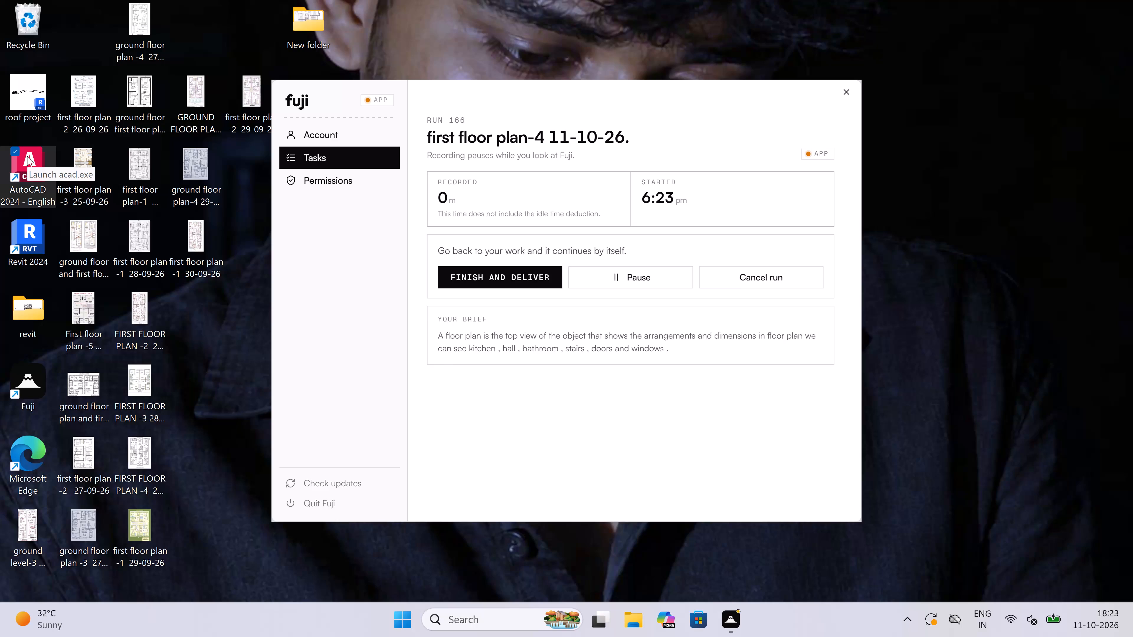
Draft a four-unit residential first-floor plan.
Launch AutoCAD 2024 and start a new blank drawing.
left_click(27, 156)
left_click(27, 155)
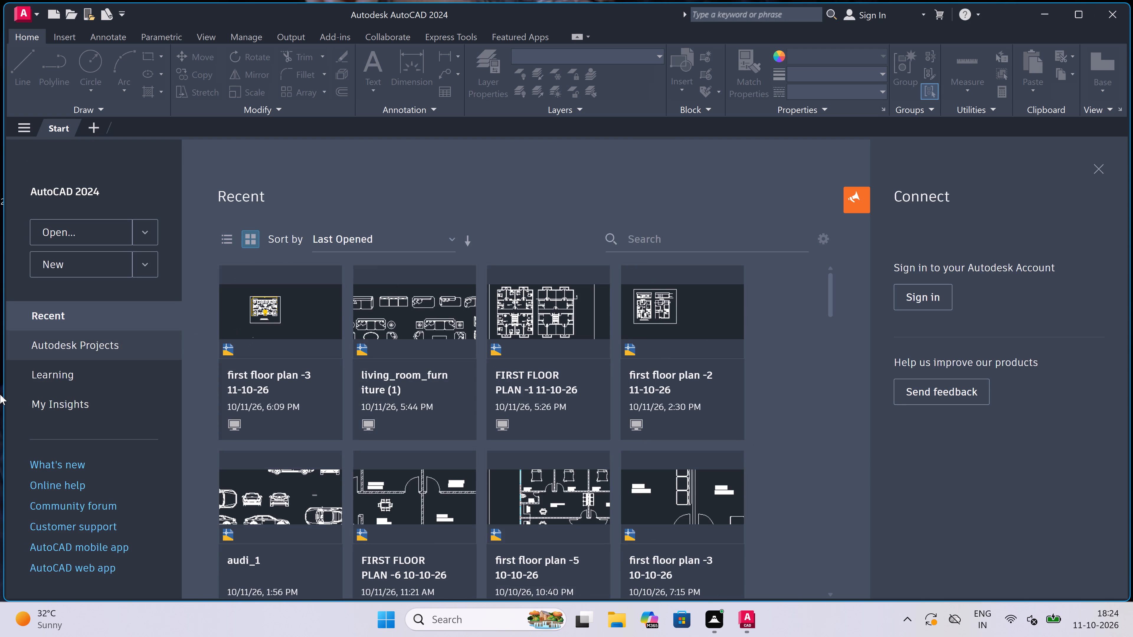
double_click(85, 261)
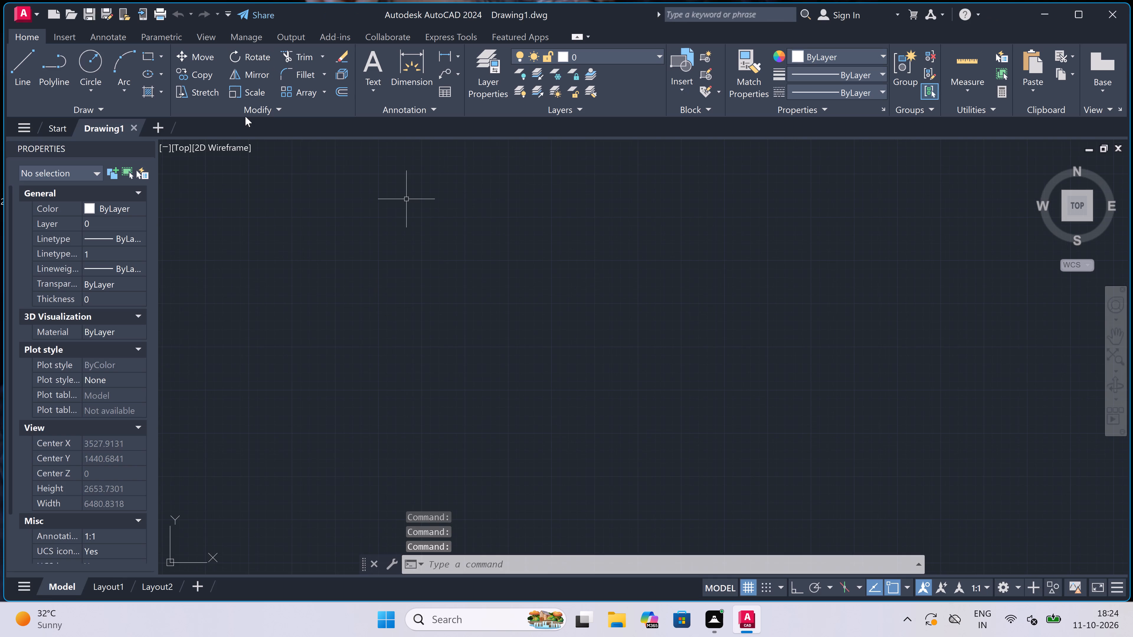
Draw a horizontal and a vertical construction line through one common point, with Ortho mode on.
type("xl")
key("space")
left_click(316, 198)
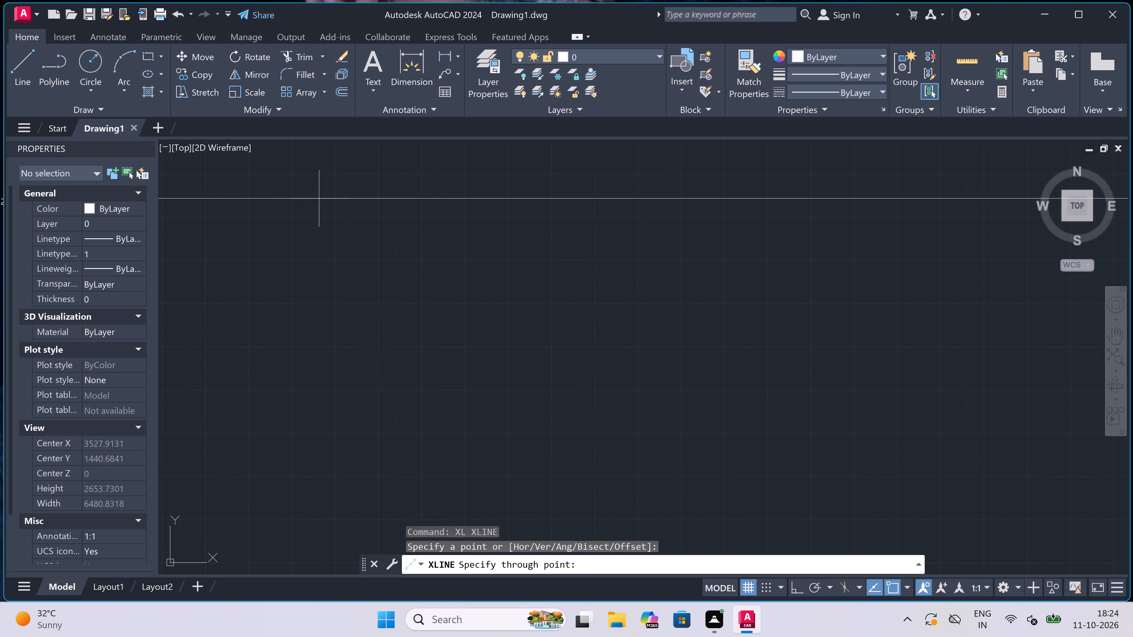
key("F8")
left_click(417, 194)
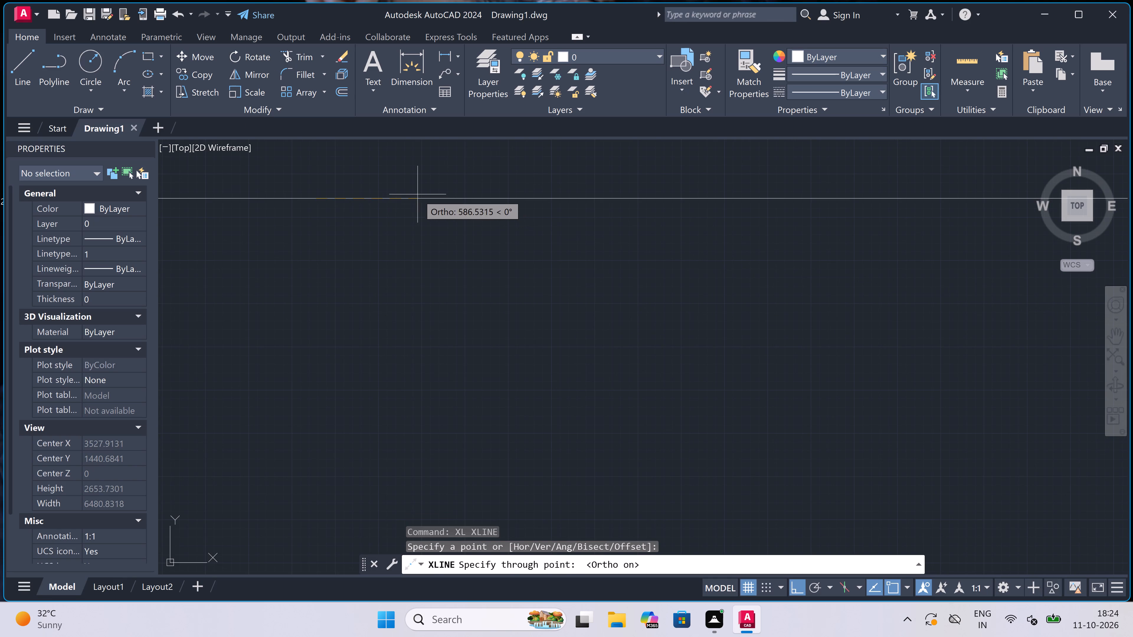
left_click(380, 330)
key("Escape")
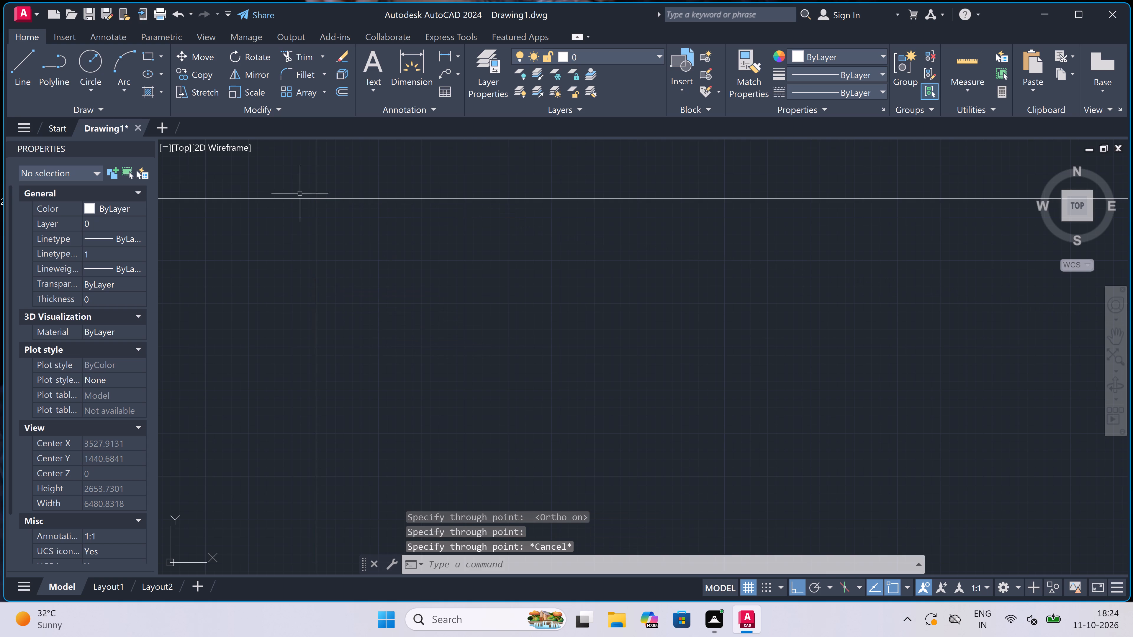
Trim the construction lines above and to the left of their intersection, leaving the plan's upper-left corner.
scroll(307, 190, "up", 3)
scroll(328, 219, "up", 3)
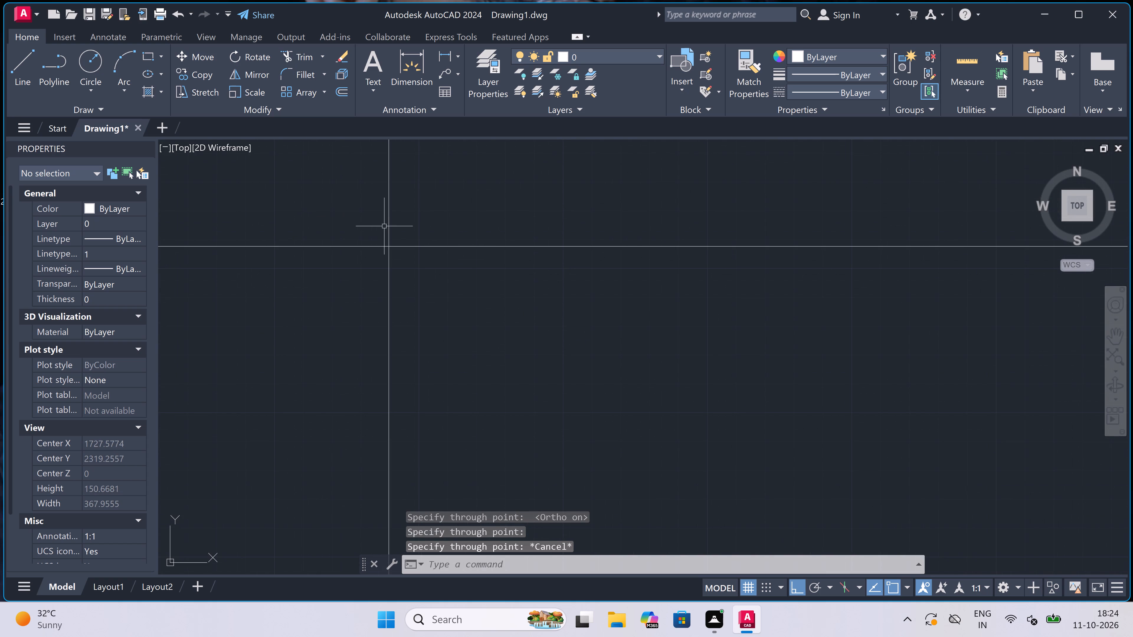
key("t")
key("r")
key("space")
left_click(415, 208)
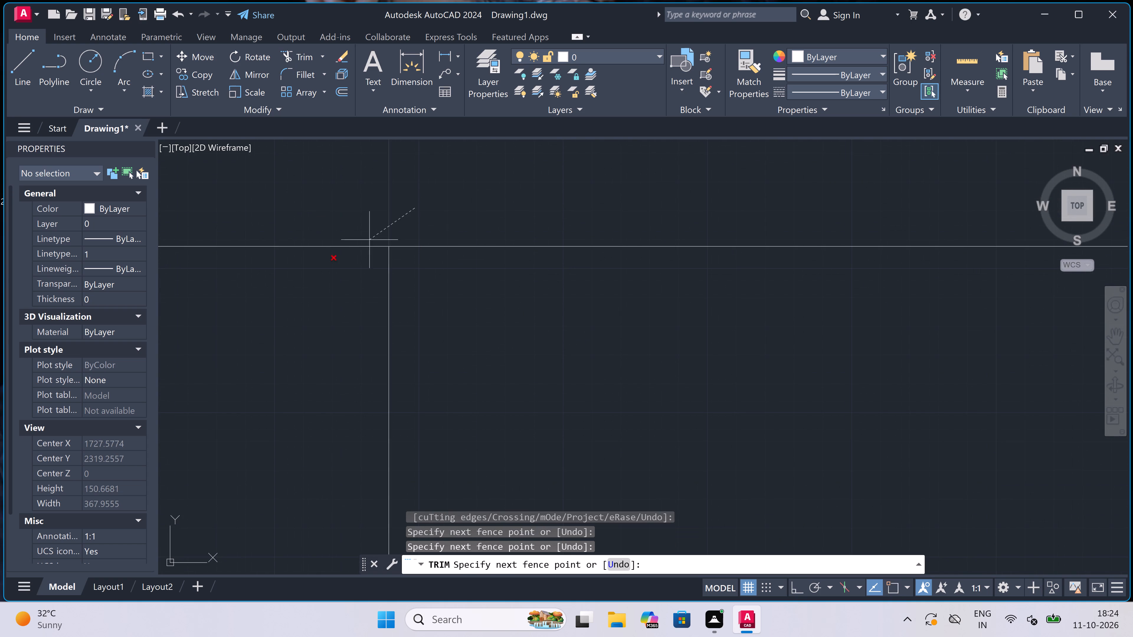
left_click(292, 288)
key("Escape")
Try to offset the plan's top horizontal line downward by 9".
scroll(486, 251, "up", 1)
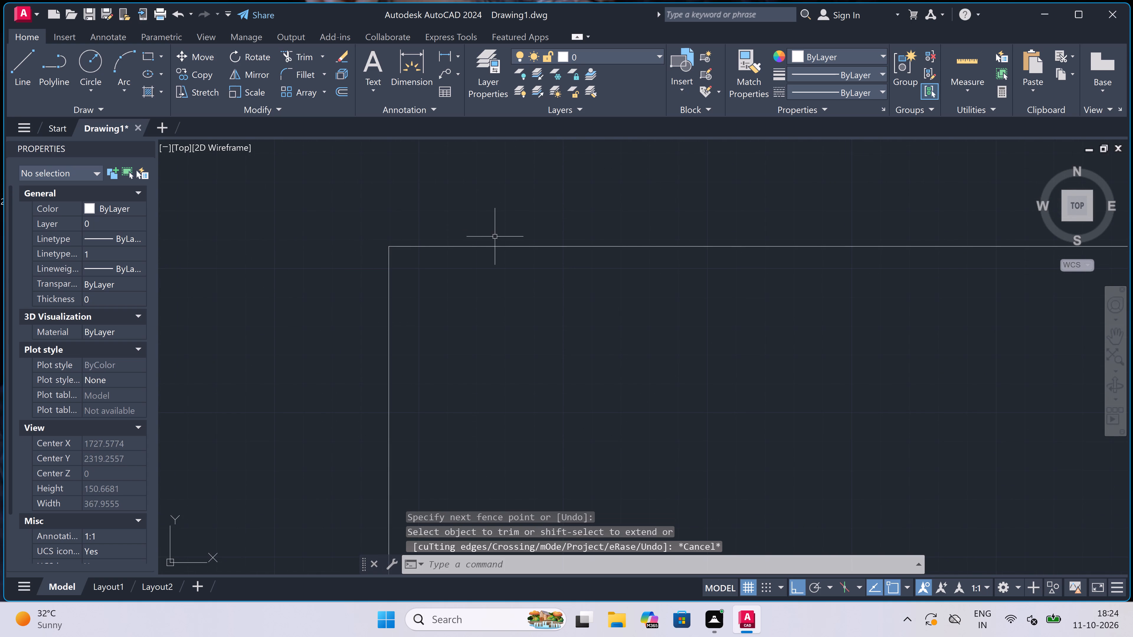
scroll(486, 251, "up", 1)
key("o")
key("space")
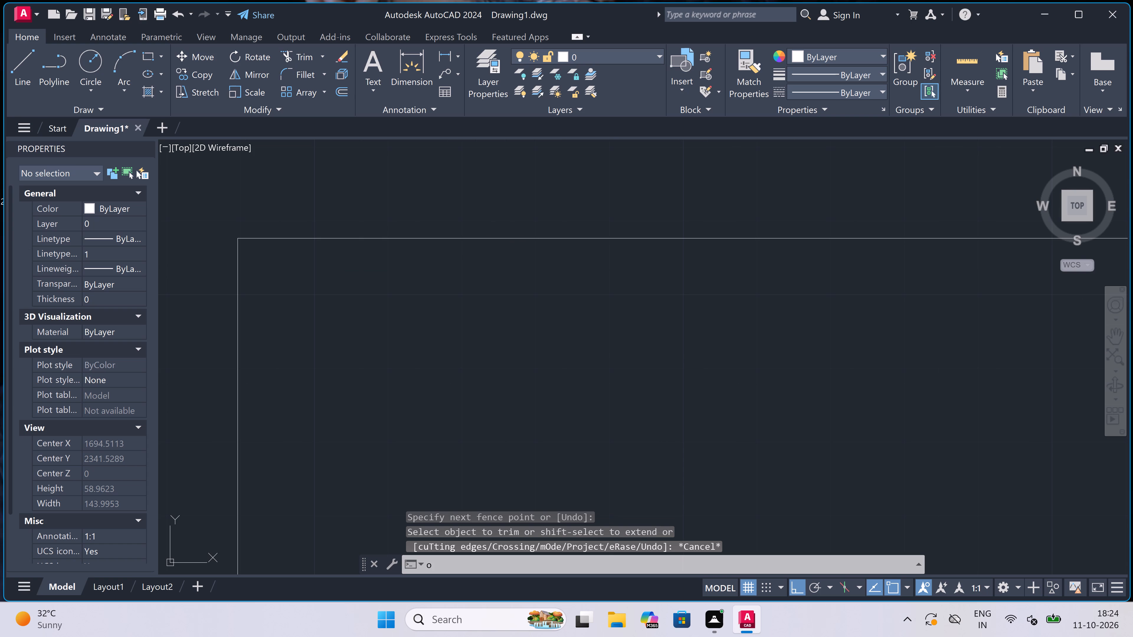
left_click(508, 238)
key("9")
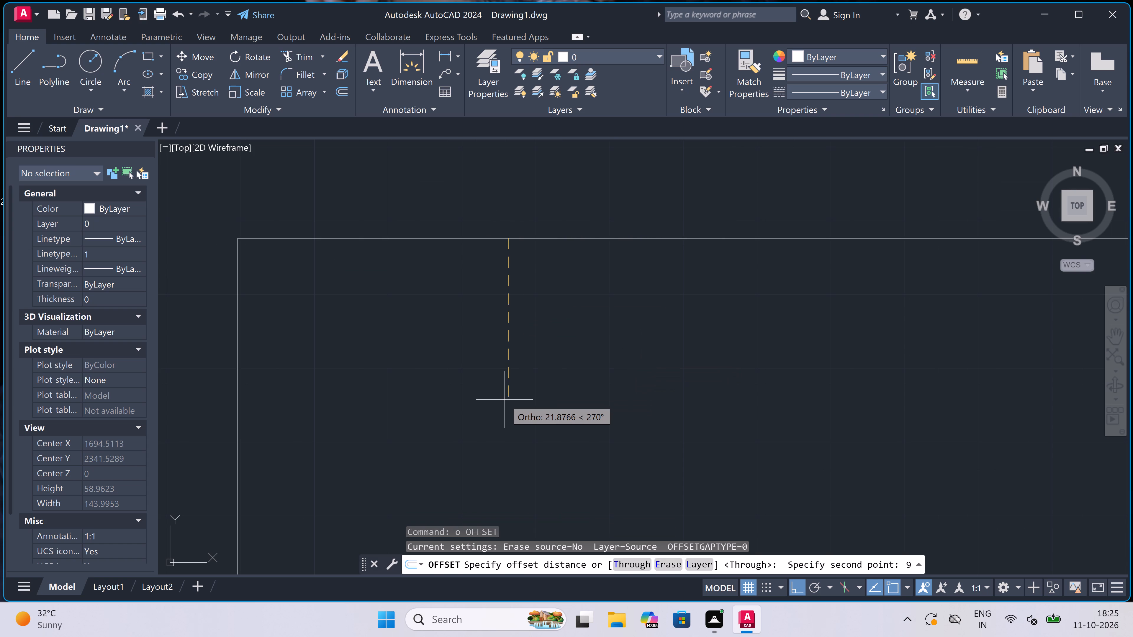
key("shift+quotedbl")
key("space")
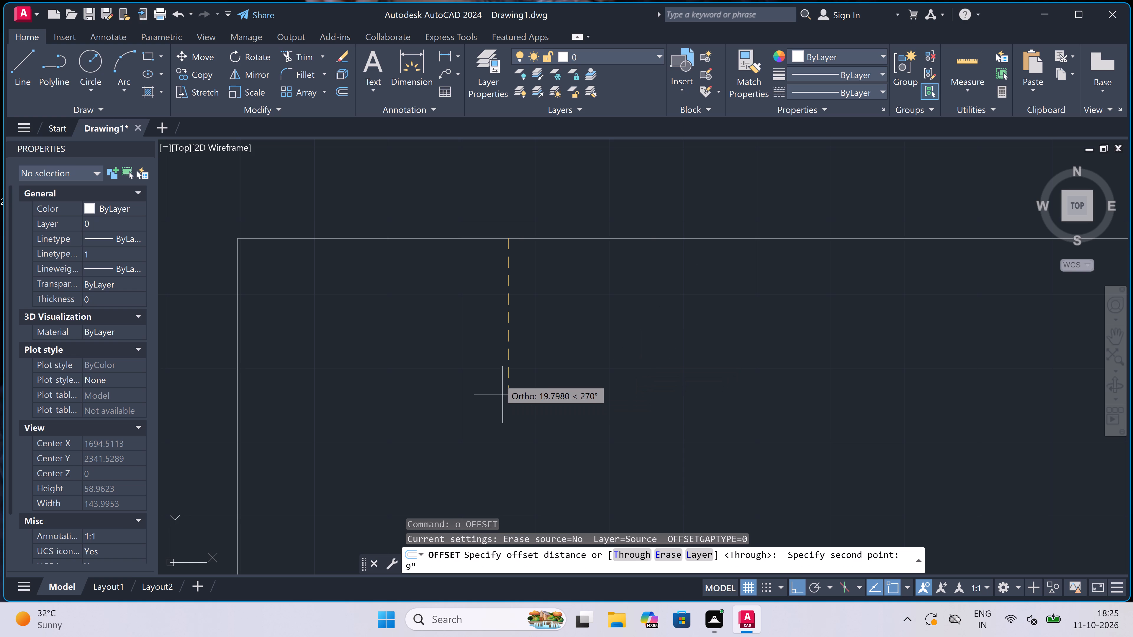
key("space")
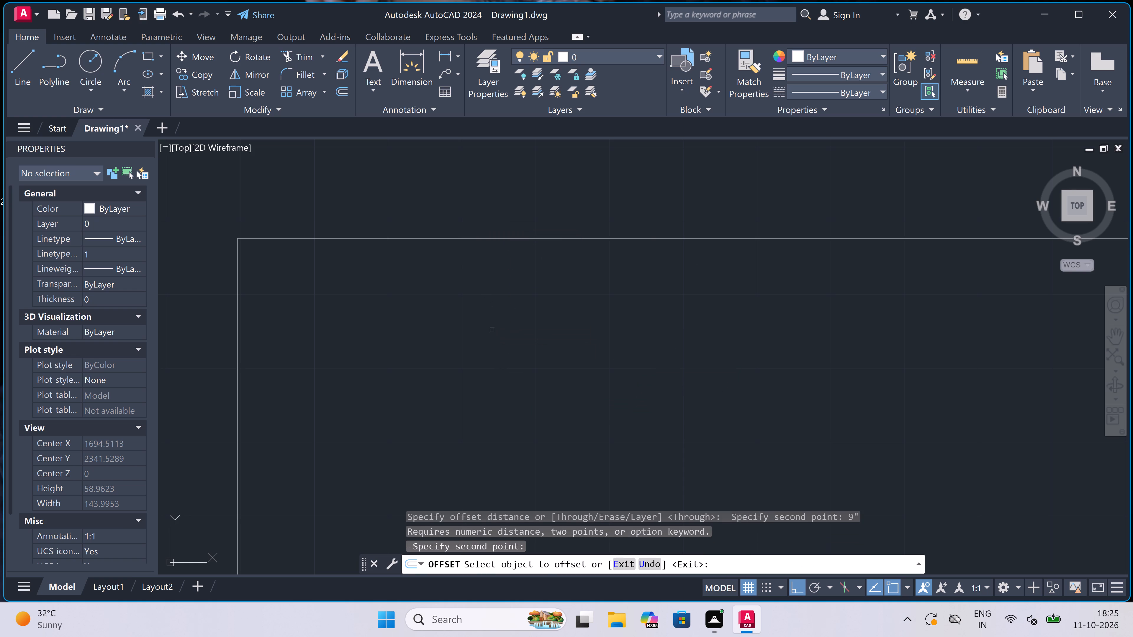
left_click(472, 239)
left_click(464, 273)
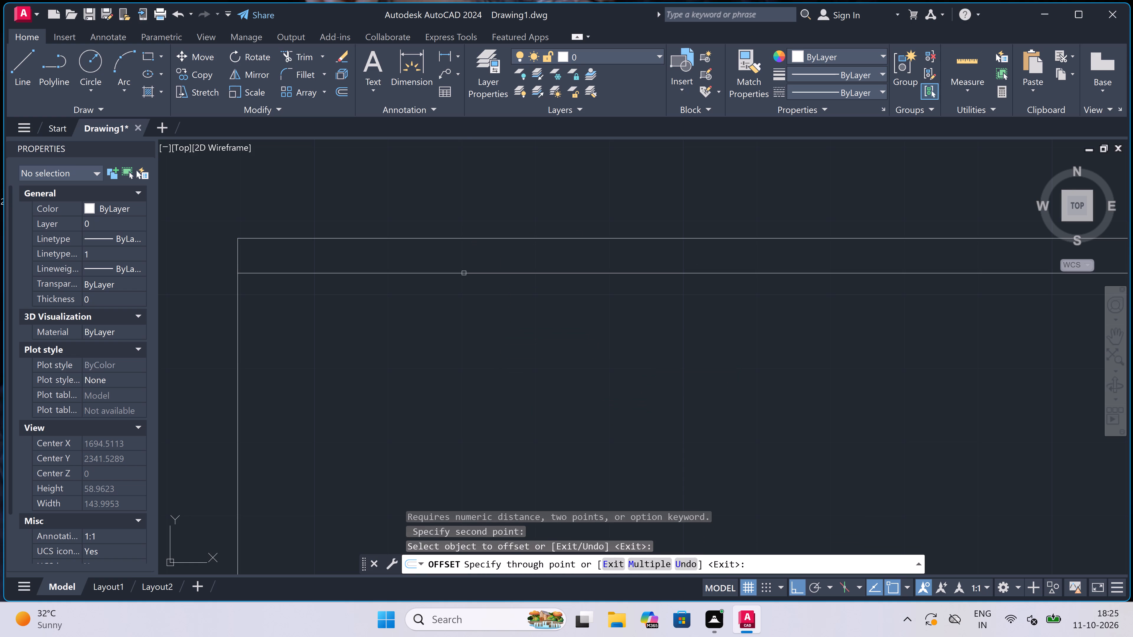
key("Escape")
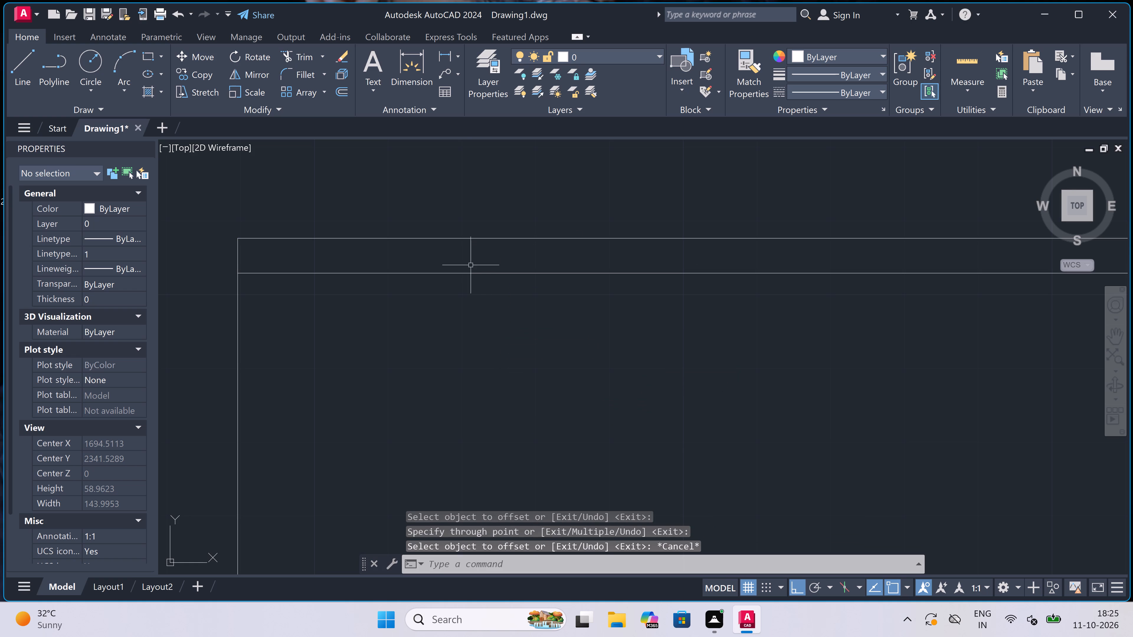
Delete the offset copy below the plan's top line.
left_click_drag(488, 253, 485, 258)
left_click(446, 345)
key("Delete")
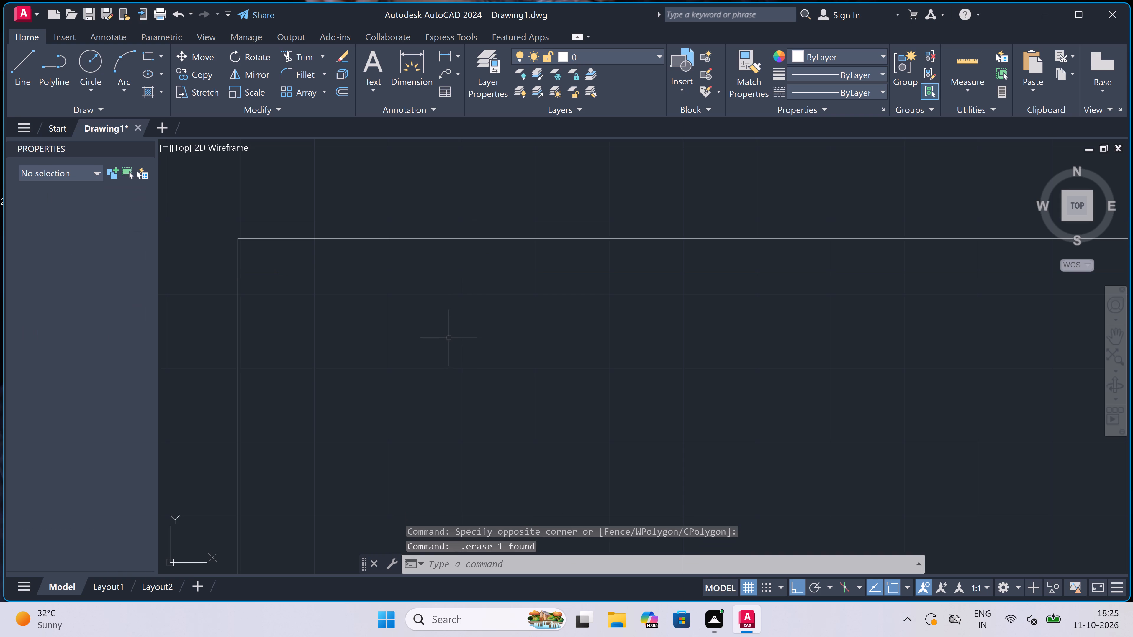
Configure the drawing units to Engineering length with 0'-0" precision and an insertion scale in millimeters.
type("un")
key("space")
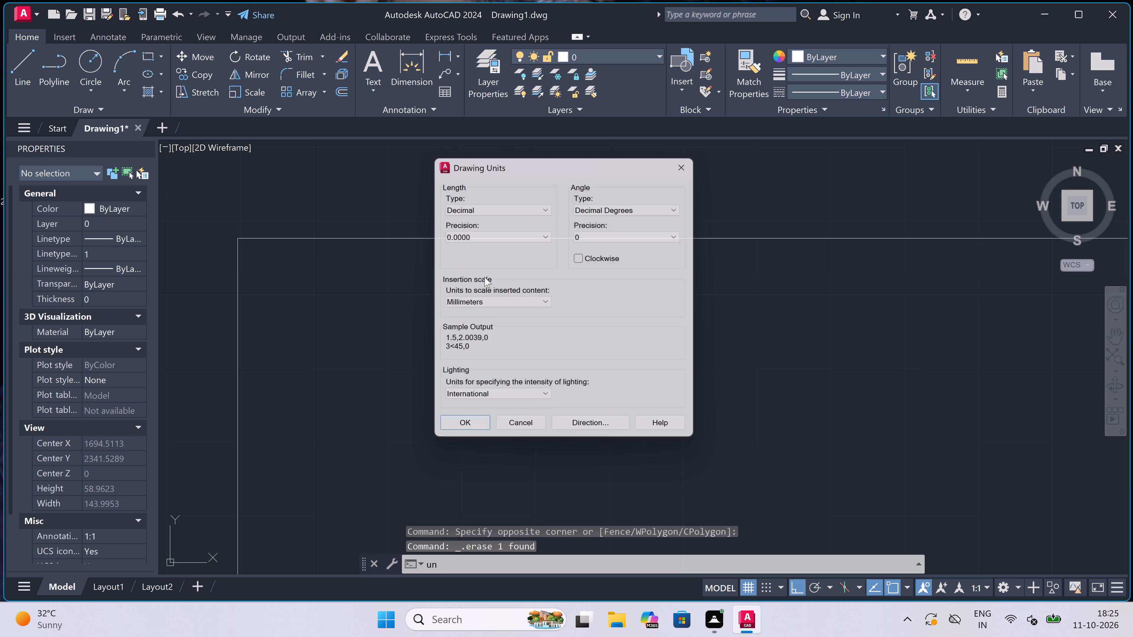
left_click(499, 207)
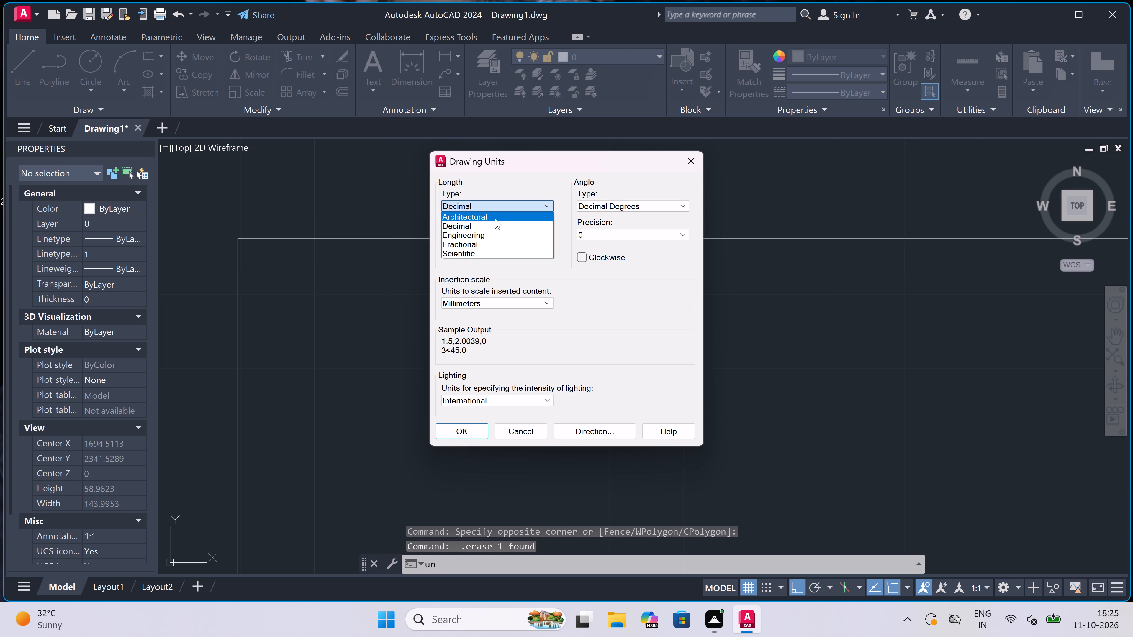
left_click(492, 232)
left_click(492, 232)
left_click(484, 247)
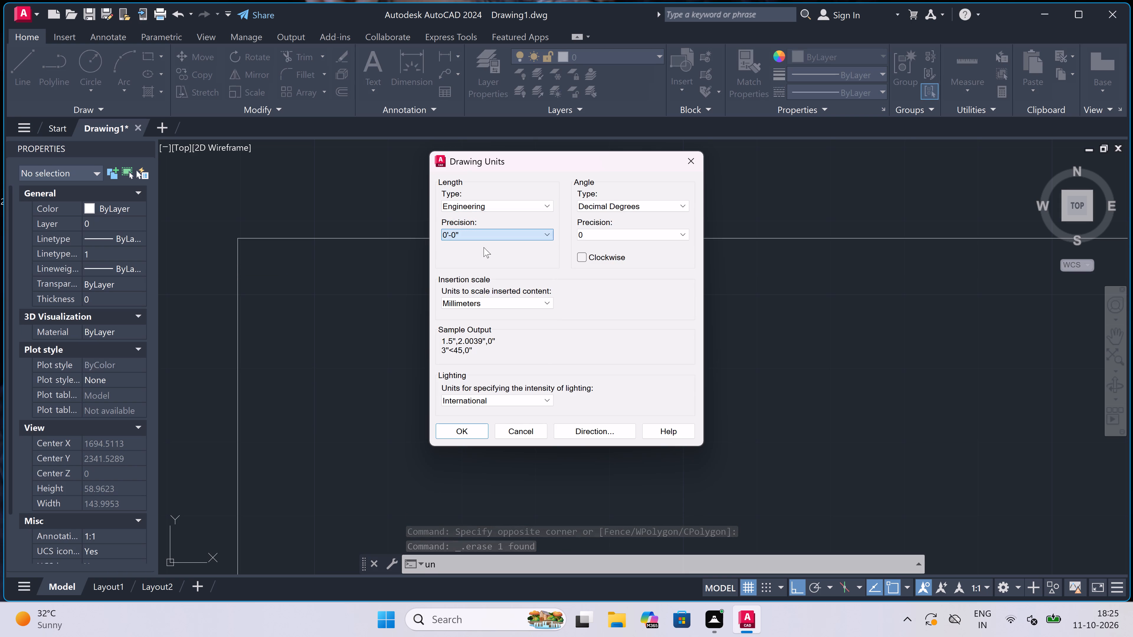
left_click(485, 302)
left_click(480, 320)
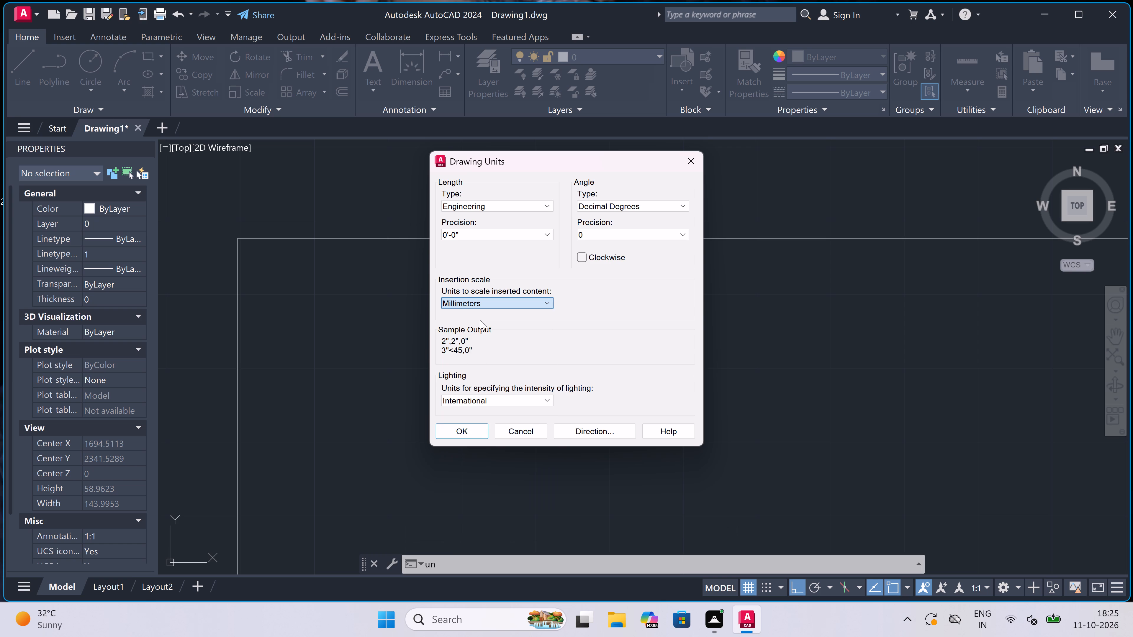
left_click(460, 434)
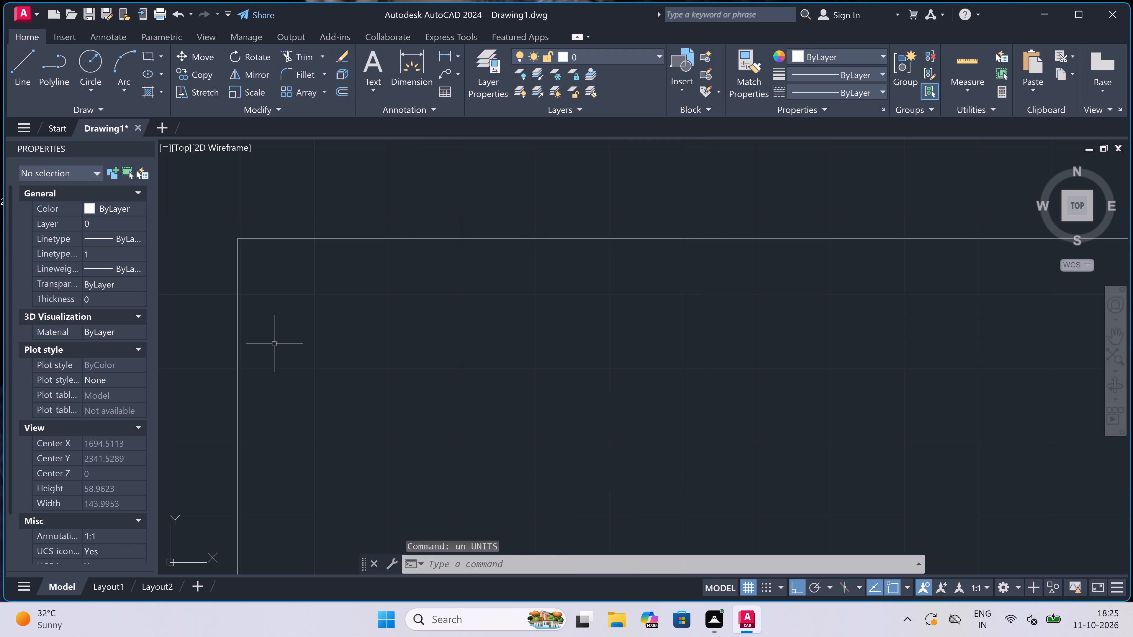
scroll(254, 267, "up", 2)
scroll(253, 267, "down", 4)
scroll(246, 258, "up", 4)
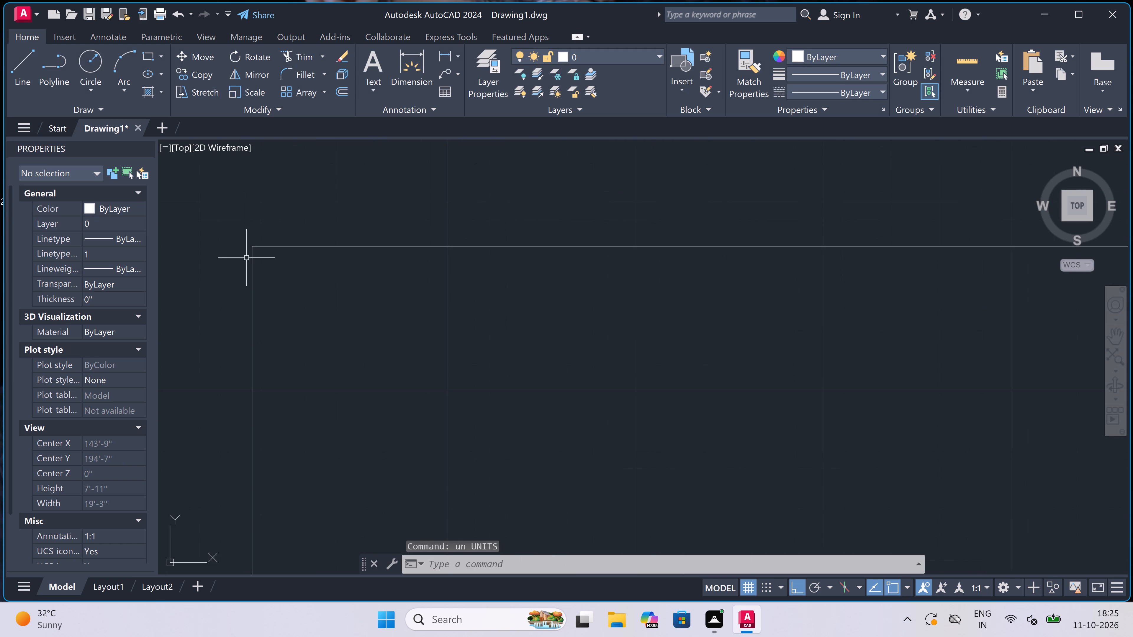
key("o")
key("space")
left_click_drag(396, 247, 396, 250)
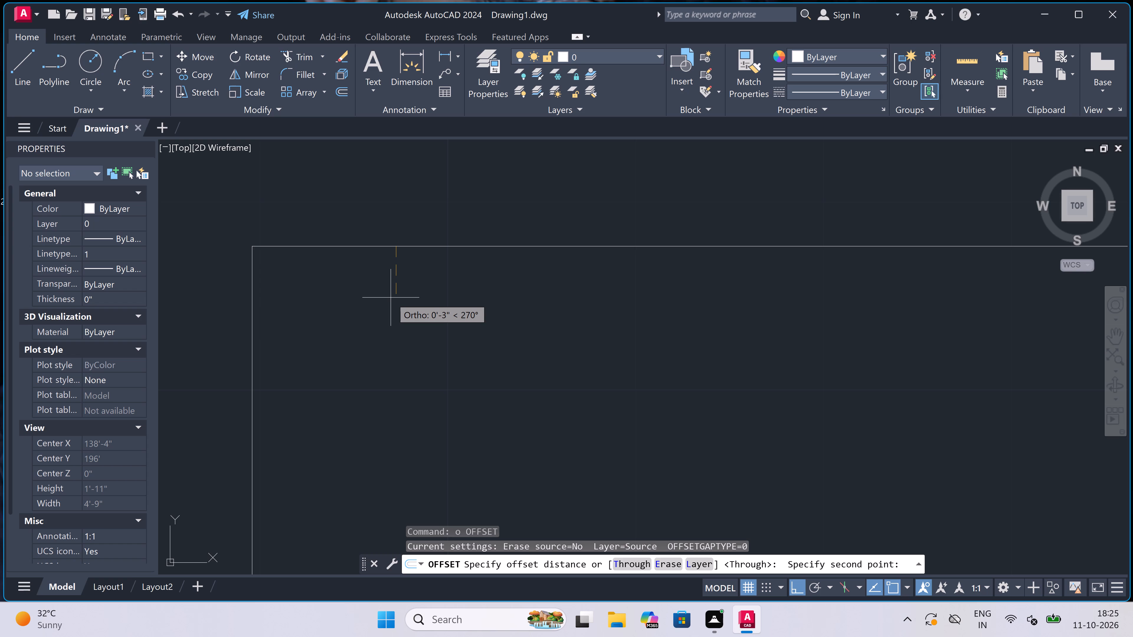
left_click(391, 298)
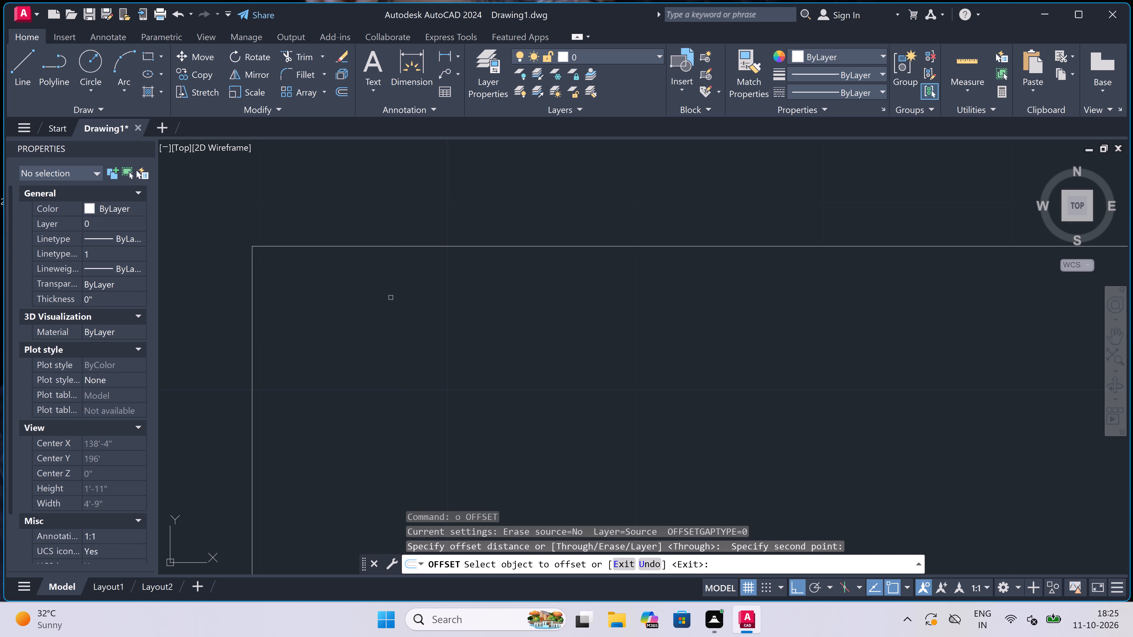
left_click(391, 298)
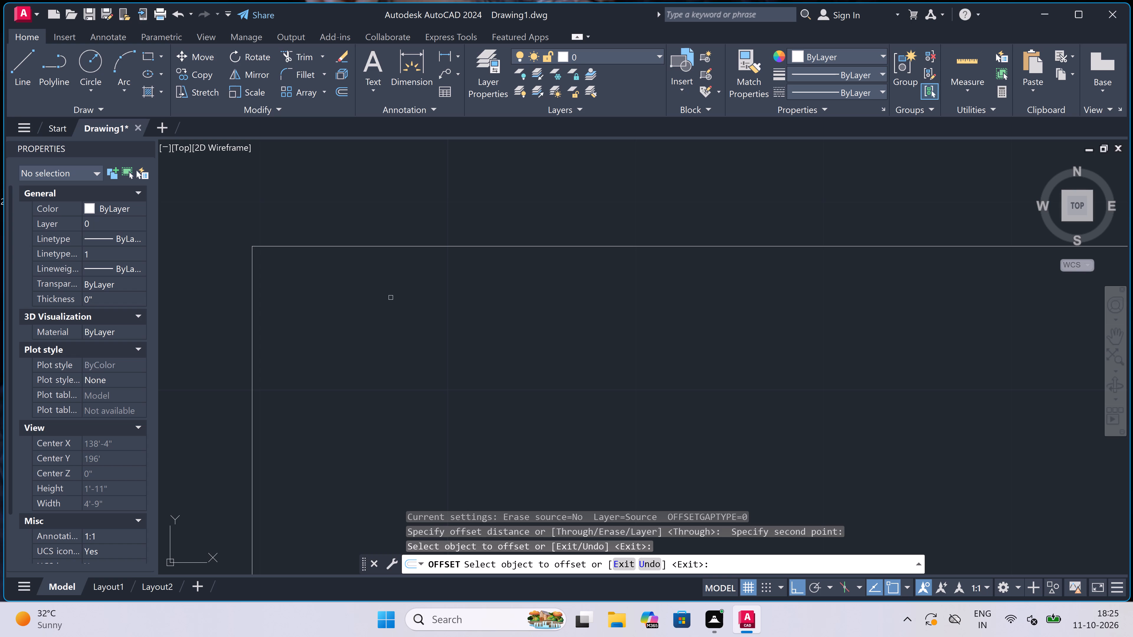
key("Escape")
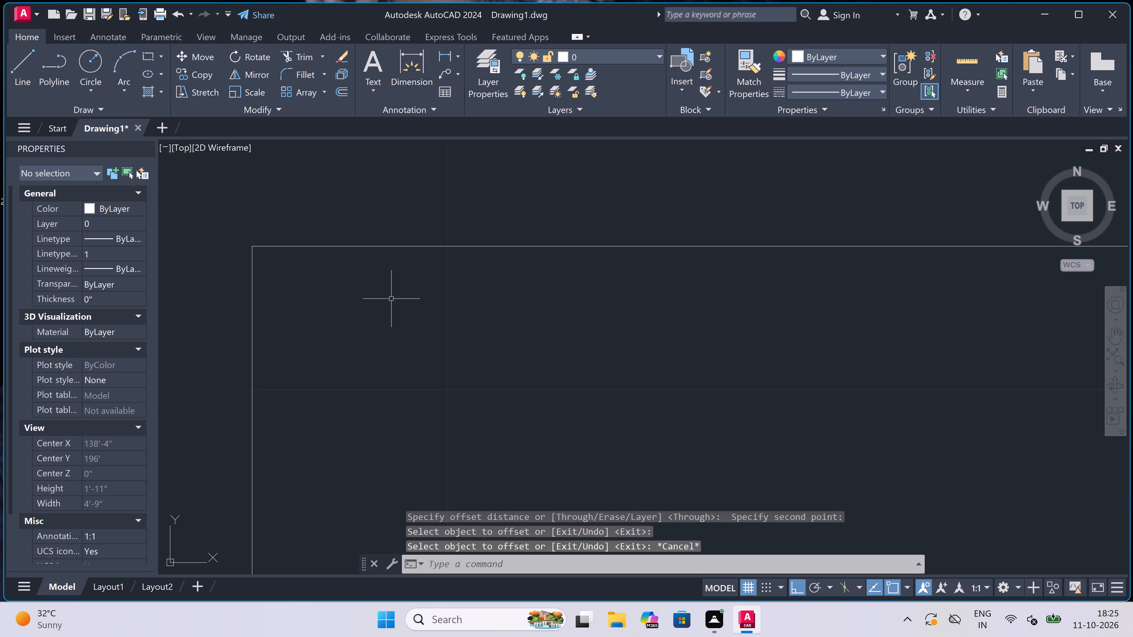
Offset the plan's top line downward and its left line inward by 4.5" to form the outer wall thickness.
key("o")
key("space")
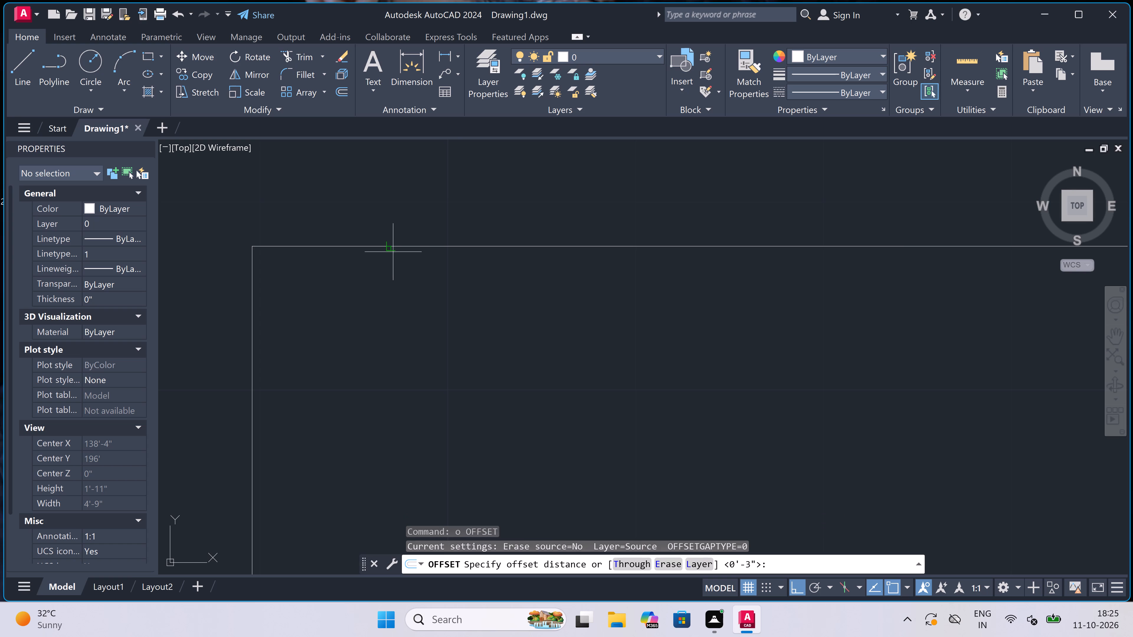
left_click(384, 245)
scroll(390, 281, "up", 2)
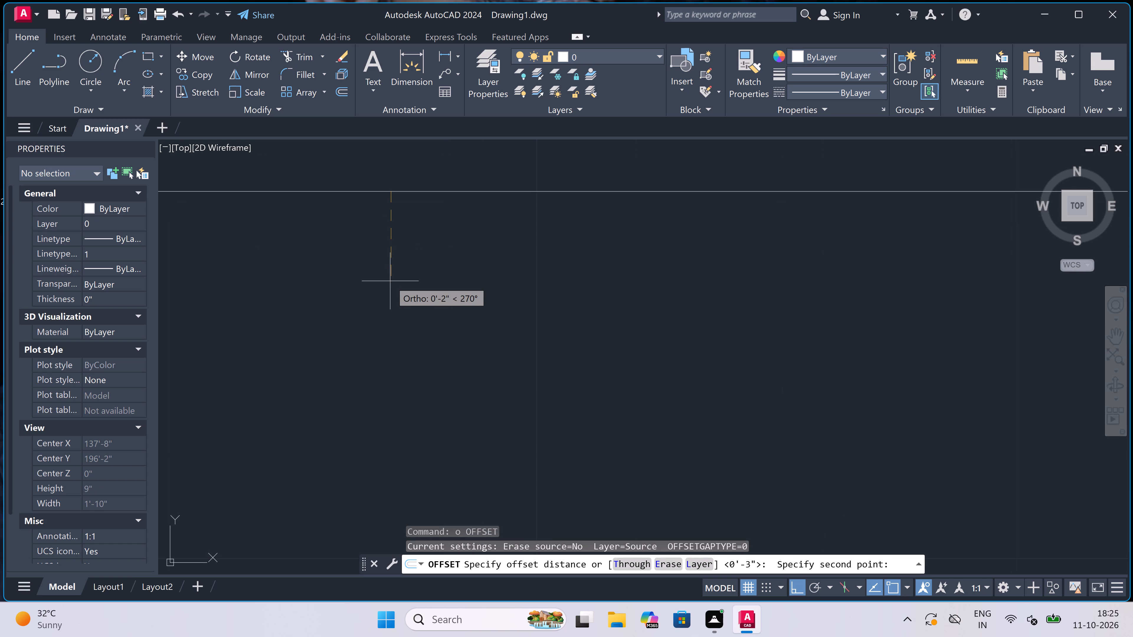
type("4.5\"")
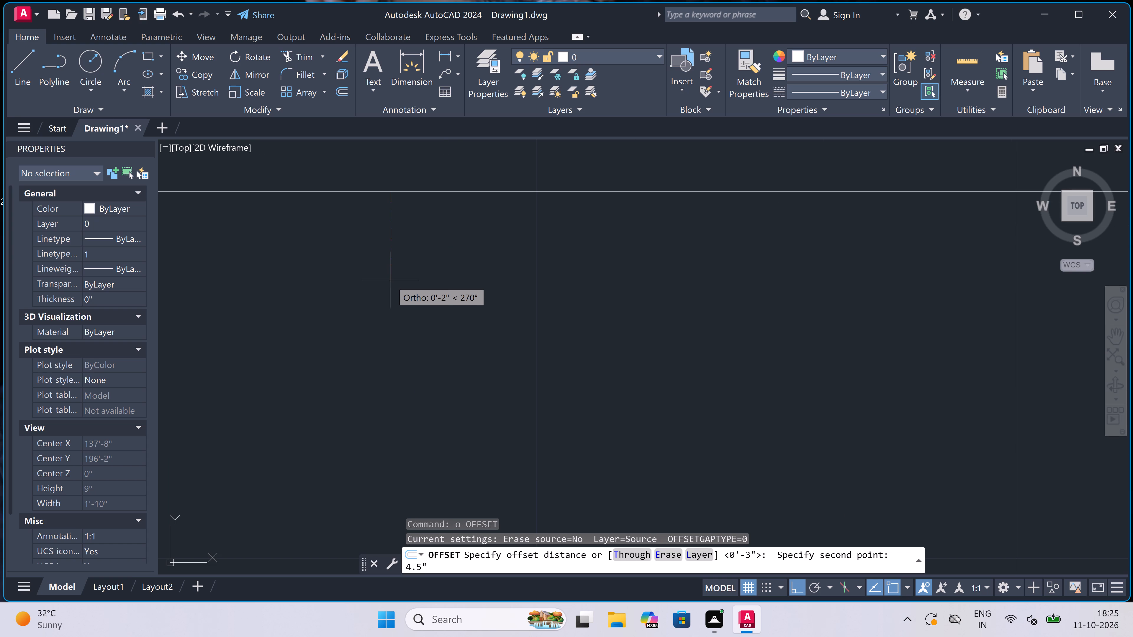
key("space")
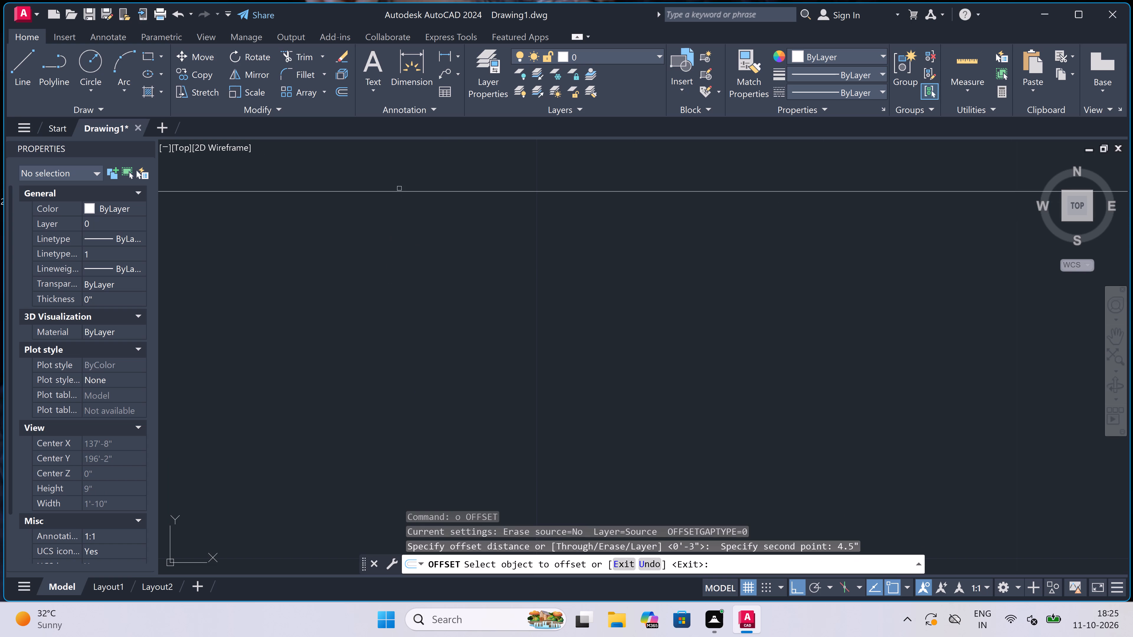
left_click(395, 193)
left_click(397, 212)
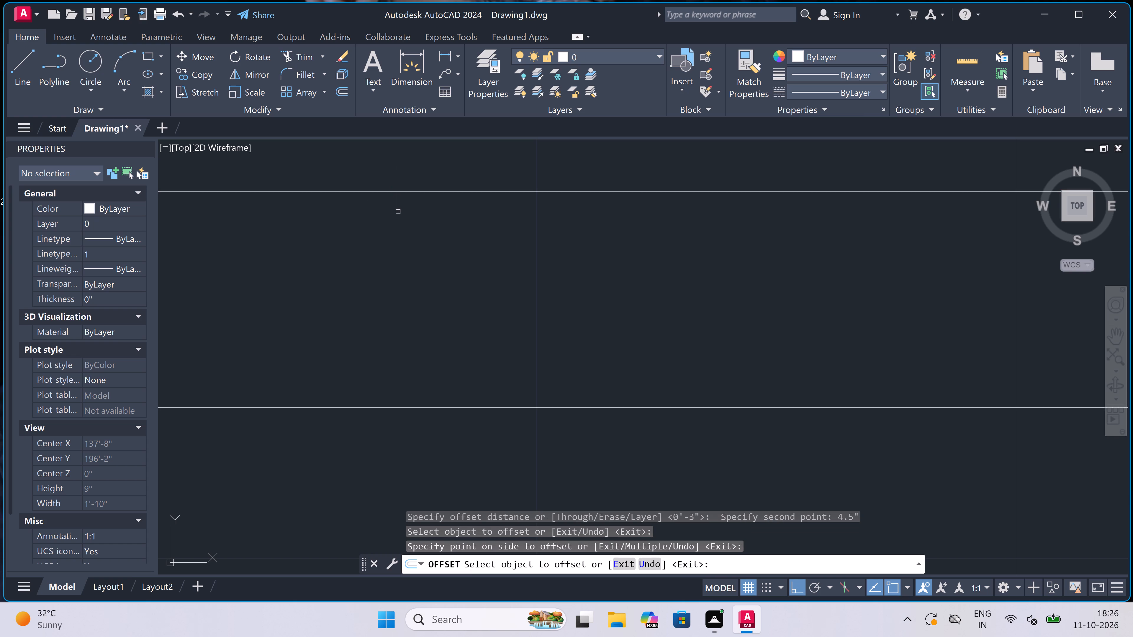
scroll(398, 212, "down", 5)
scroll(370, 232, "up", 2)
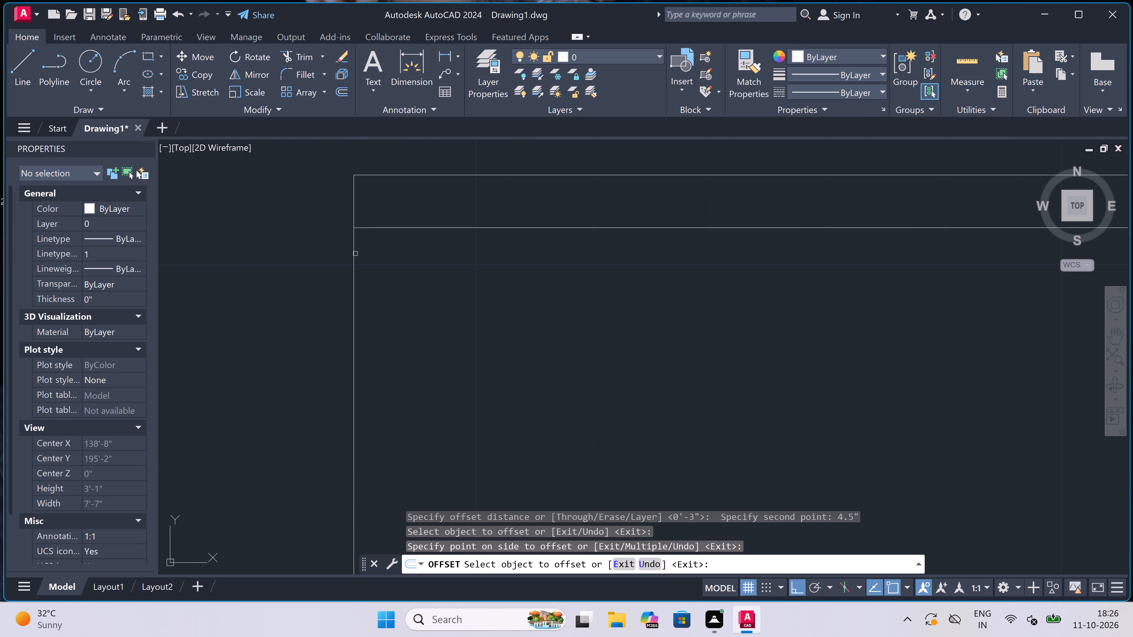
left_click(355, 254)
left_click(430, 256)
key("Escape")
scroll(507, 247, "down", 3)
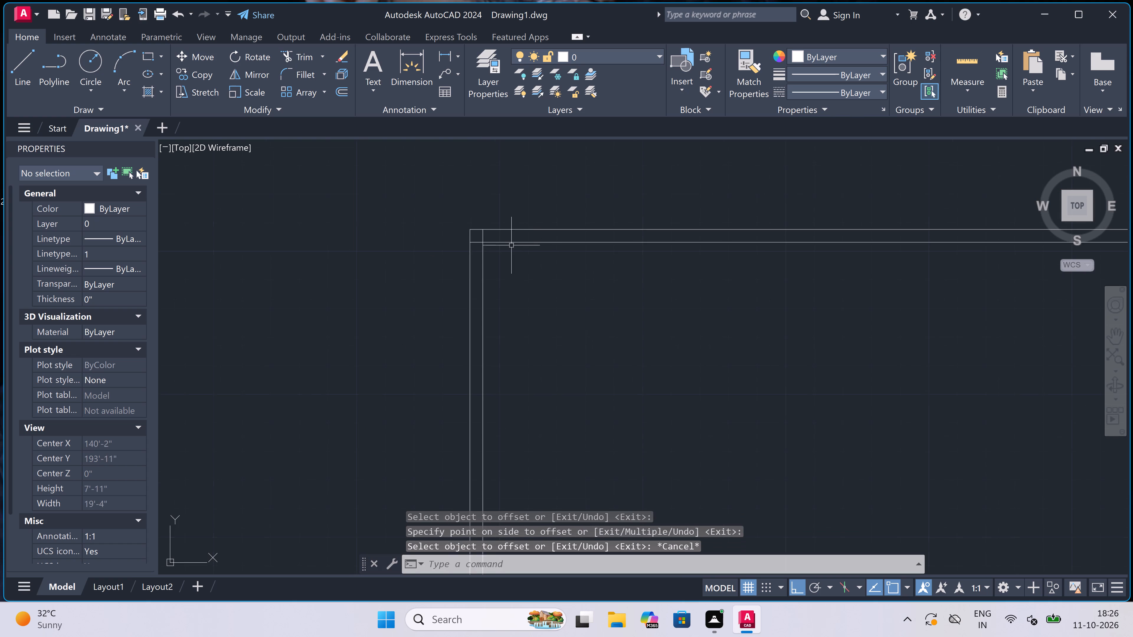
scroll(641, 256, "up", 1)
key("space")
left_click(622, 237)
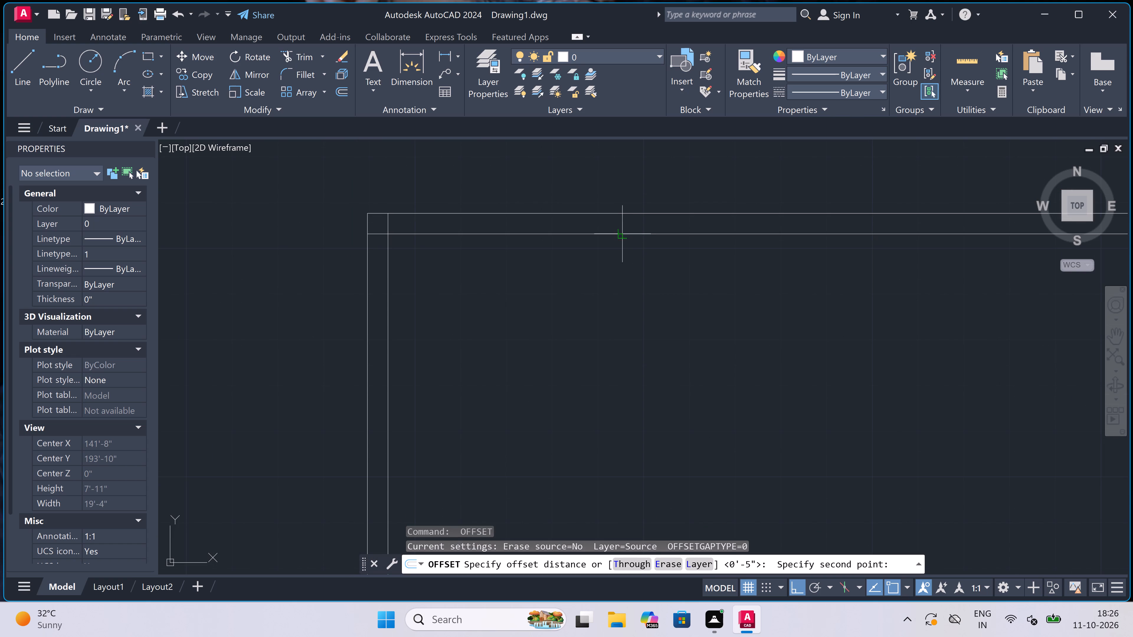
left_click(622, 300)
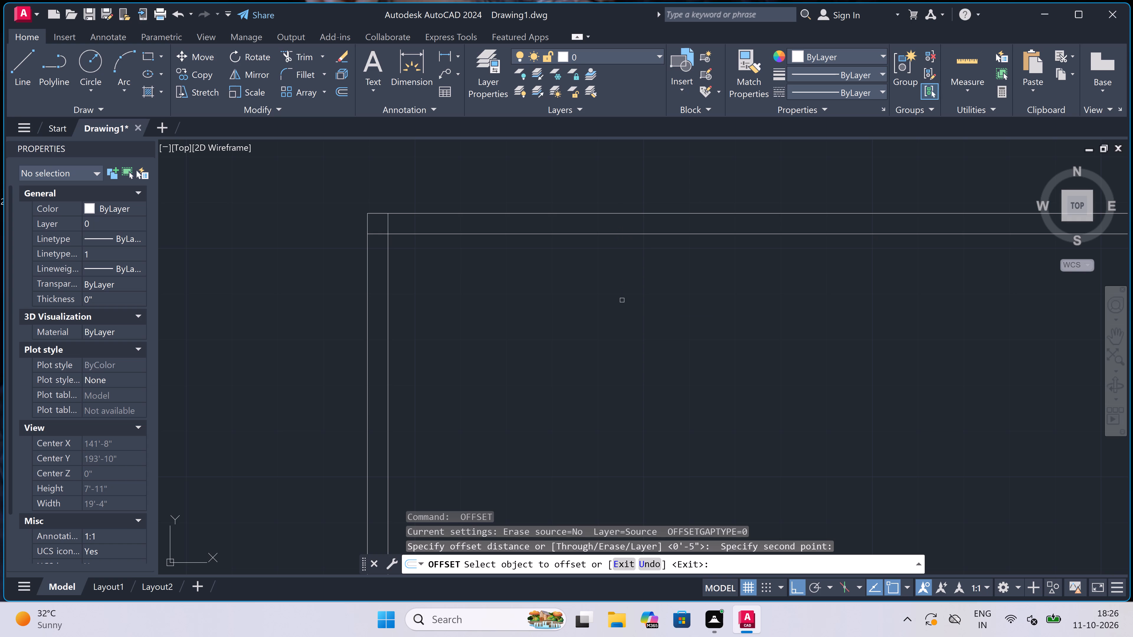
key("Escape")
Offset the inner line of the top wall downward by 10'6" to mark the room depth.
key("space")
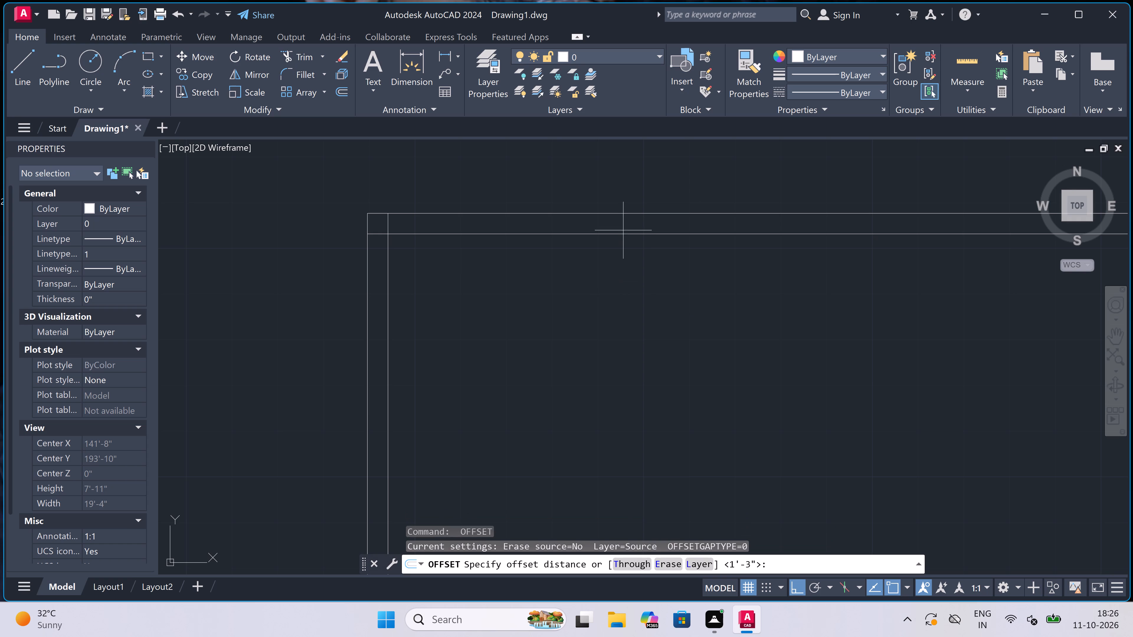
left_click(623, 239)
type("10")
type("'6")
key("shift+quotedbl")
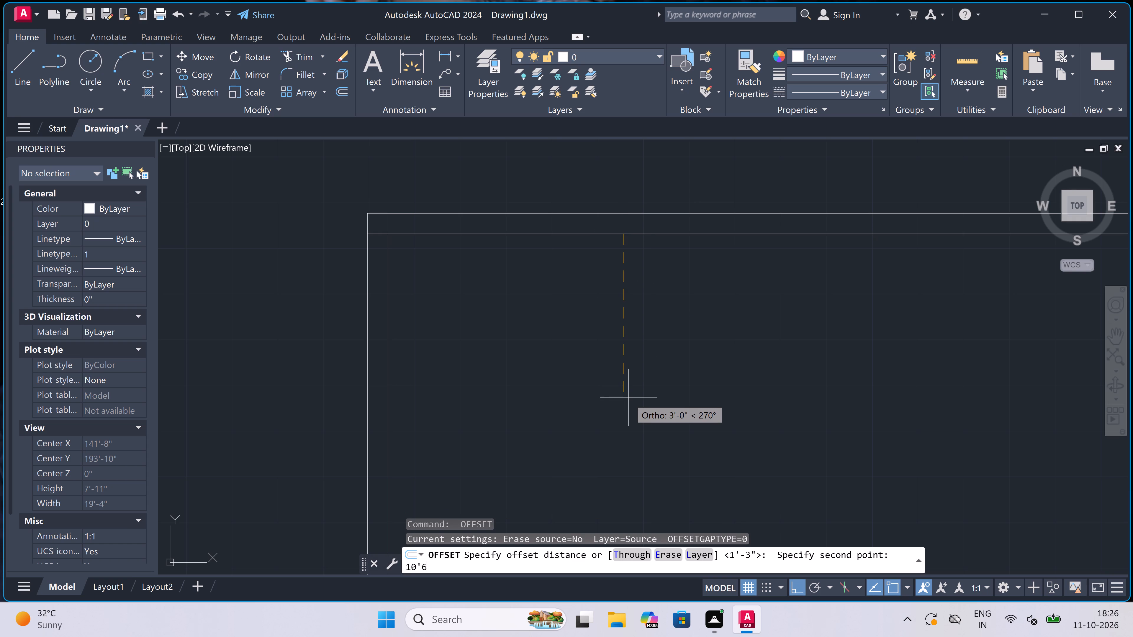
key("space")
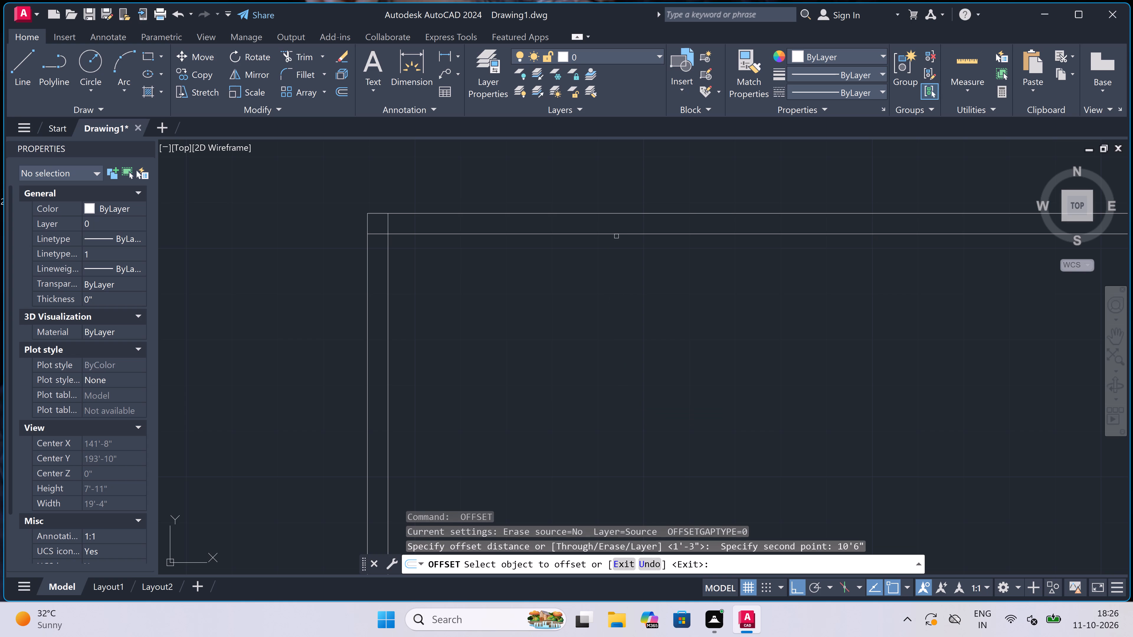
left_click_drag(616, 234, 614, 252)
left_click(602, 306)
scroll(480, 307, "down", 3)
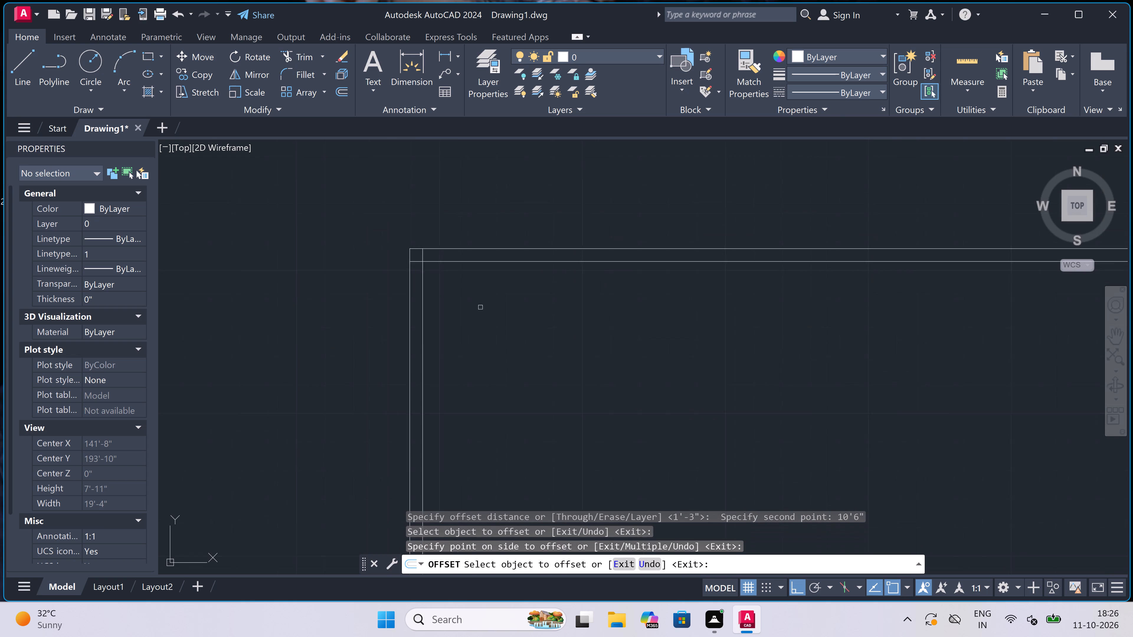
scroll(480, 307, "down", 2)
scroll(564, 334, "up", 4)
scroll(587, 338, "down", 1)
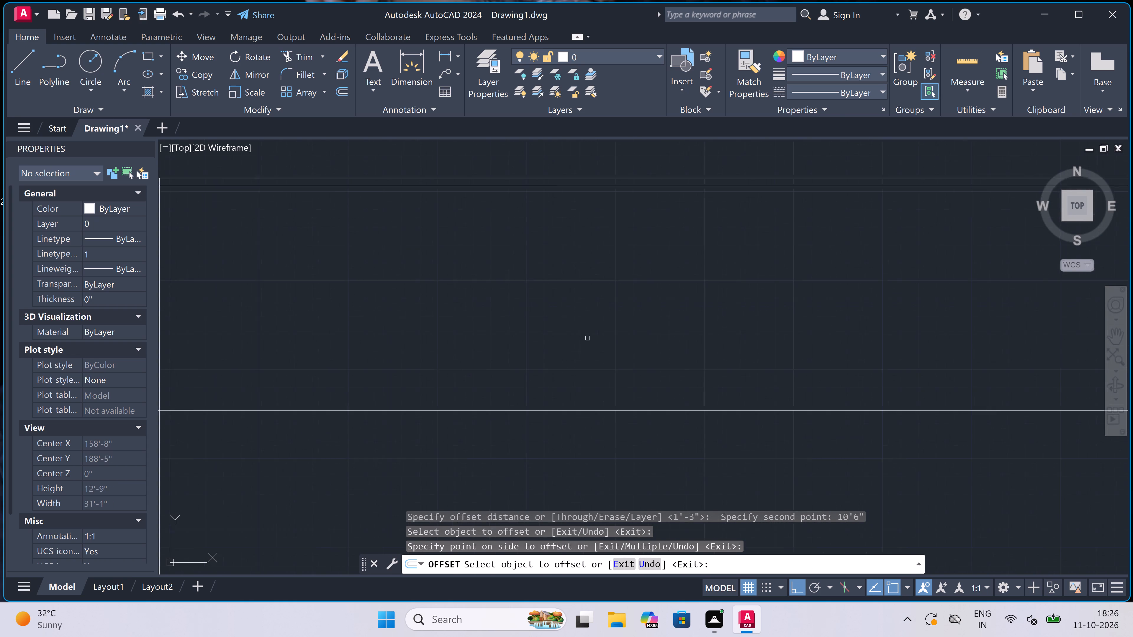
scroll(587, 338, "down", 1)
key("Escape")
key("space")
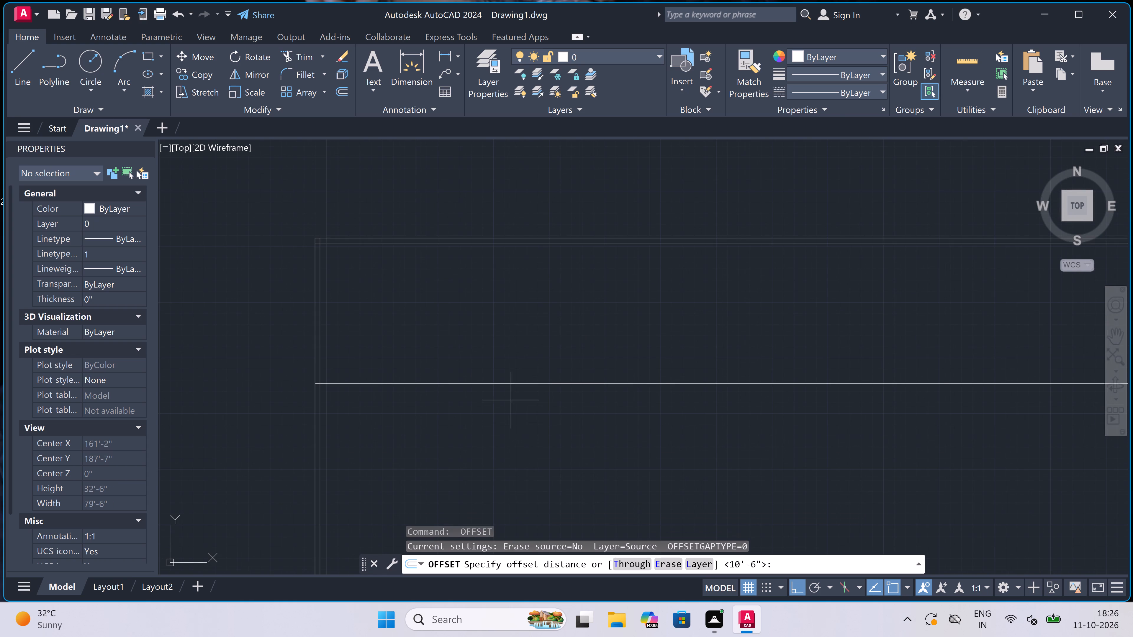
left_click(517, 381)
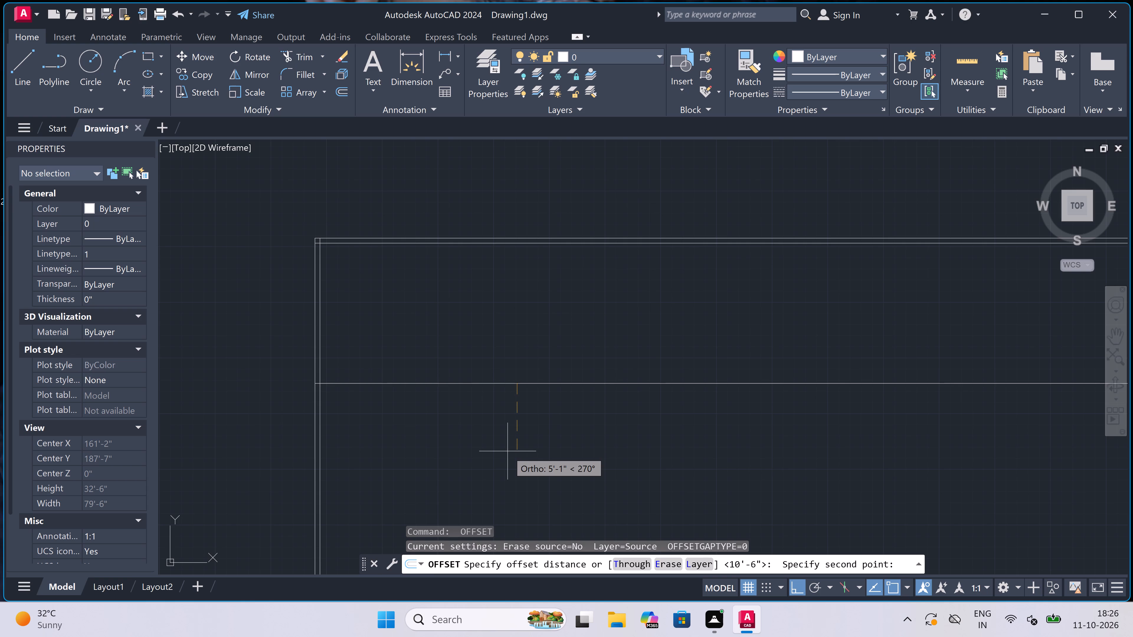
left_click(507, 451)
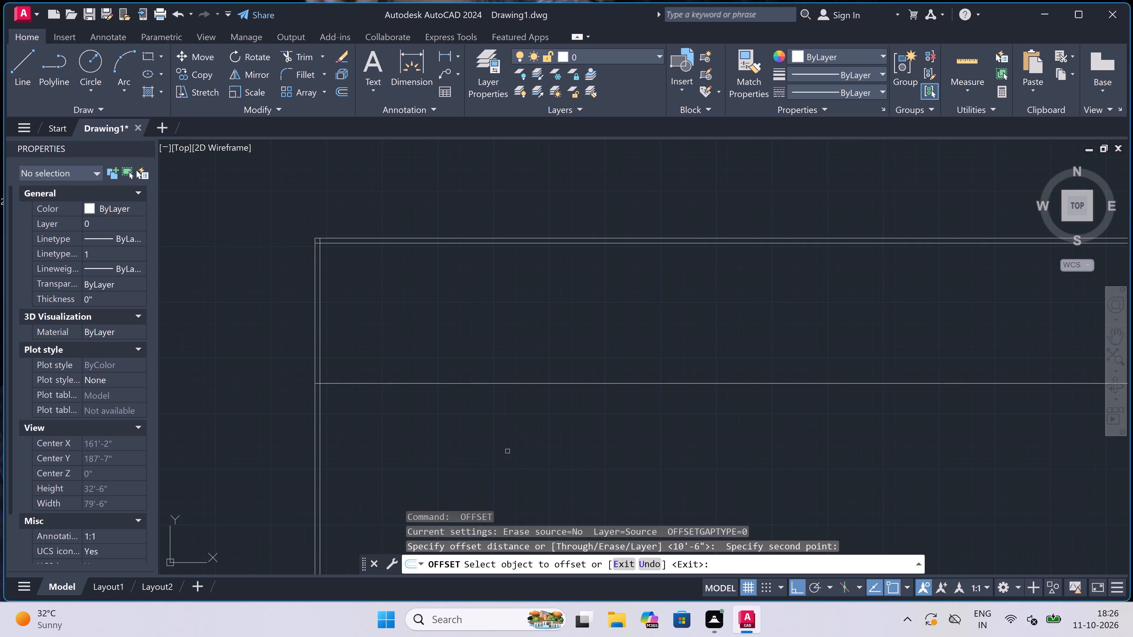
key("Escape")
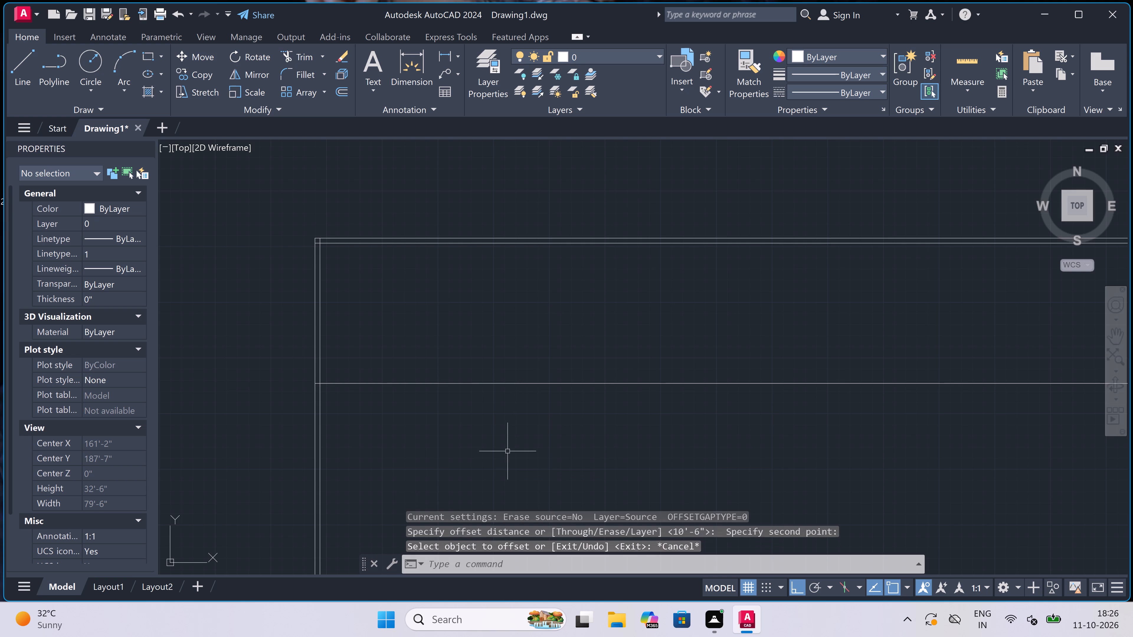
Offset the horizontal line below the top wall downward by 4.5" to form a horizontal partition wall.
key("o")
key("space")
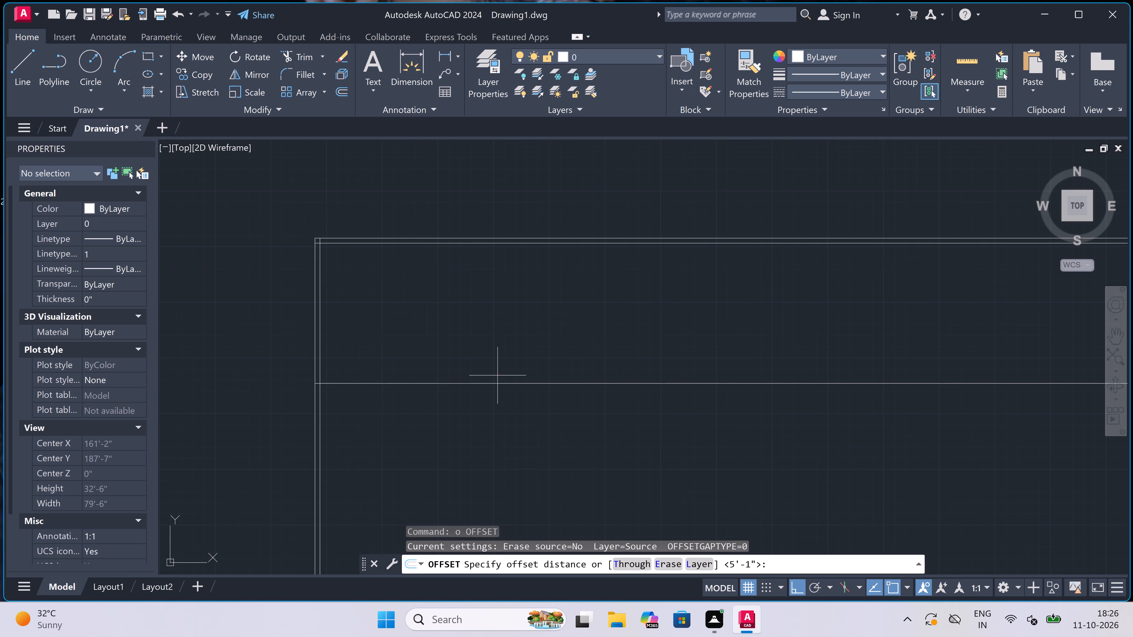
left_click(495, 380)
scroll(489, 401, "up", 2)
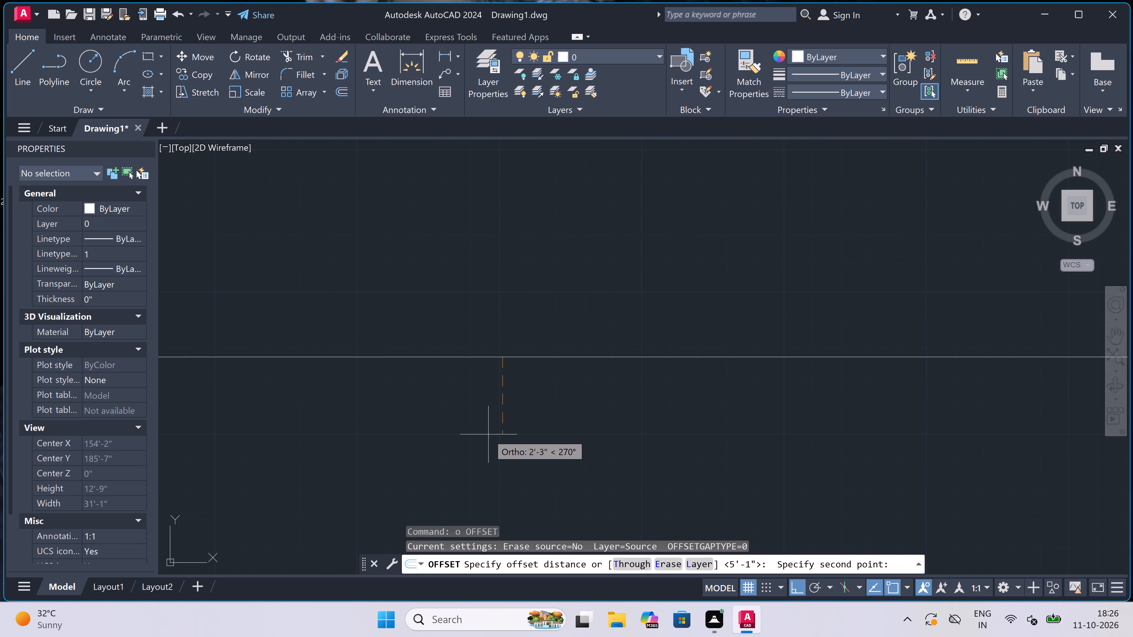
type("4.5\"")
key("space")
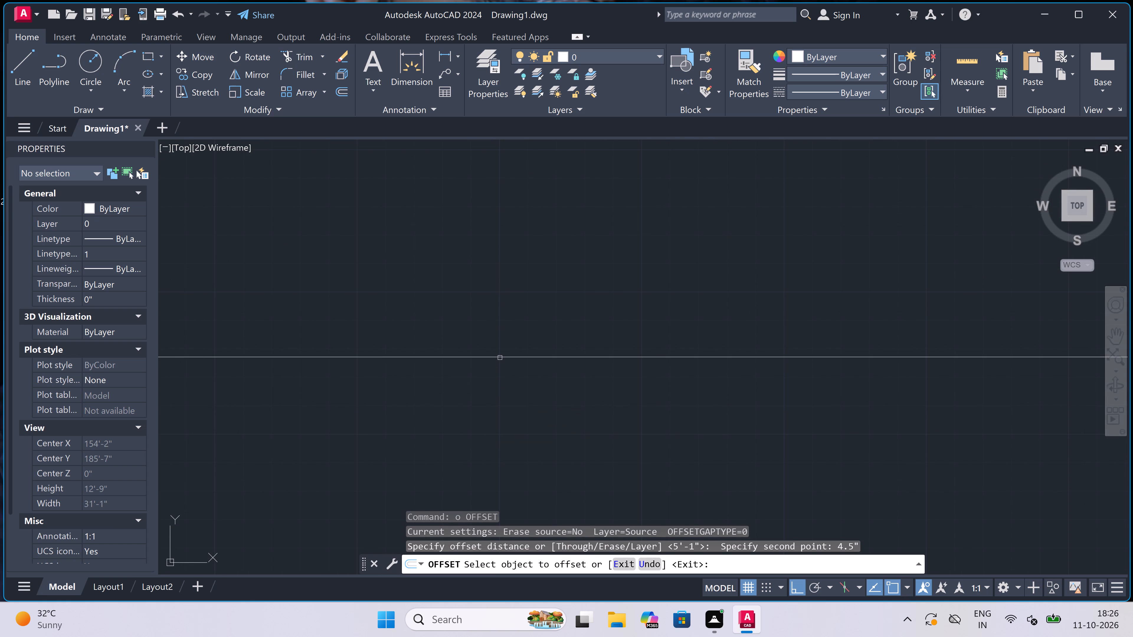
left_click_drag(500, 358, 500, 366)
left_click(495, 391)
scroll(495, 390, "down", 4)
scroll(419, 375, "up", 3)
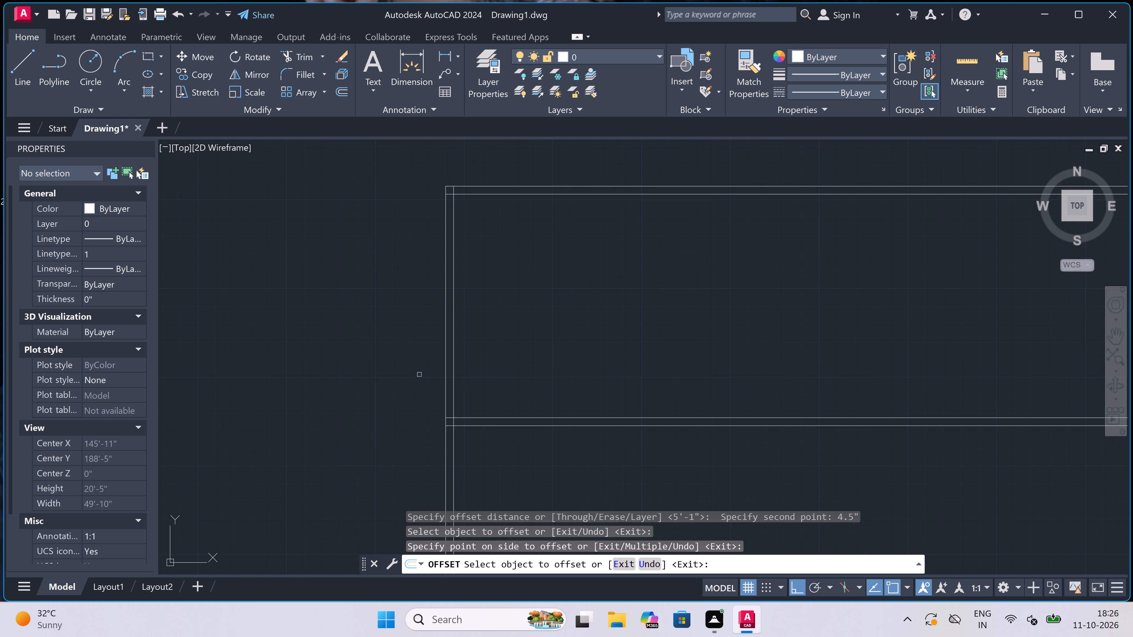
key("Escape")
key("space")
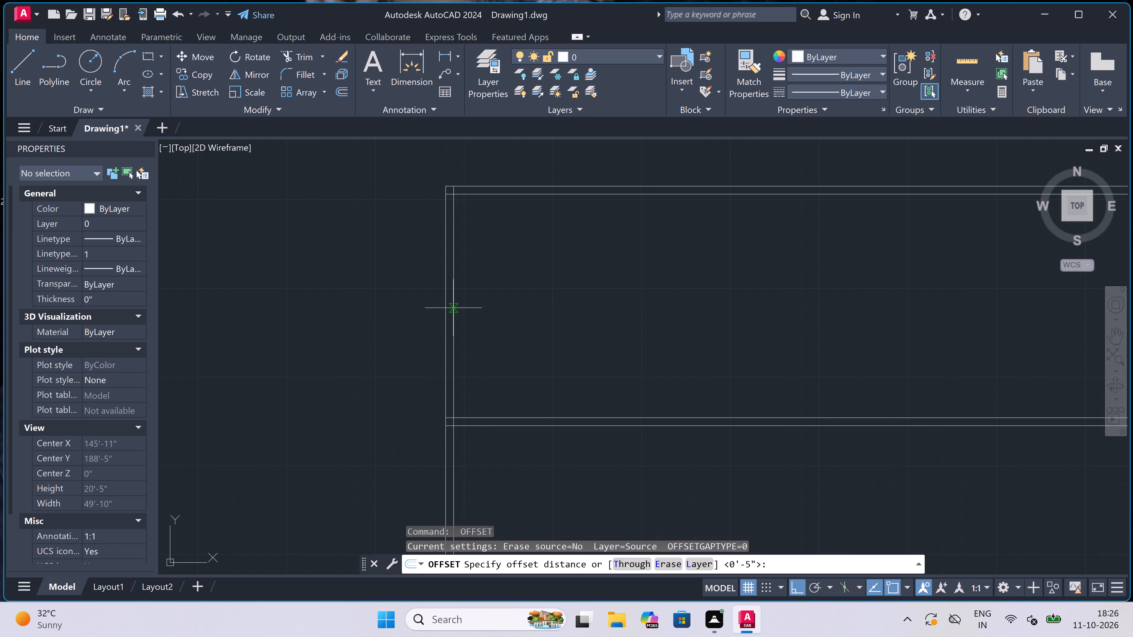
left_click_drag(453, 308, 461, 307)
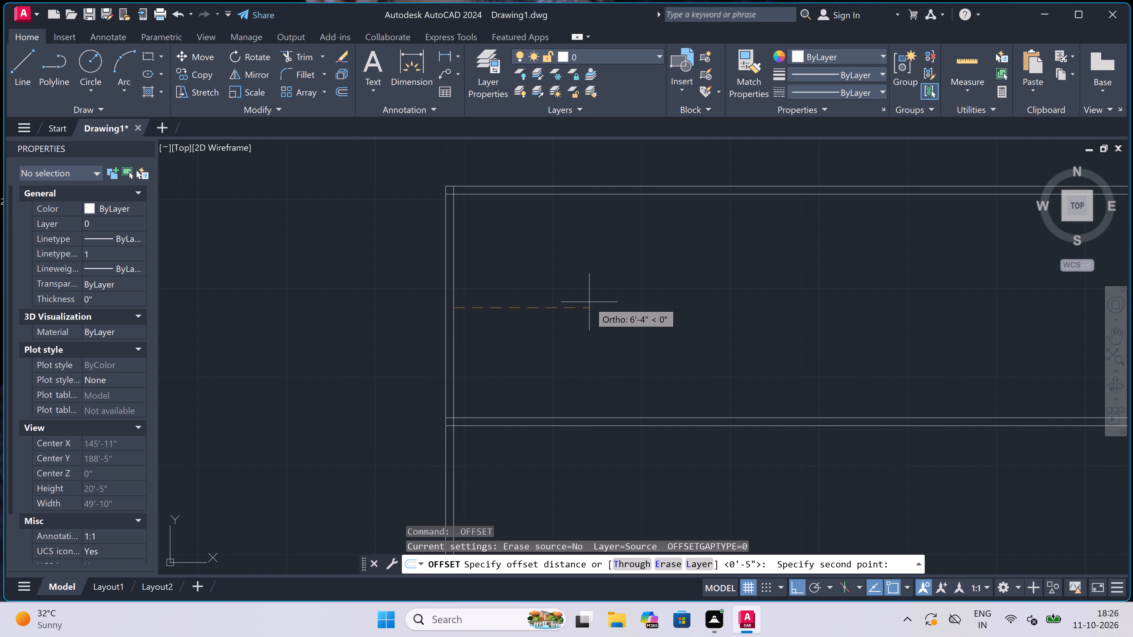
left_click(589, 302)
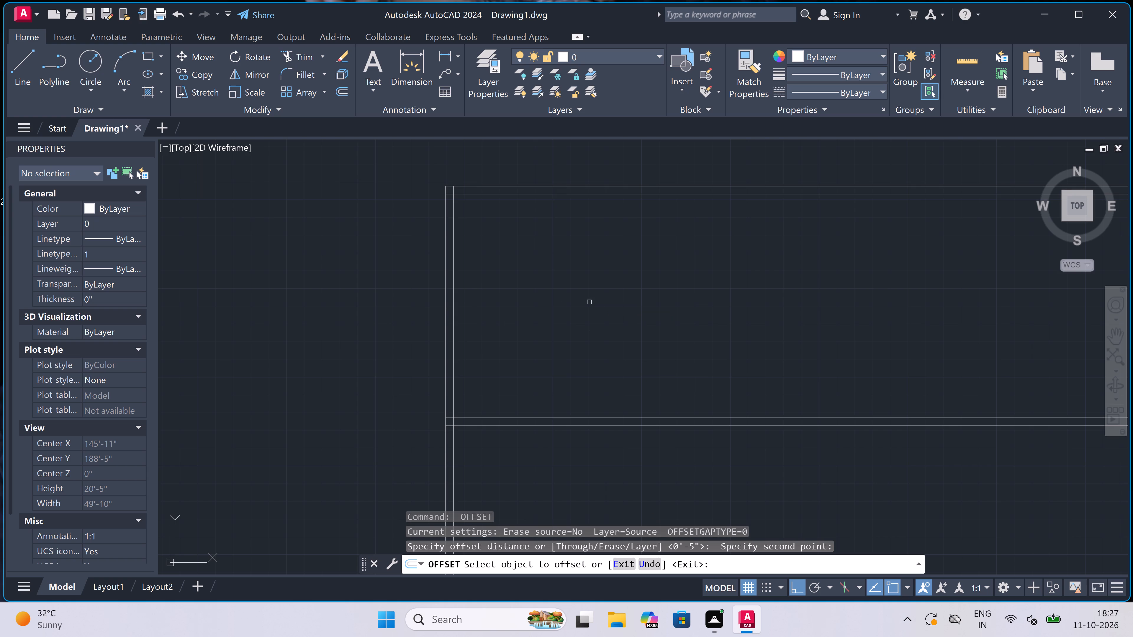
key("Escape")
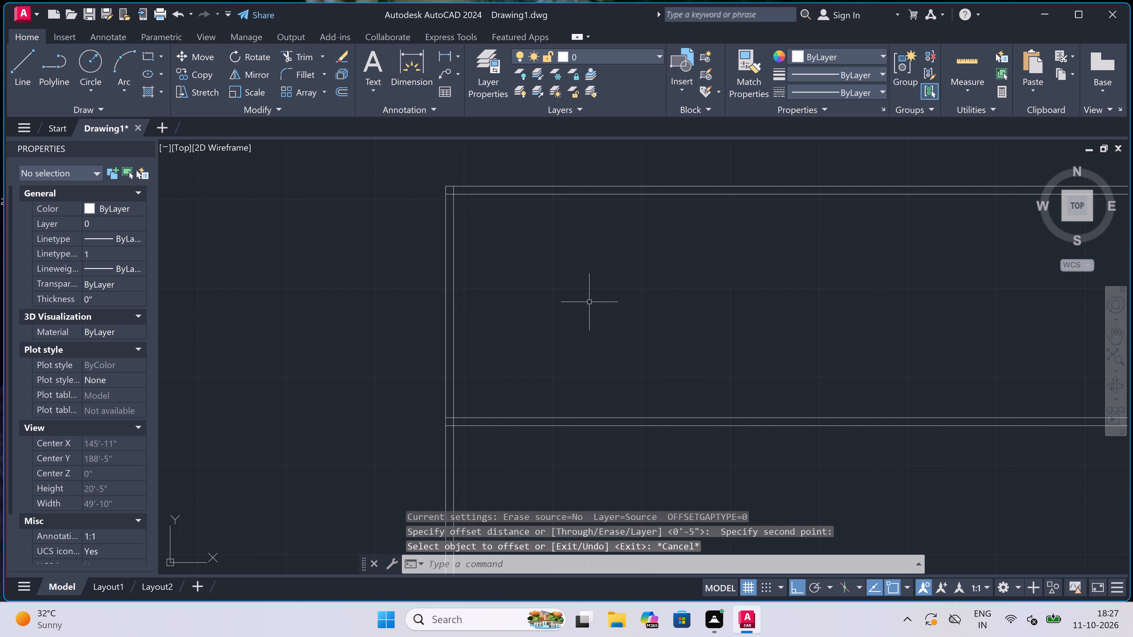
Offset the inner line of the left wall to the right by 8' to mark the first room's width.
key("space")
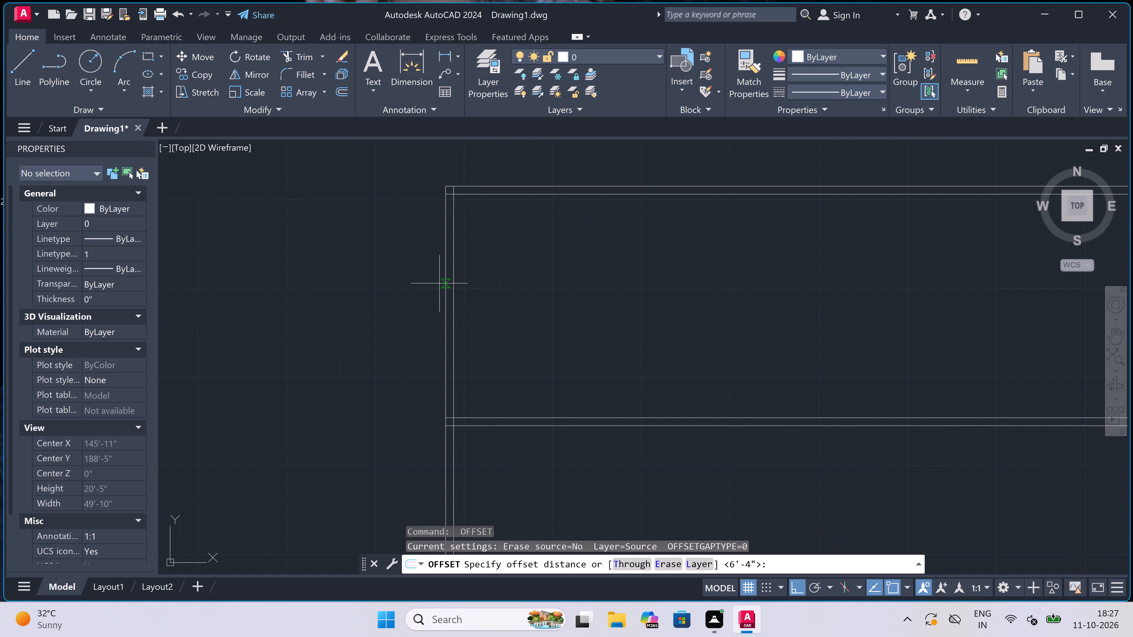
left_click(455, 278)
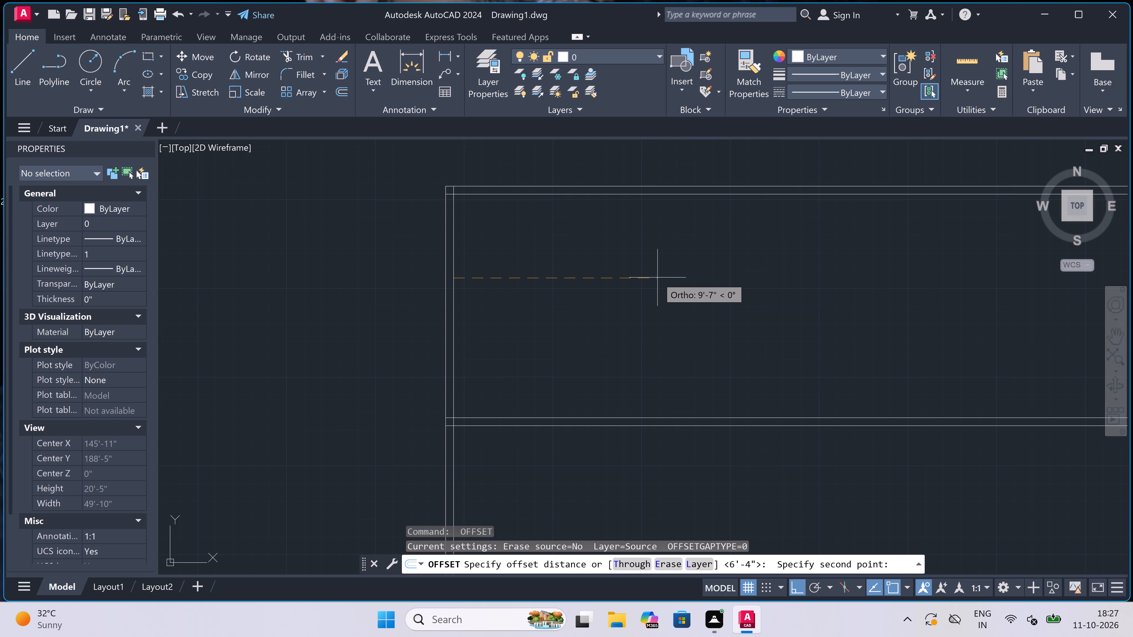
type("8'")
key("space")
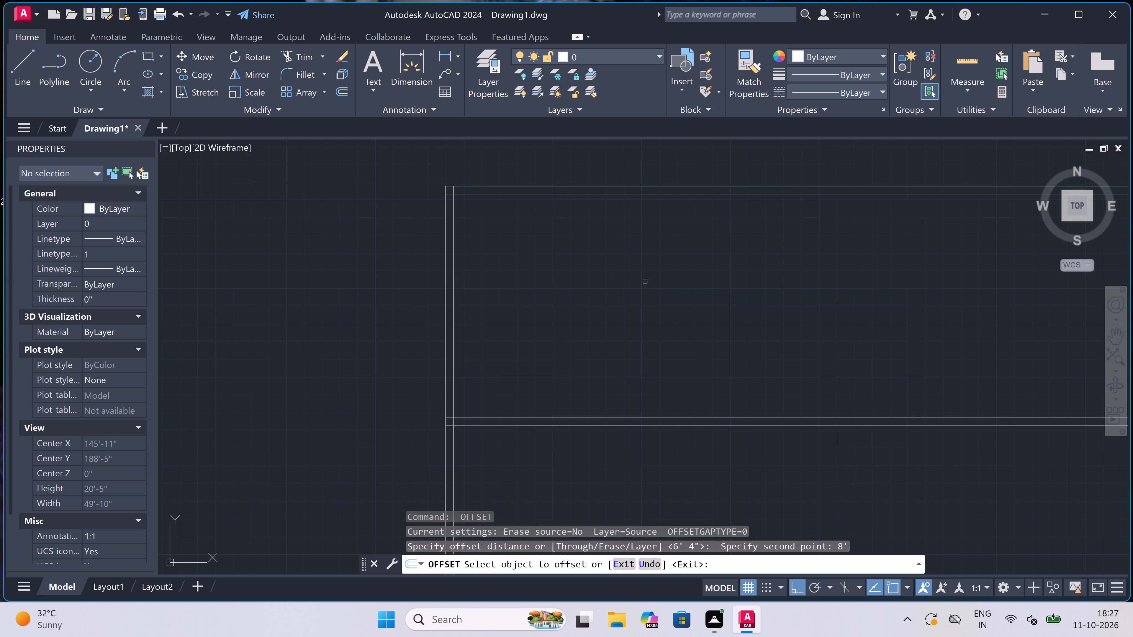
left_click(455, 275)
left_click(611, 266)
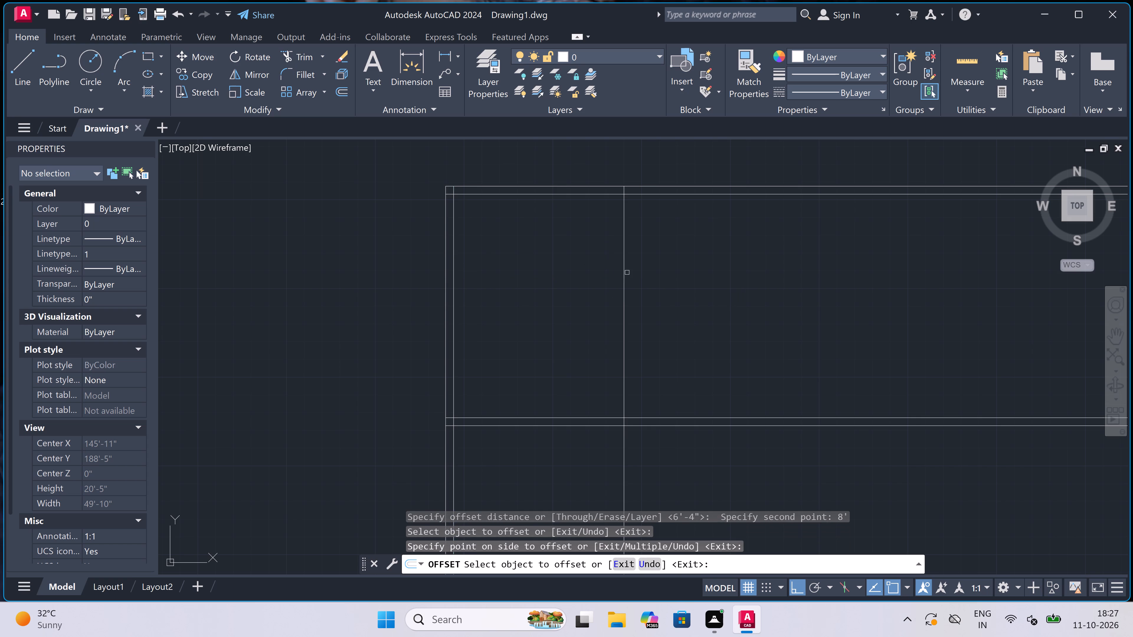
key("Escape")
Offset the vertical line at the first room's right side by 4.5" to the right to form a partition wall.
key("space")
left_click(626, 274)
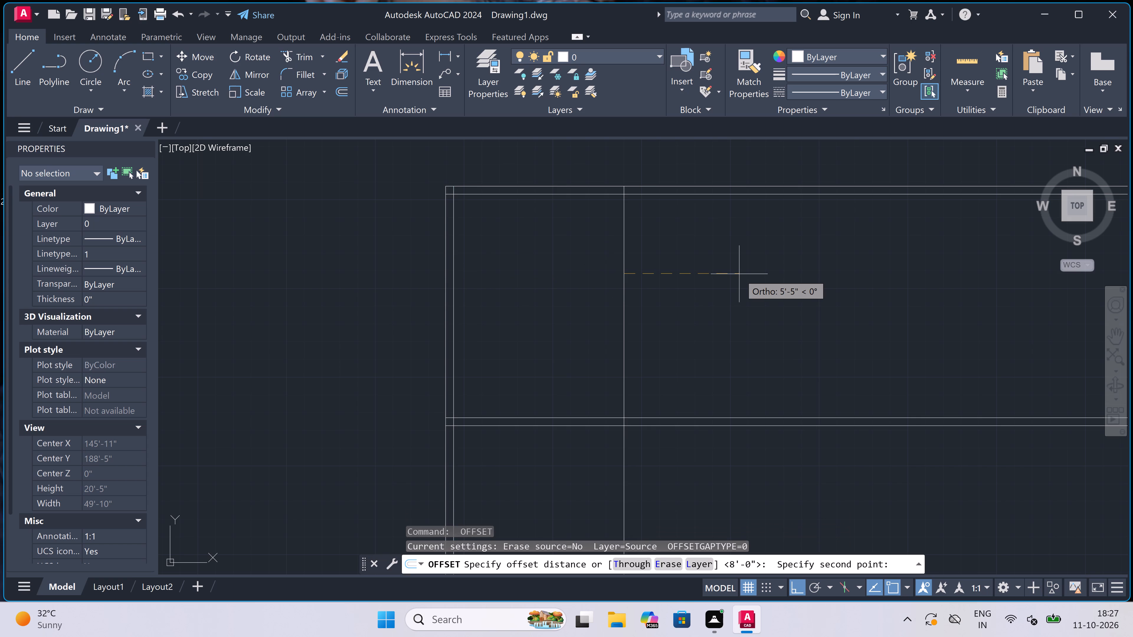
type("4.5\"")
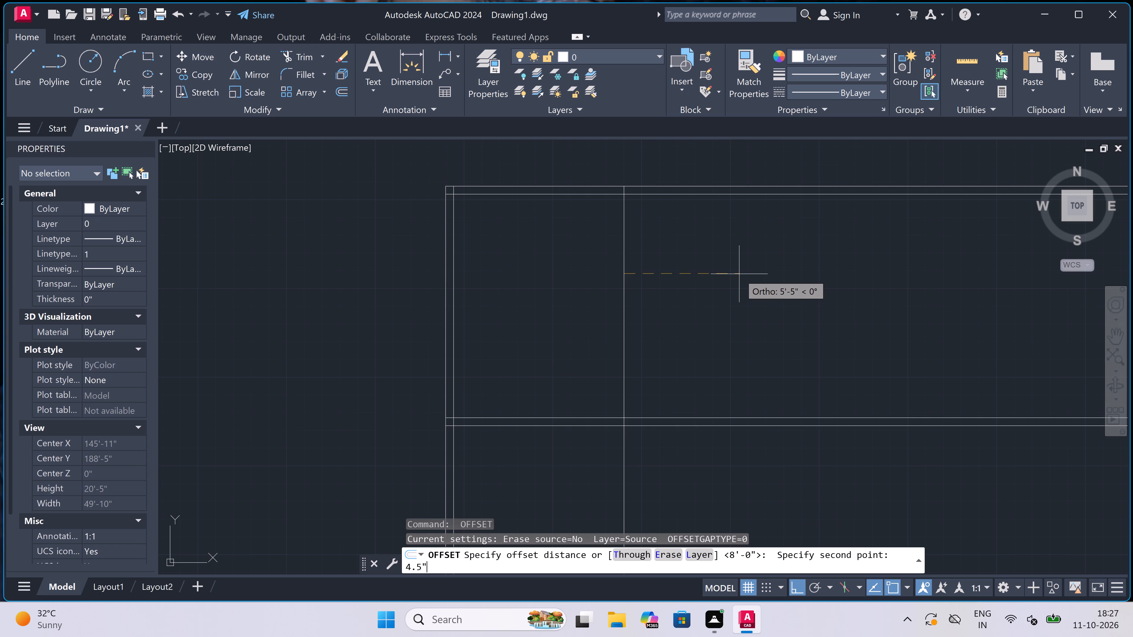
key("space")
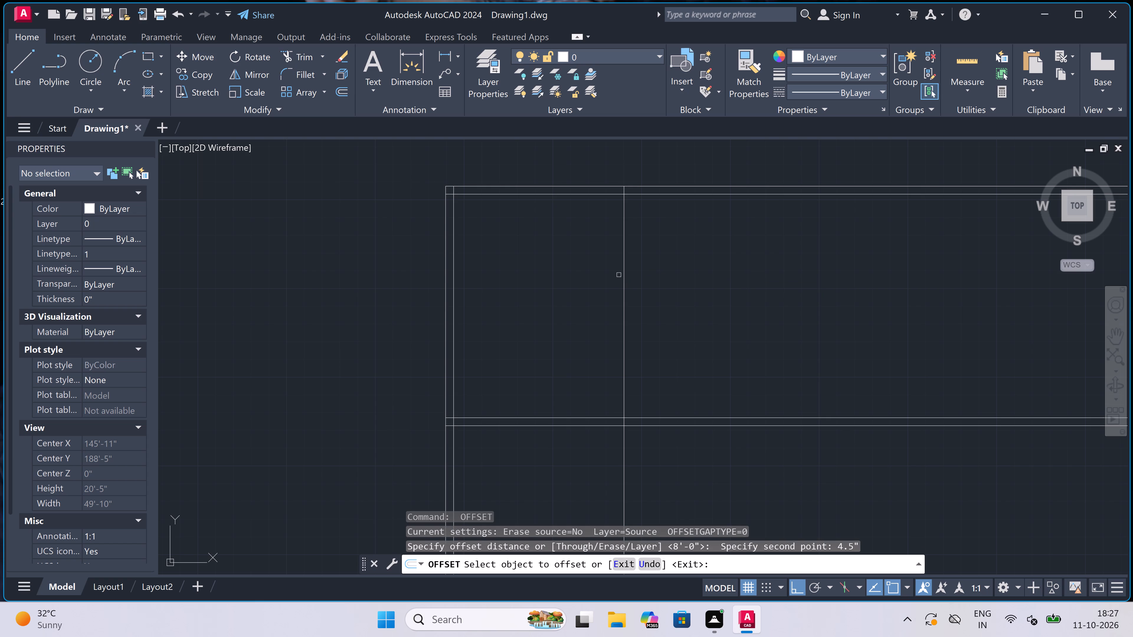
left_click_drag(624, 273, 627, 272)
left_click(738, 272)
key("Escape")
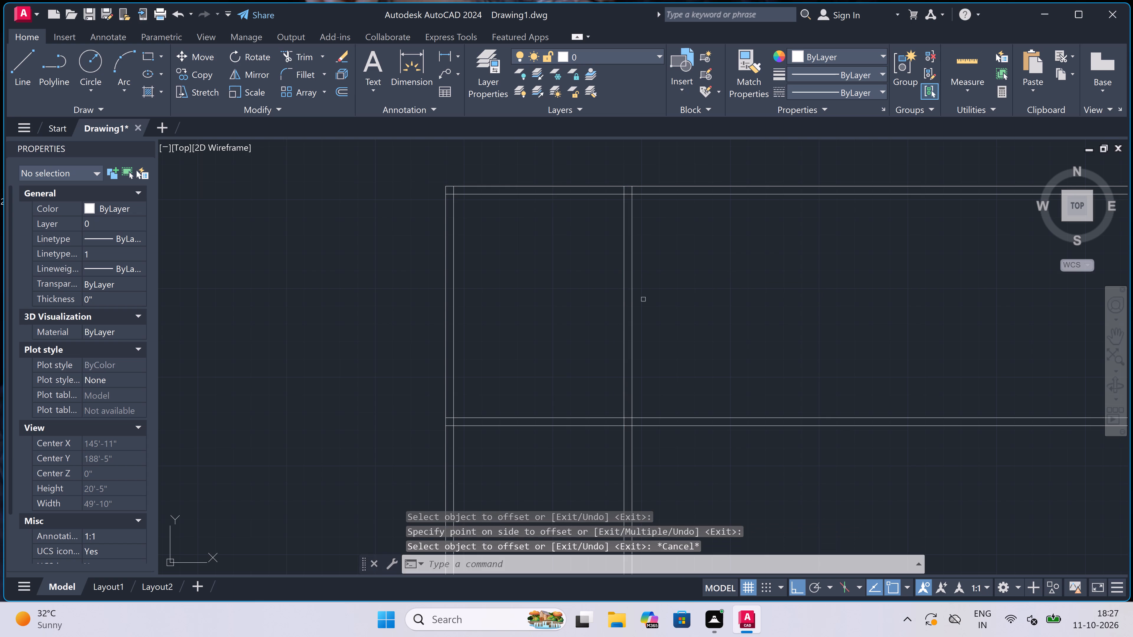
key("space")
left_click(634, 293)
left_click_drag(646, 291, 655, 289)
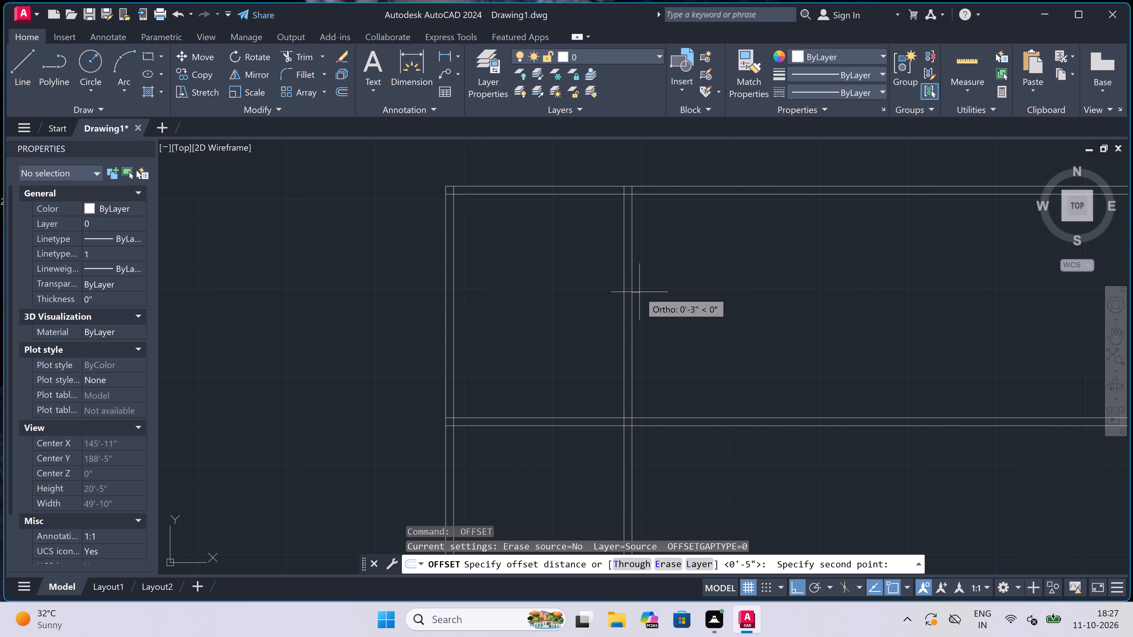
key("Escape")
Offset the right line of the vertical partition wall to the right by 9'10" to mark the second room's width.
key("space")
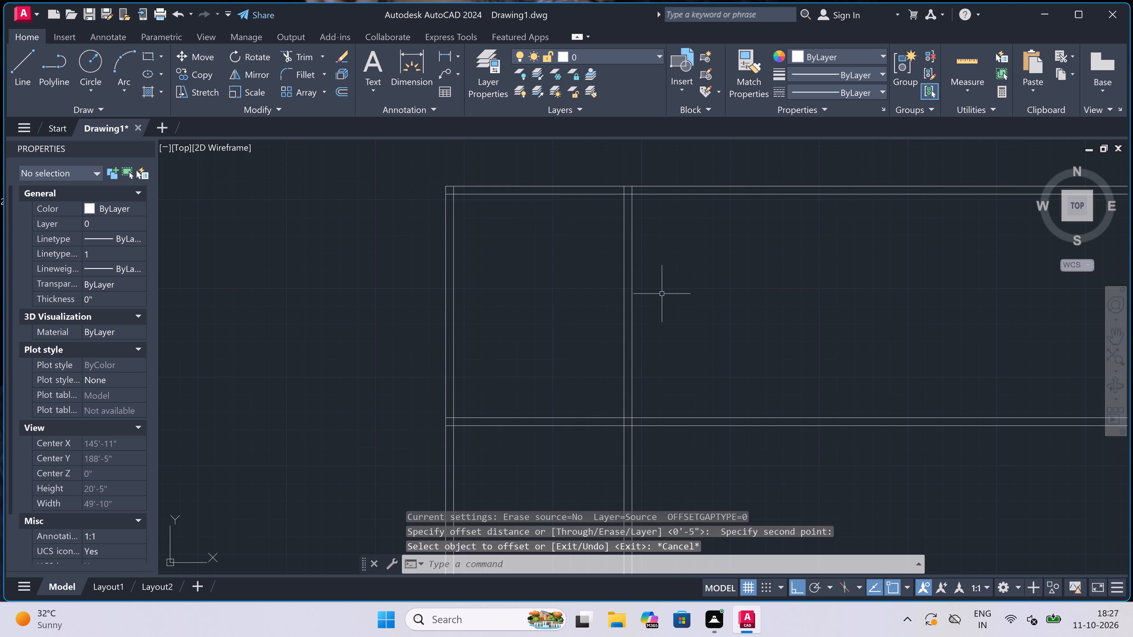
left_click(636, 297)
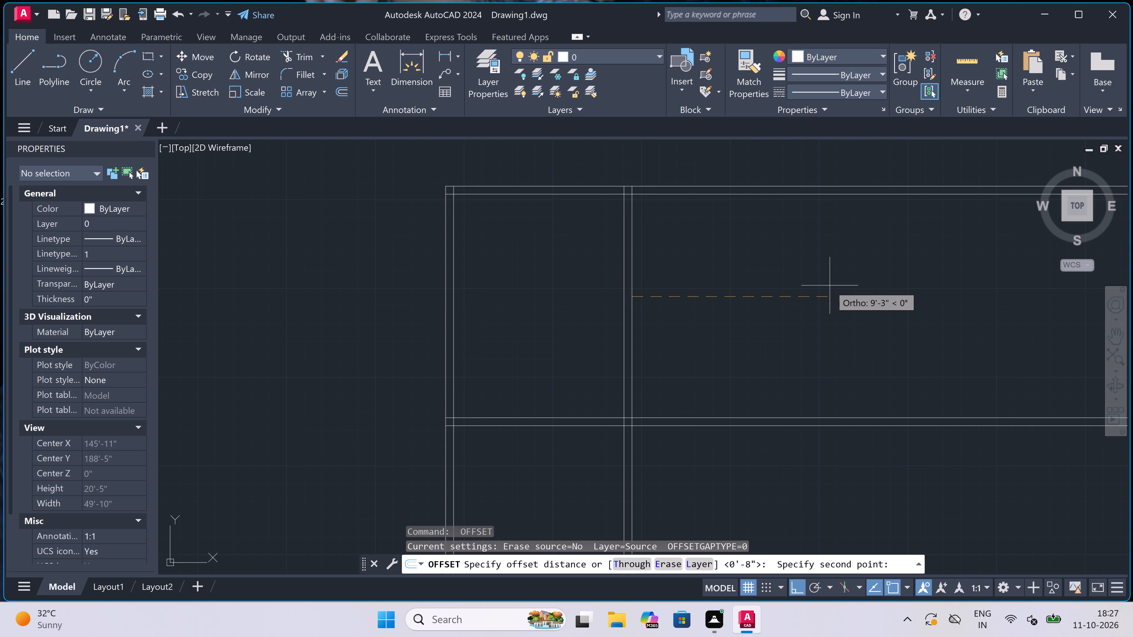
type("9'10")
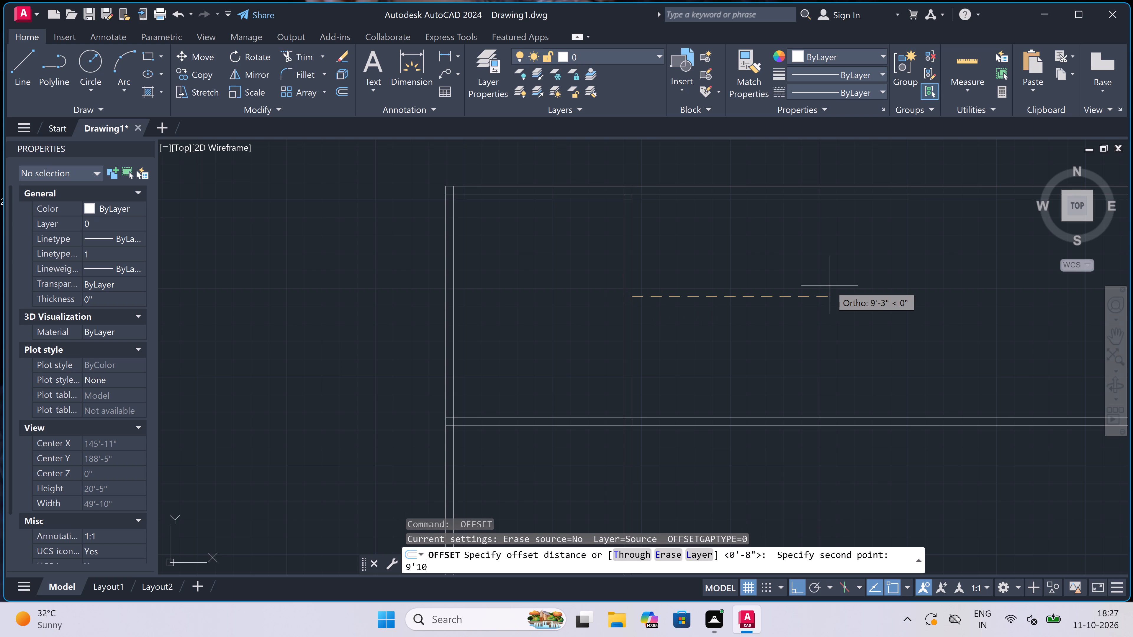
key("shift+quotedbl")
key("space")
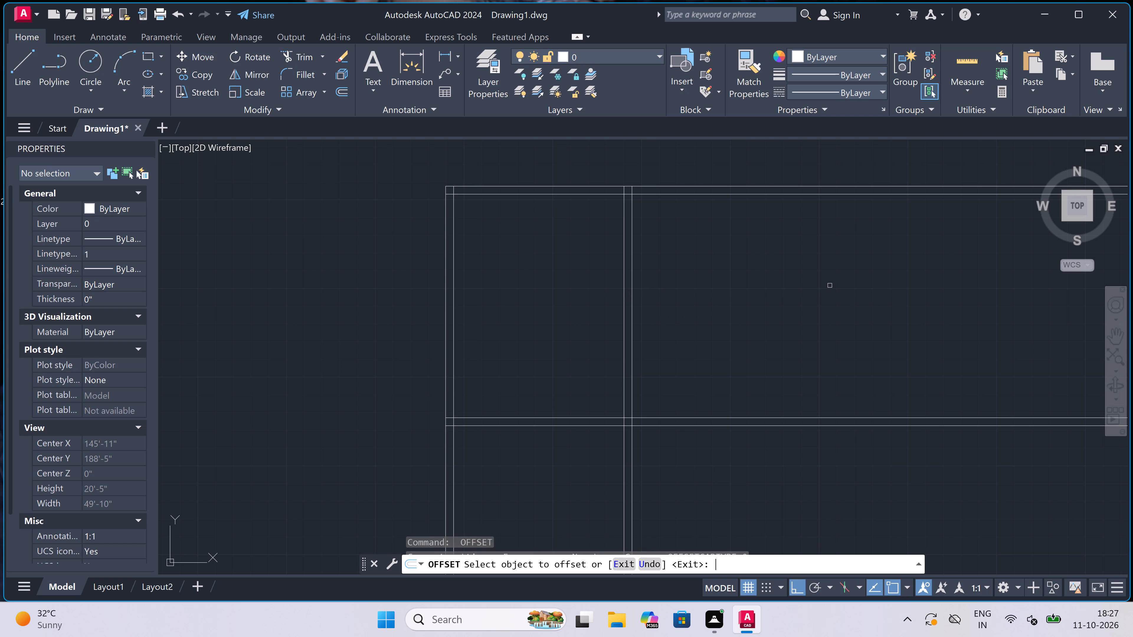
left_click(632, 295)
left_click(707, 301)
scroll(492, 355, "down", 3)
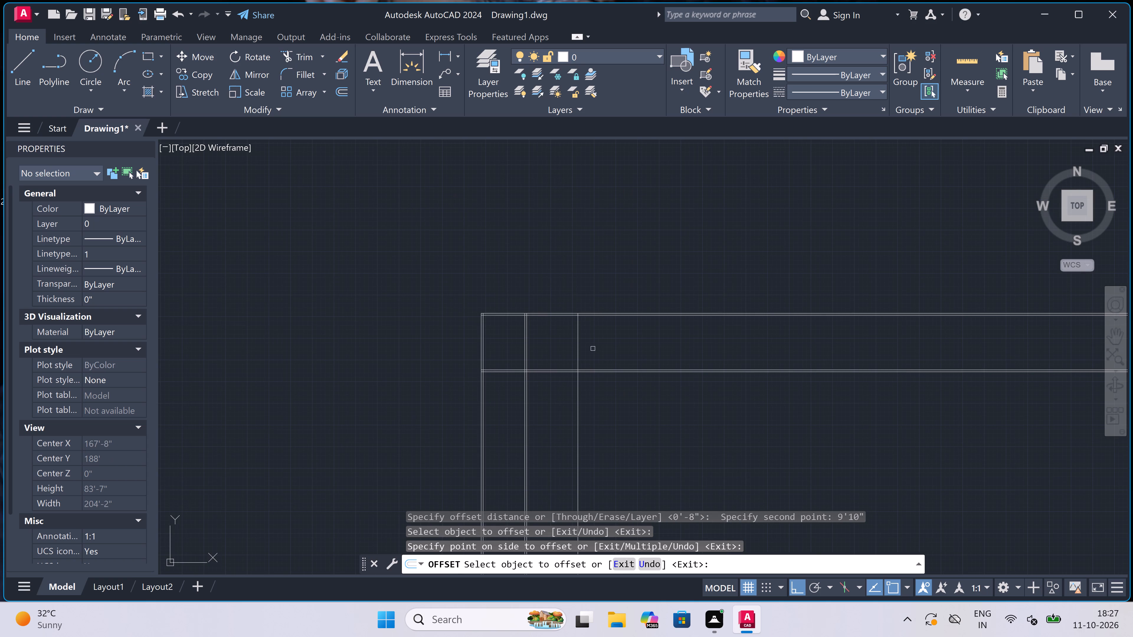
scroll(593, 349, "up", 2)
key("Escape")
scroll(551, 330, "up", 2)
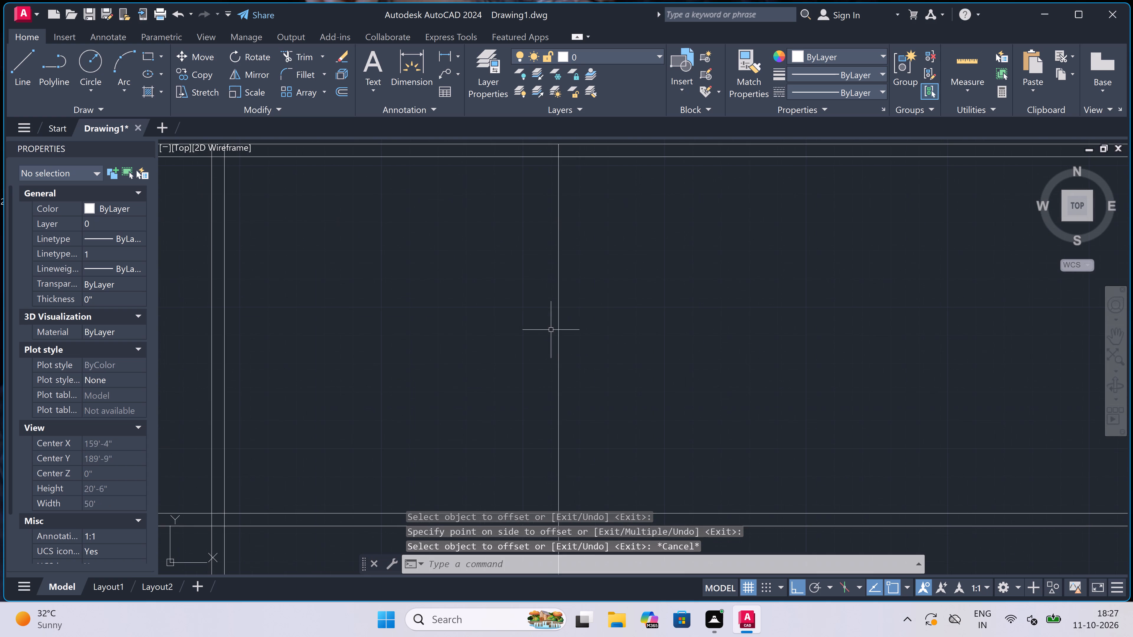
Offset the vertical line at the second room's right side by 4.5" to the right to form a partition wall.
key("space")
left_click(558, 331)
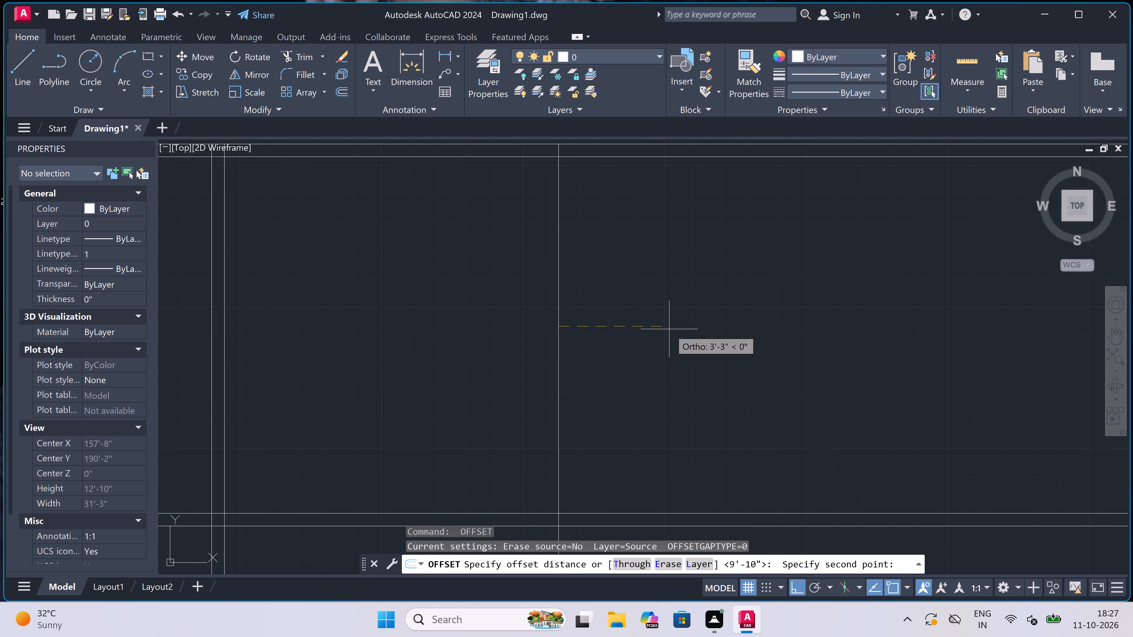
type("4.5\"")
key("space")
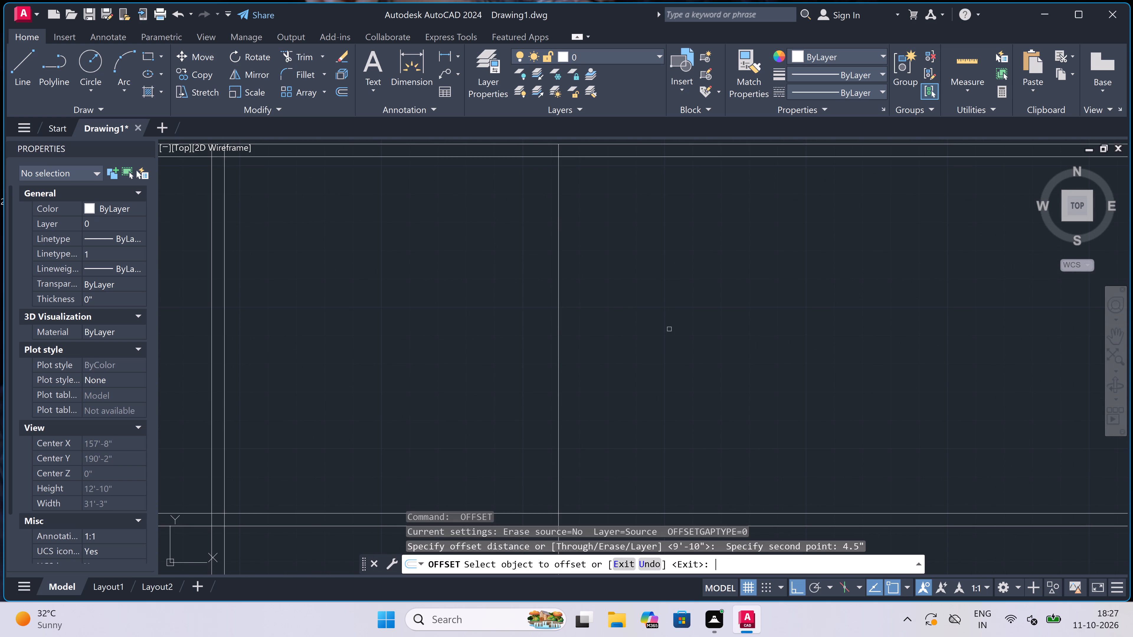
left_click(559, 275)
left_click(634, 281)
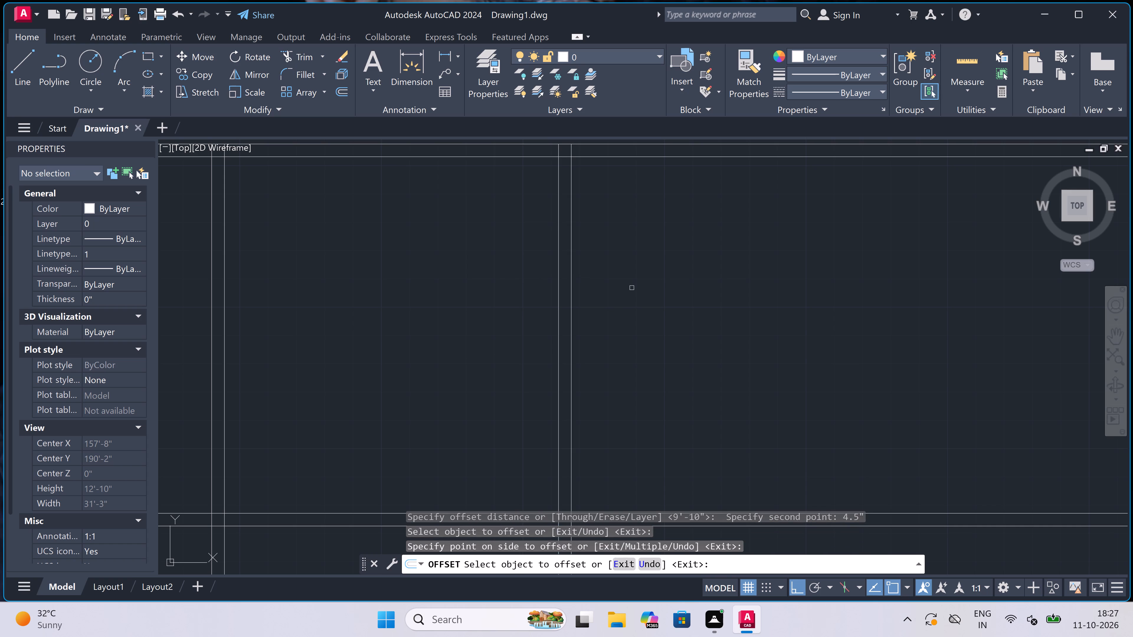
key("Escape")
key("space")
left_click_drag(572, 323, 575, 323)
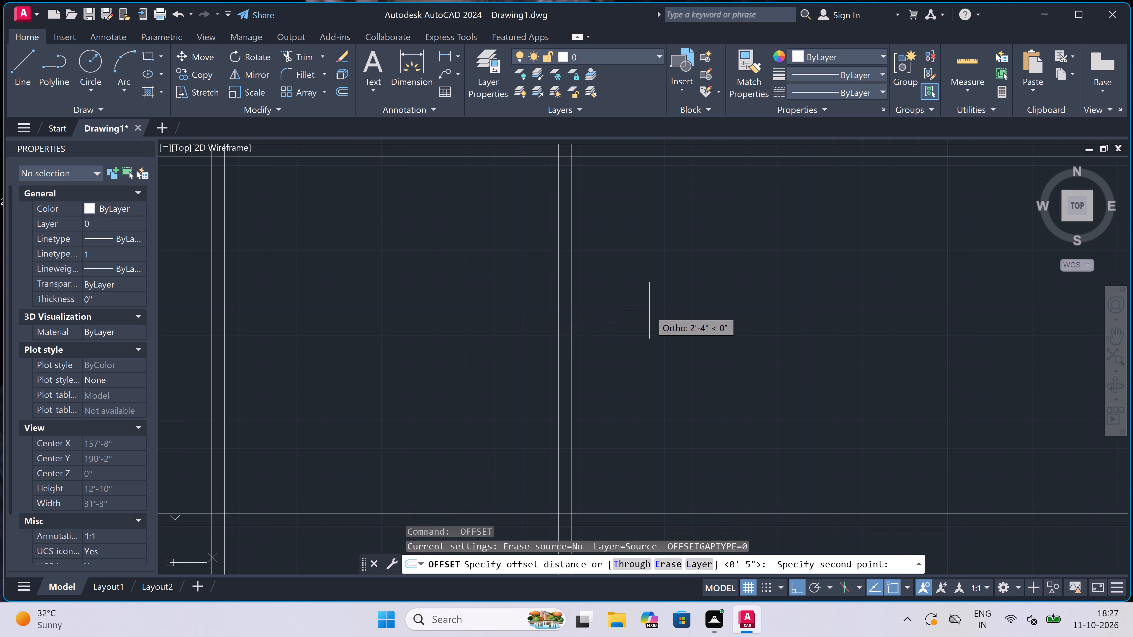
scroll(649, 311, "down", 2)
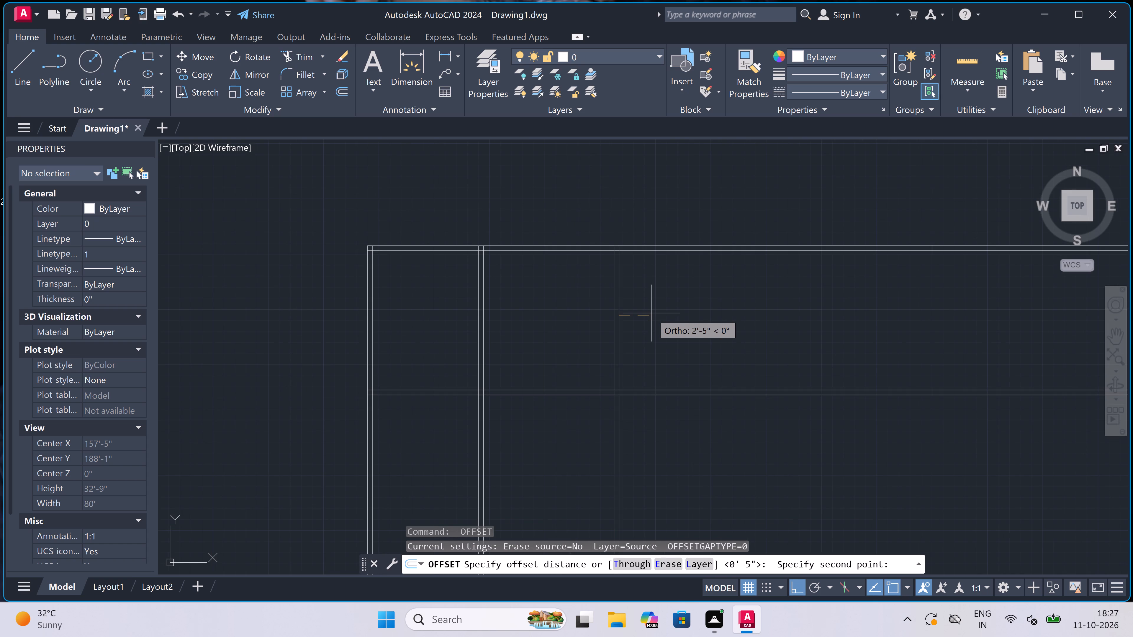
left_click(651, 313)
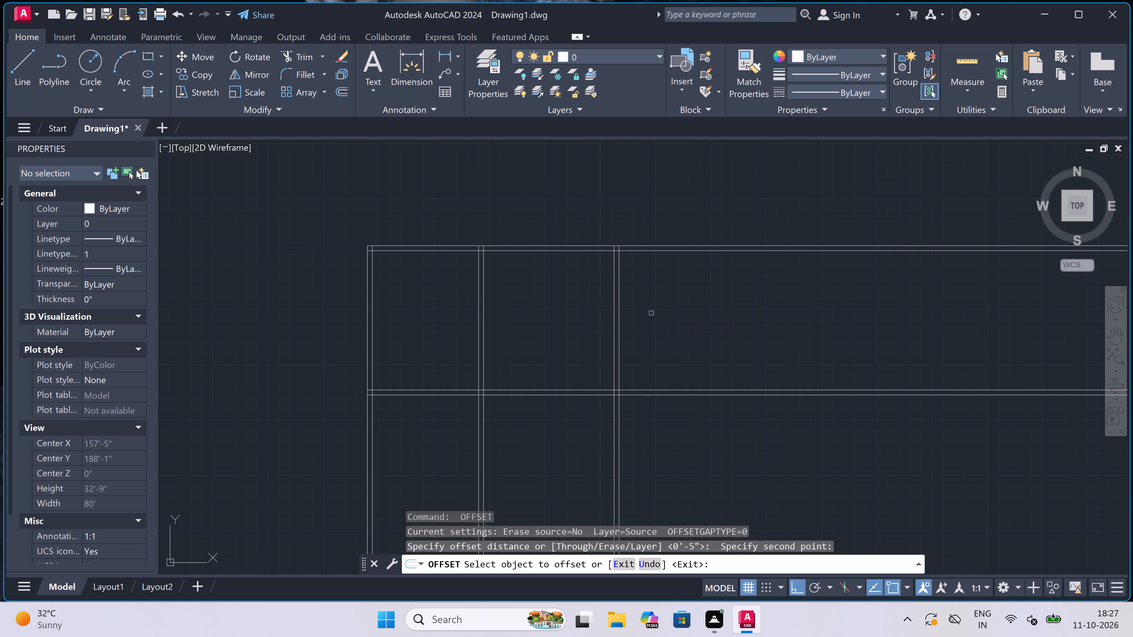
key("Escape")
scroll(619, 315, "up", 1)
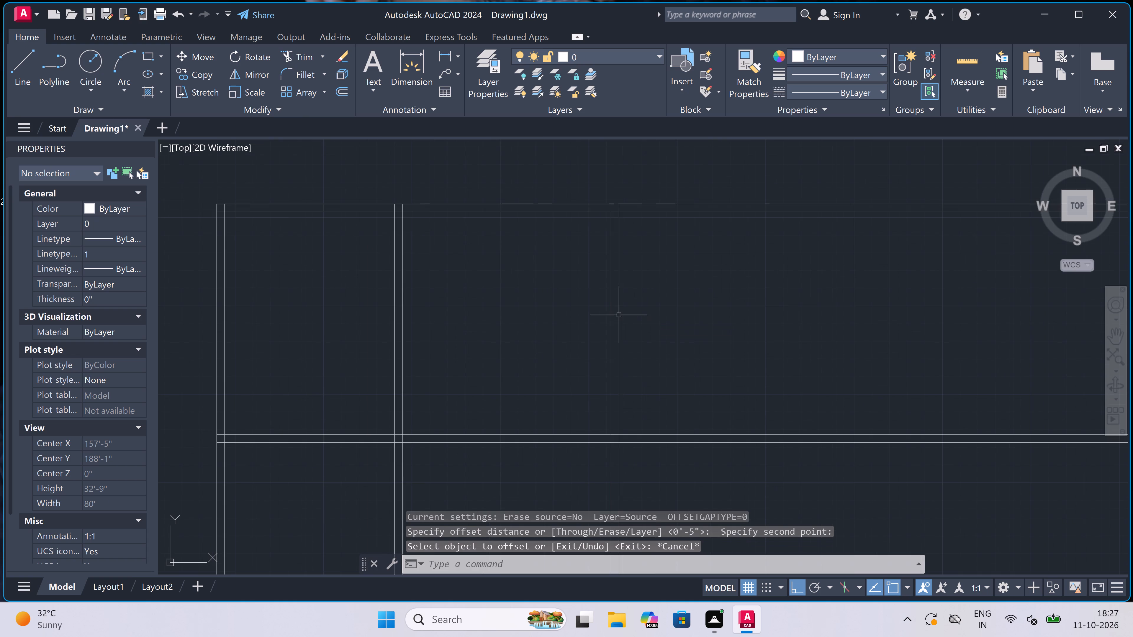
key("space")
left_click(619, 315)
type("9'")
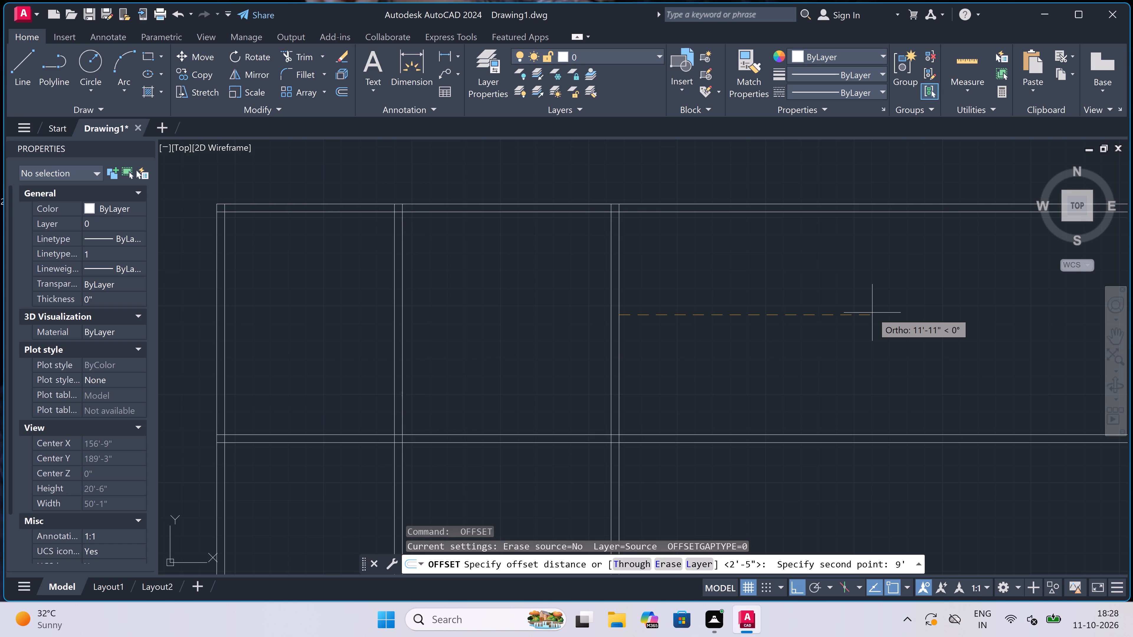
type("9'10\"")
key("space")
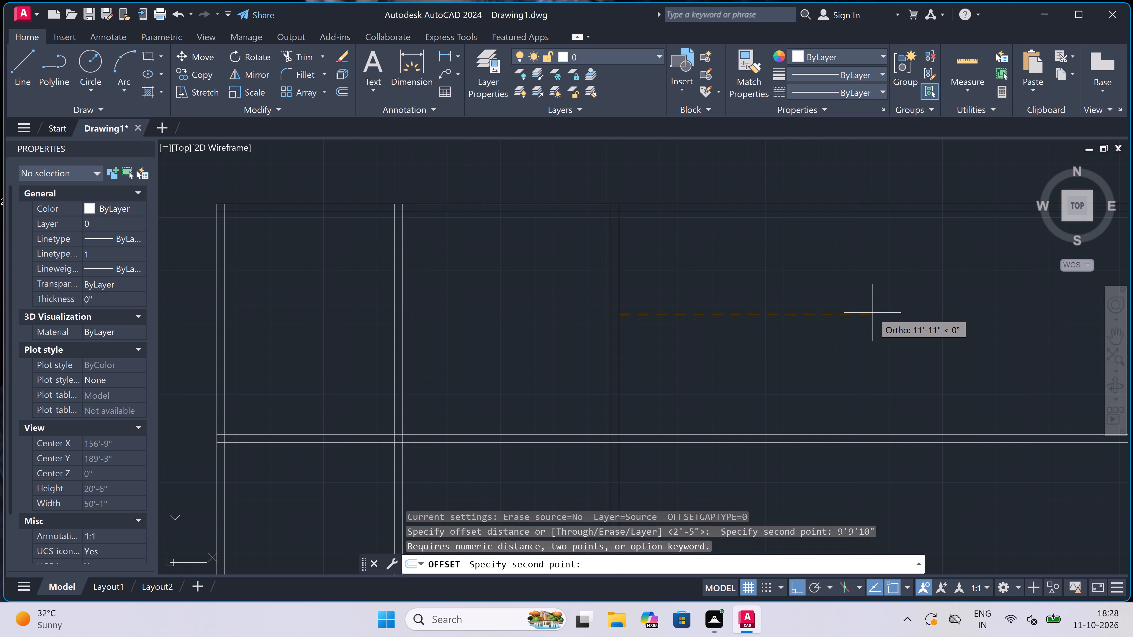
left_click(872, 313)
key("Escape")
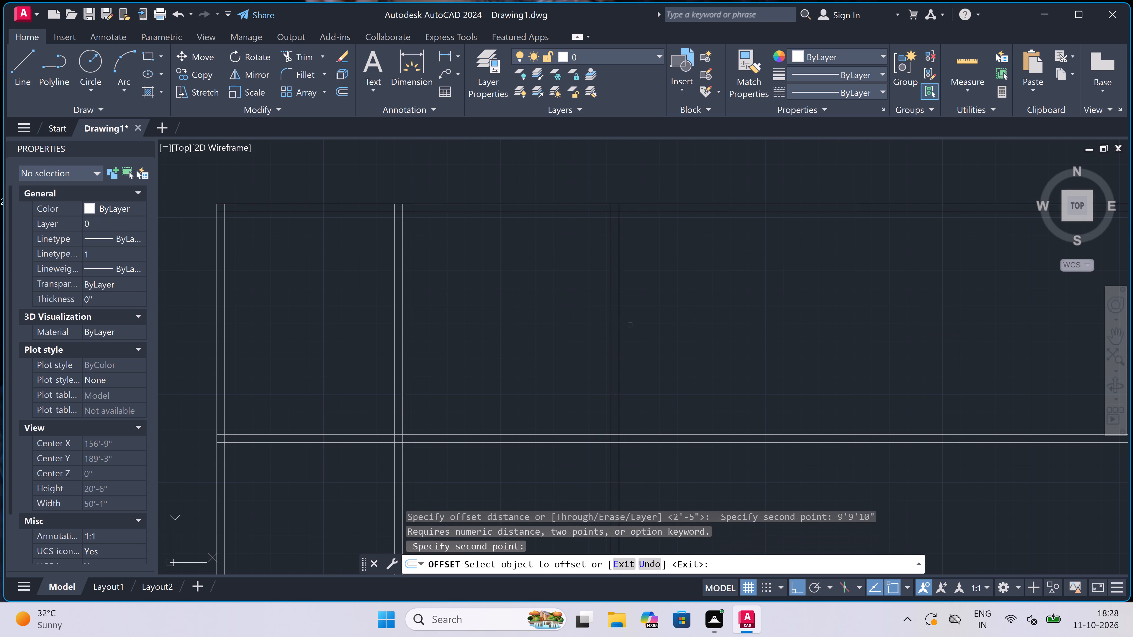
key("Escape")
Offset the right line of the second vertical partition wall to the right by 99'10".
key("o")
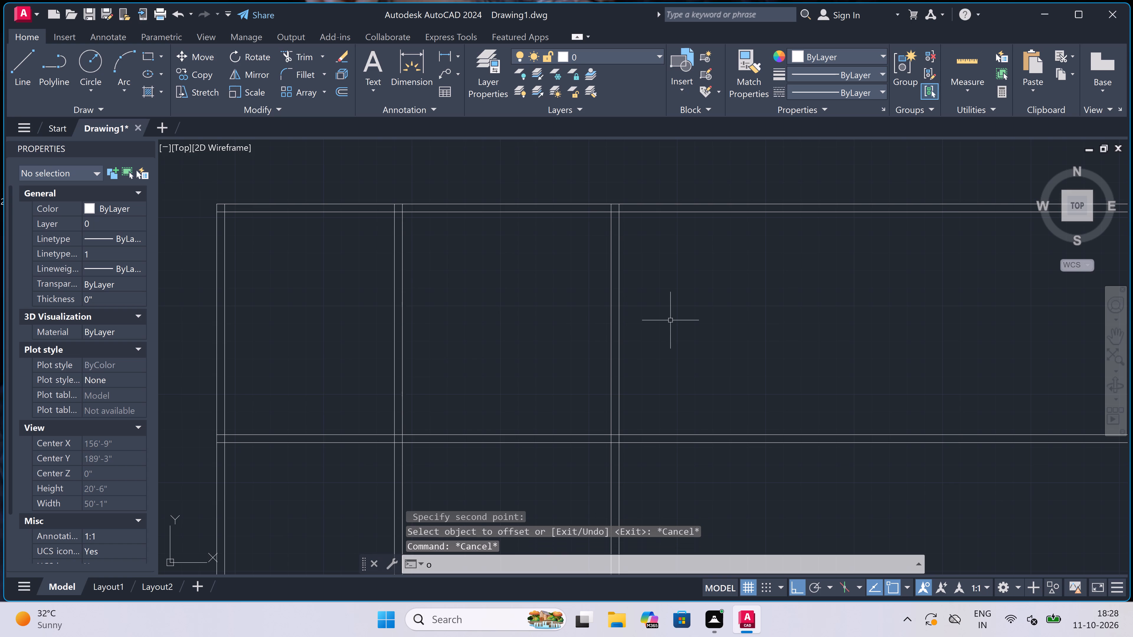
key("space")
left_click(625, 298)
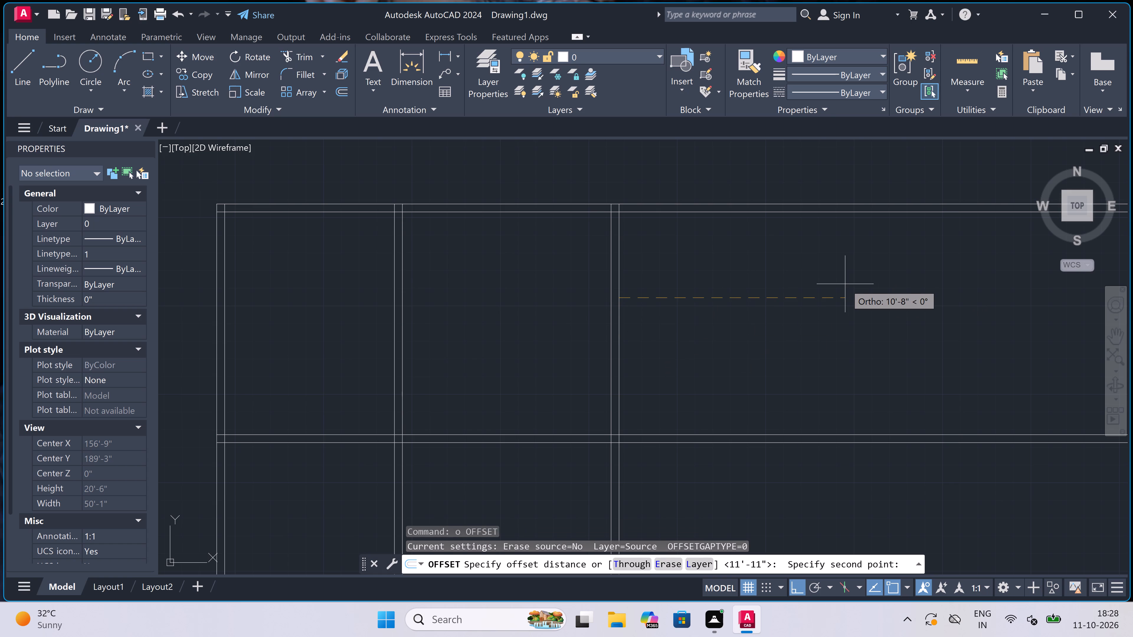
key("9")
type("9'10\"")
key("space")
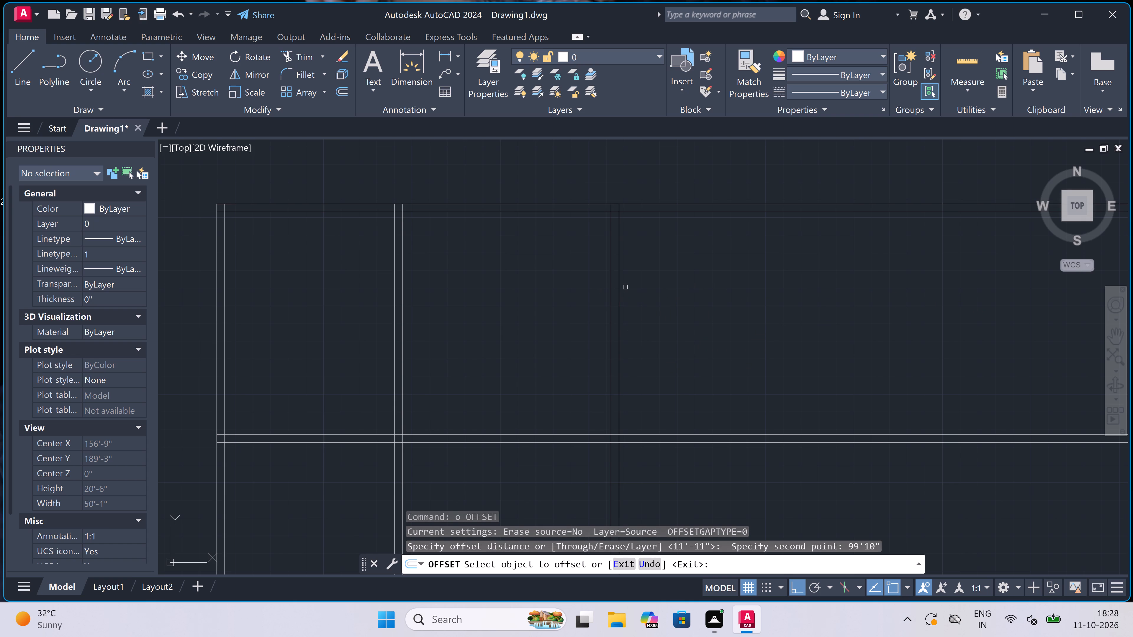
left_click(620, 281)
left_click(704, 290)
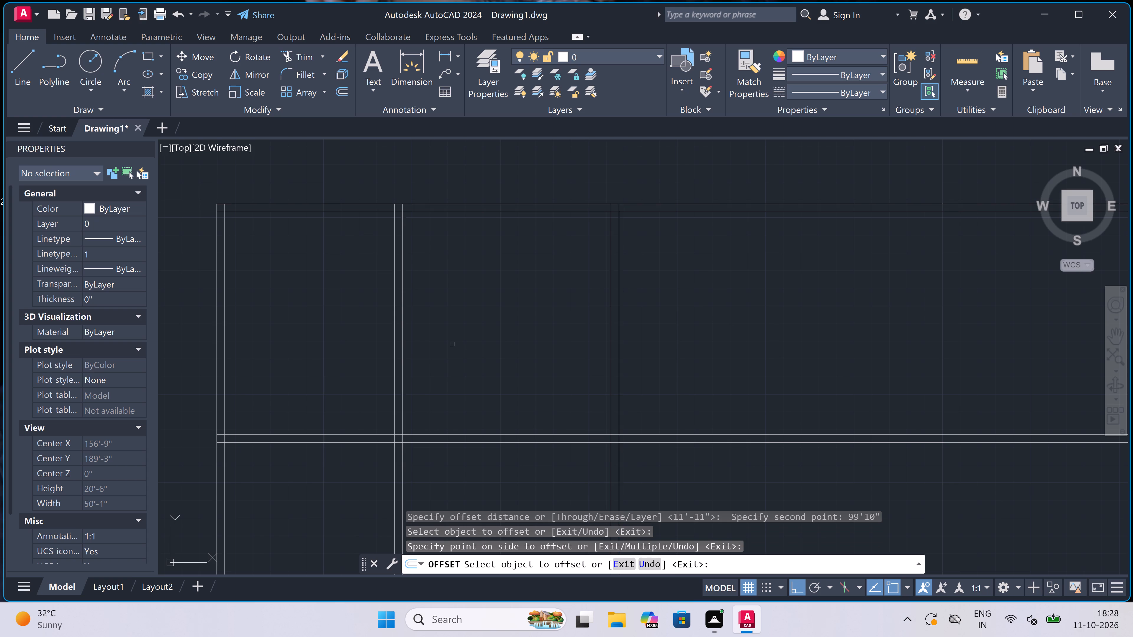
scroll(452, 344, "down", 2)
scroll(482, 338, "up", 1)
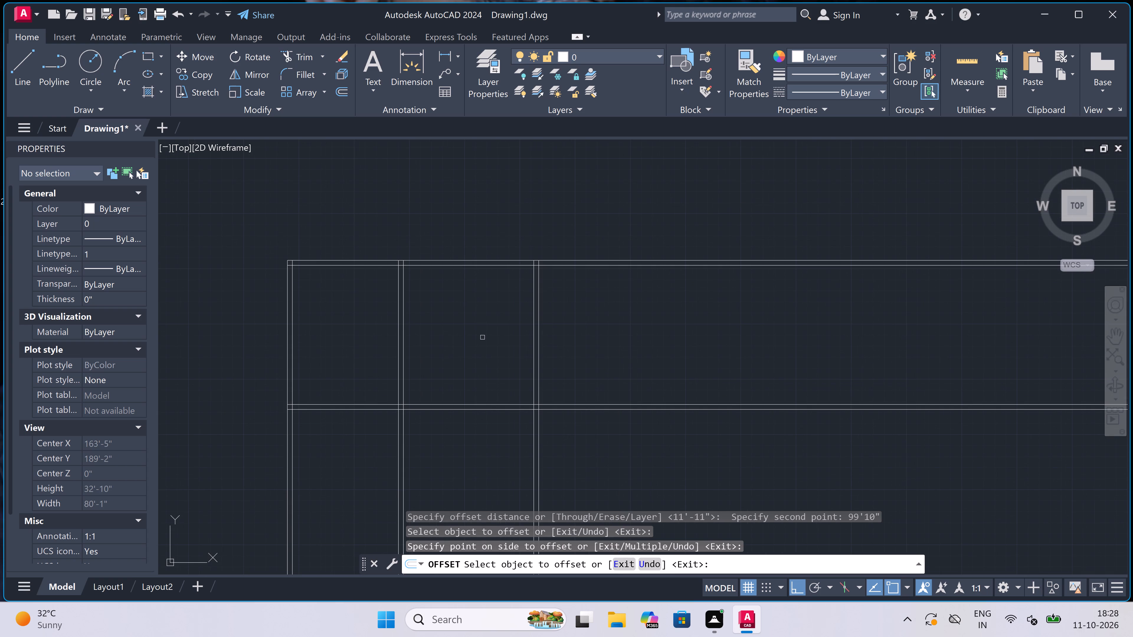
key("Escape")
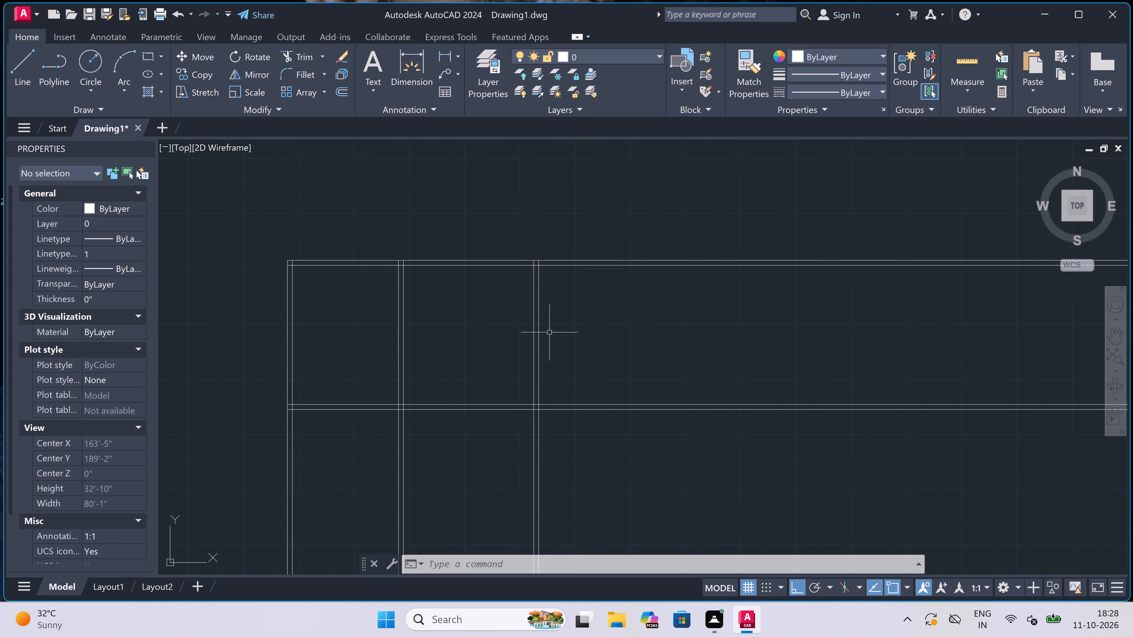
key("Escape")
Offset the right line of the second vertical partition wall to the right by 99'10" two more times.
scroll(549, 333, "up", 2)
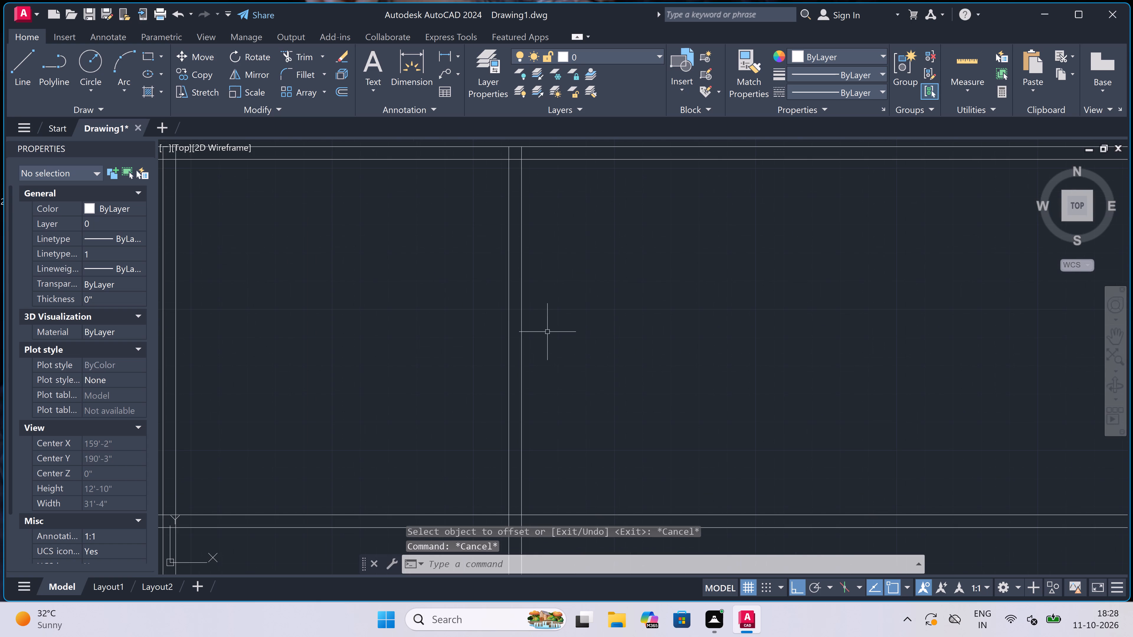
key("space")
left_click(525, 318)
scroll(534, 316, "down", 2)
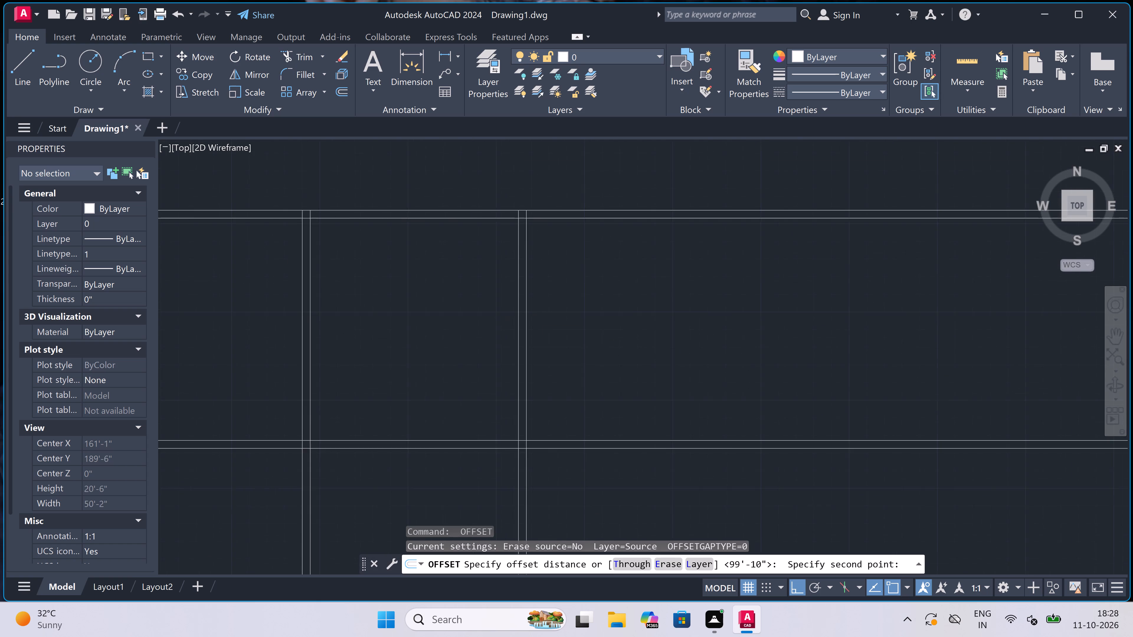
scroll(634, 315, "up", 2)
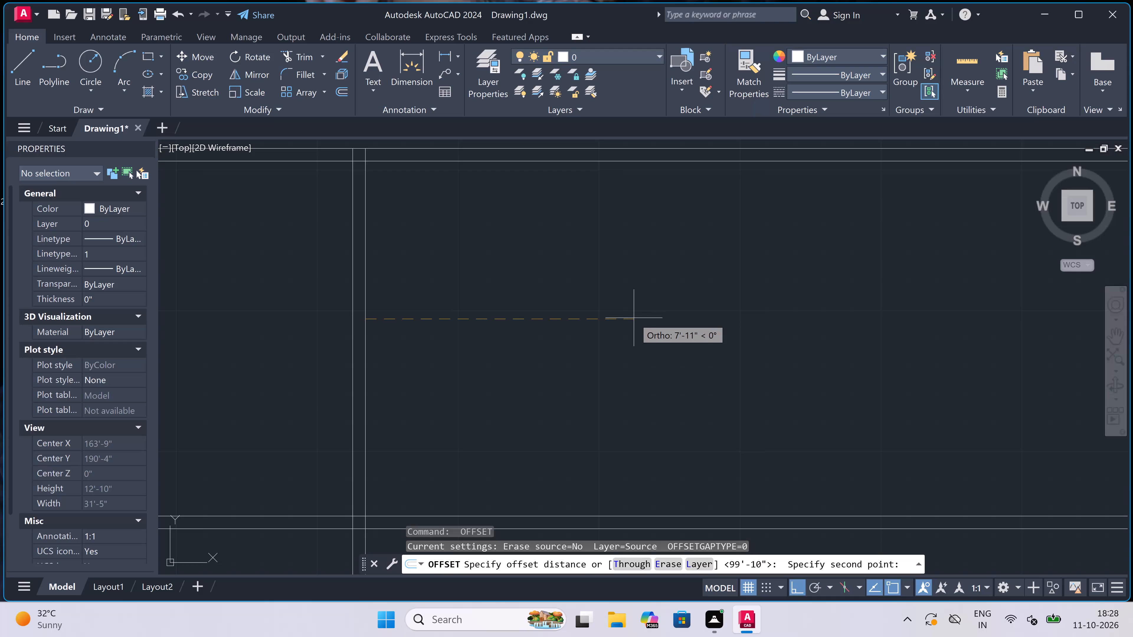
key("9")
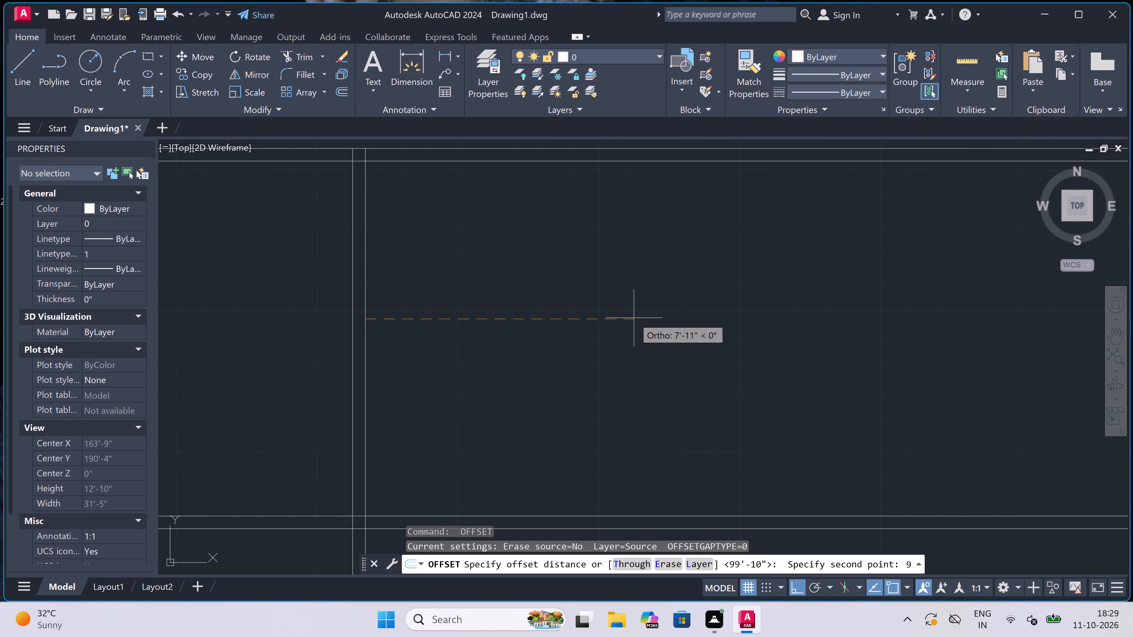
type("9'10\"")
key("space")
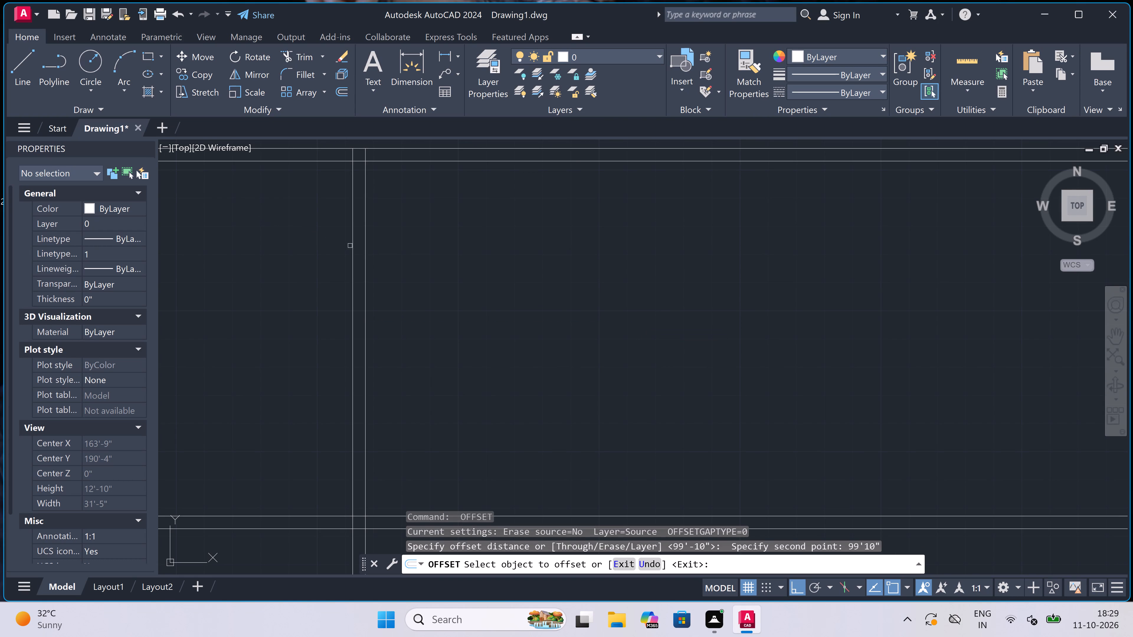
left_click_drag(366, 251, 458, 267)
left_click(613, 290)
scroll(613, 289, "down", 2)
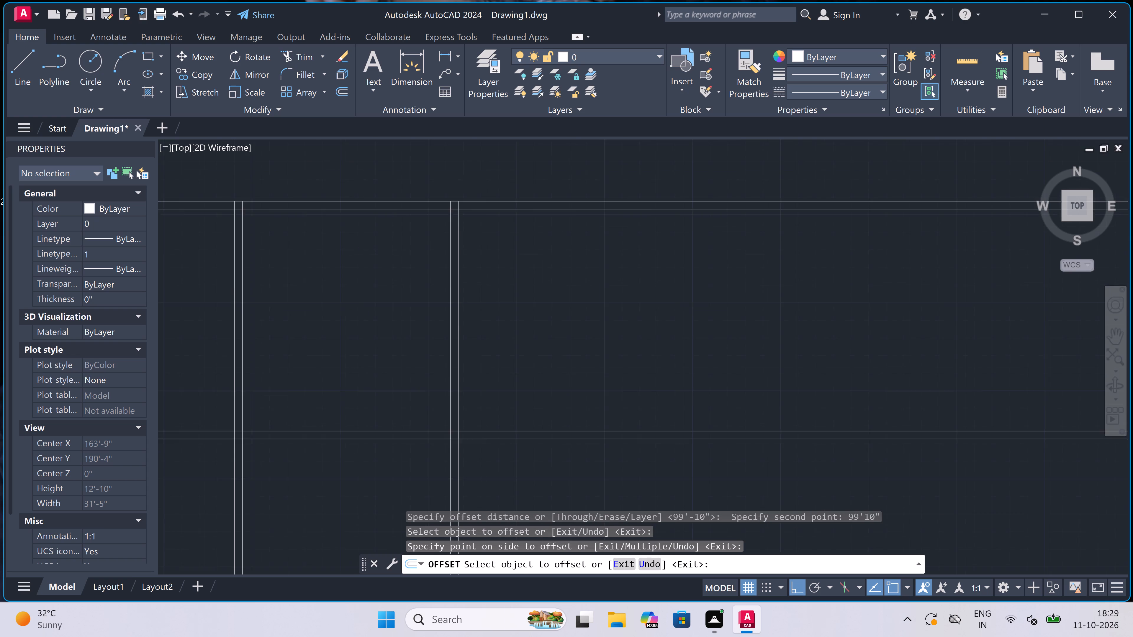
scroll(613, 289, "down", 1)
scroll(562, 283, "up", 2)
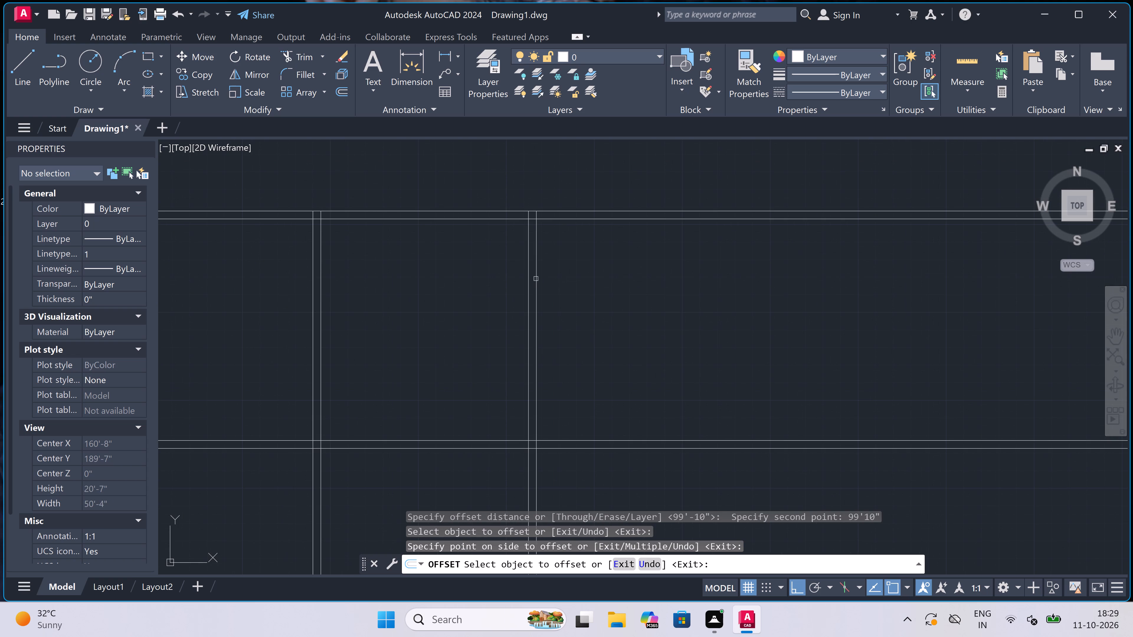
left_click(536, 279)
left_click(705, 301)
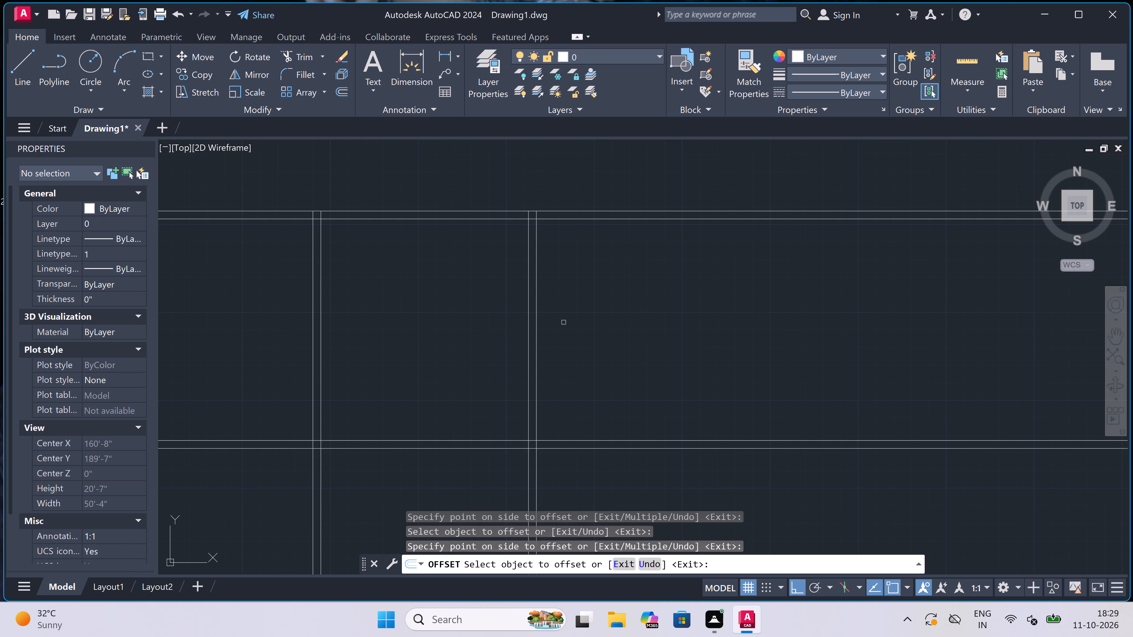
key("Escape")
scroll(518, 322, "up", 1)
key("Escape")
Offset the right line of the second vertical partition wall to the right by 9'10" to mark the third room's width.
scroll(519, 322, "down", 3)
scroll(543, 326, "up", 3)
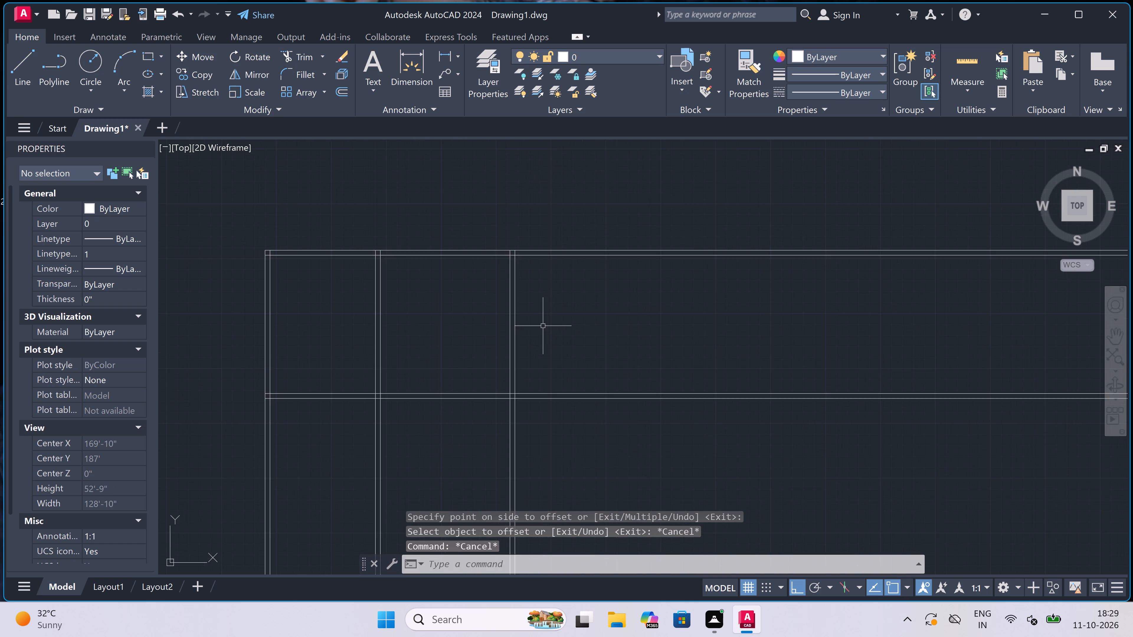
key("o")
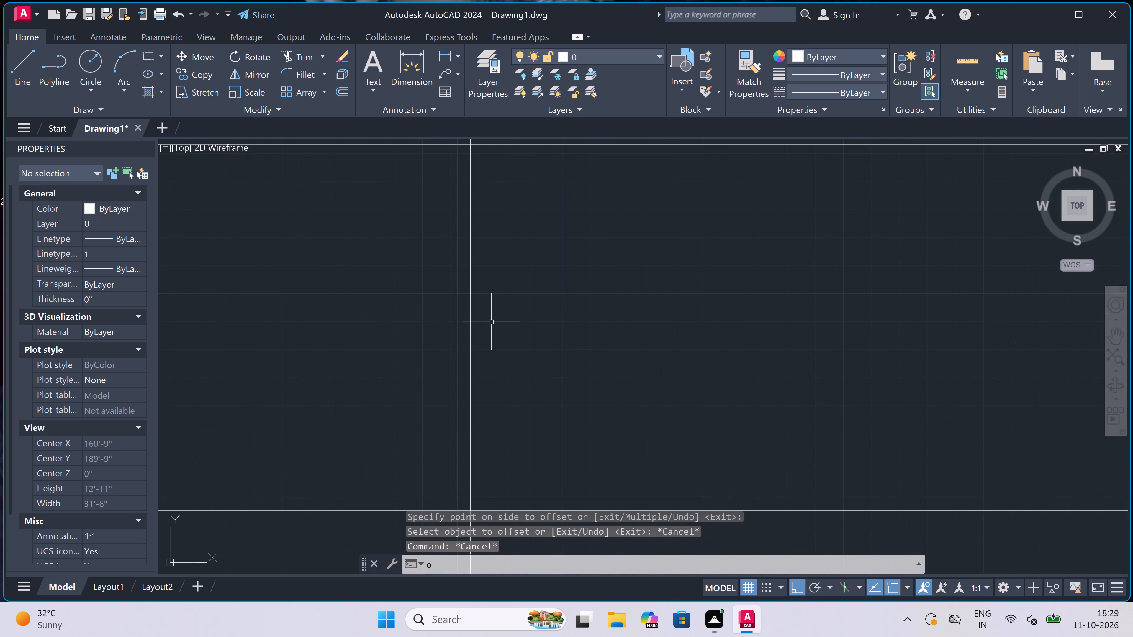
key("space")
left_click(468, 306)
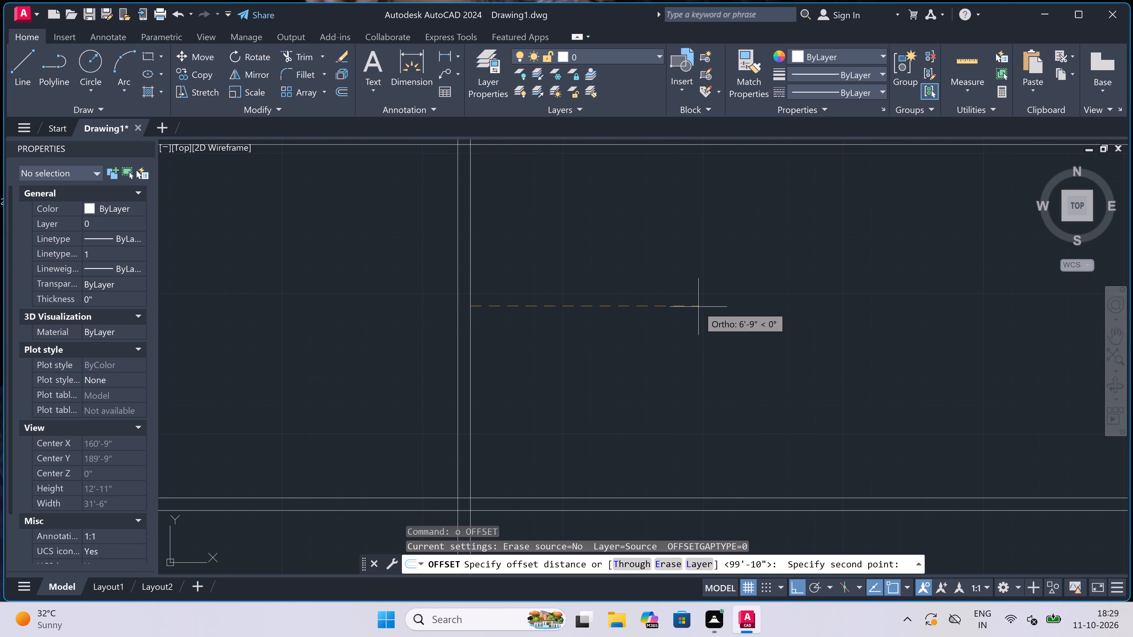
type("9'10\"")
key("space")
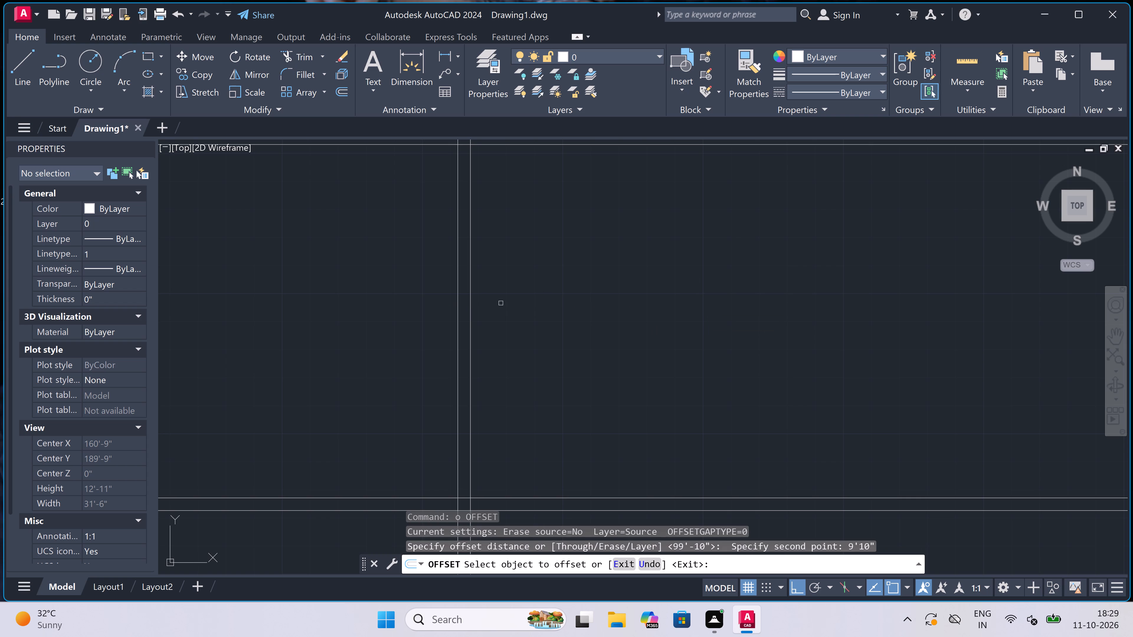
left_click_drag(469, 292, 475, 292)
left_click(561, 304)
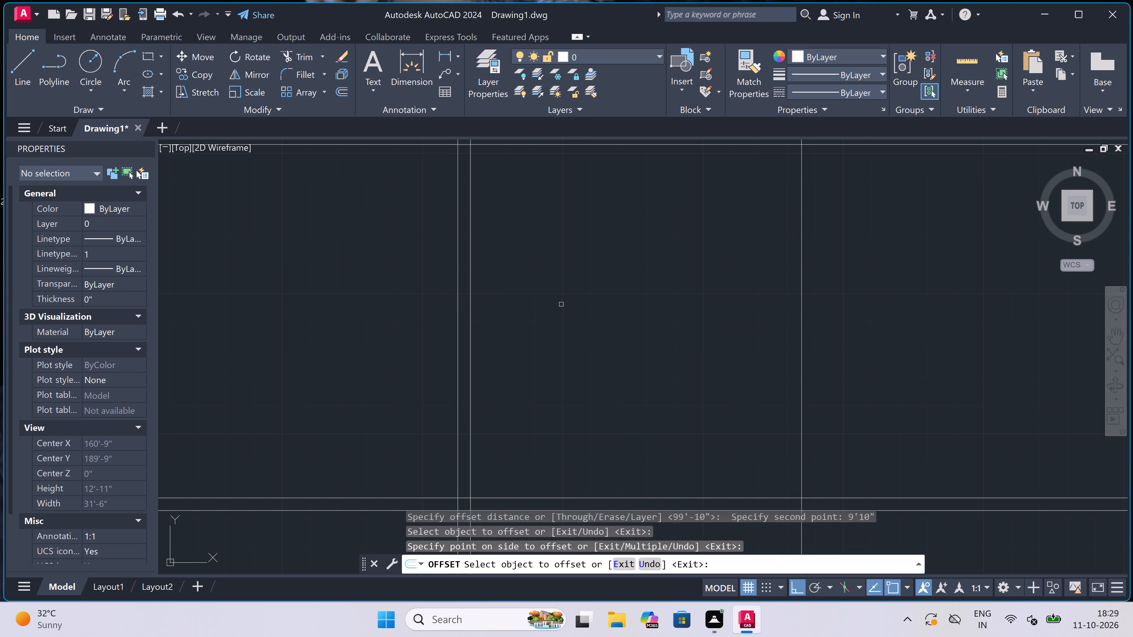
key("Escape")
Offset the vertical line at the third room's right side by 4.5" to the right to form a partition wall.
scroll(548, 312, "down", 3)
scroll(587, 314, "up", 2)
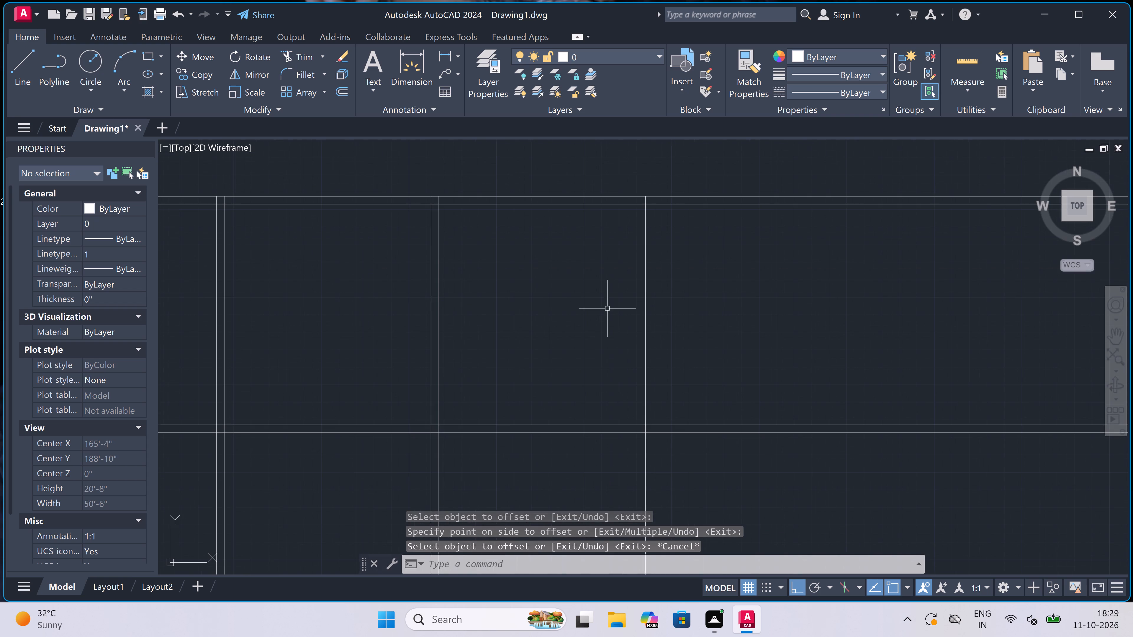
key("space")
left_click_drag(645, 302, 654, 302)
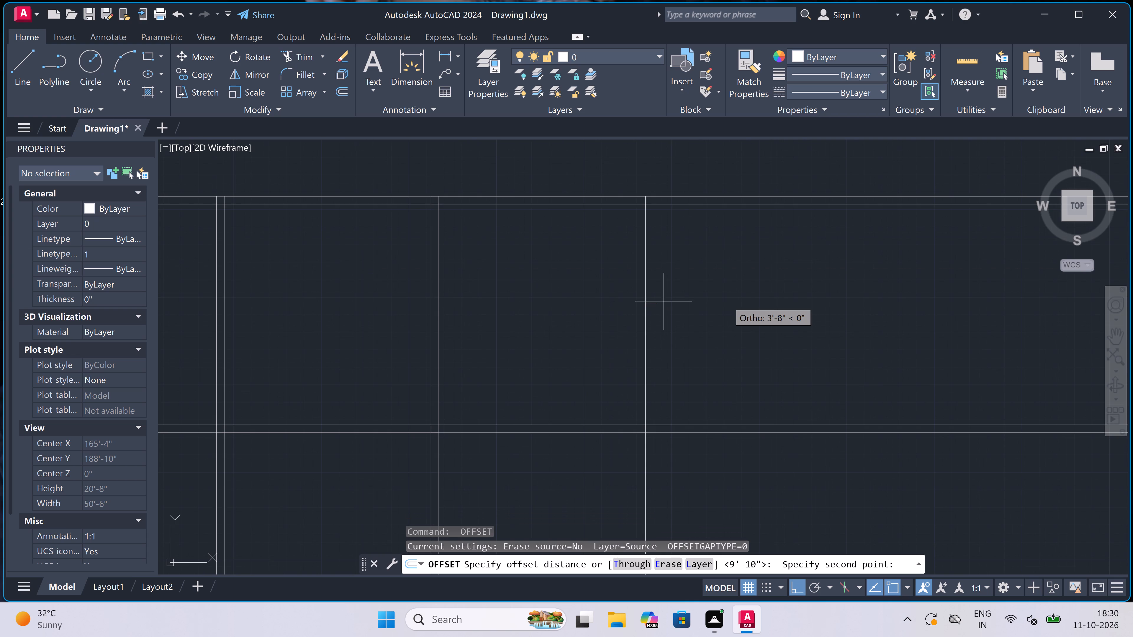
type("4.5\"")
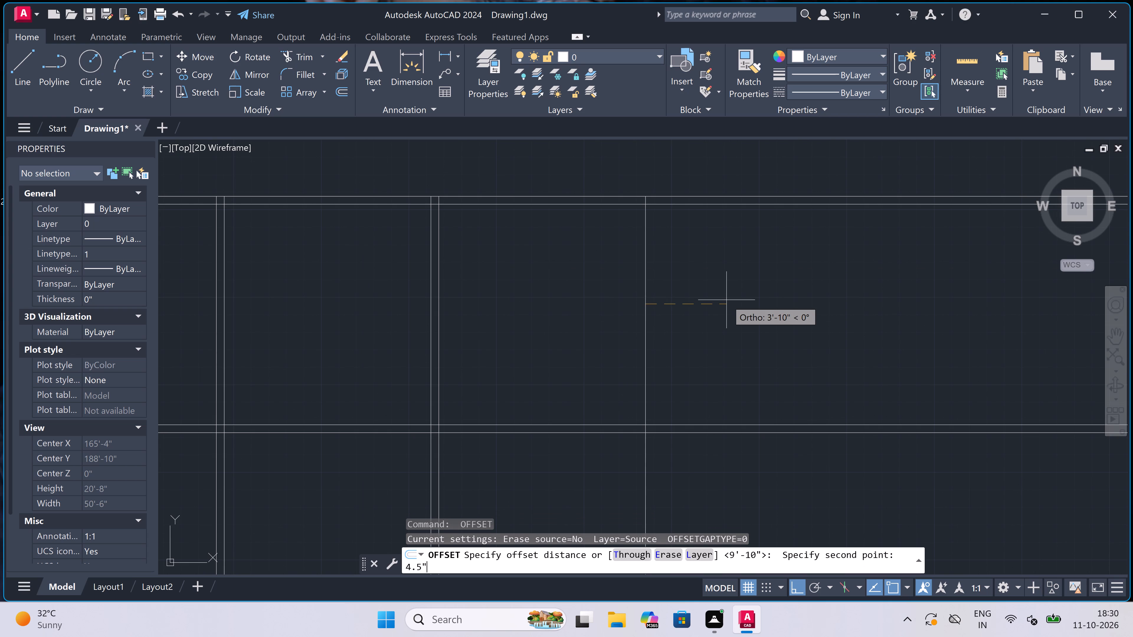
key("space")
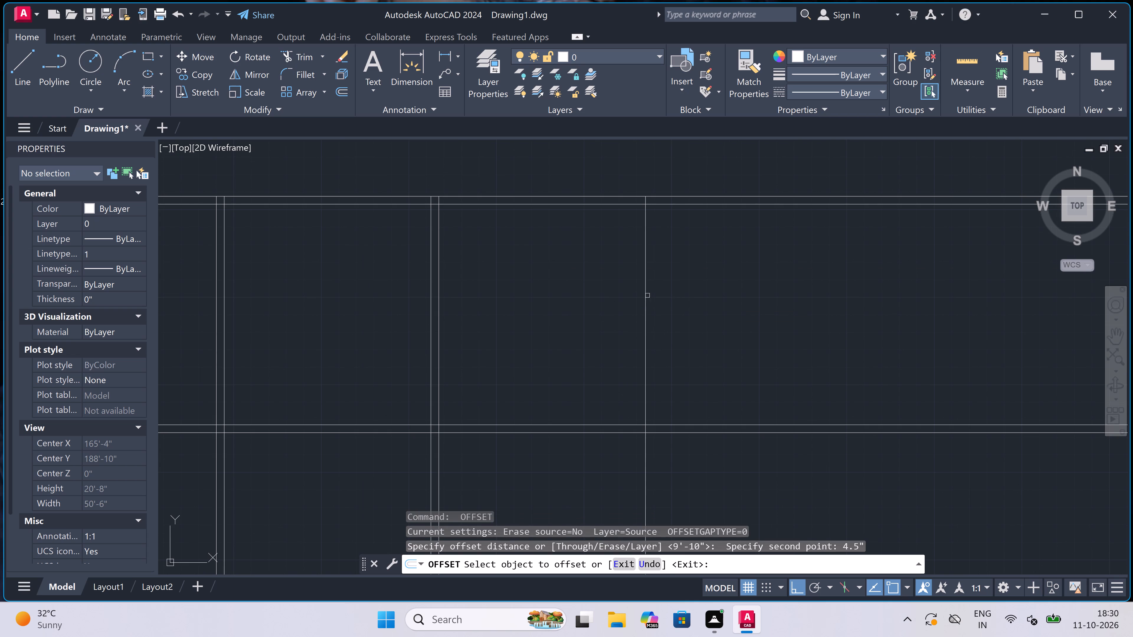
left_click(644, 291)
left_click(678, 294)
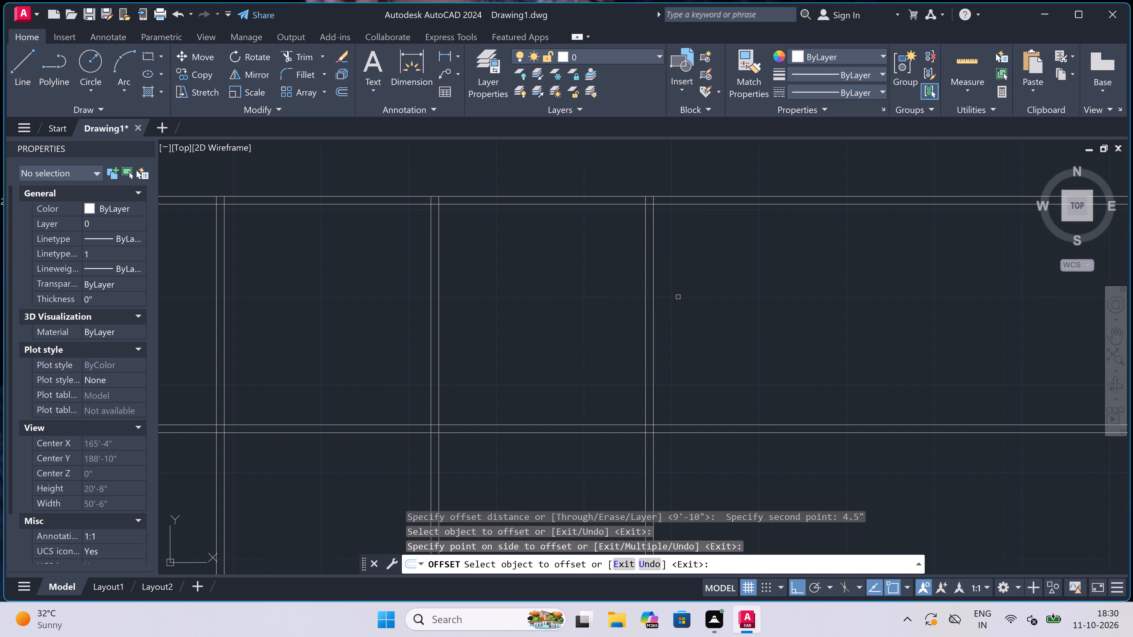
Offset the right line of the third vertical partition wall 8' to the right to mark the fourth room's width.
key("Escape")
scroll(496, 351, "down", 2)
scroll(567, 354, "up", 3)
key("space")
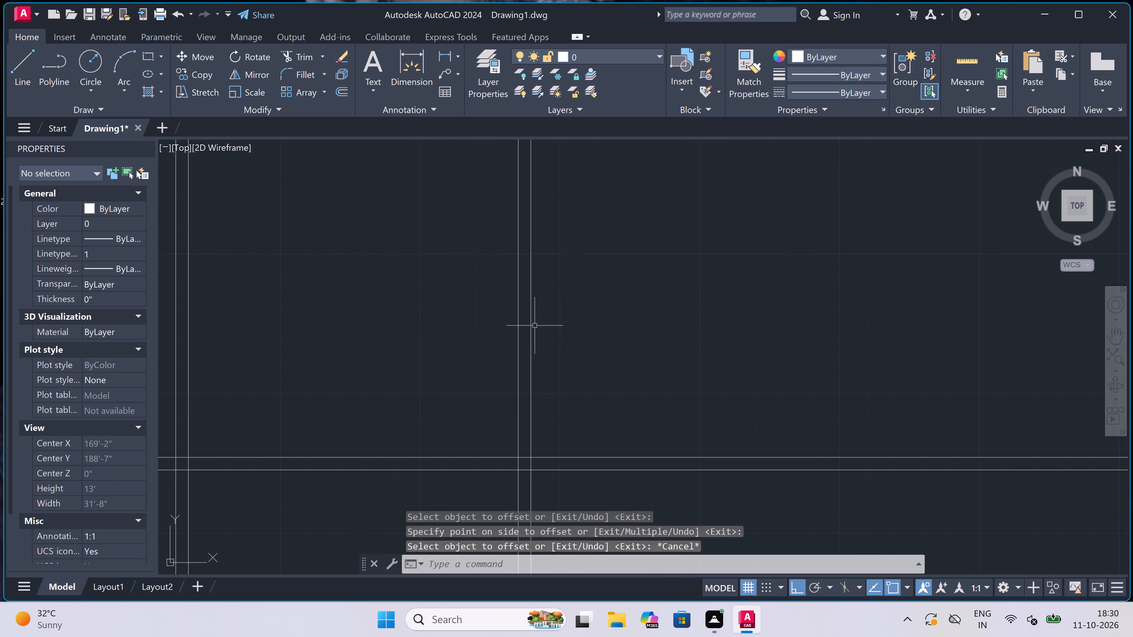
left_click_drag(534, 323, 536, 323)
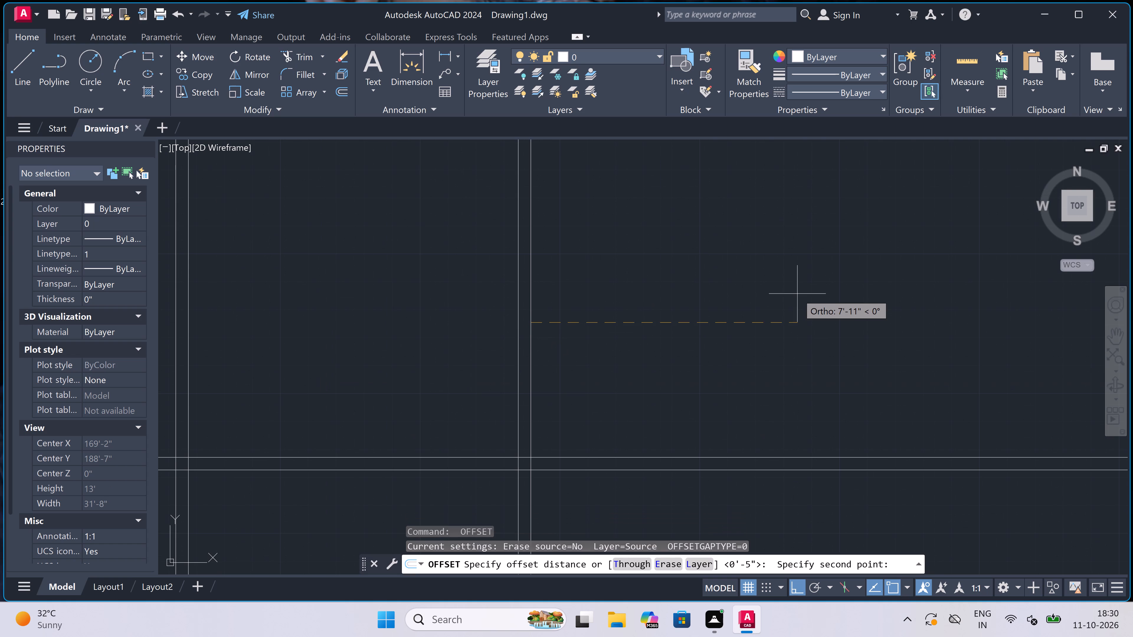
type("8'")
key("space")
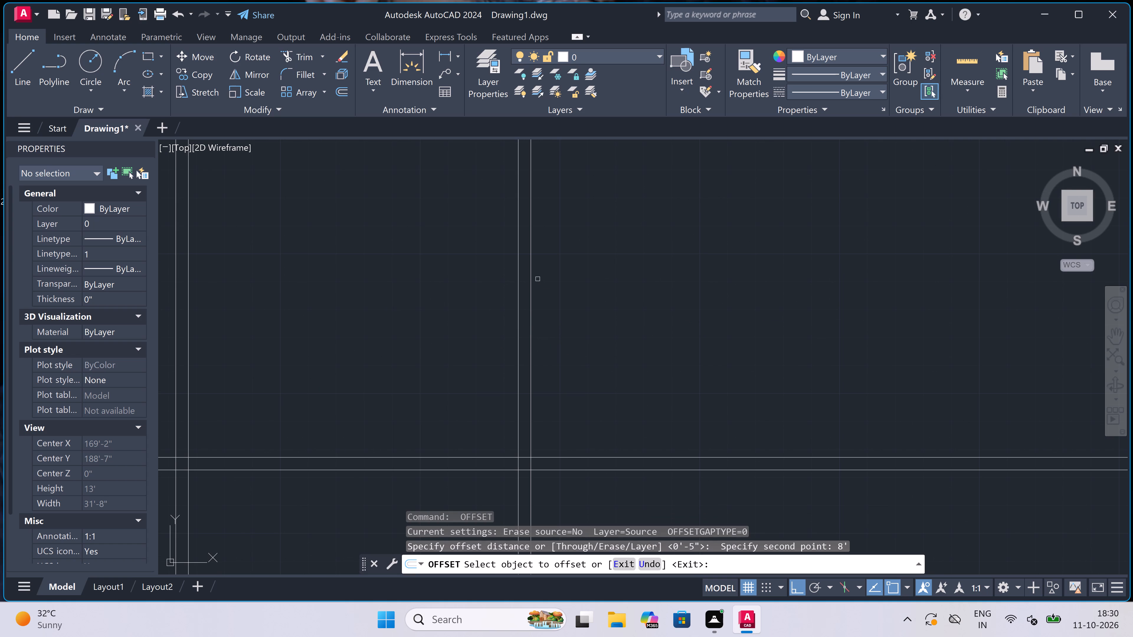
left_click(530, 268)
left_click(625, 270)
scroll(532, 300, "down", 4)
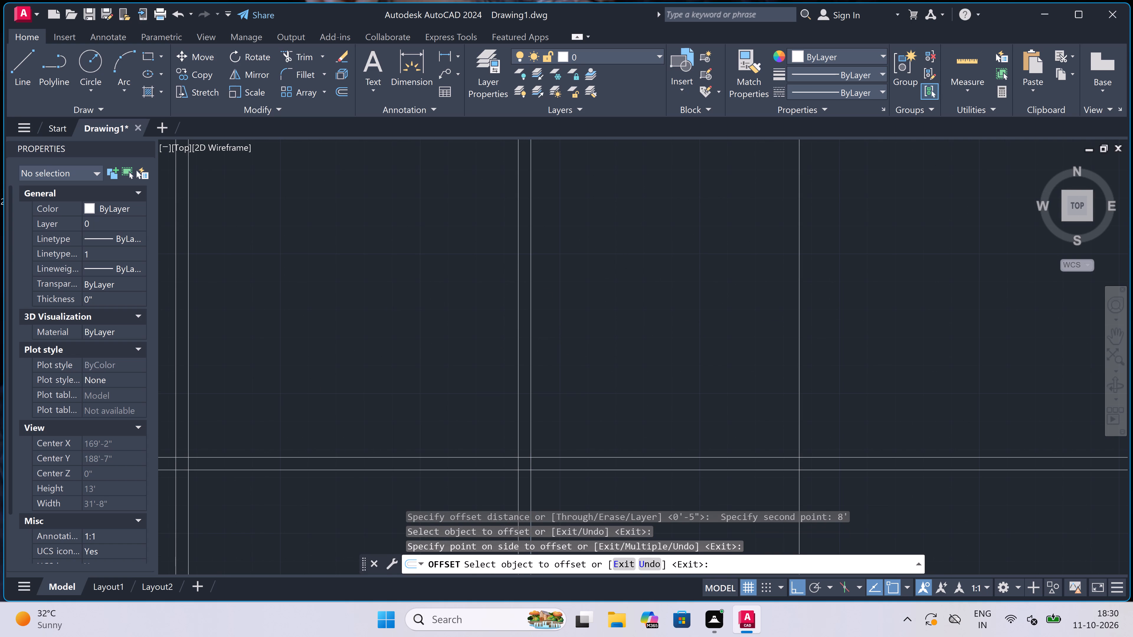
key("Escape")
Delete the stray overlapping vertical lines 99'10" to the right of the second partition wall.
scroll(569, 286, "down", 2)
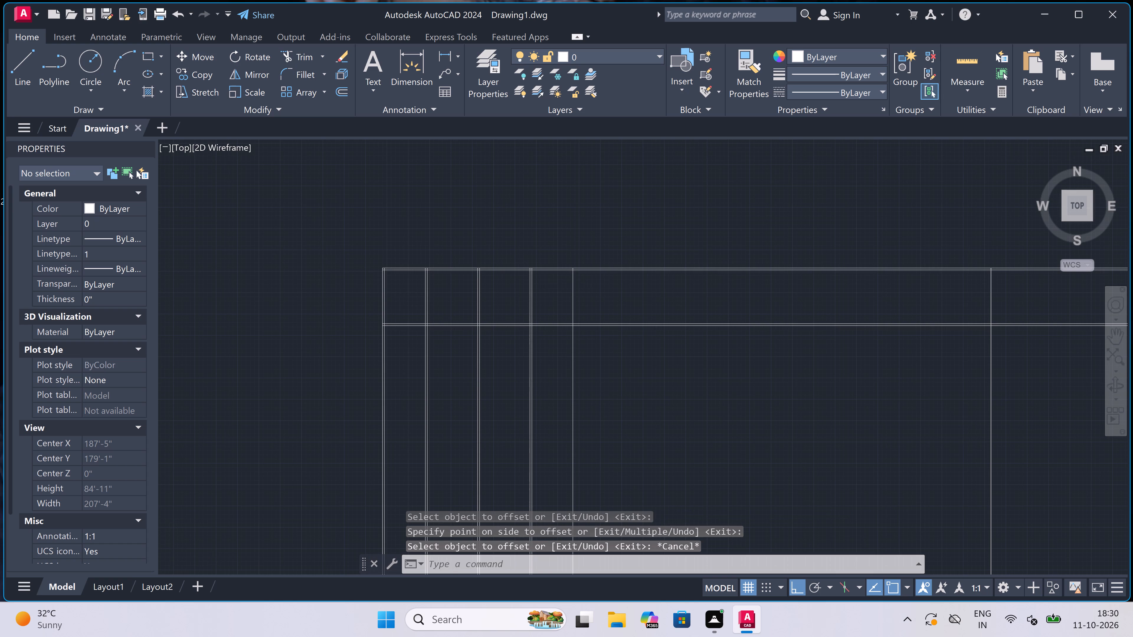
scroll(569, 286, "down", 2)
scroll(667, 338, "up", 3)
left_click(667, 336)
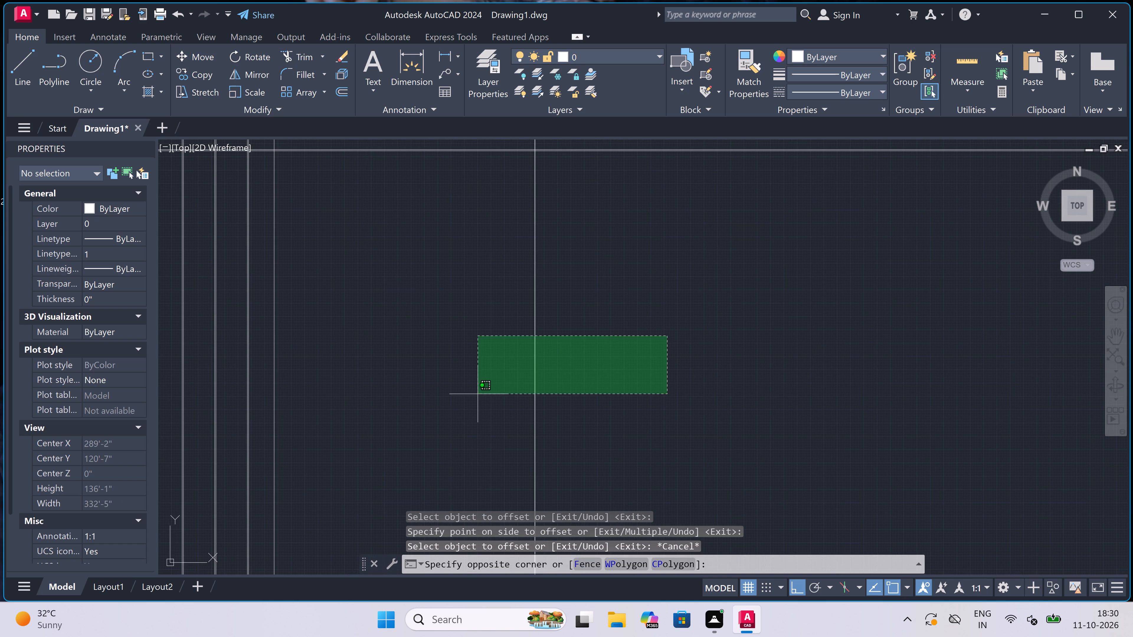
left_click(470, 394)
key("Delete")
scroll(470, 391, "down", 4)
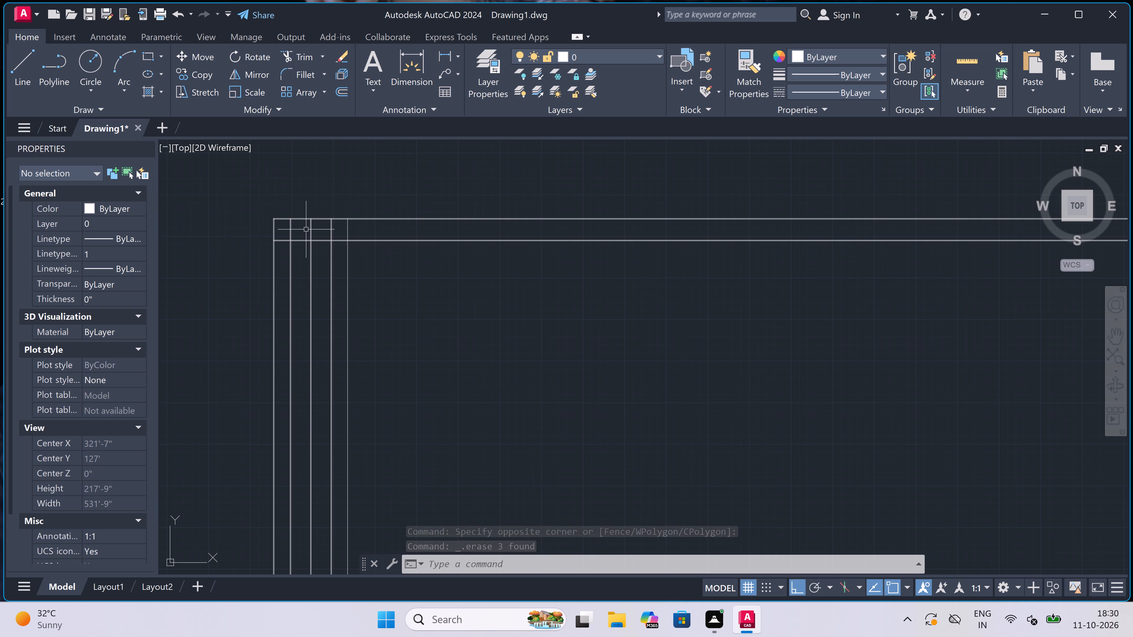
Offset the vertical line at the fourth room's right side by 4.5" to the right to form the end wall.
scroll(317, 219, "up", 3)
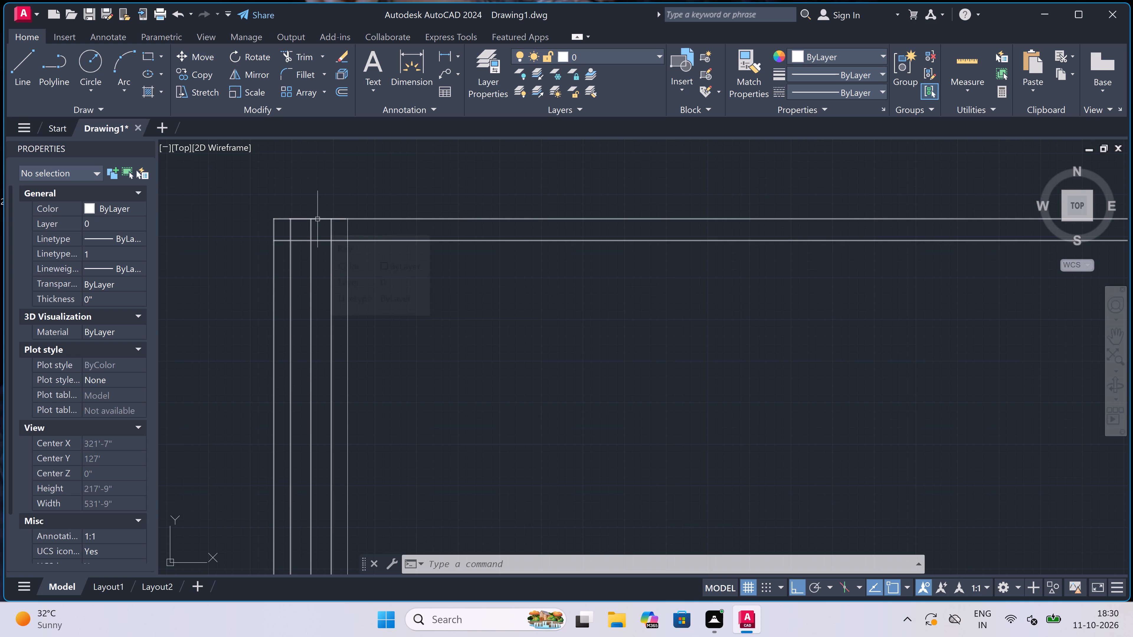
scroll(417, 234, "down", 2)
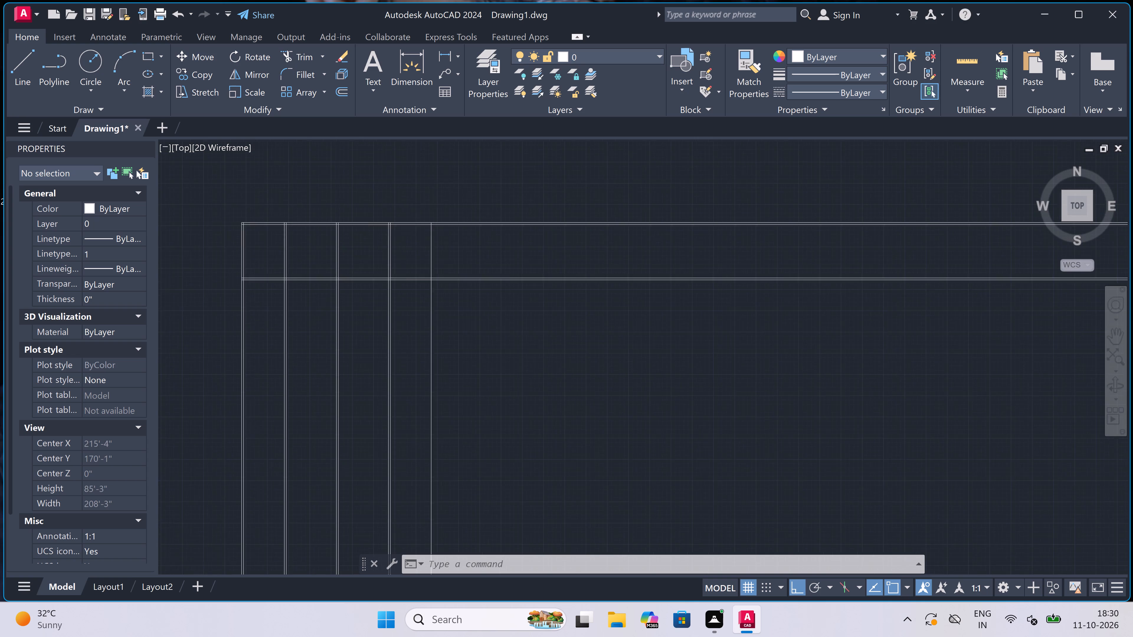
scroll(334, 227, "up", 3)
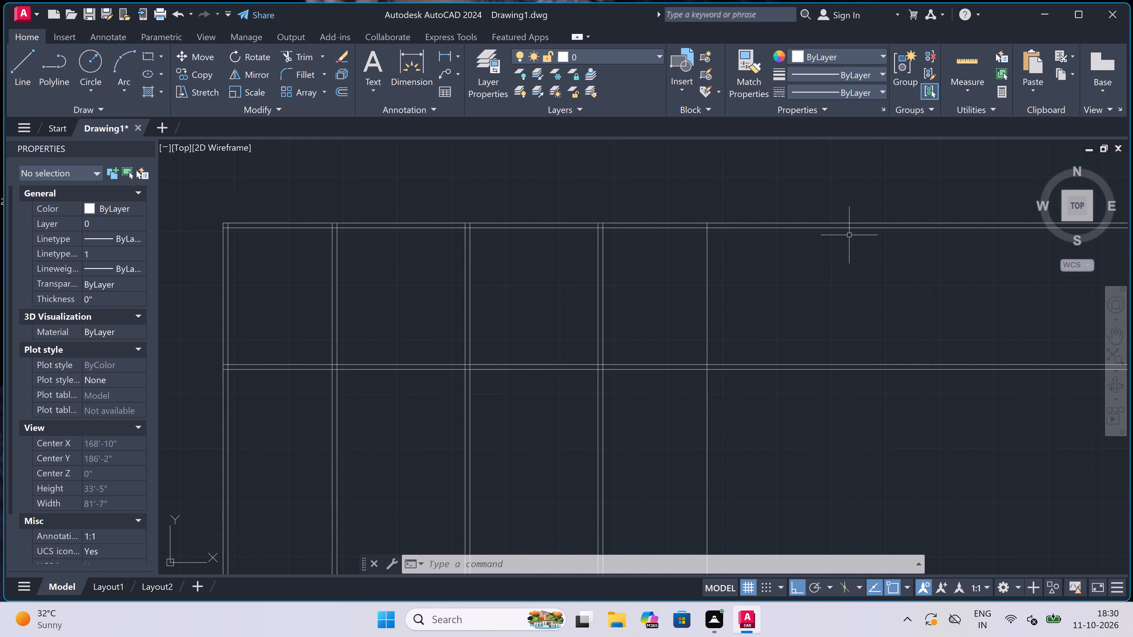
scroll(778, 245, "up", 2)
type("o")
key("space")
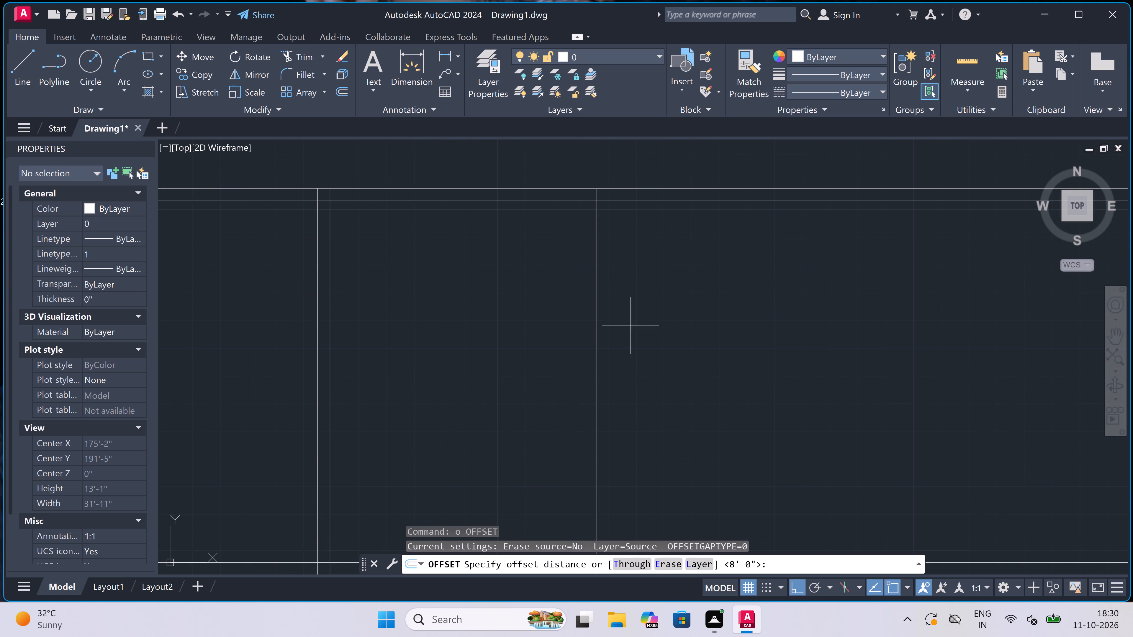
left_click_drag(599, 323, 602, 323)
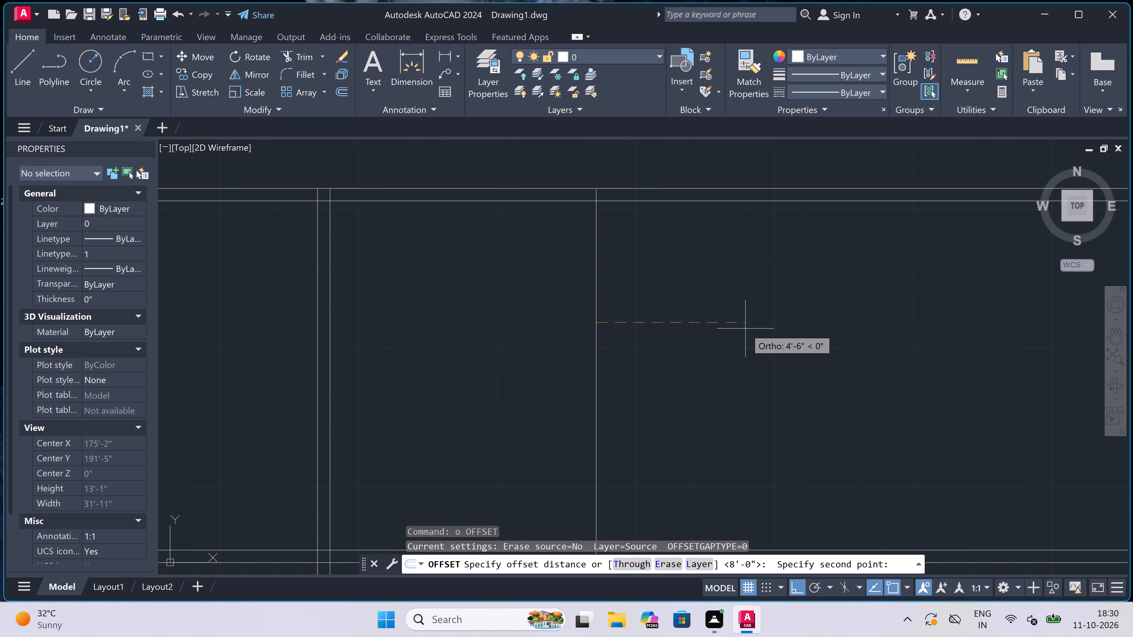
type("4.5\"")
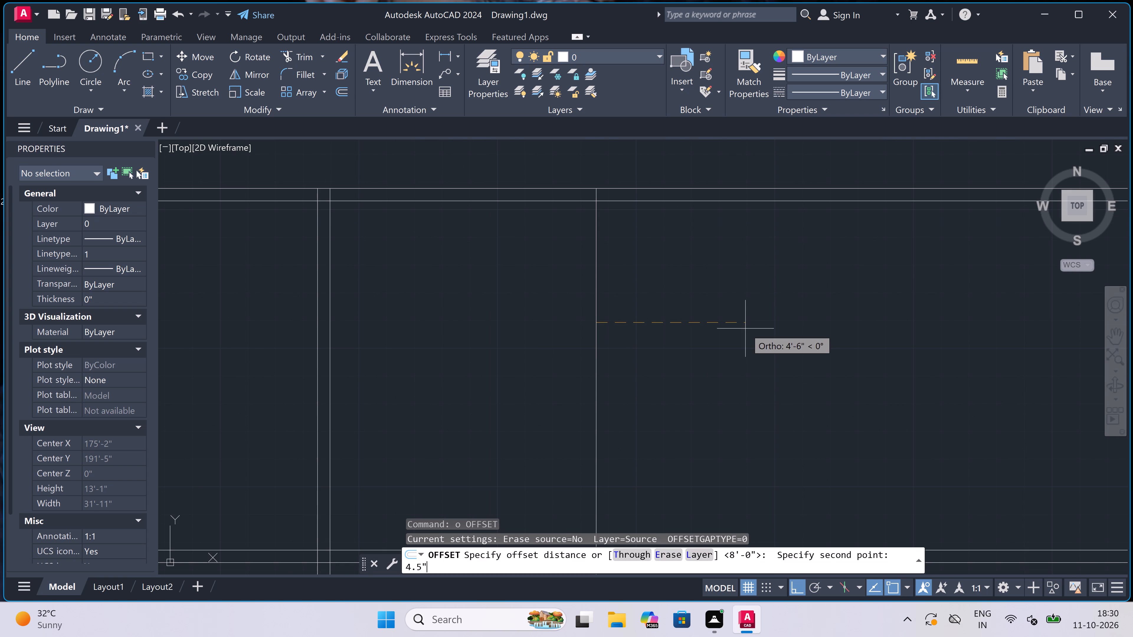
key("space")
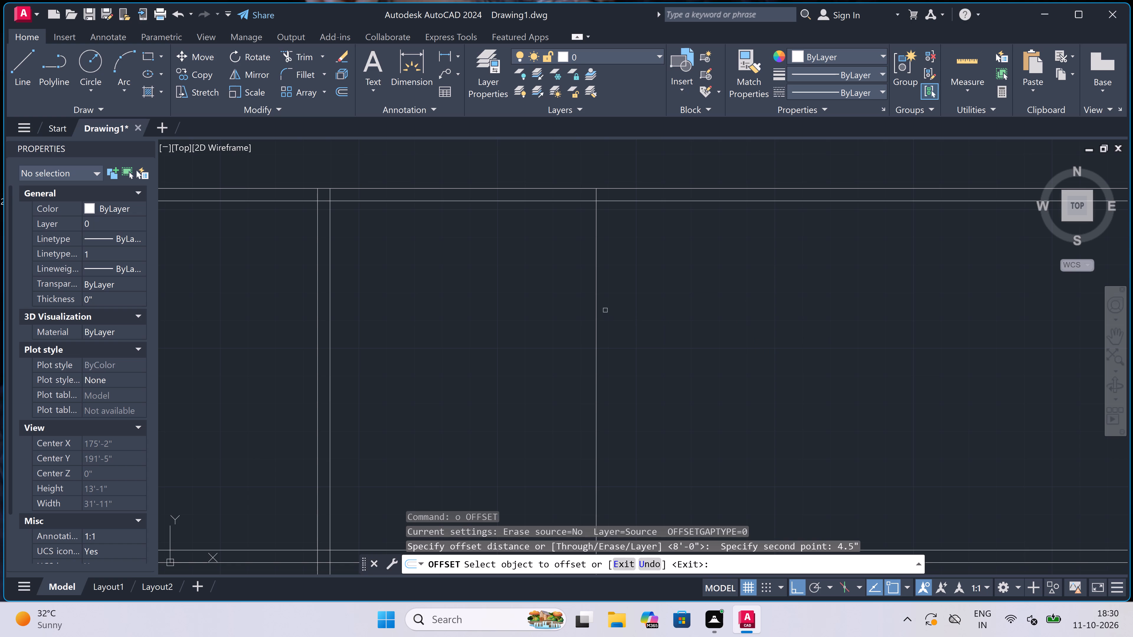
left_click(596, 302)
left_click(636, 302)
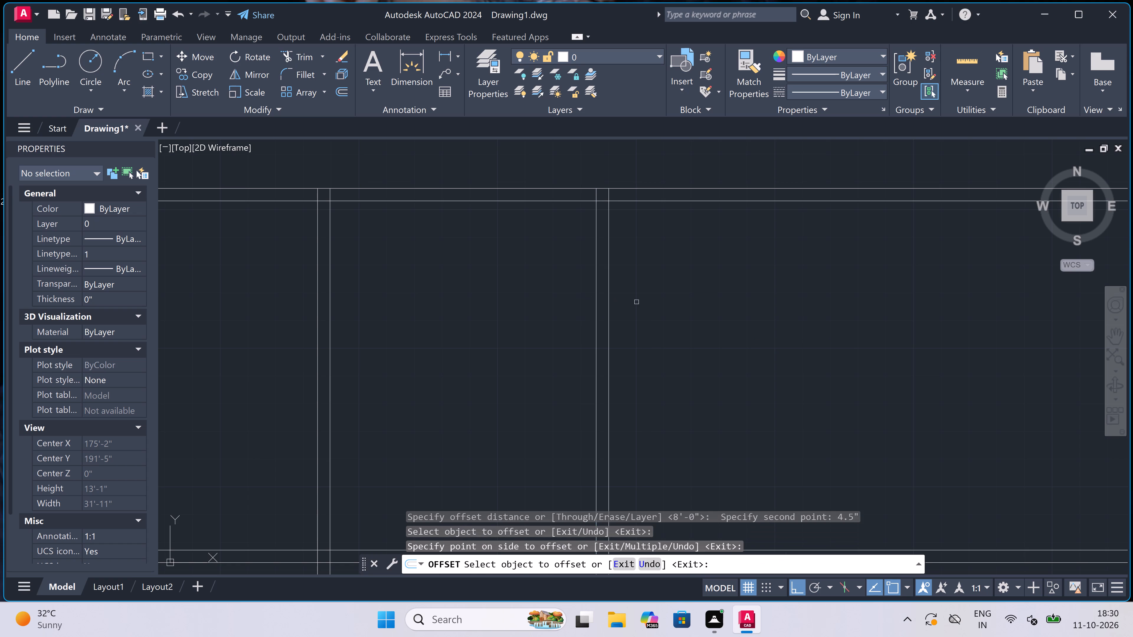
key("Escape")
Trim off the horizontal wall lines that extend beyond the right end wall, using a fence across them.
scroll(633, 302, "down", 3)
key("t")
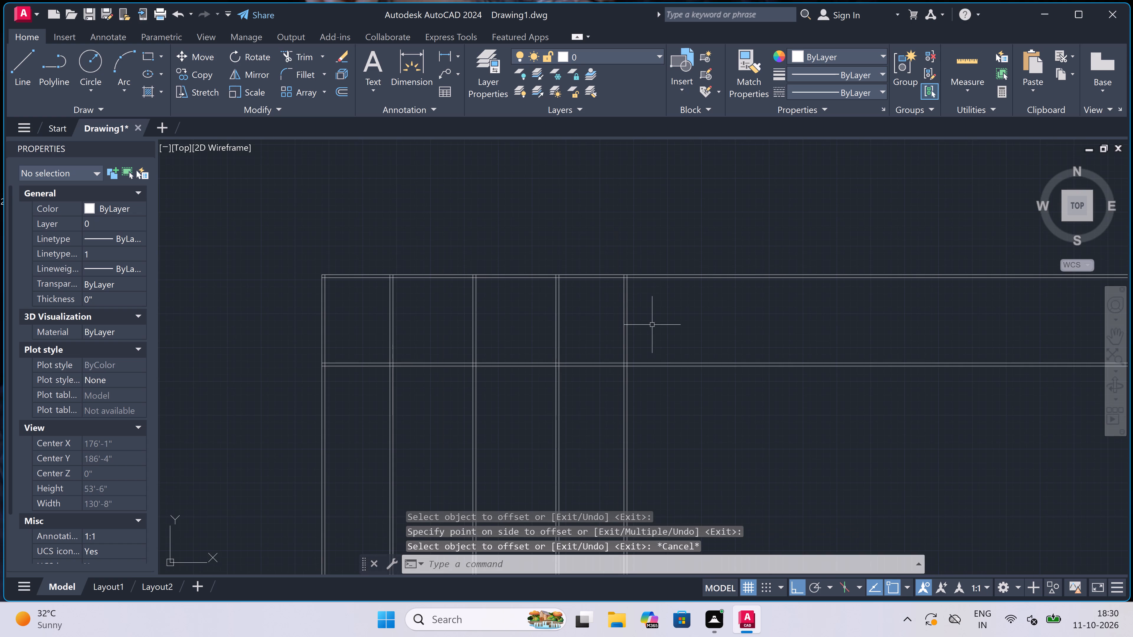
key("r")
key("space")
left_click(674, 223)
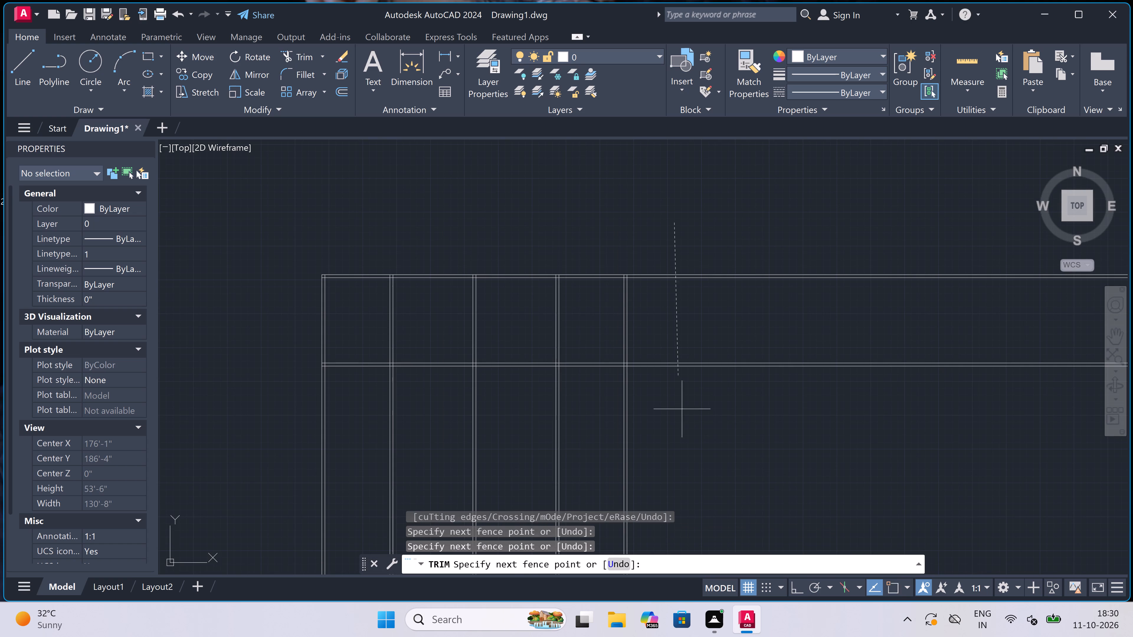
left_click(684, 423)
scroll(622, 283, "up", 3)
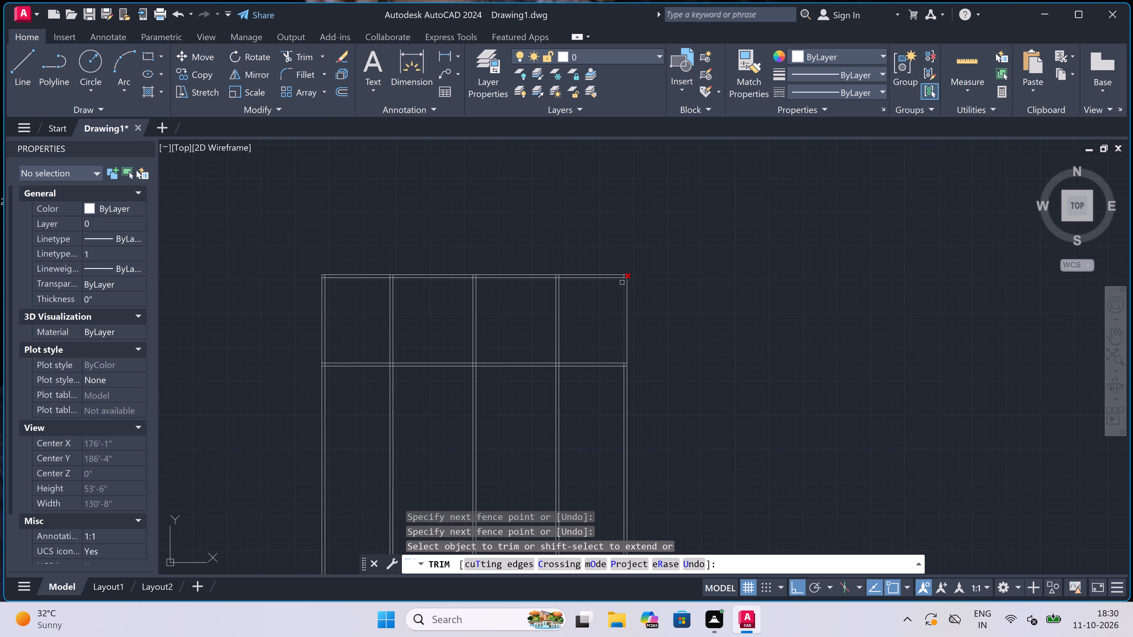
Trim the overlapping inner wall lines at the top right corner of the plan.
scroll(633, 264, "up", 3)
left_click(610, 224)
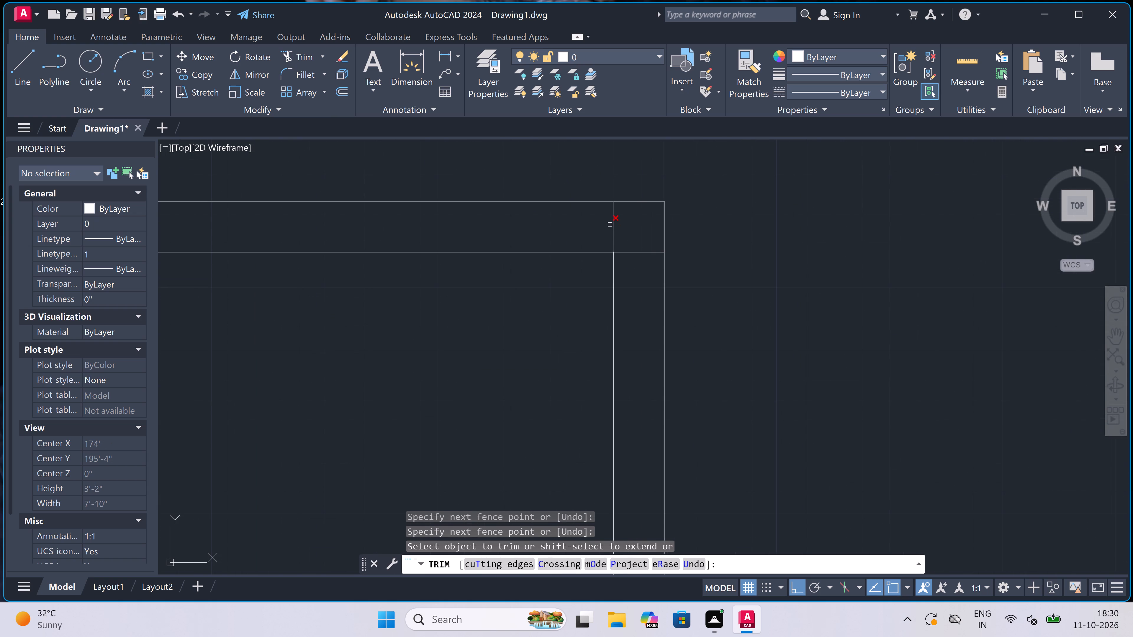
left_click(651, 255)
scroll(651, 253, "down", 5)
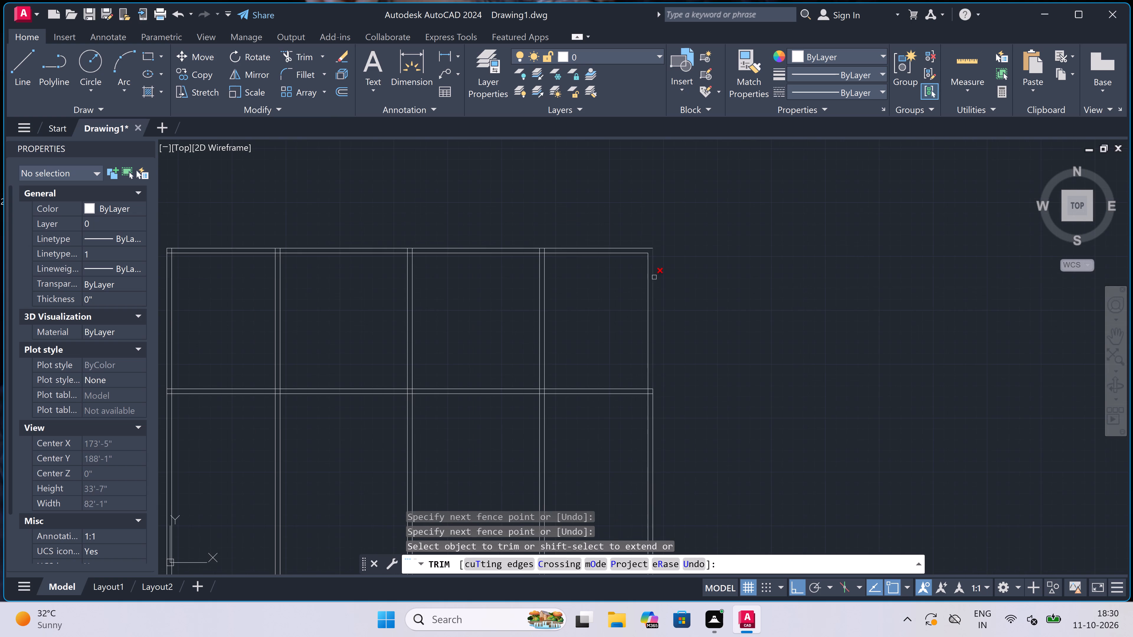
Trim the lines crossing where the horizontal partition wall meets the right end wall to open the junction.
scroll(656, 395, "up", 4)
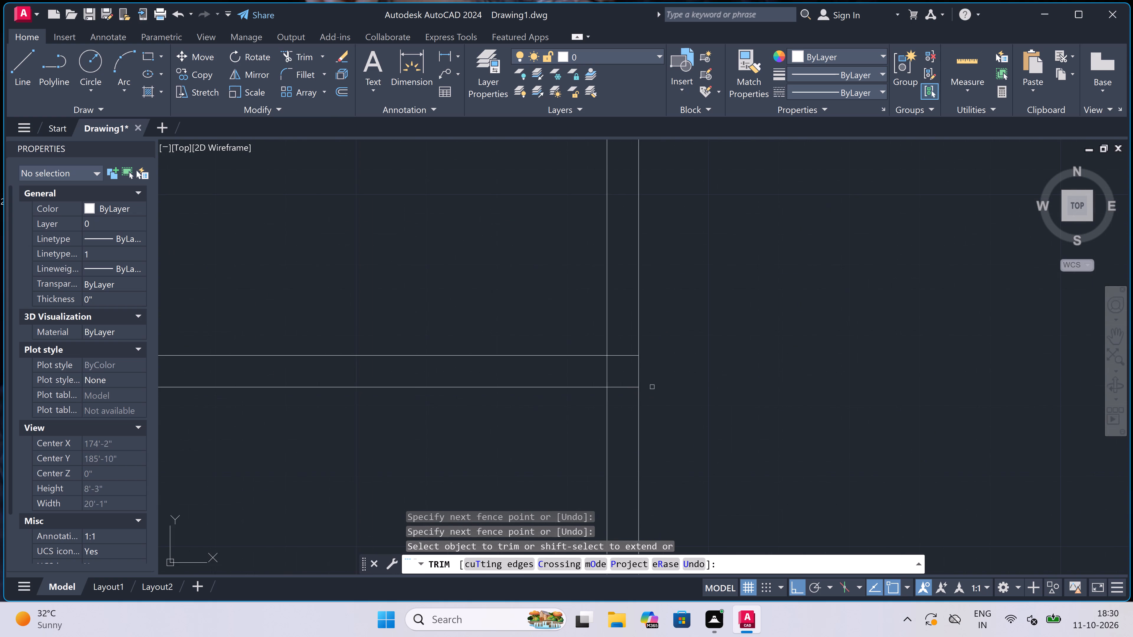
scroll(634, 390, "up", 2)
left_click(609, 414)
left_click(604, 258)
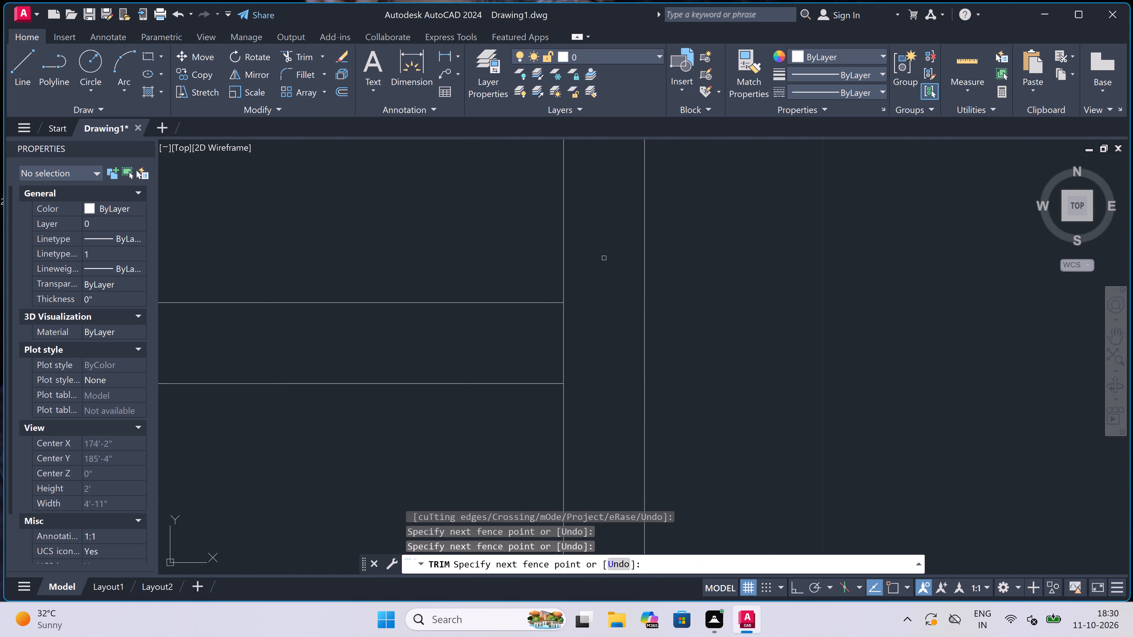
left_click(600, 322)
left_click(519, 341)
Trim the overlapping lines where the third vertical partition crosses the horizontal partition, opening the junction toward the upper rooms.
scroll(595, 331, "down", 3)
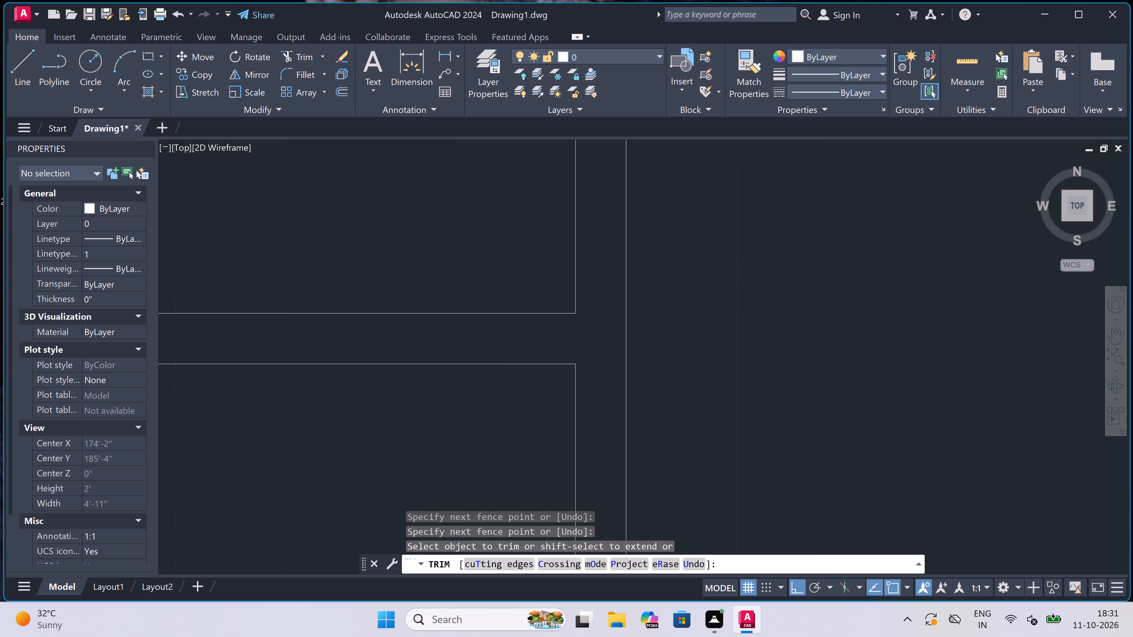
scroll(595, 331, "down", 5)
scroll(533, 333, "up", 4)
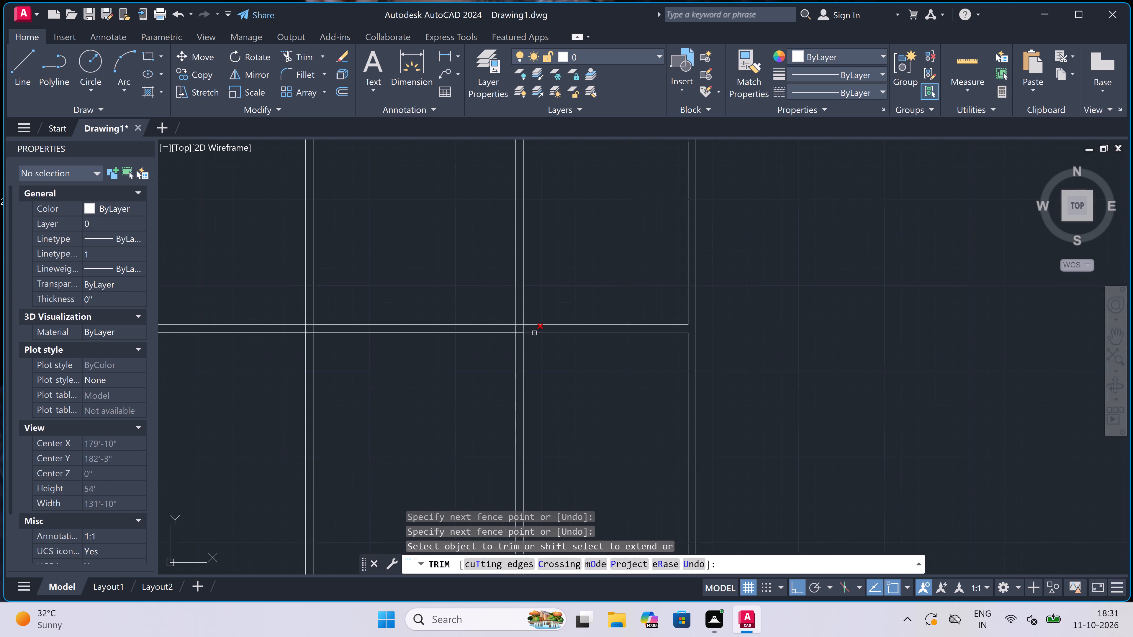
scroll(508, 317, "up", 3)
left_click(508, 317)
left_click(381, 325)
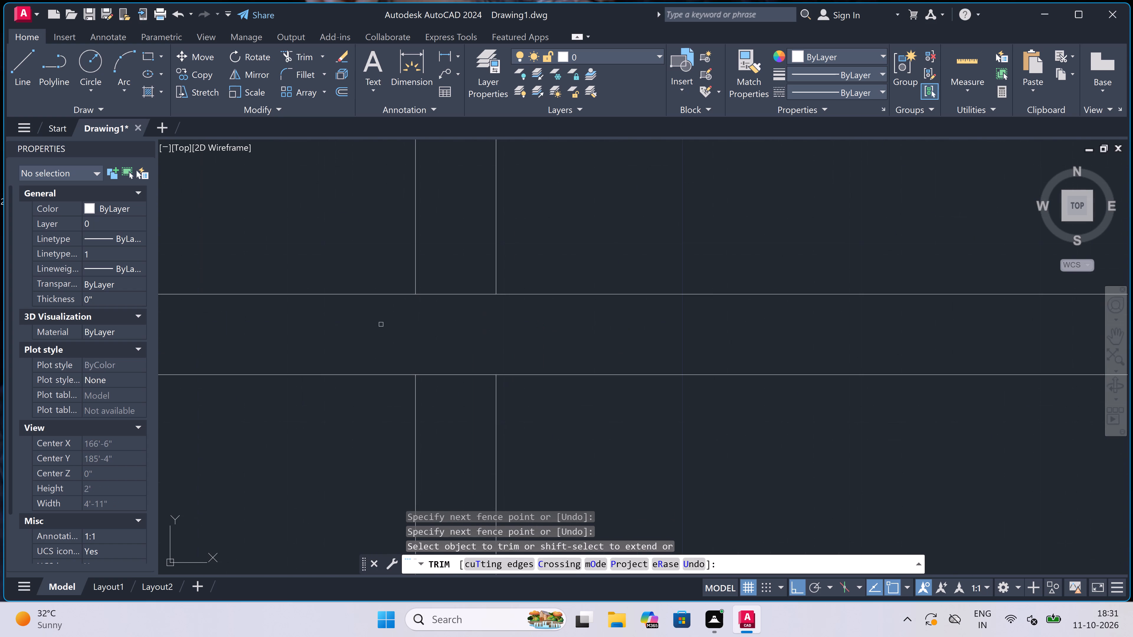
left_click(453, 247)
left_click(456, 324)
Trim the overlapping lines where the third vertical partition wall meets the top outer wall.
scroll(456, 324, "down", 5)
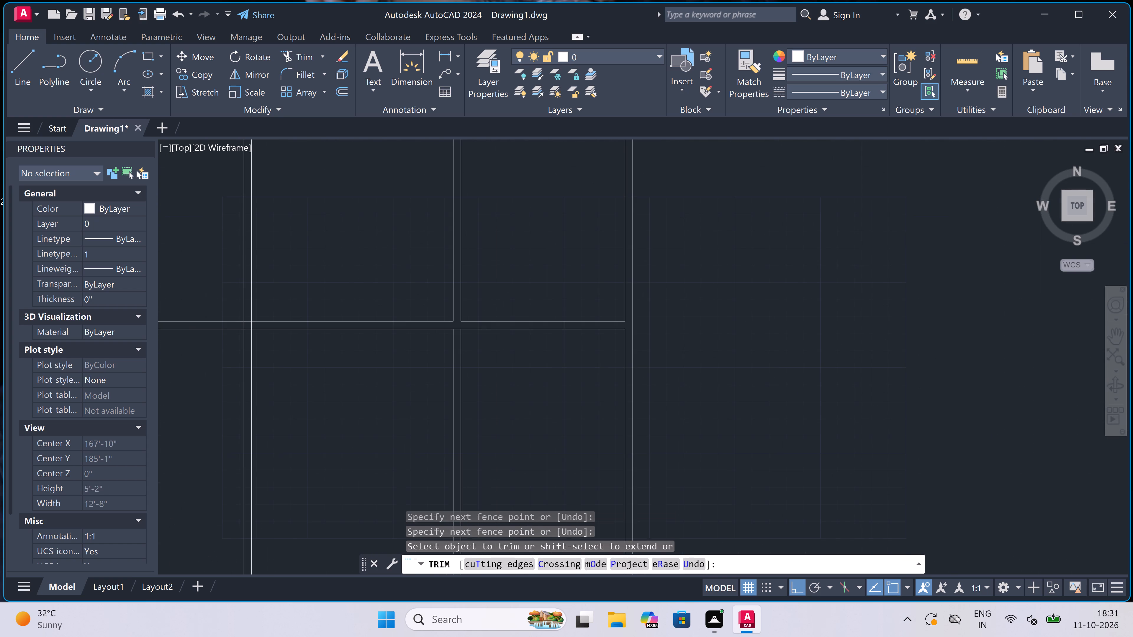
scroll(457, 323, "down", 2)
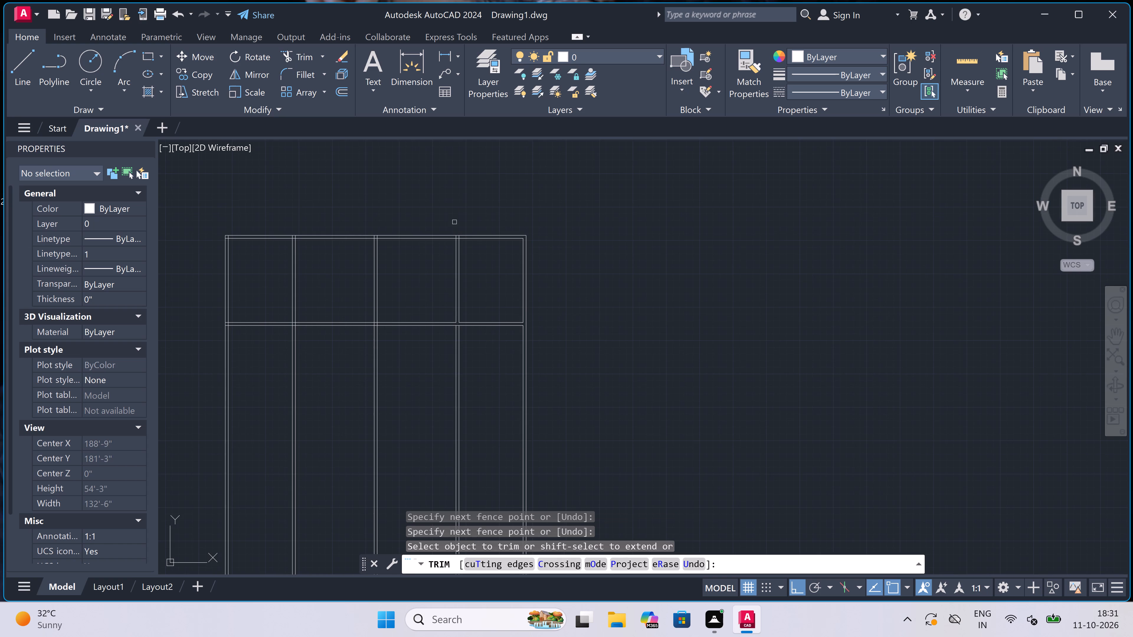
scroll(456, 236, "up", 7)
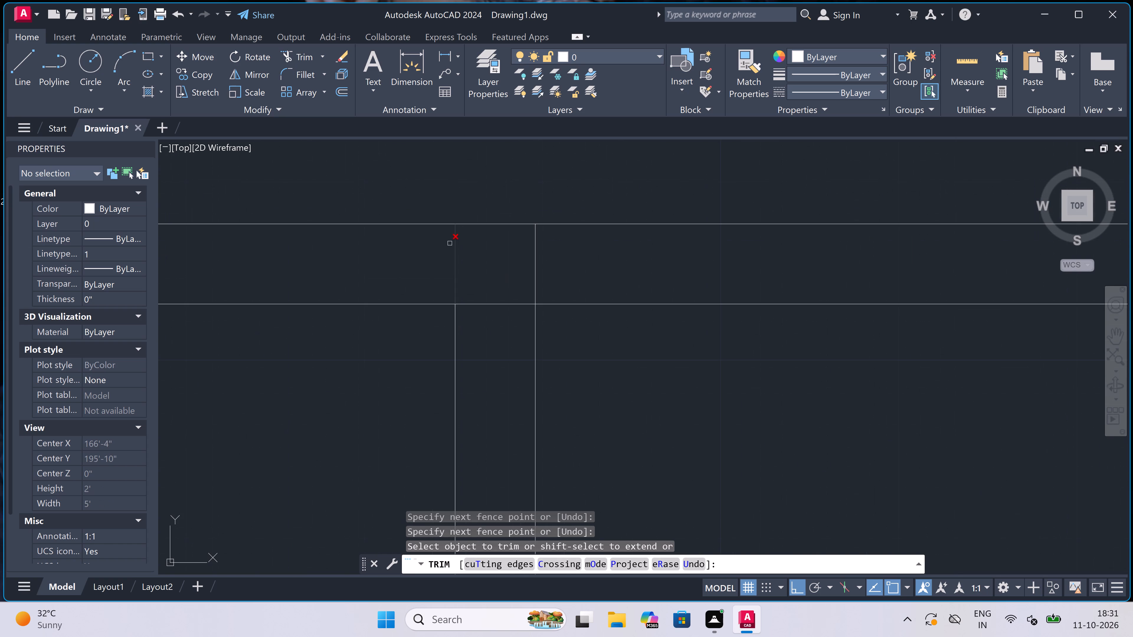
left_click(428, 257)
left_click(580, 257)
left_click(505, 270)
left_click(504, 323)
Trim the overlapping lines where the second vertical partition wall meets the top outer wall.
scroll(507, 305, "down", 7)
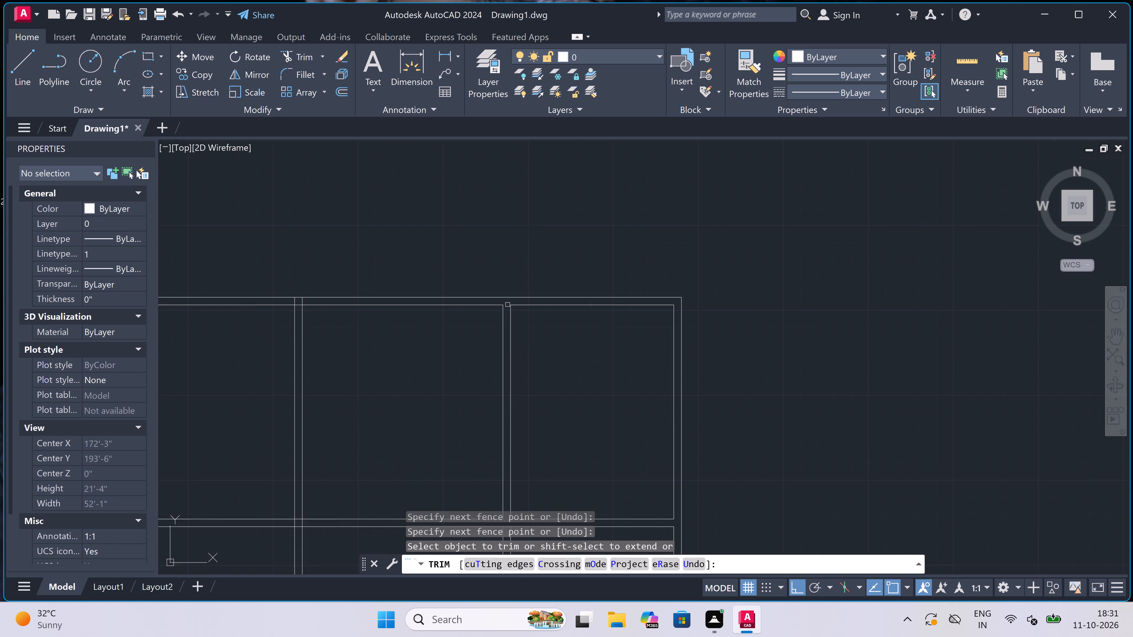
scroll(507, 305, "down", 1)
scroll(452, 307, "up", 4)
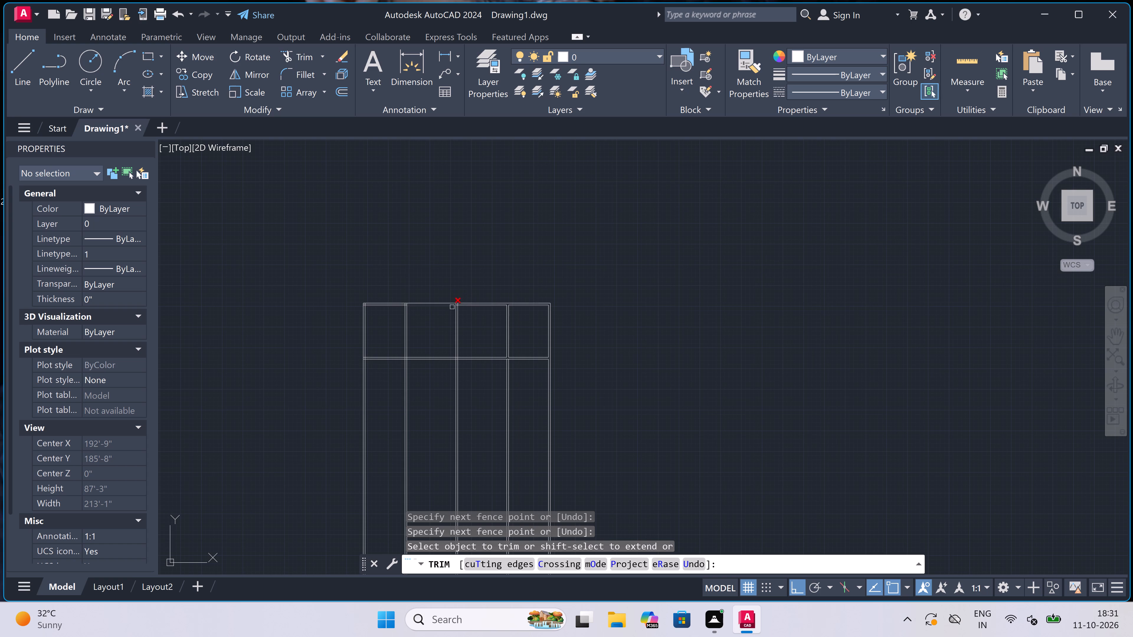
scroll(480, 295, "up", 3)
scroll(465, 260, "up", 2)
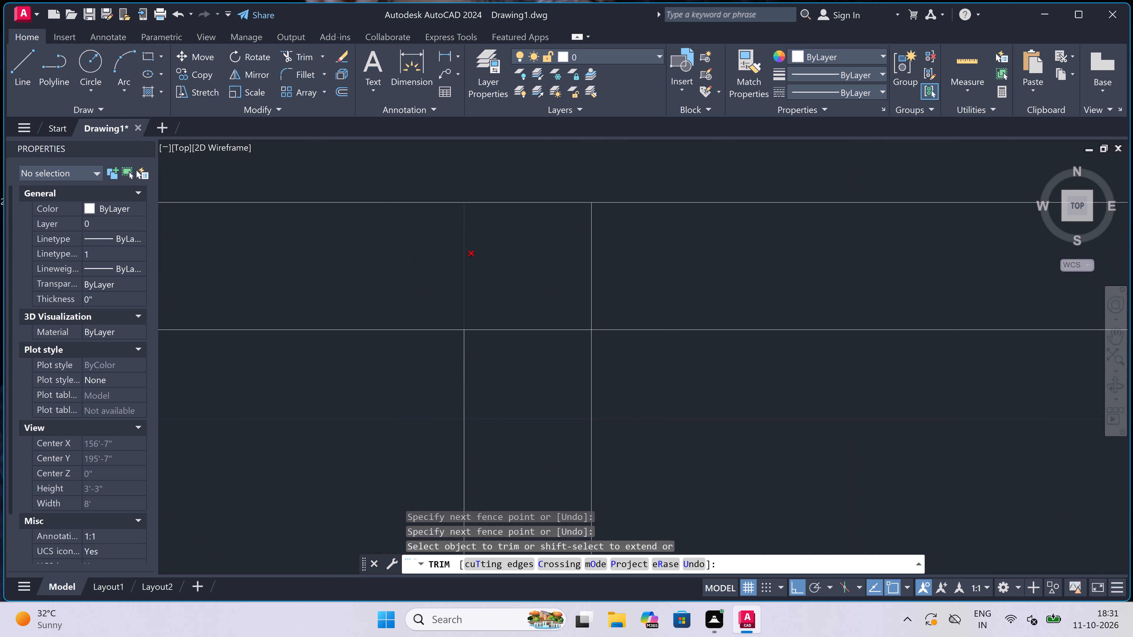
left_click(449, 249)
left_click(549, 355)
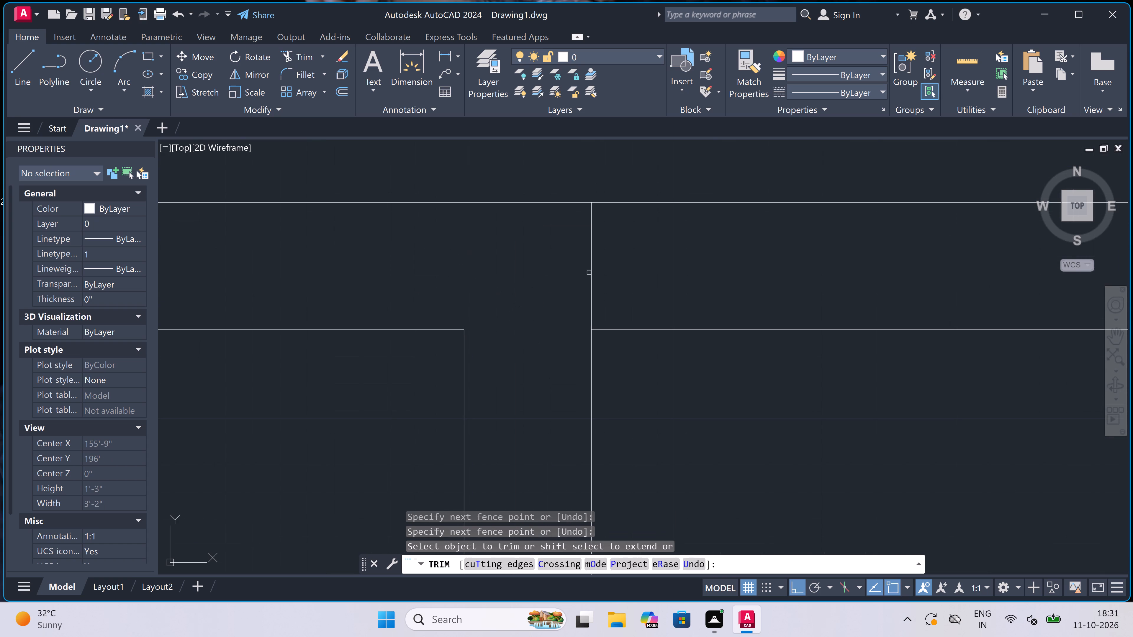
left_click(603, 252)
left_click(561, 309)
Trim the overlapping lines where the second vertical partition crosses the horizontal partition, opening the junction toward the upper rooms.
scroll(557, 278, "down", 4)
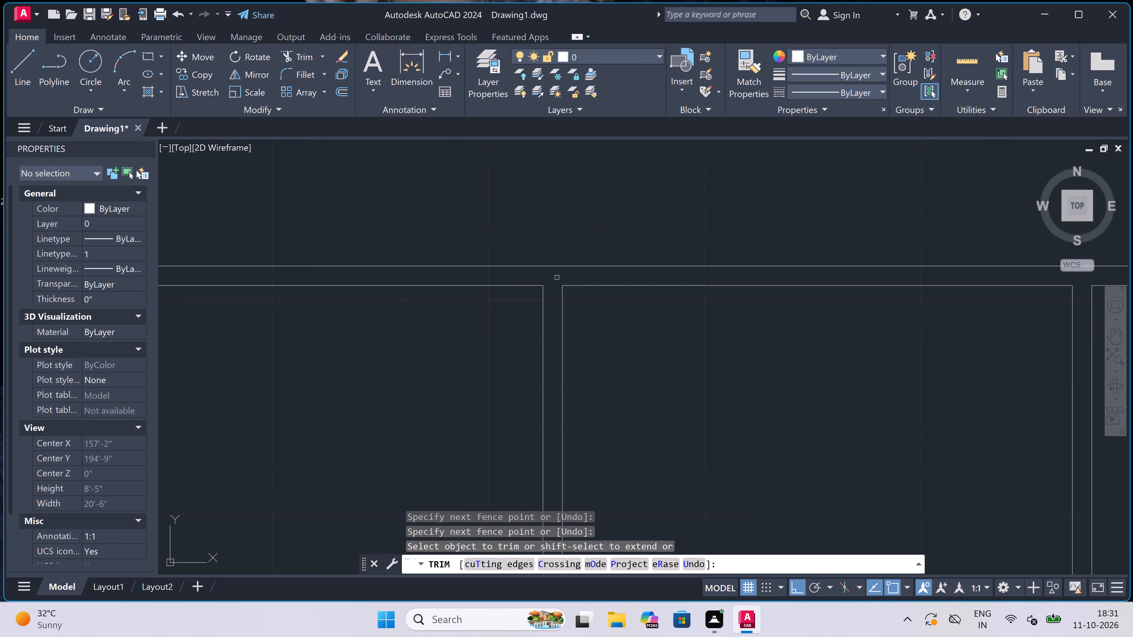
scroll(557, 278, "down", 3)
scroll(561, 418, "up", 4)
scroll(548, 396, "up", 2)
left_click(548, 394)
left_click(380, 399)
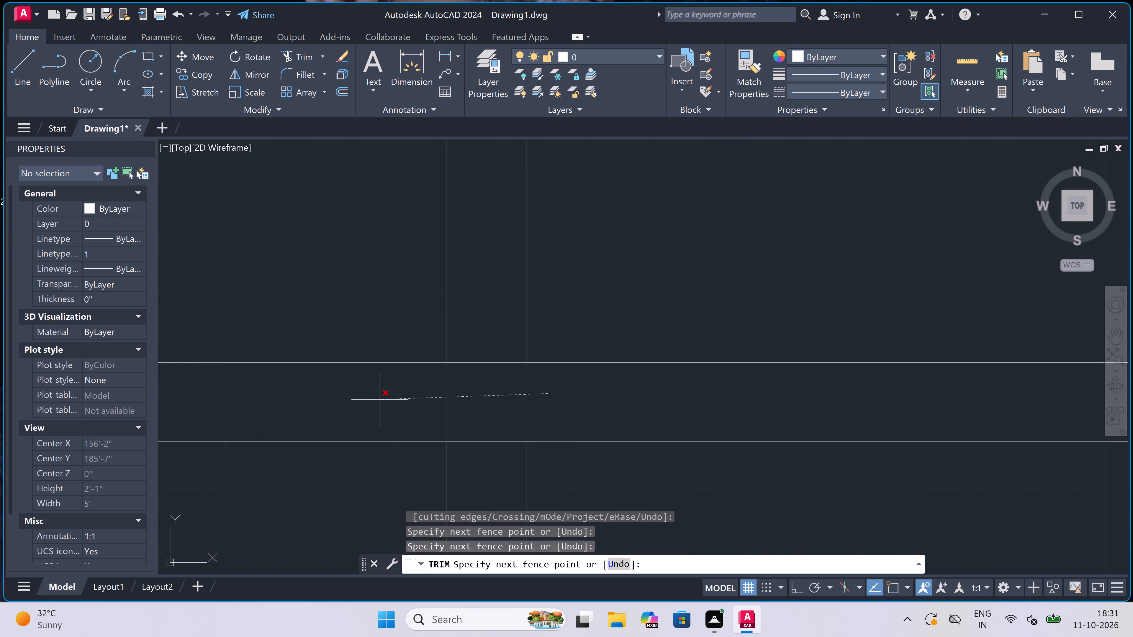
left_click(511, 311)
left_click(492, 393)
Trim the overlapping lines where the horizontal partition wall meets the left outer wall to open the junction.
scroll(496, 378, "down", 5)
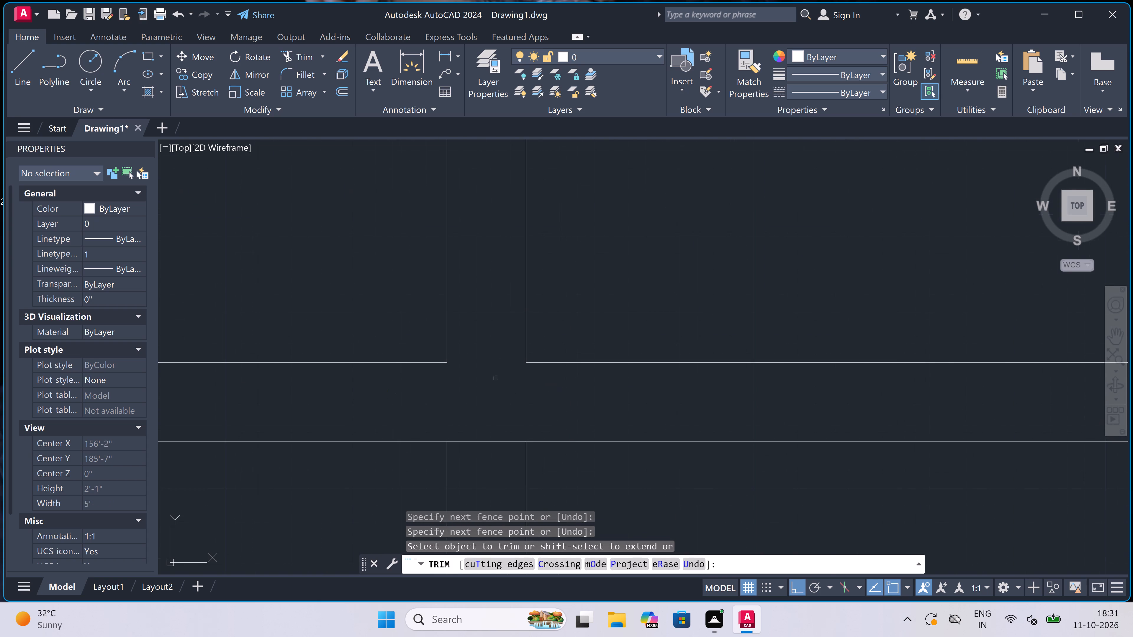
scroll(496, 378, "down", 2)
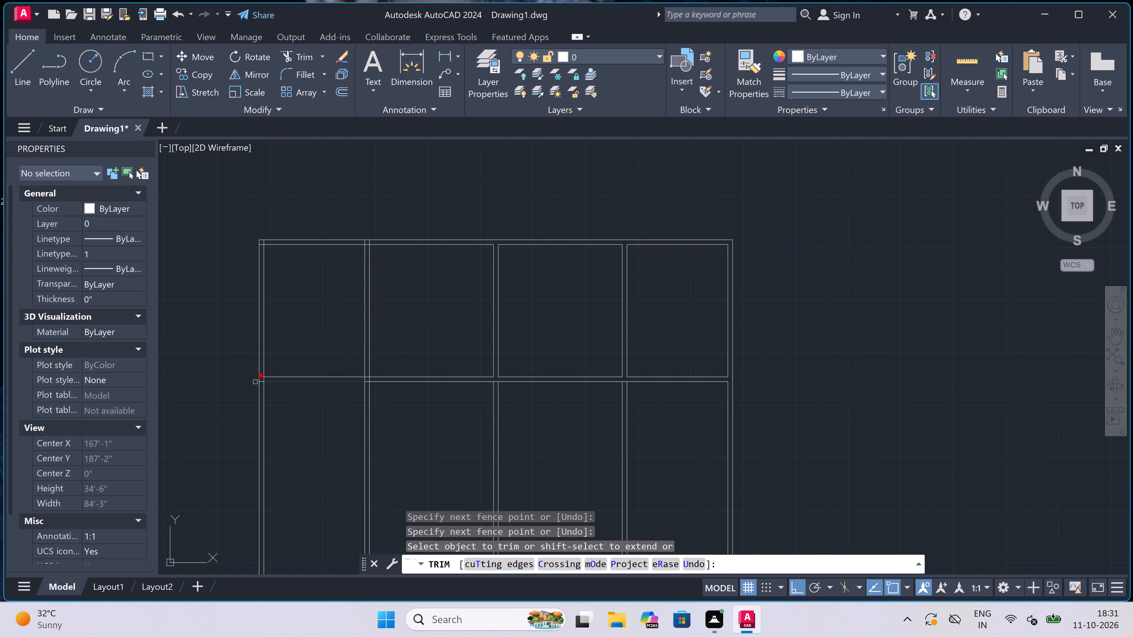
scroll(239, 380, "up", 4)
scroll(384, 393, "up", 1)
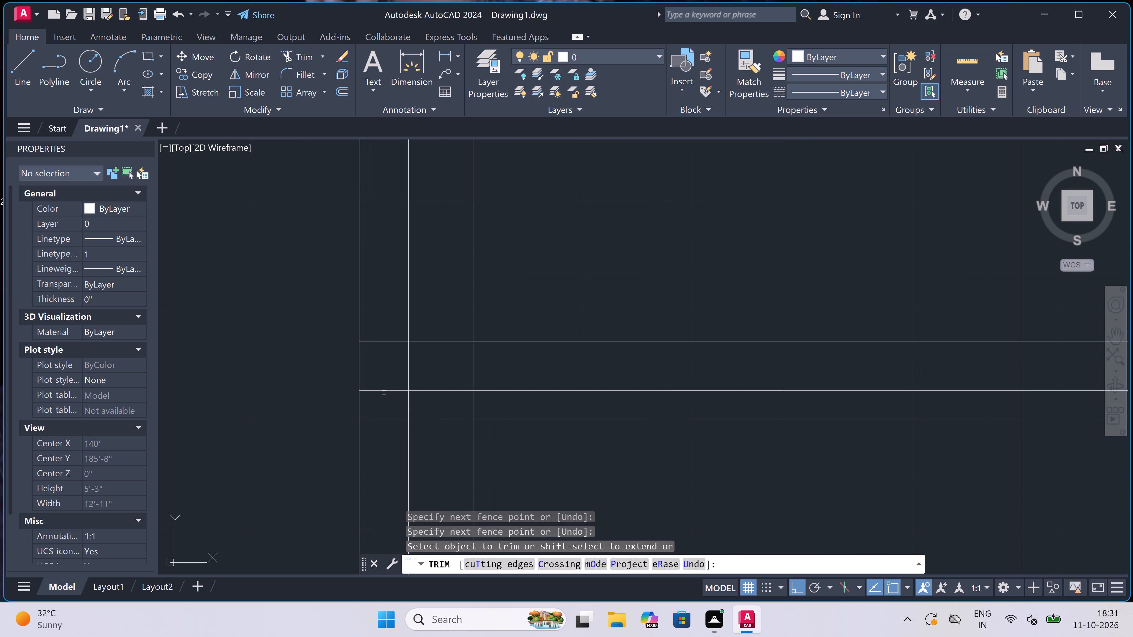
left_click(387, 409)
left_click(388, 323)
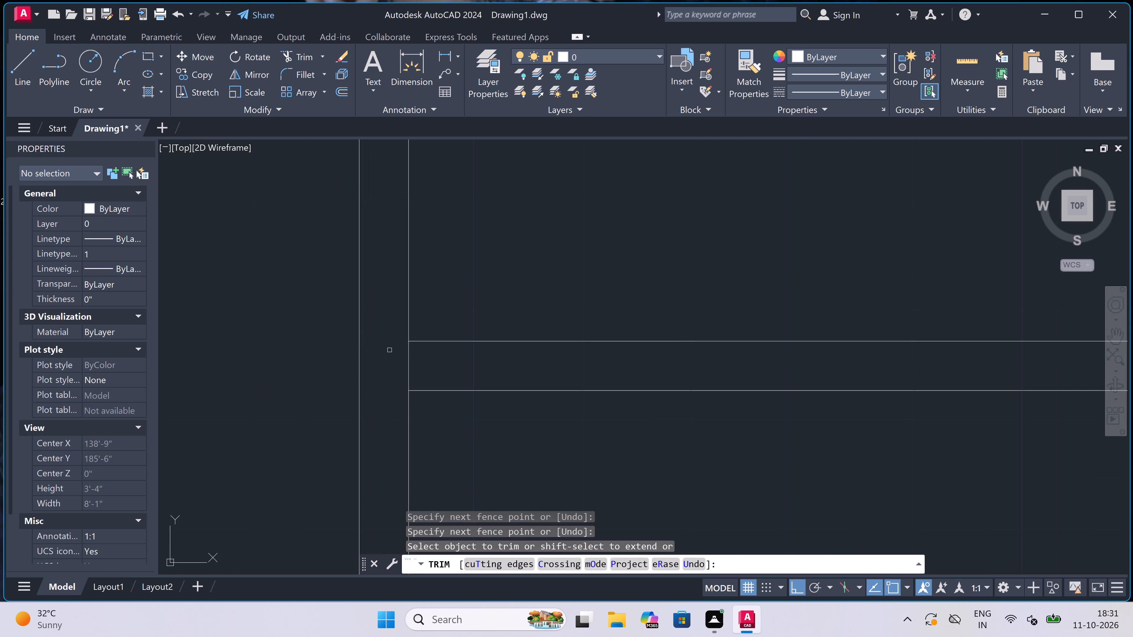
double_click(392, 357)
left_click(450, 362)
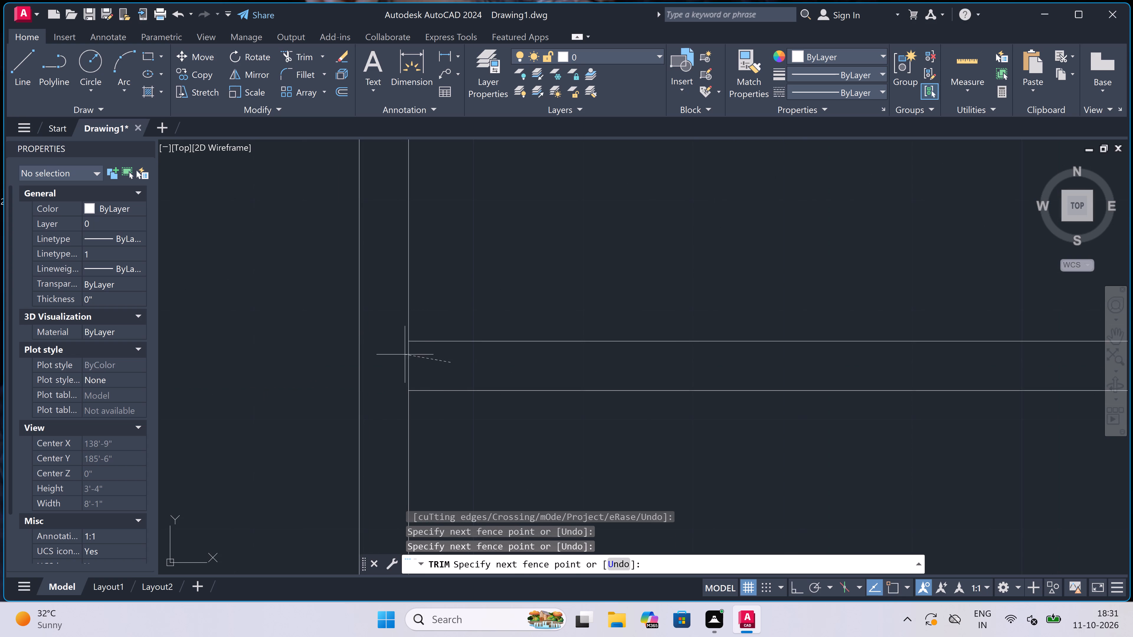
left_click(391, 355)
Trim the overlapping lines where the first vertical partition crosses the horizontal partition, opening the junction toward the upper rooms.
scroll(391, 355, "down", 5)
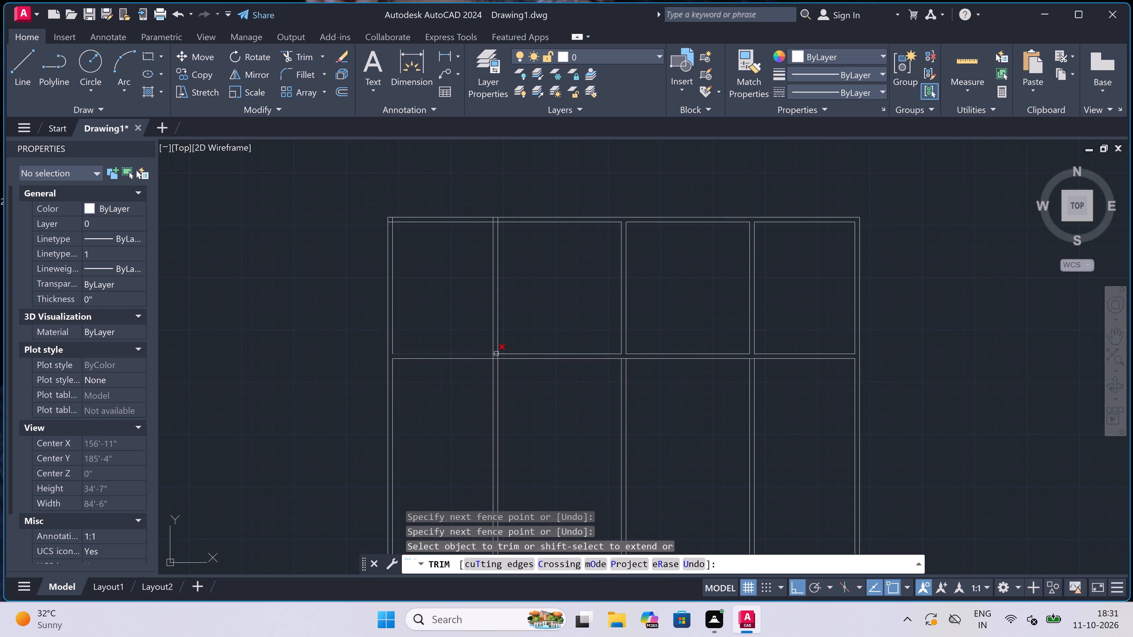
scroll(497, 352, "up", 5)
left_click(507, 364)
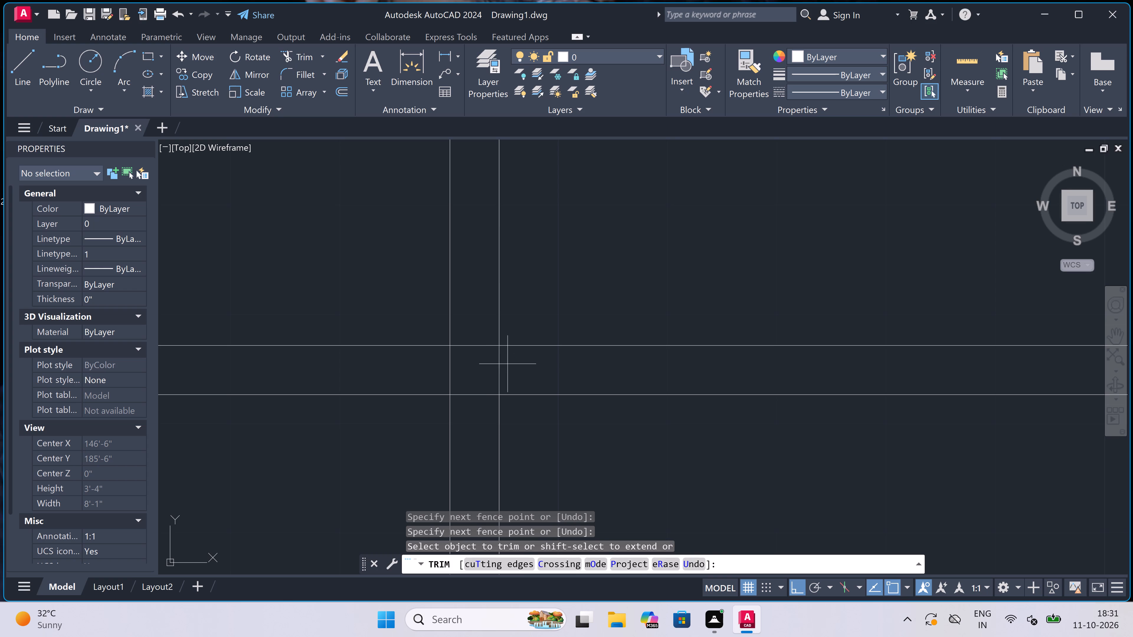
left_click(444, 367)
left_click(481, 362)
left_click(481, 291)
Trim the overlapping lines where the first vertical partition wall meets the top outer wall.
scroll(479, 331, "down", 7)
scroll(486, 266, "up", 3)
scroll(446, 274, "up", 2)
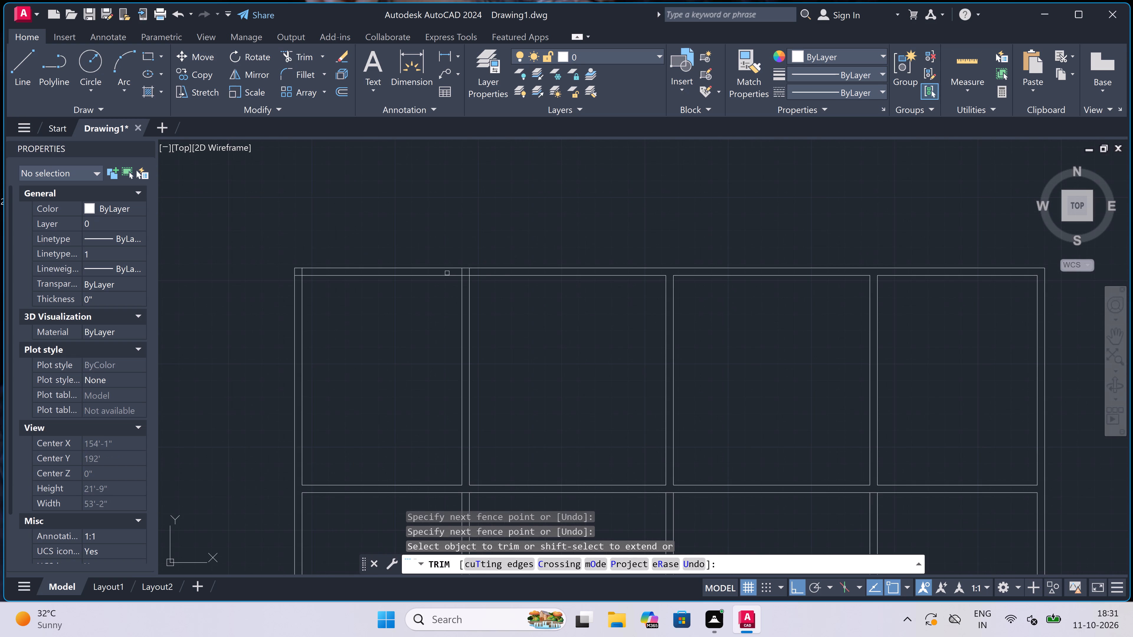
scroll(484, 273, "down", 1)
scroll(484, 273, "up", 4)
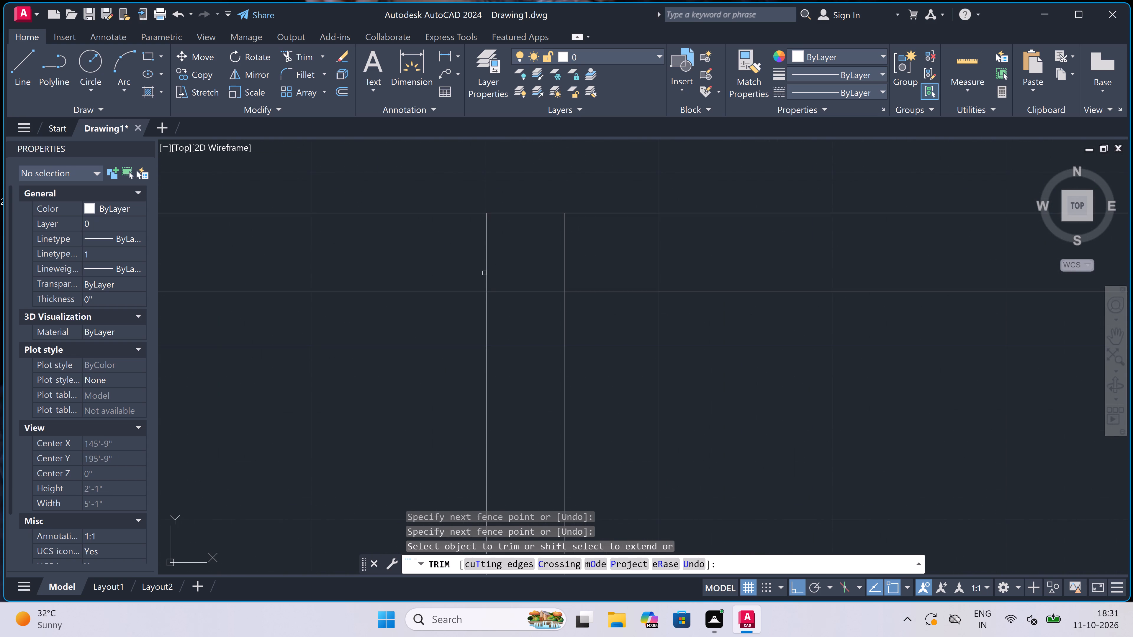
left_click(475, 269)
left_click(638, 259)
left_click(532, 267)
left_click(535, 325)
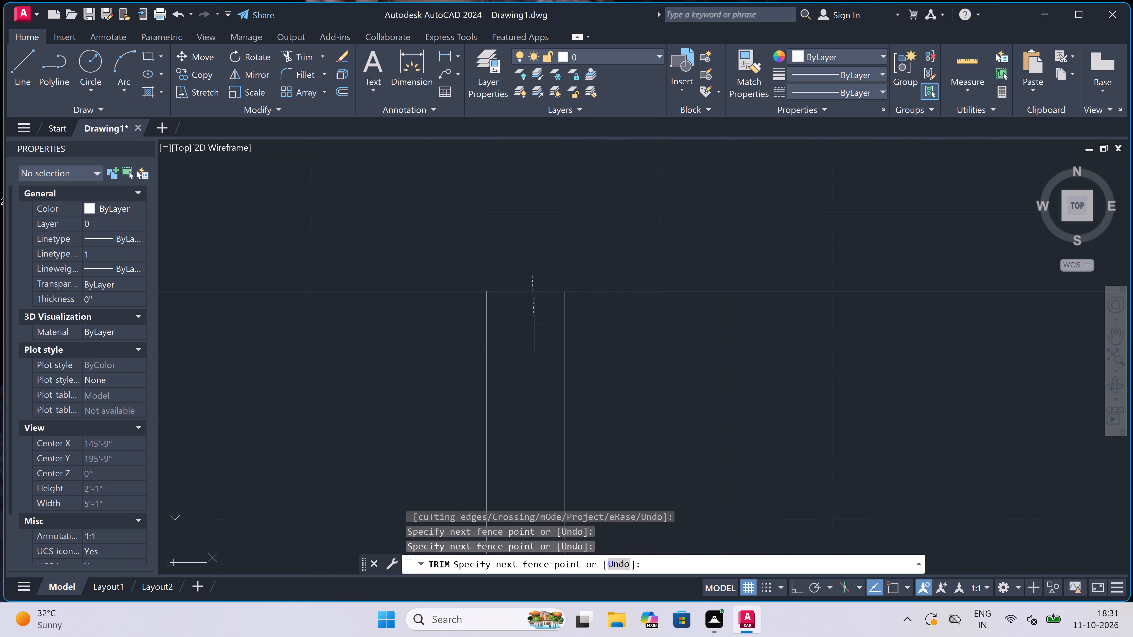
Trim the overlapping inner wall lines at the top-left corner of the outer walls and end the Trim command.
scroll(537, 319, "down", 5)
scroll(272, 296, "up", 1)
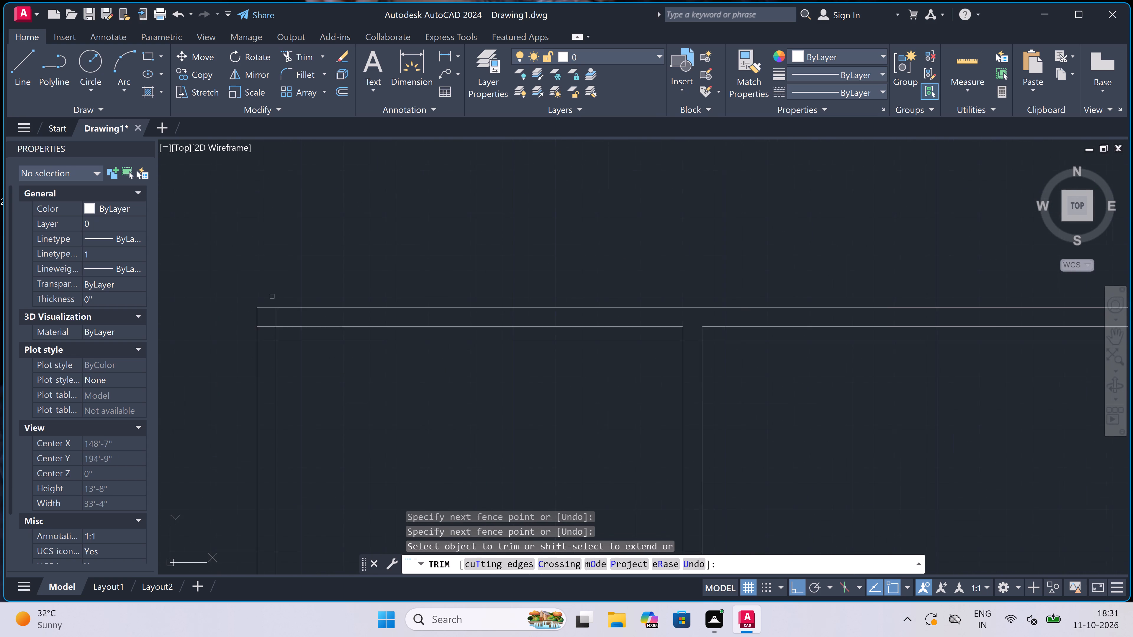
scroll(272, 296, "up", 2)
scroll(265, 348, "up", 3)
left_click(265, 346)
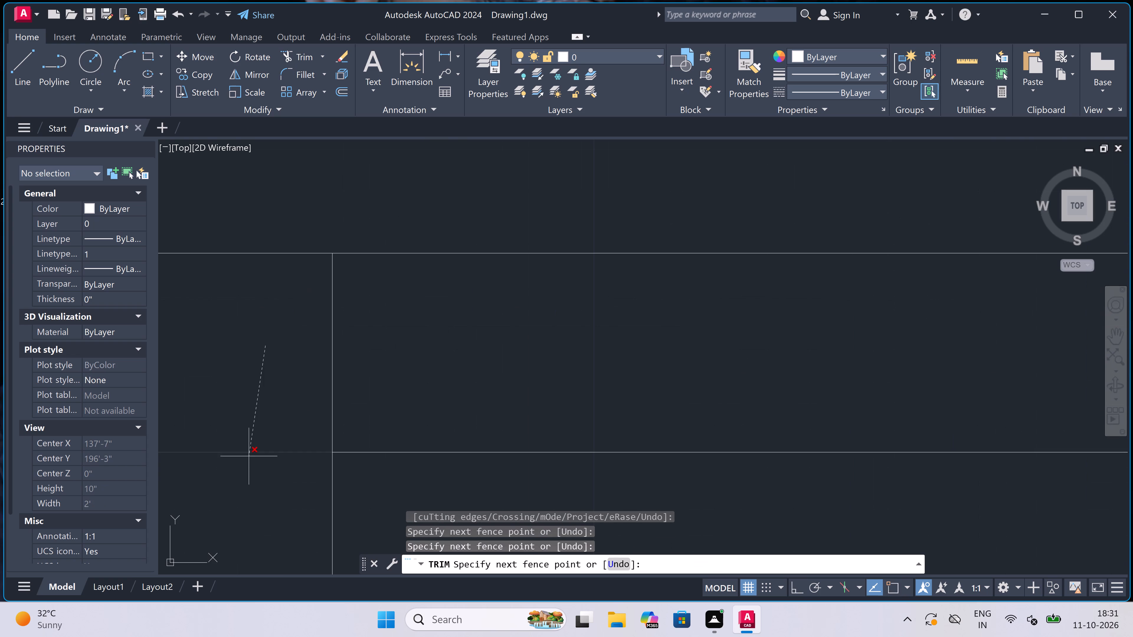
left_click(249, 456)
left_click(273, 381)
left_click(533, 354)
scroll(518, 329, "down", 2)
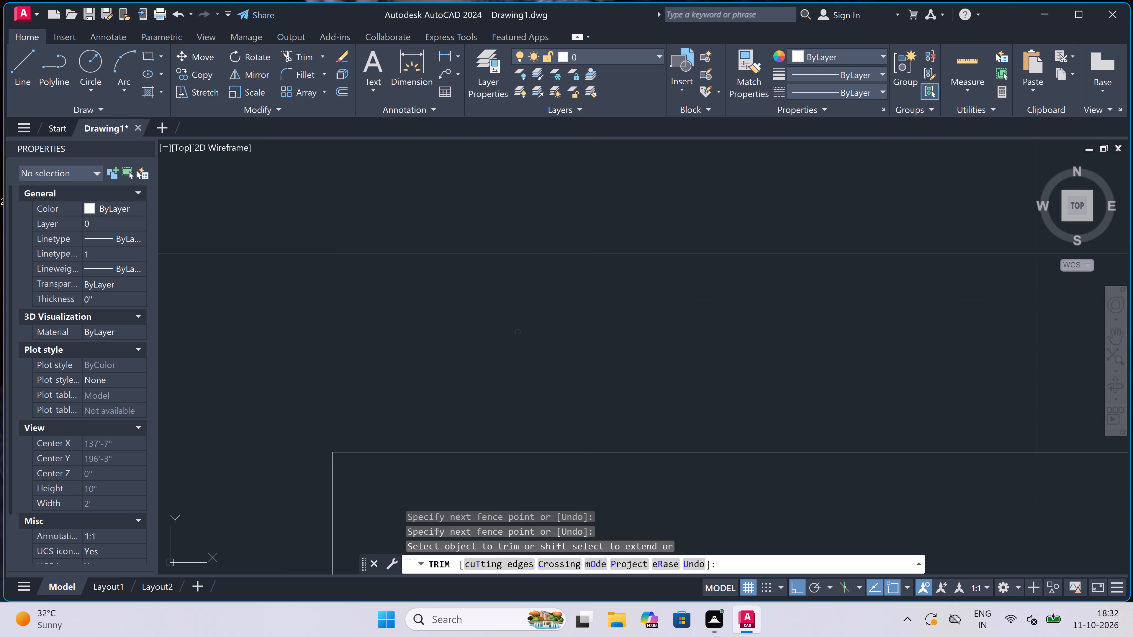
scroll(518, 329, "down", 9)
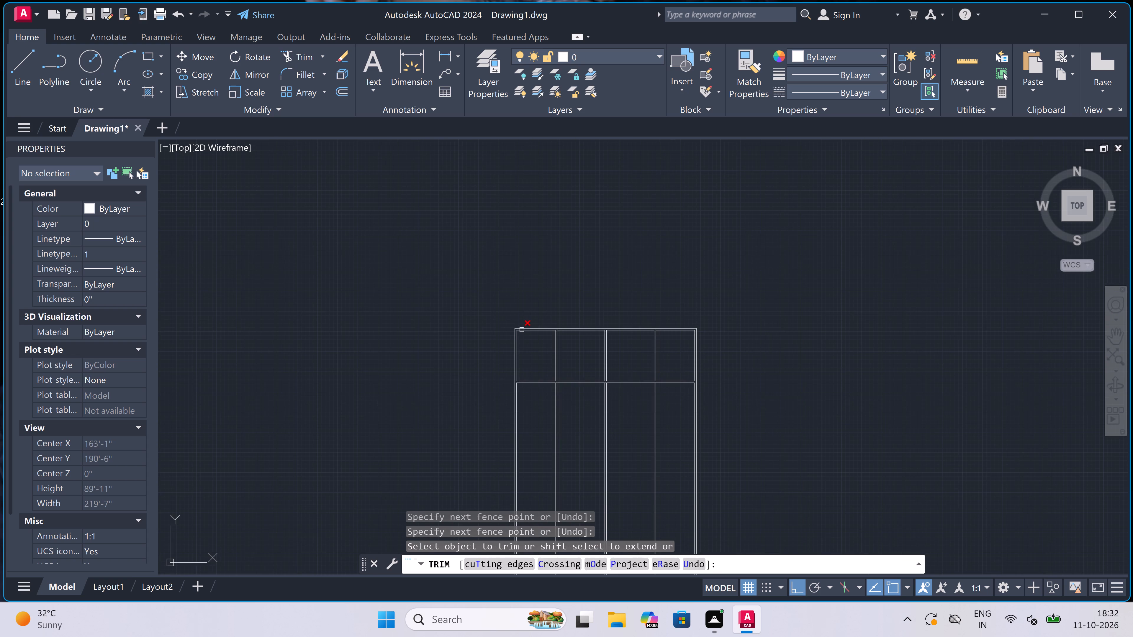
scroll(560, 333, "up", 3)
key("Escape")
Draw a line 4.5" up from the plan's top-left outer corner, across the full plan width, and down to the top-right outer corner.
scroll(449, 305, "down", 2)
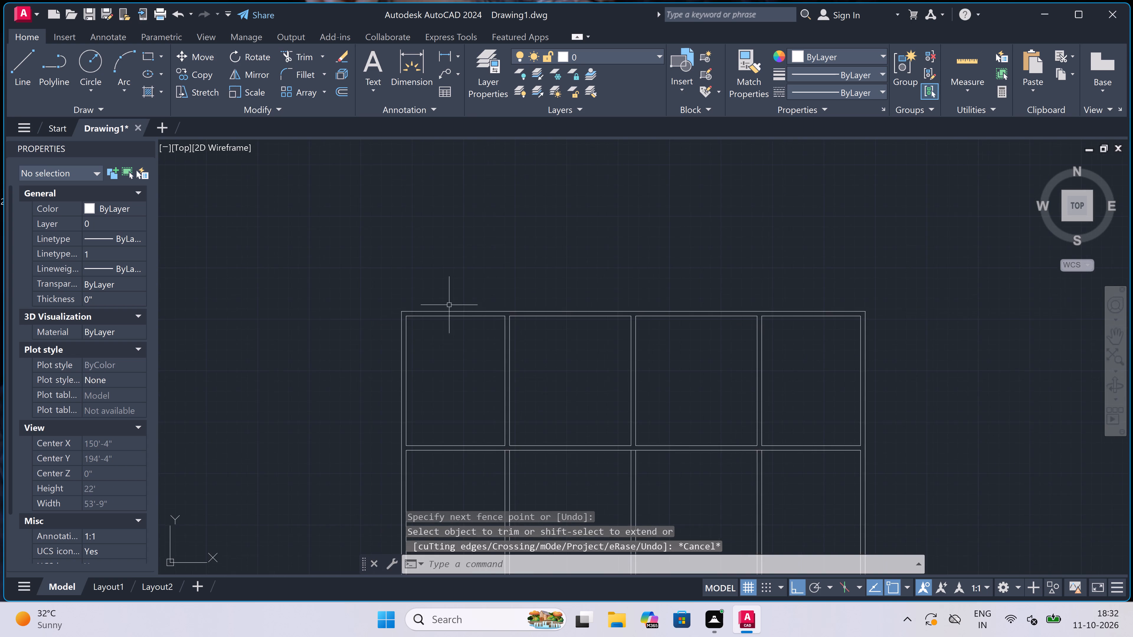
scroll(460, 304, "up", 3)
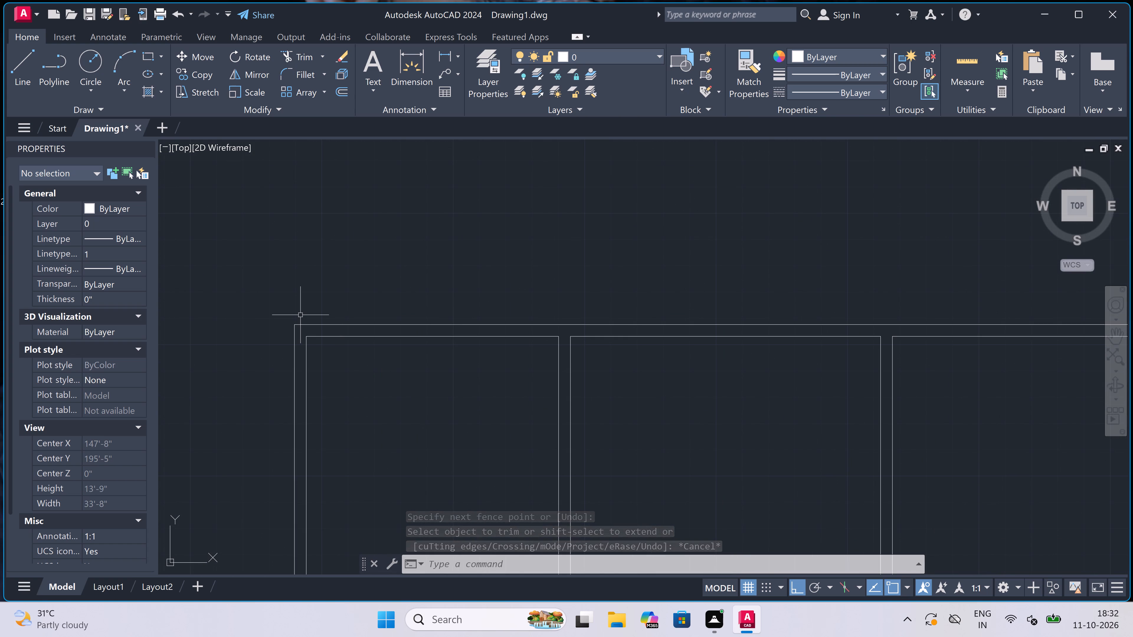
key("l")
key("space")
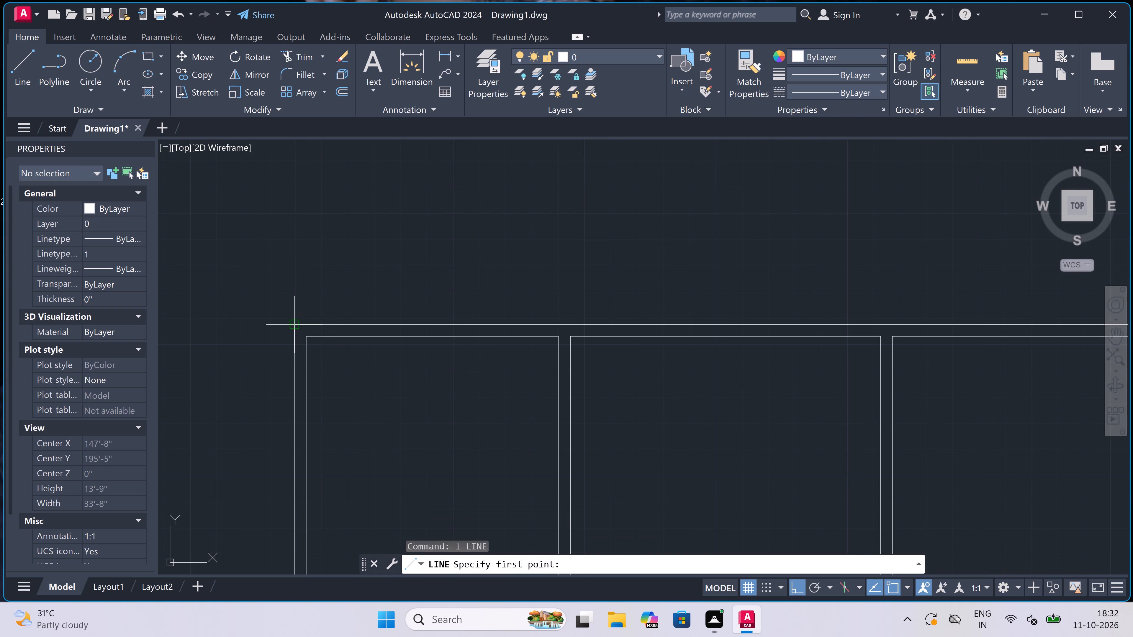
left_click(294, 323)
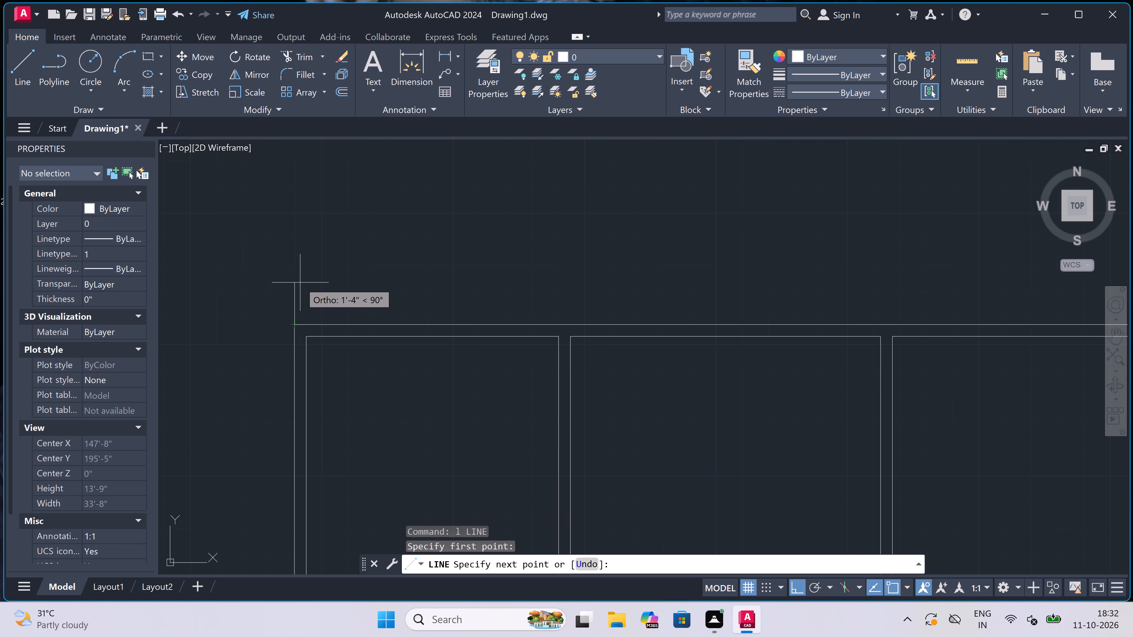
type("4.5\"")
key("space")
scroll(301, 283, "down", 1)
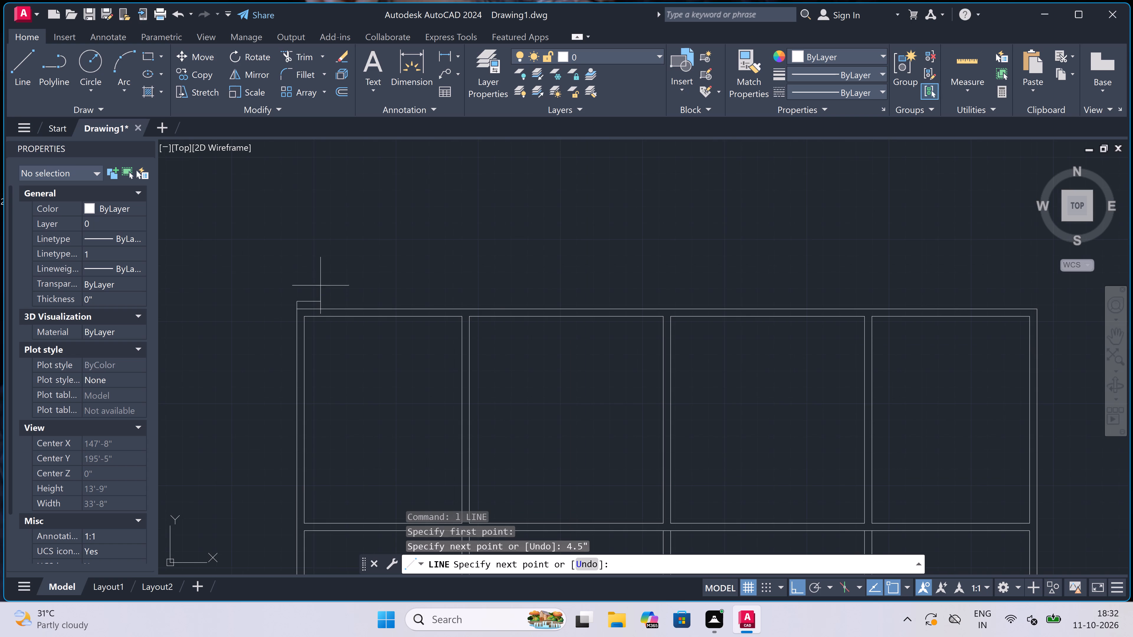
scroll(1066, 304, "up", 4)
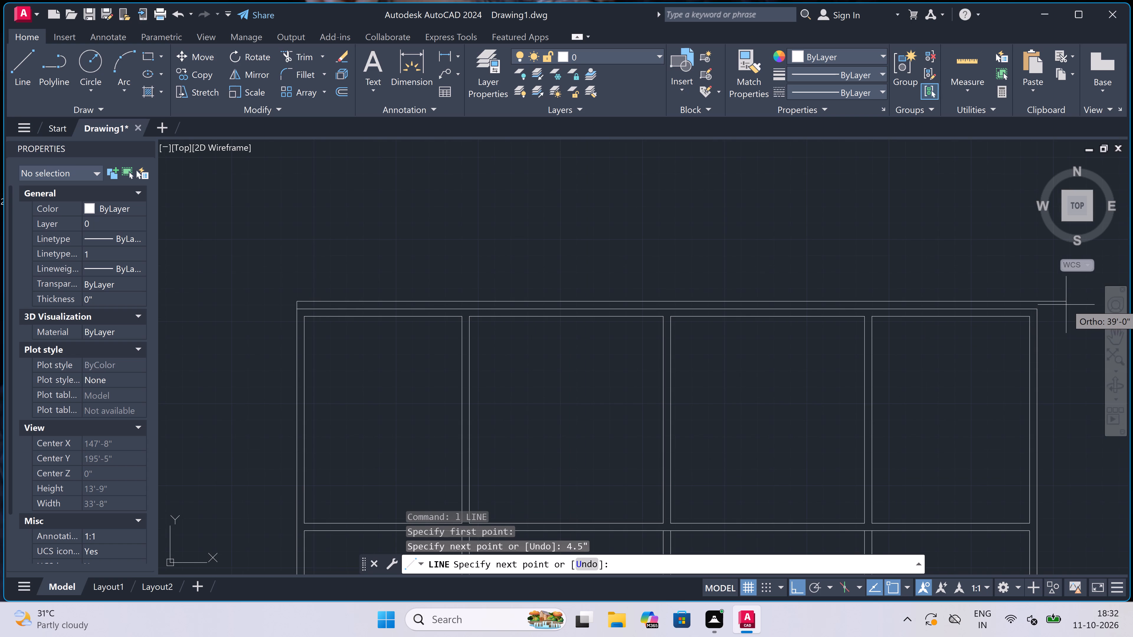
scroll(1047, 298, "up", 3)
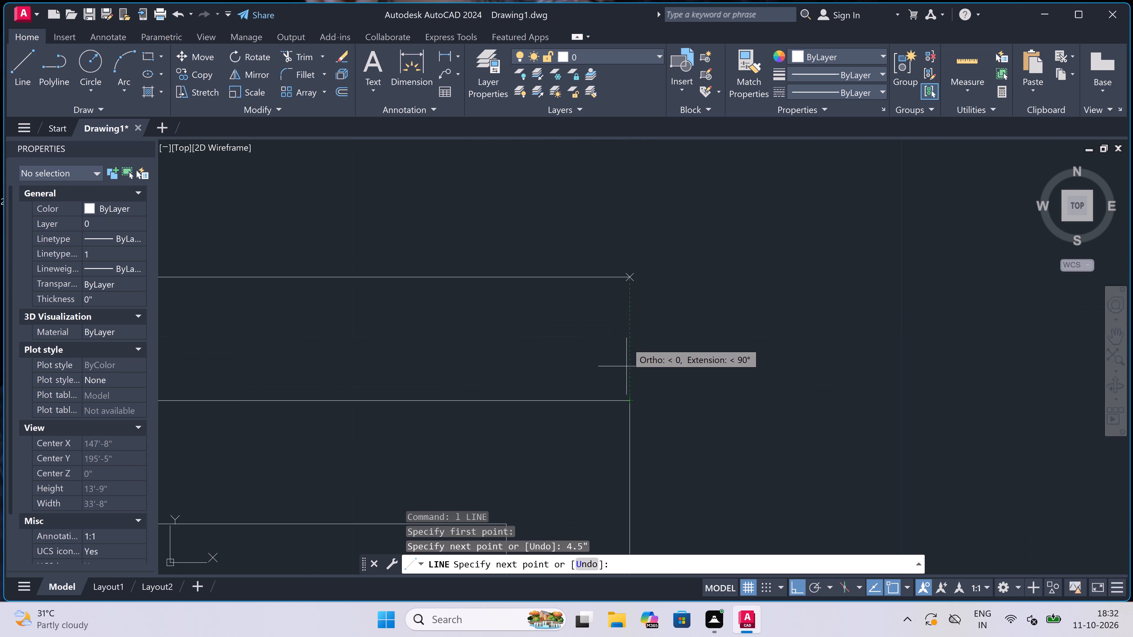
left_click(628, 280)
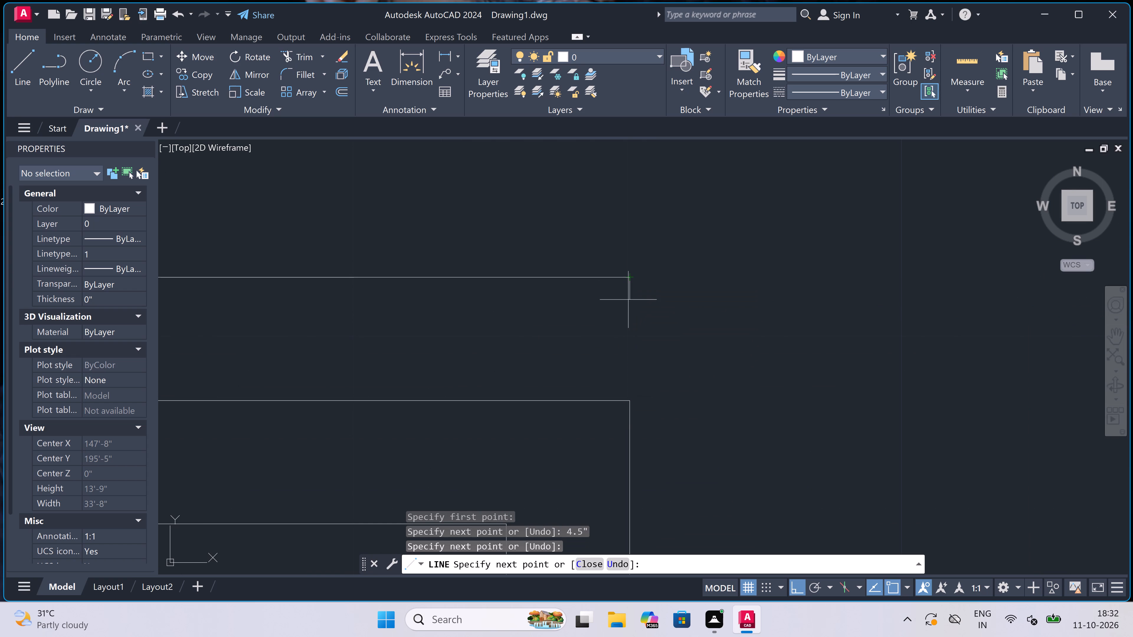
left_click(626, 403)
key("Escape")
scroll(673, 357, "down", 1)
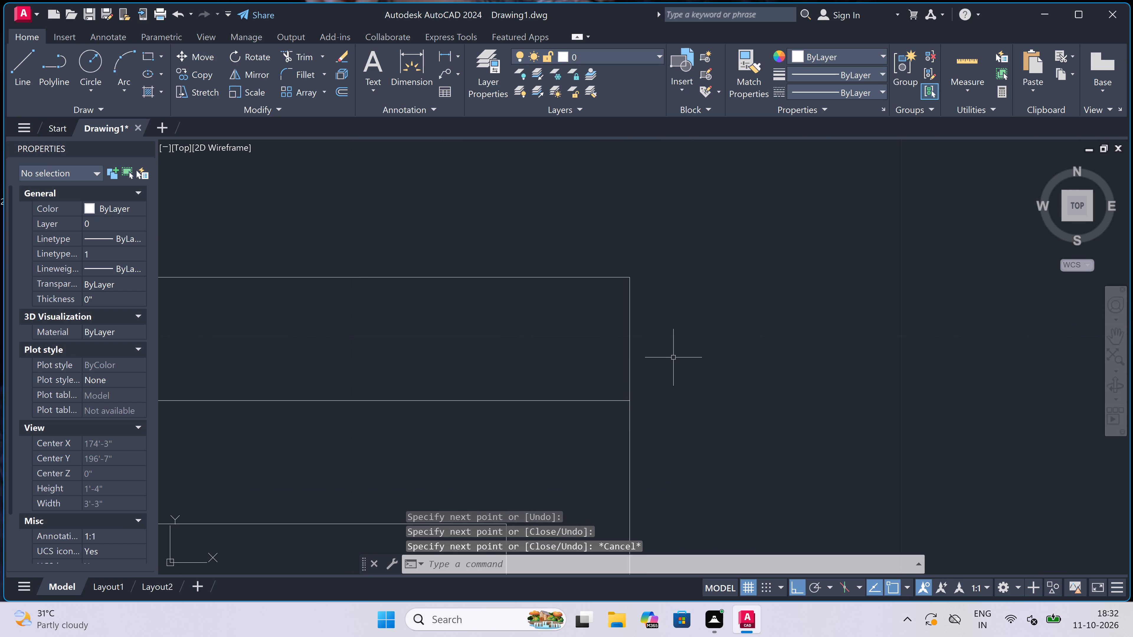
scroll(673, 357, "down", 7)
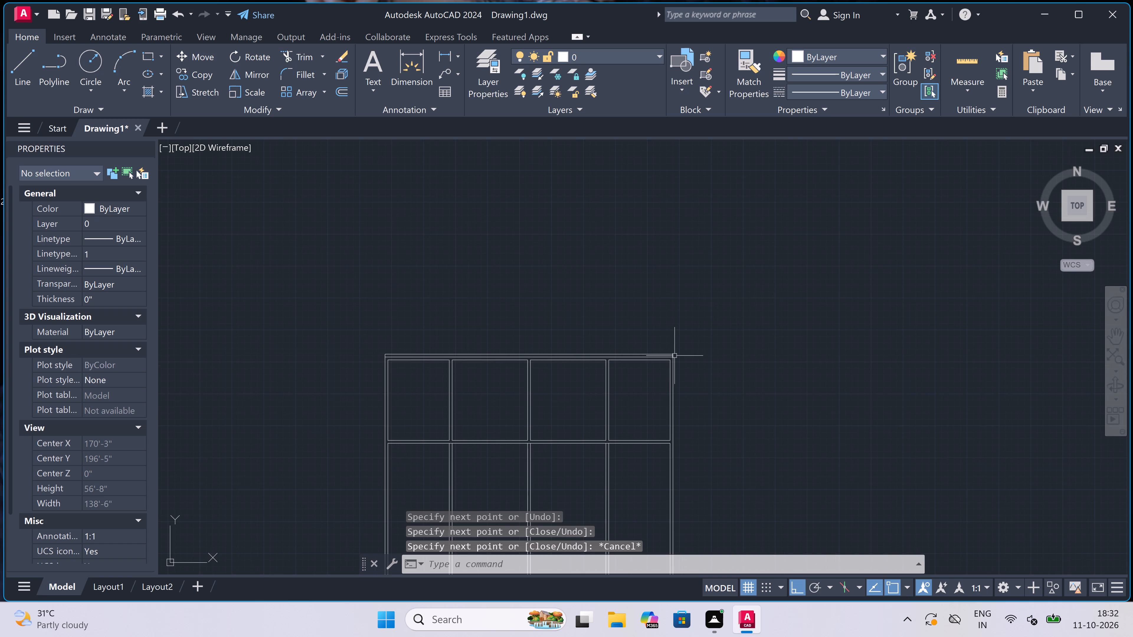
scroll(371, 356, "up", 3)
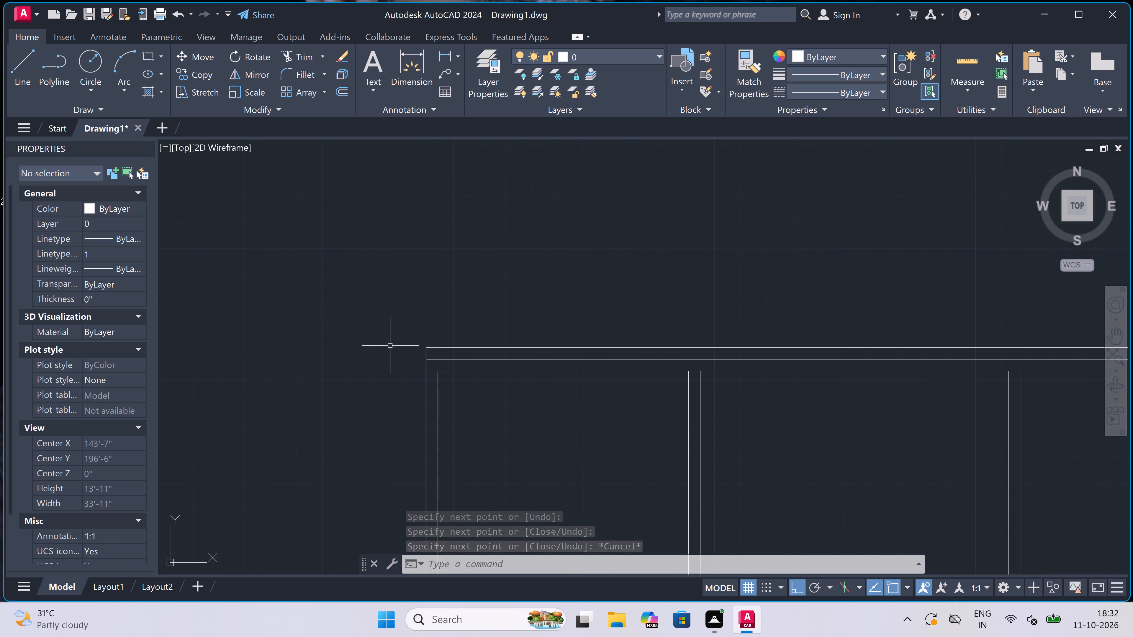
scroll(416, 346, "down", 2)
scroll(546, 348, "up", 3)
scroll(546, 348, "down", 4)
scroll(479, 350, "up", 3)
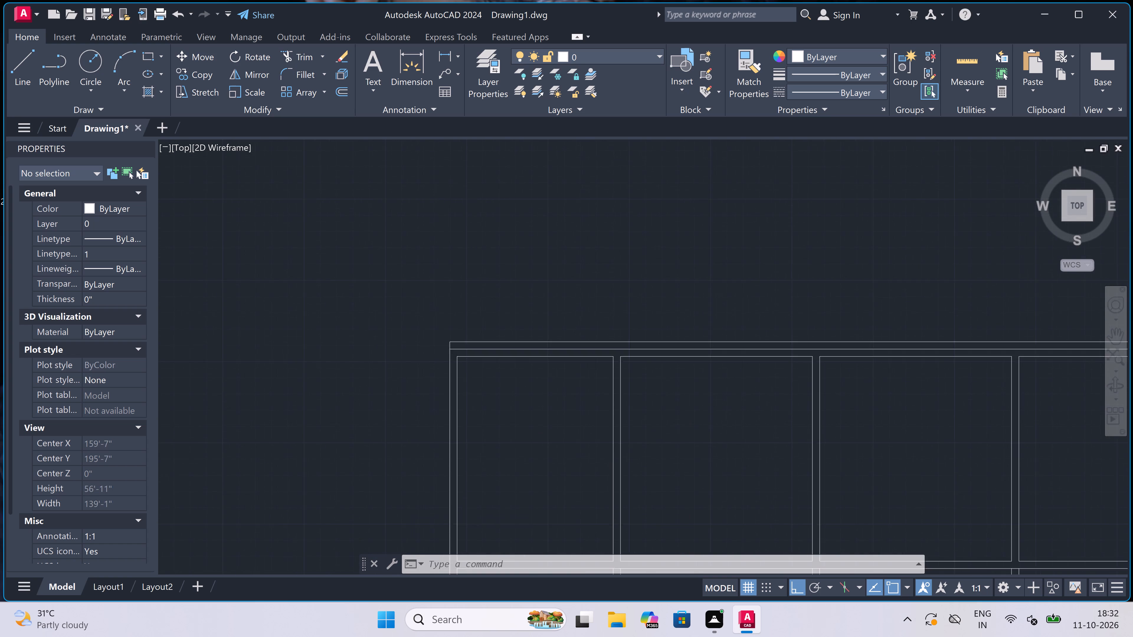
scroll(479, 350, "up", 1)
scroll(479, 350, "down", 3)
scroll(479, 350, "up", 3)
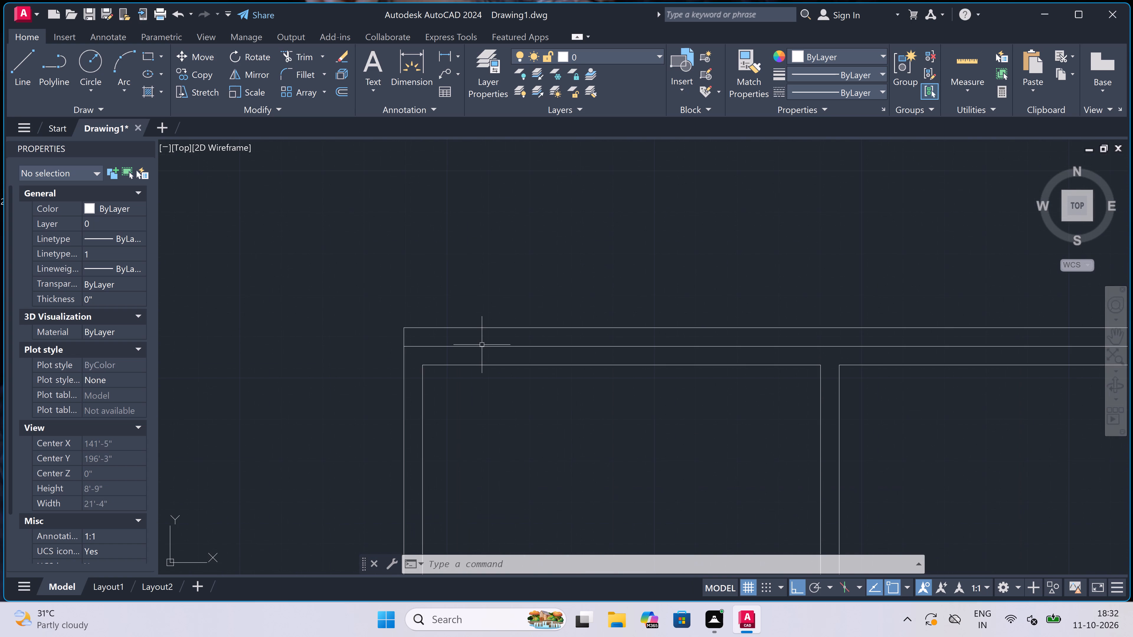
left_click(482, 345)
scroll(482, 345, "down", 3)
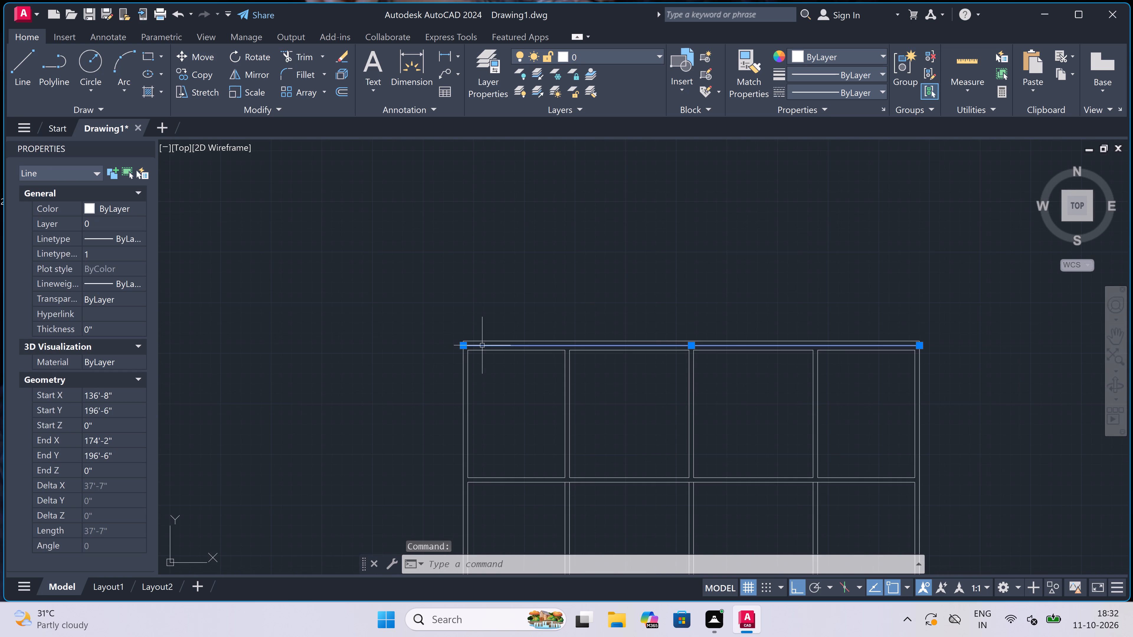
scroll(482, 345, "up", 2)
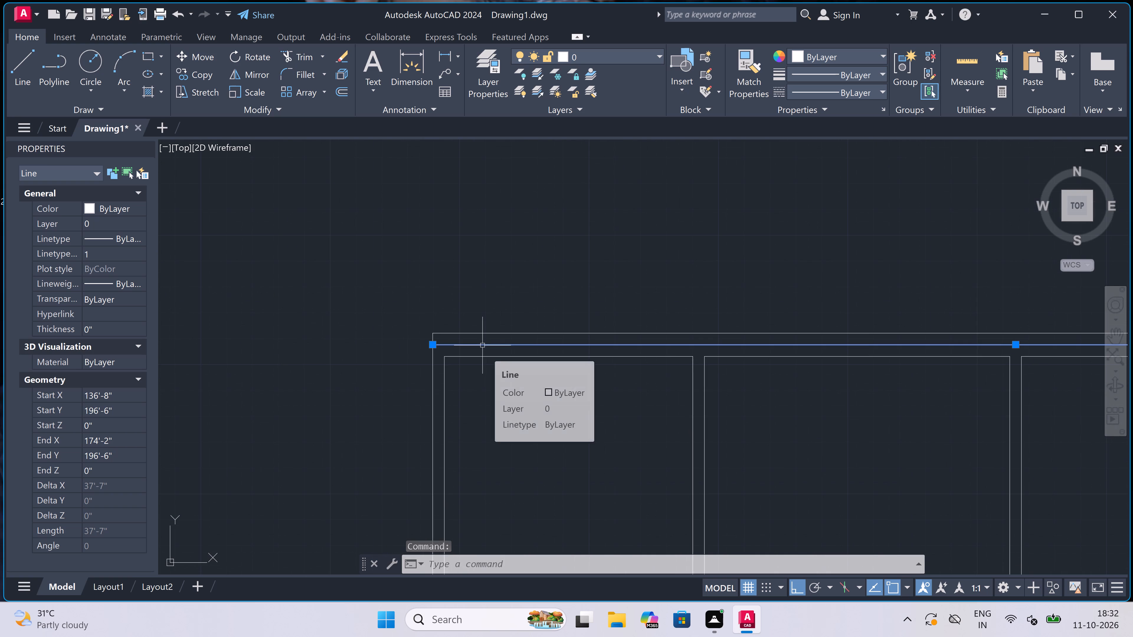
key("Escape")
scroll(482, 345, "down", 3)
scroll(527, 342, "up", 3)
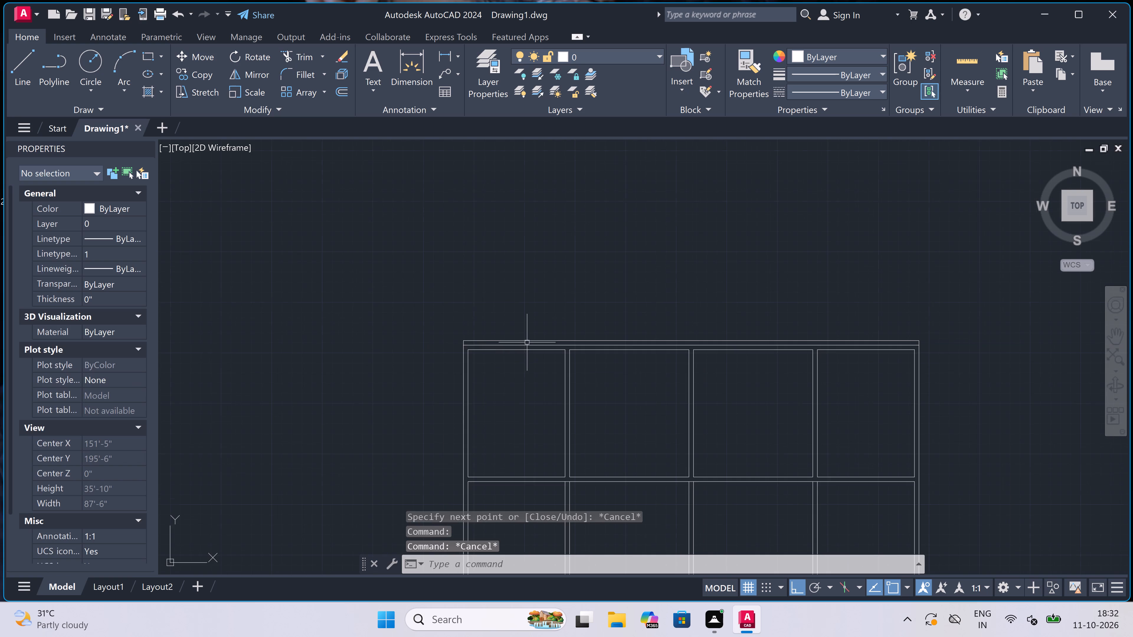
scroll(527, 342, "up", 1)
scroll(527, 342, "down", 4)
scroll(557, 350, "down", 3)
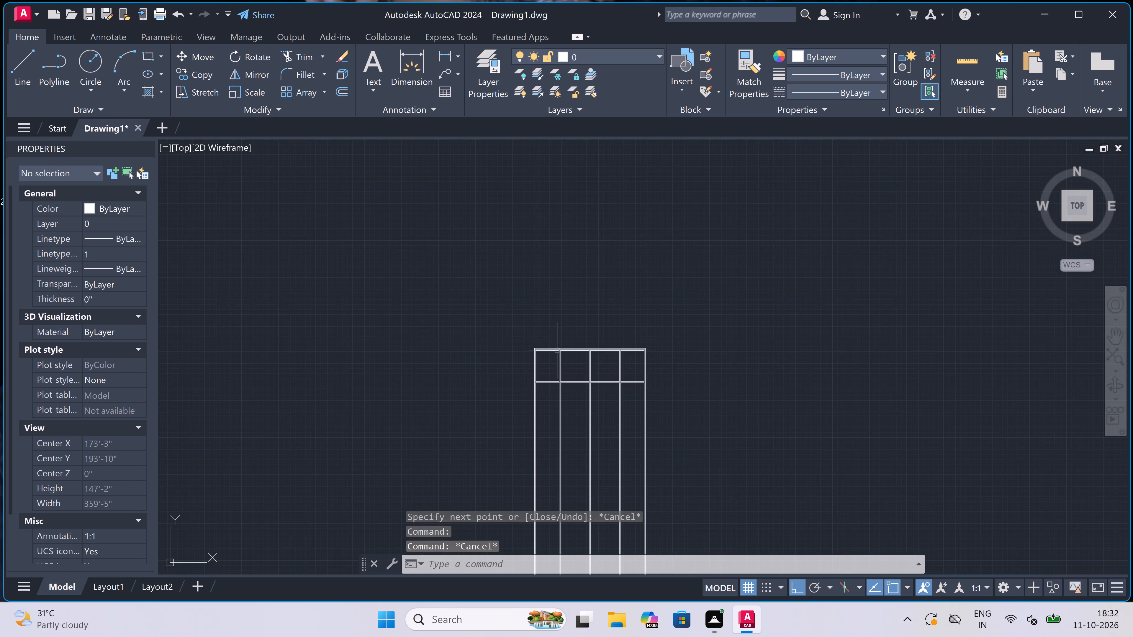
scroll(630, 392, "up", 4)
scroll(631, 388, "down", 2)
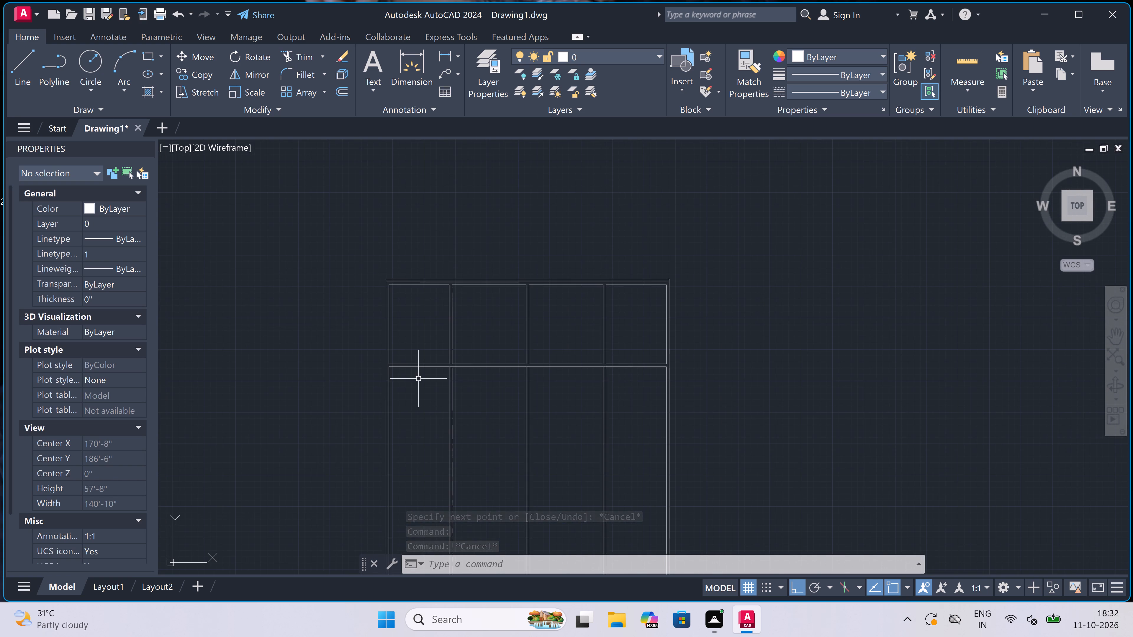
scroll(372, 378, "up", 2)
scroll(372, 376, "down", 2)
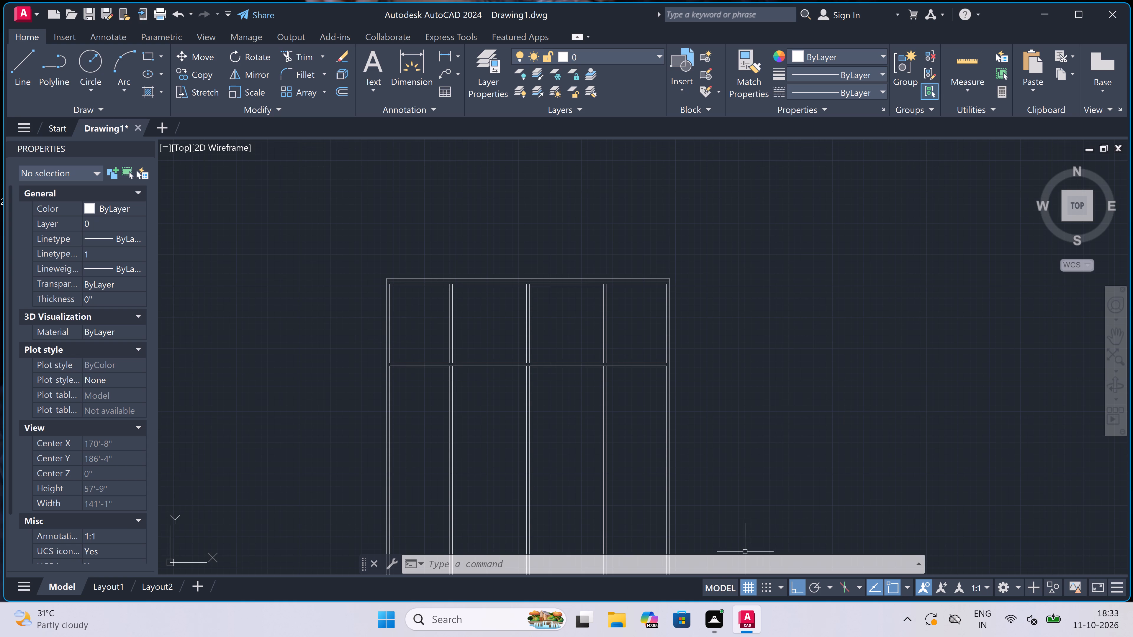
Start the Line command near the horizontal partition wall at the first vertical partition.
scroll(456, 361, "up", 2)
scroll(383, 361, "up", 1)
type("l")
key("space")
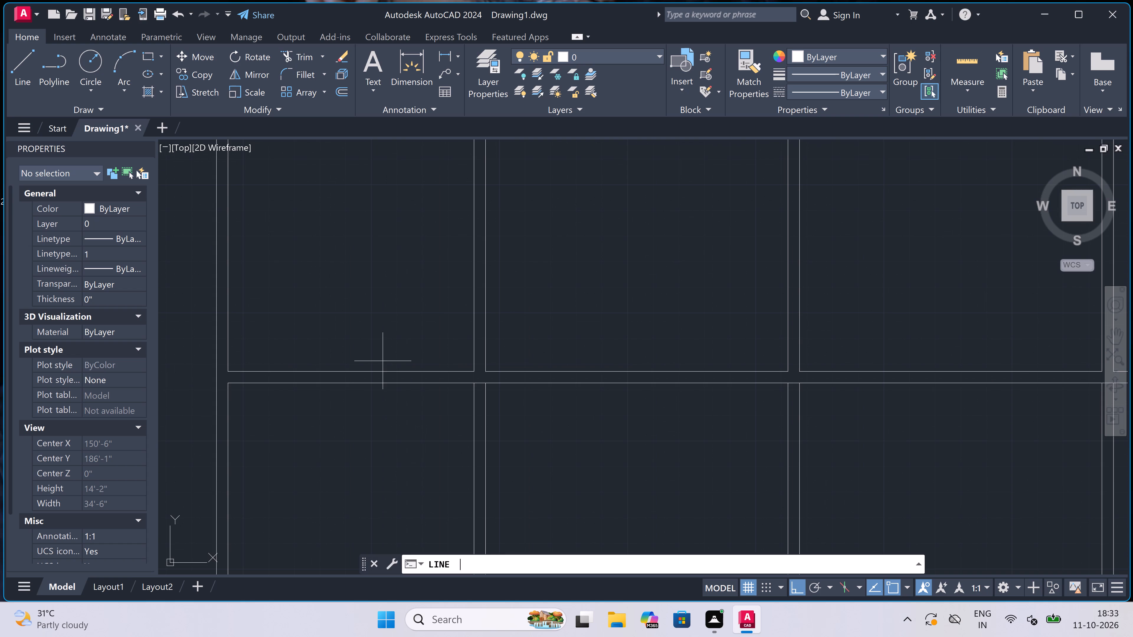
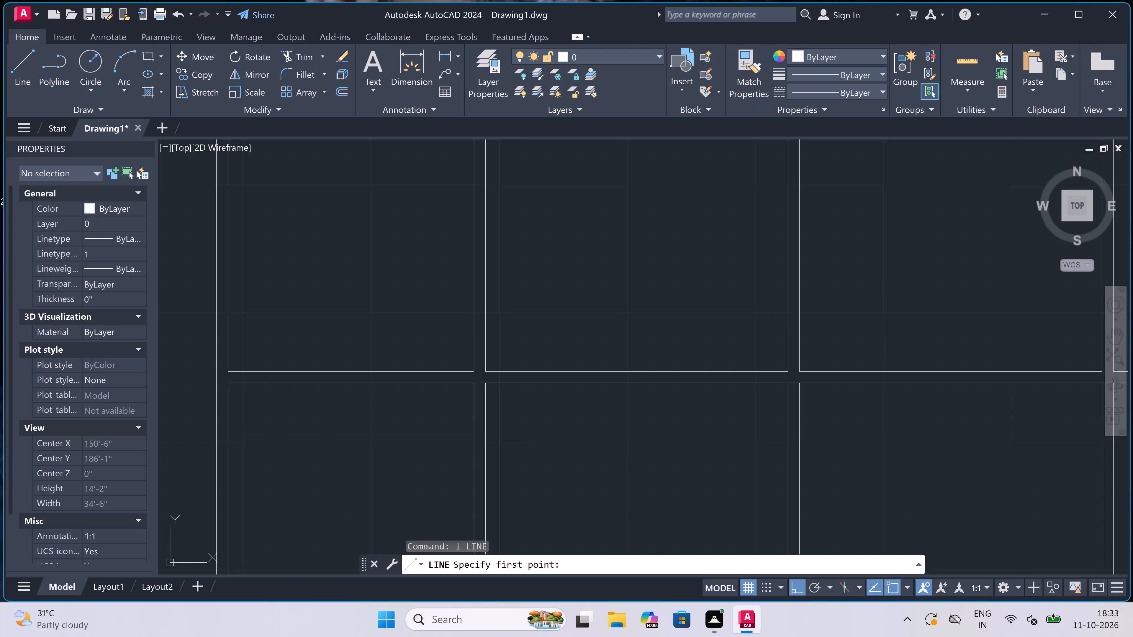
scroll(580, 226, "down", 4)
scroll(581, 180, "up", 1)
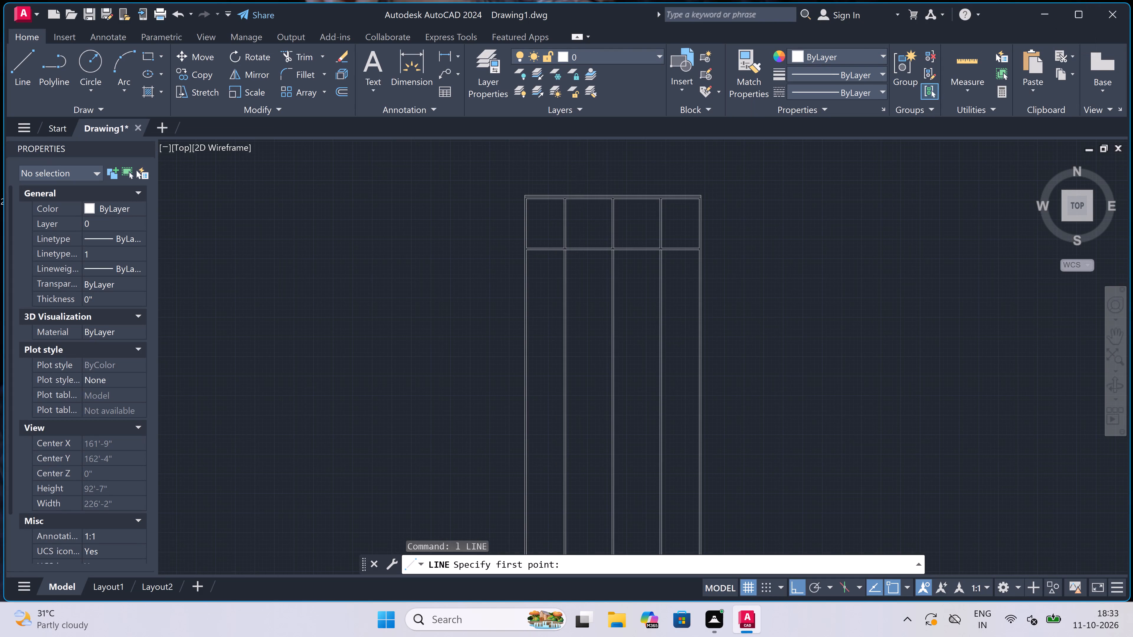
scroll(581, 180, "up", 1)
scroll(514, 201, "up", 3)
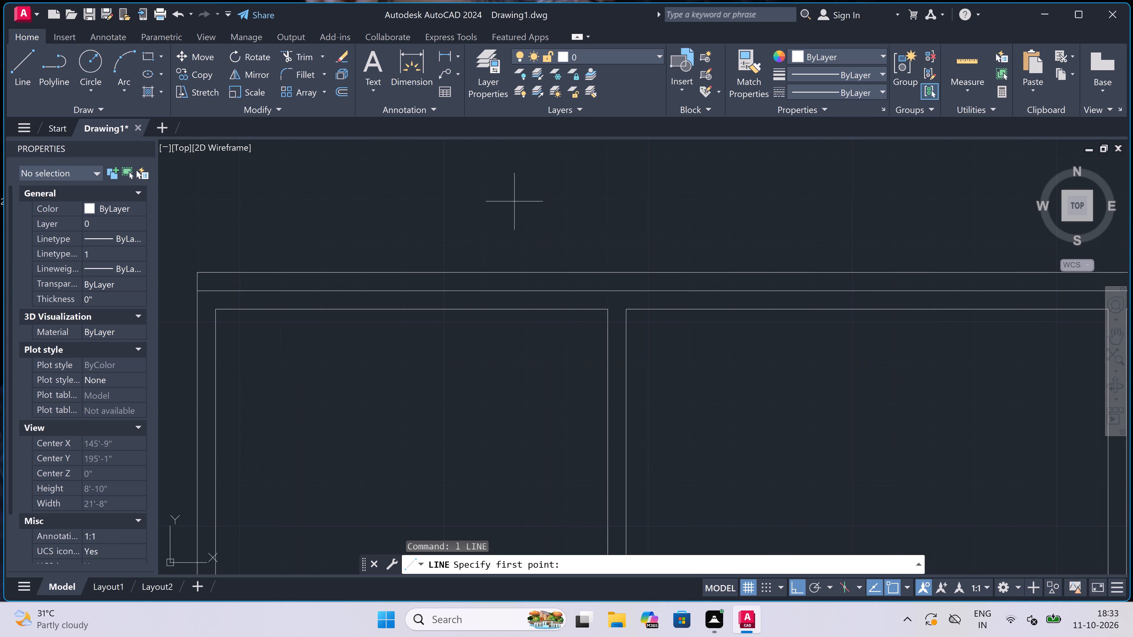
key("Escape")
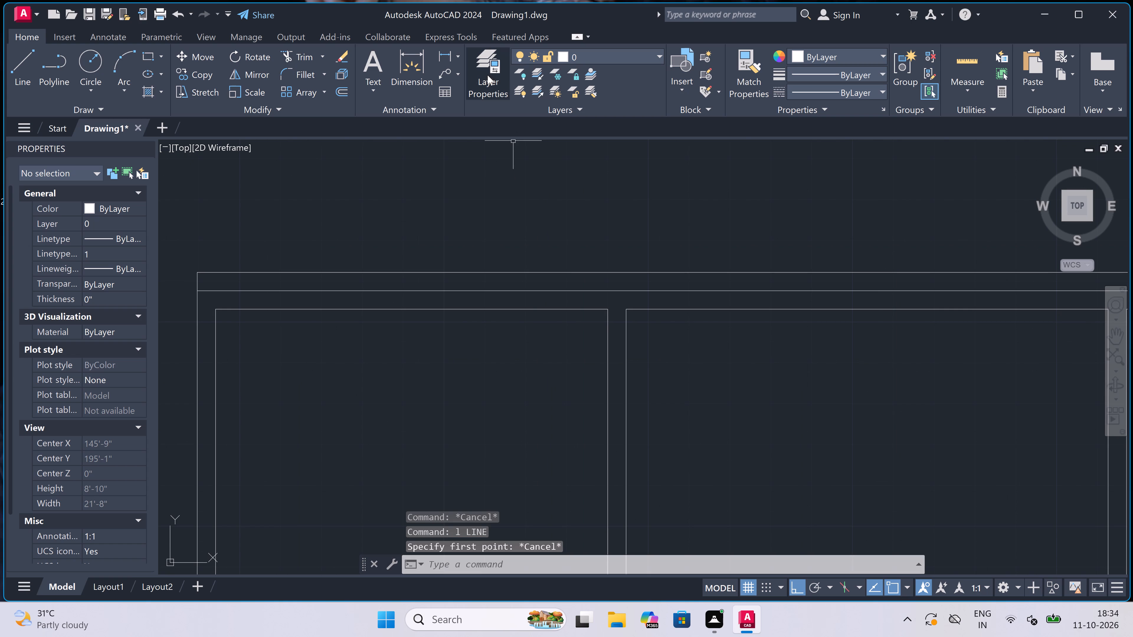
Create a new layer named line1.
left_click(485, 65)
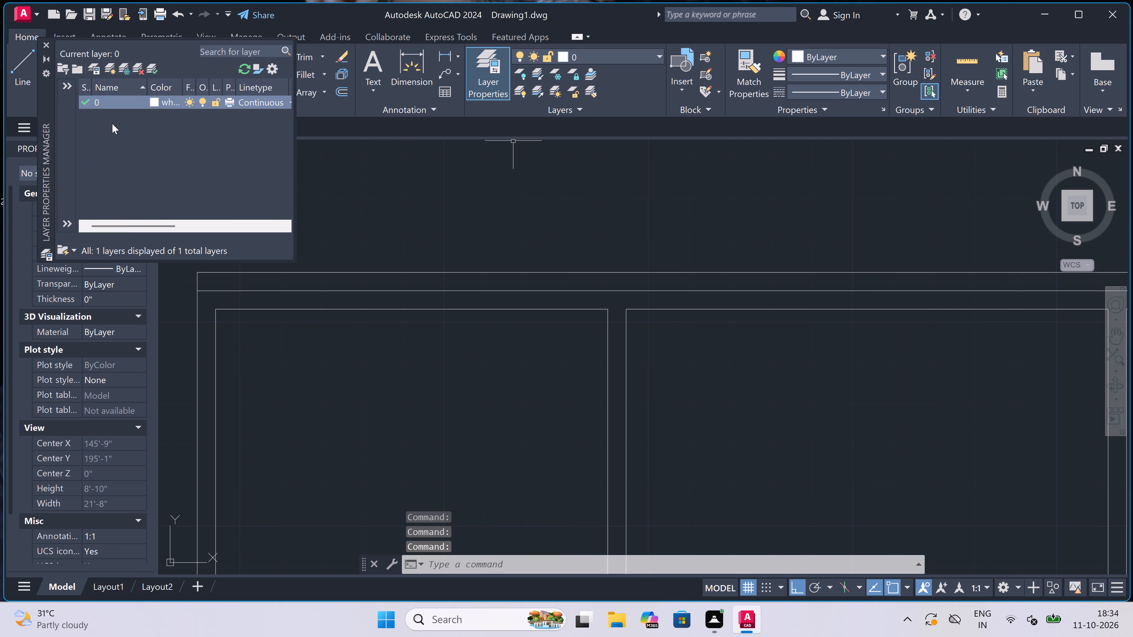
right_click(110, 133)
left_click(218, 193)
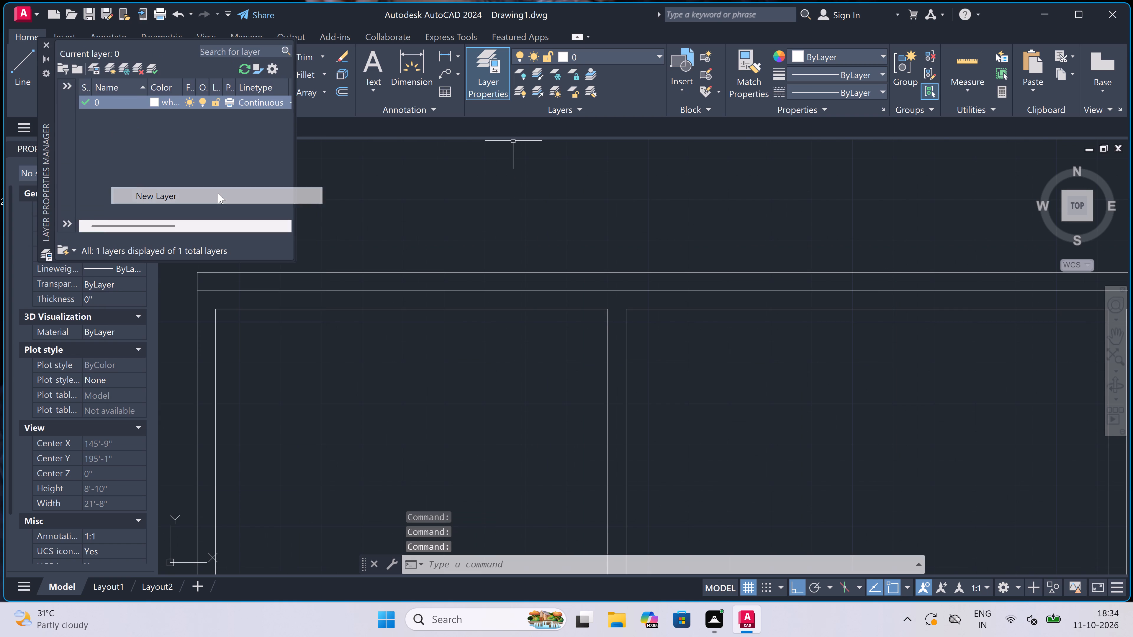
key("BackSpace")
key("BackSpace")
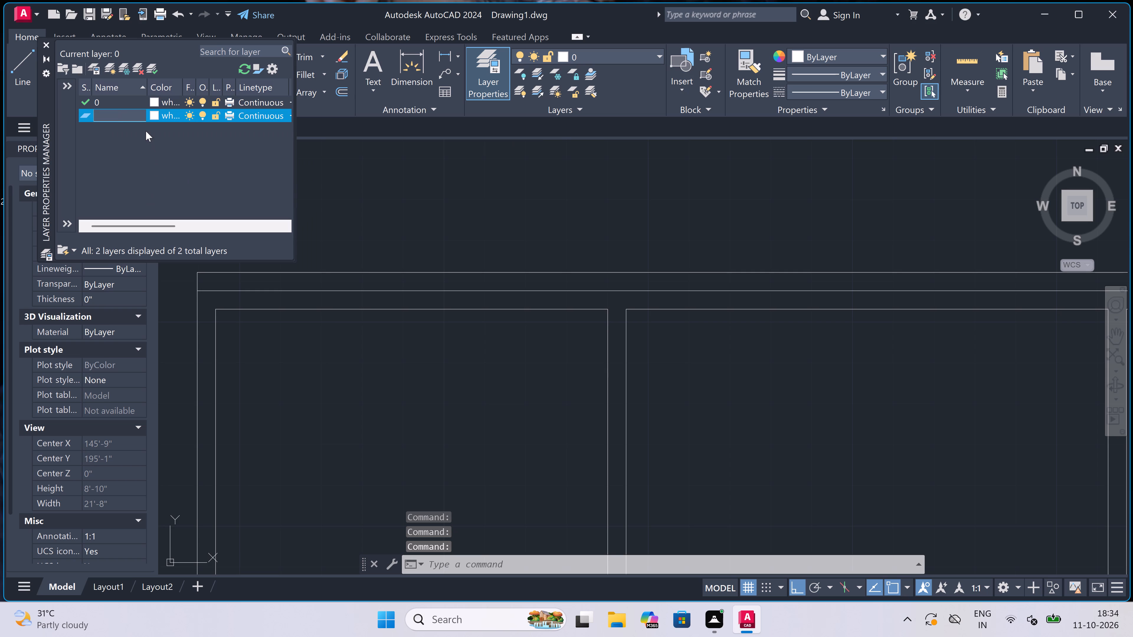
type("linw")
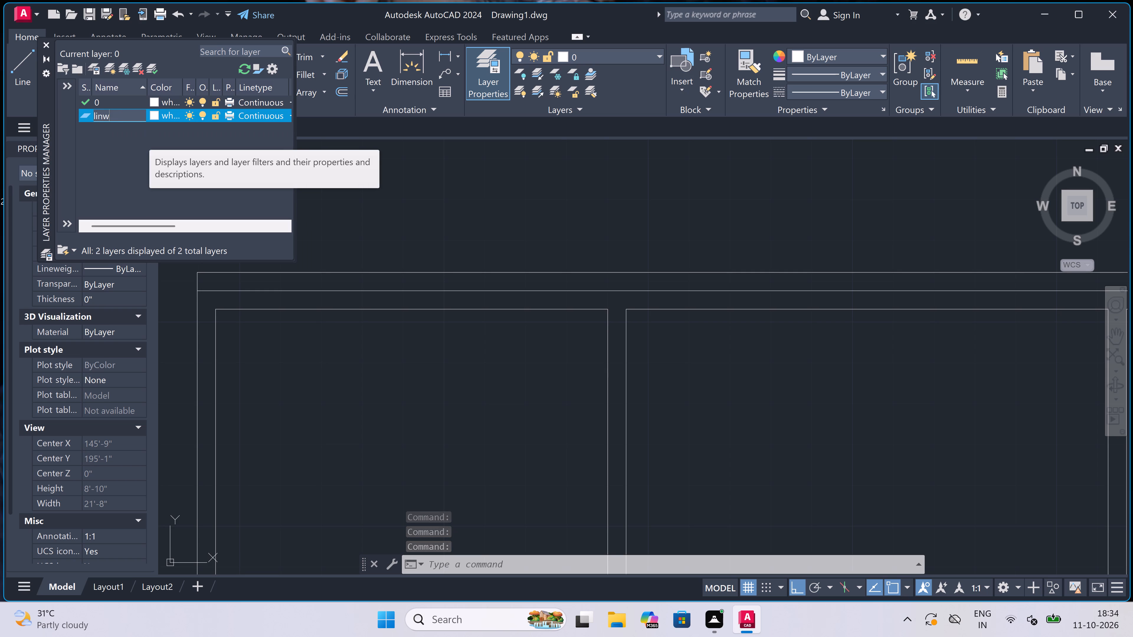
key("BackSpace")
key("e")
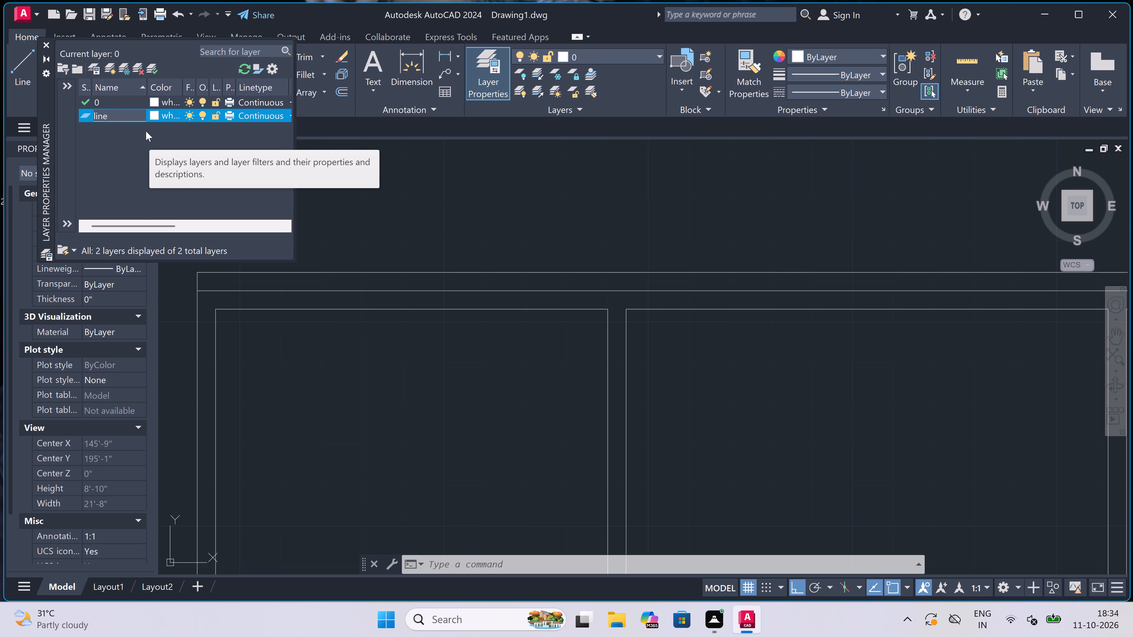
key("1")
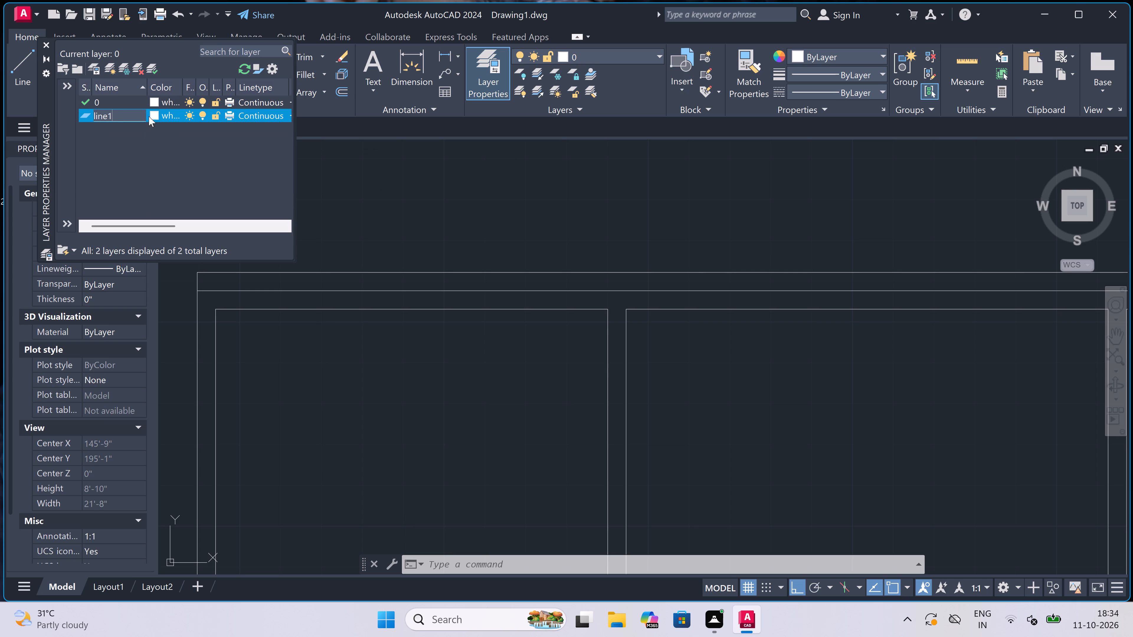
Set the line1 layer's colour to index colour 150.
left_click(156, 118)
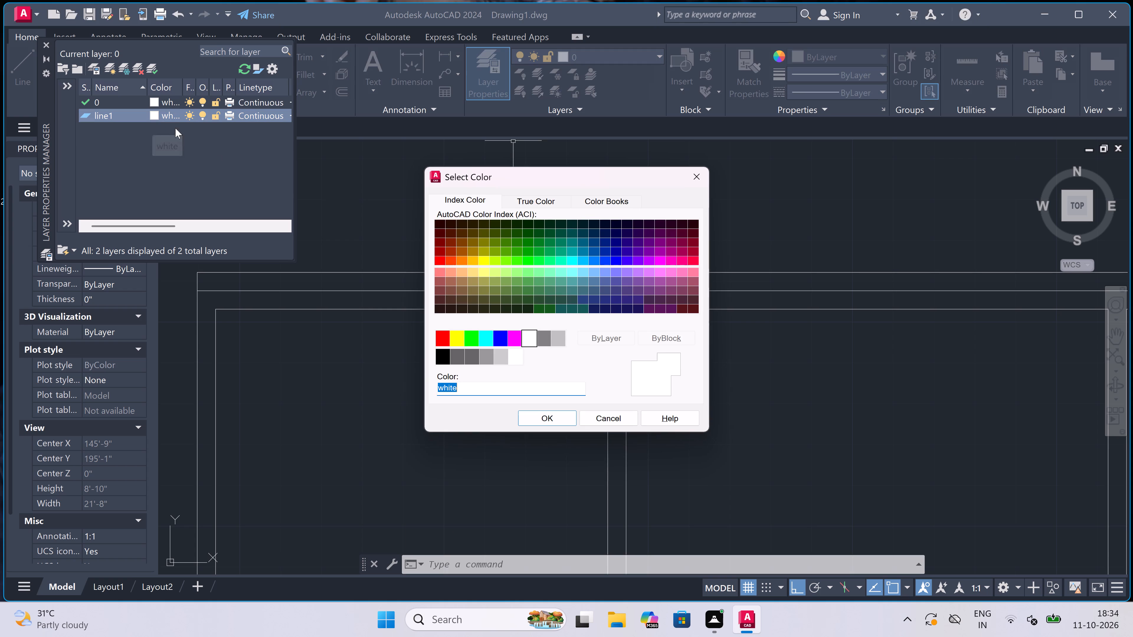
left_click(592, 257)
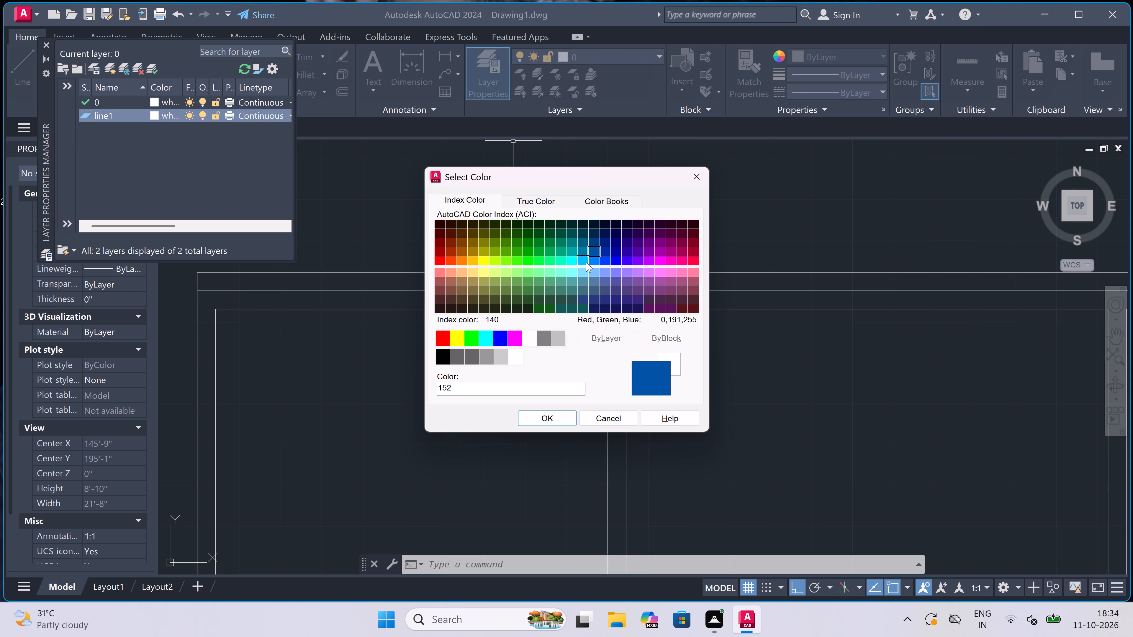
left_click(584, 262)
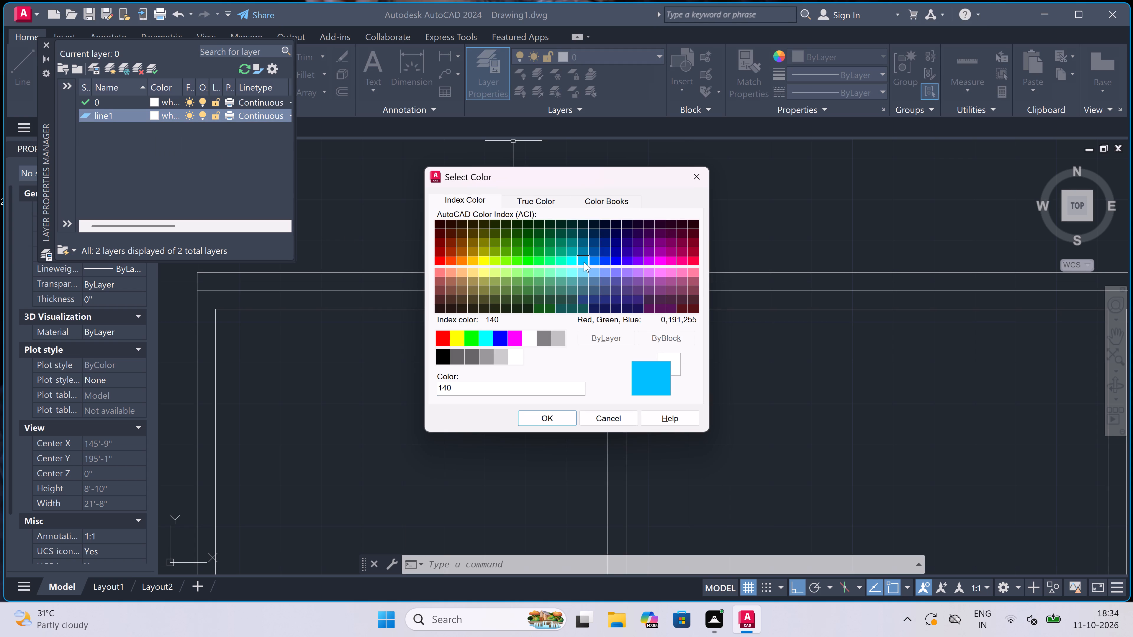
left_click(592, 261)
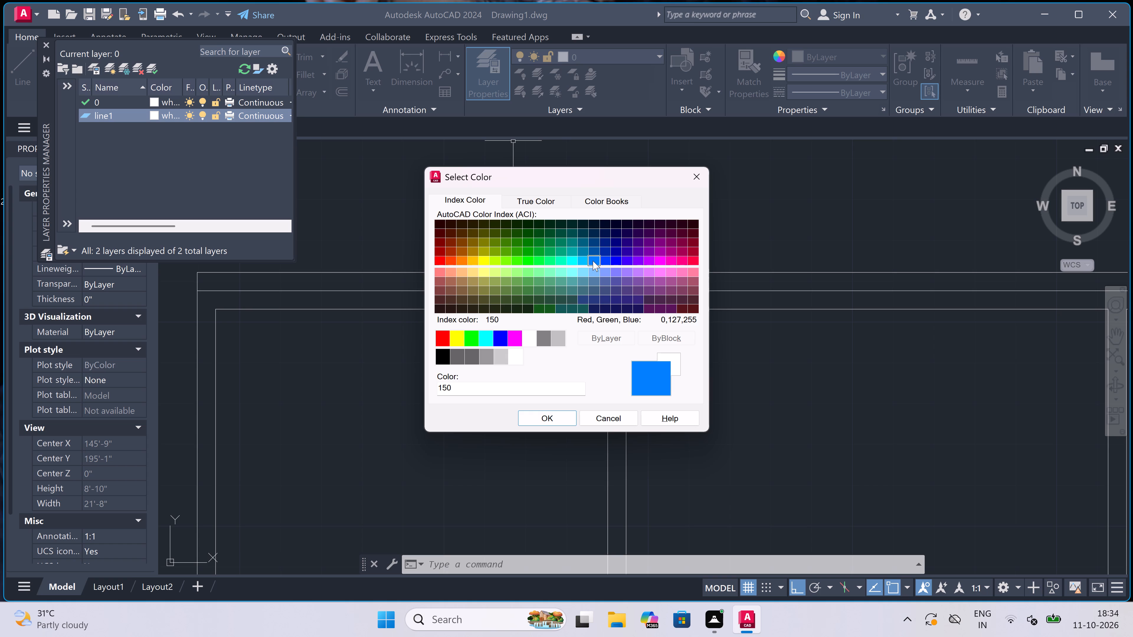
left_click(544, 411)
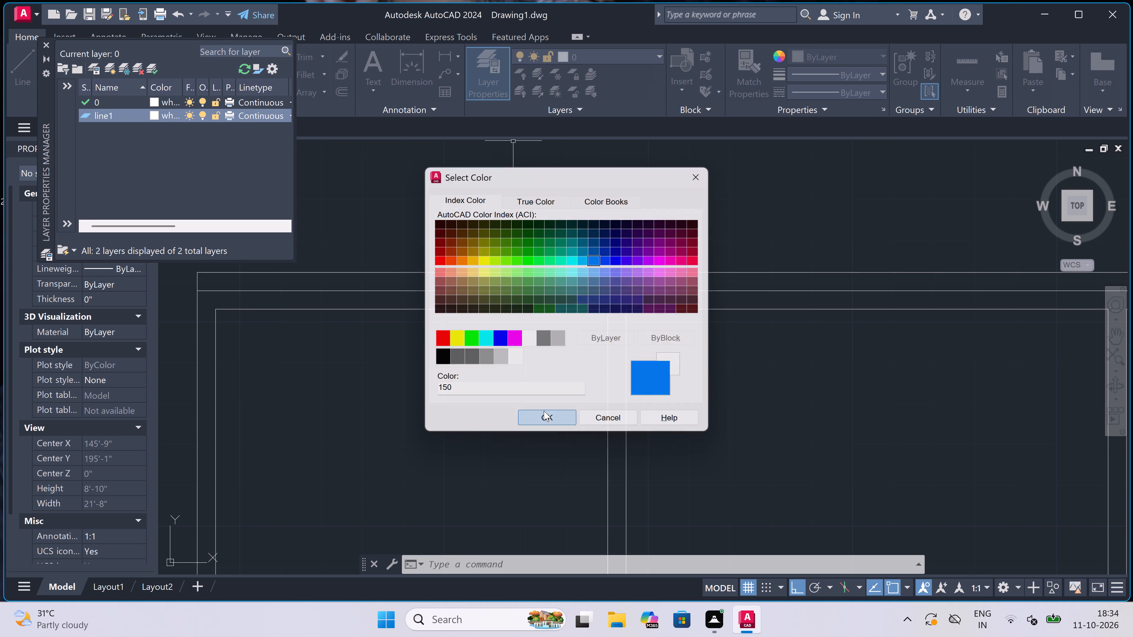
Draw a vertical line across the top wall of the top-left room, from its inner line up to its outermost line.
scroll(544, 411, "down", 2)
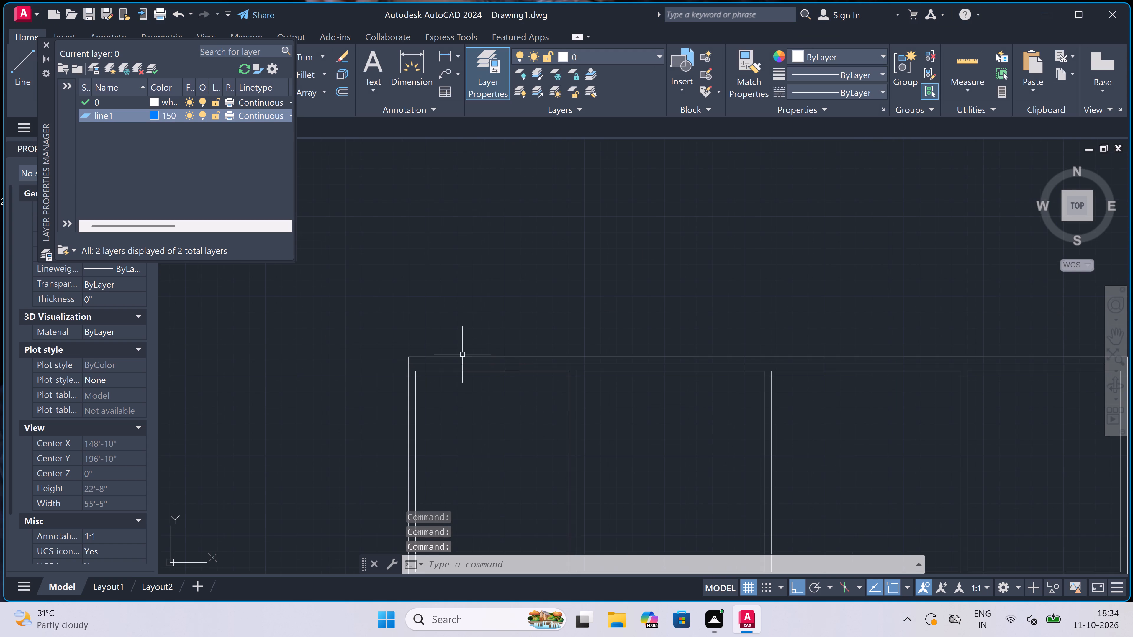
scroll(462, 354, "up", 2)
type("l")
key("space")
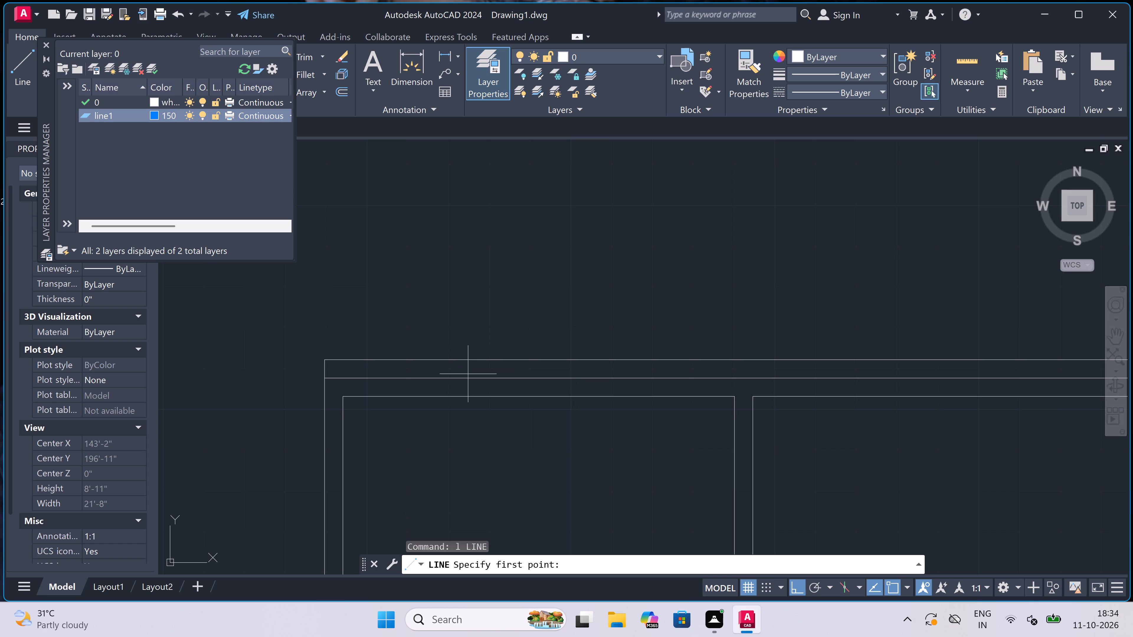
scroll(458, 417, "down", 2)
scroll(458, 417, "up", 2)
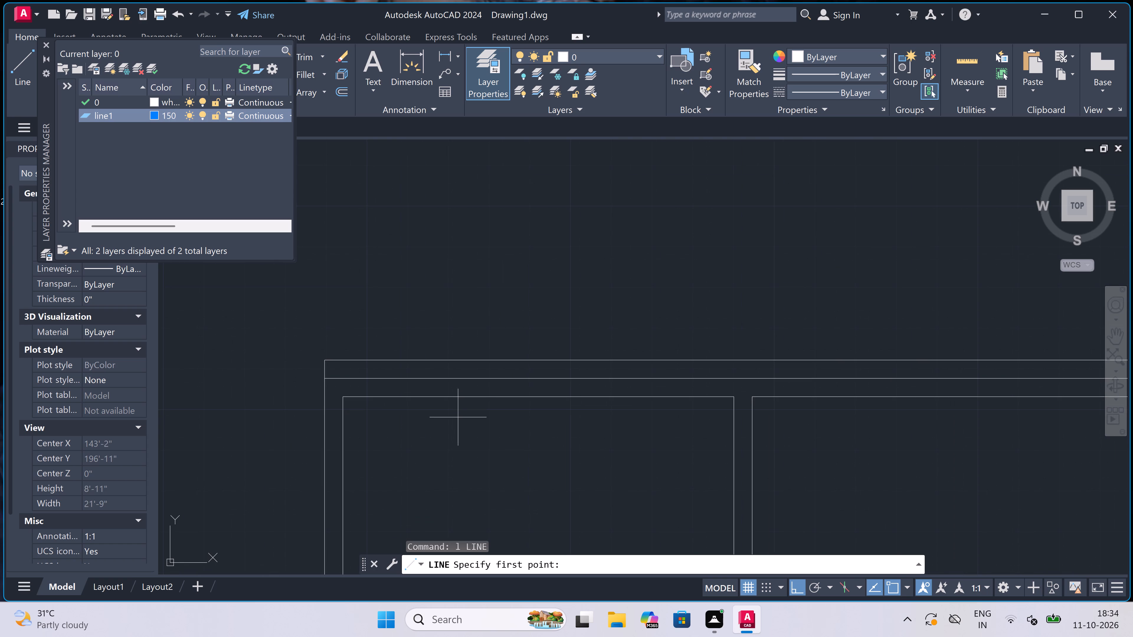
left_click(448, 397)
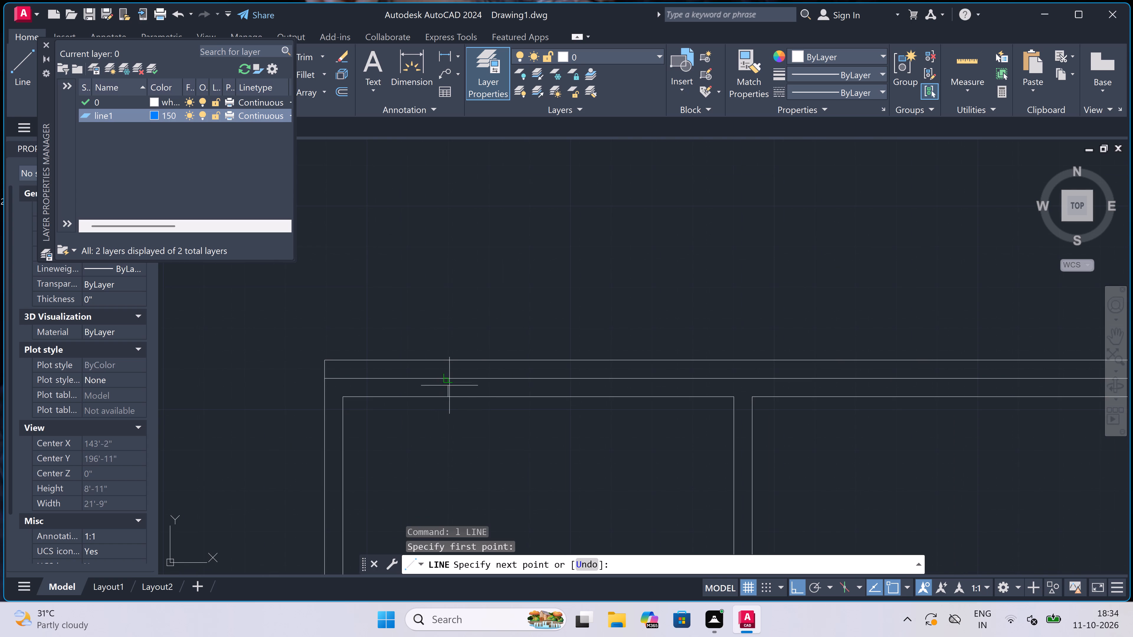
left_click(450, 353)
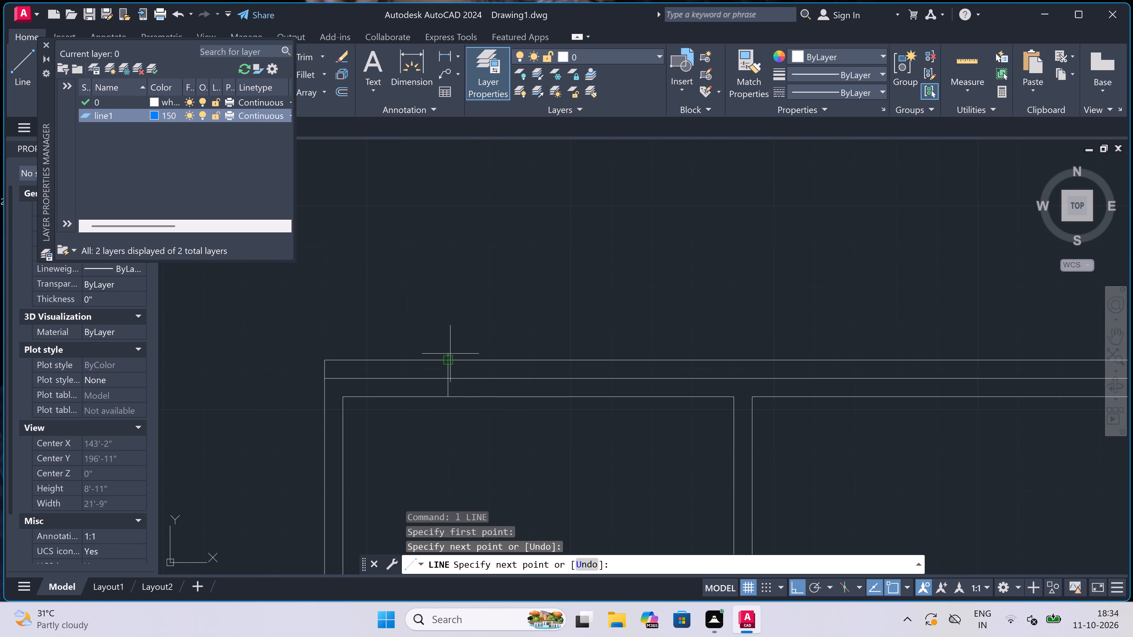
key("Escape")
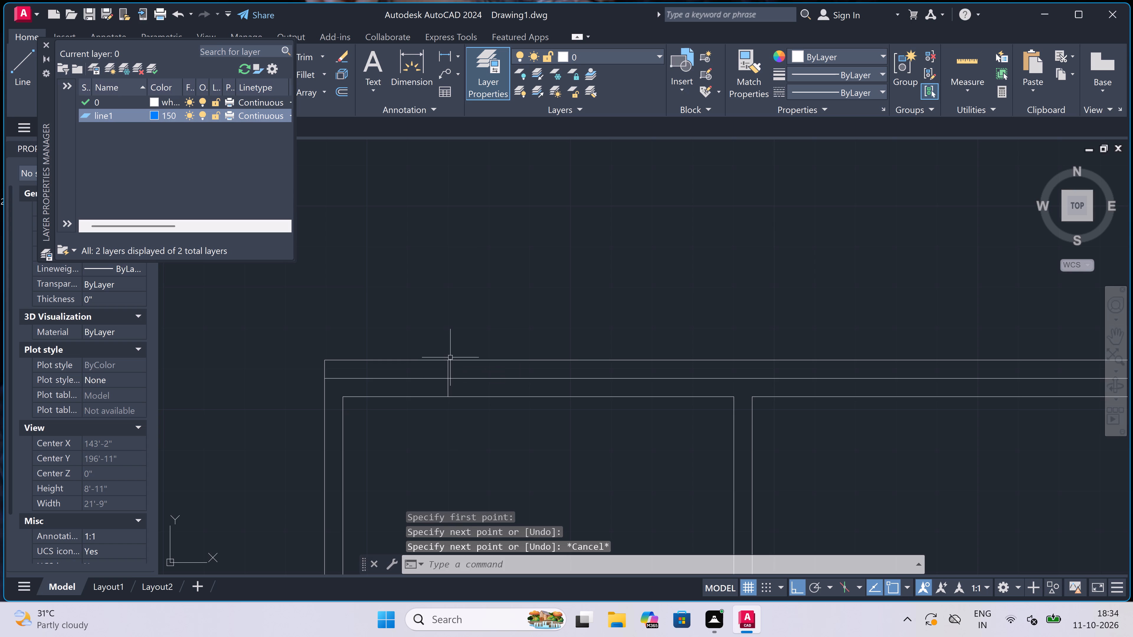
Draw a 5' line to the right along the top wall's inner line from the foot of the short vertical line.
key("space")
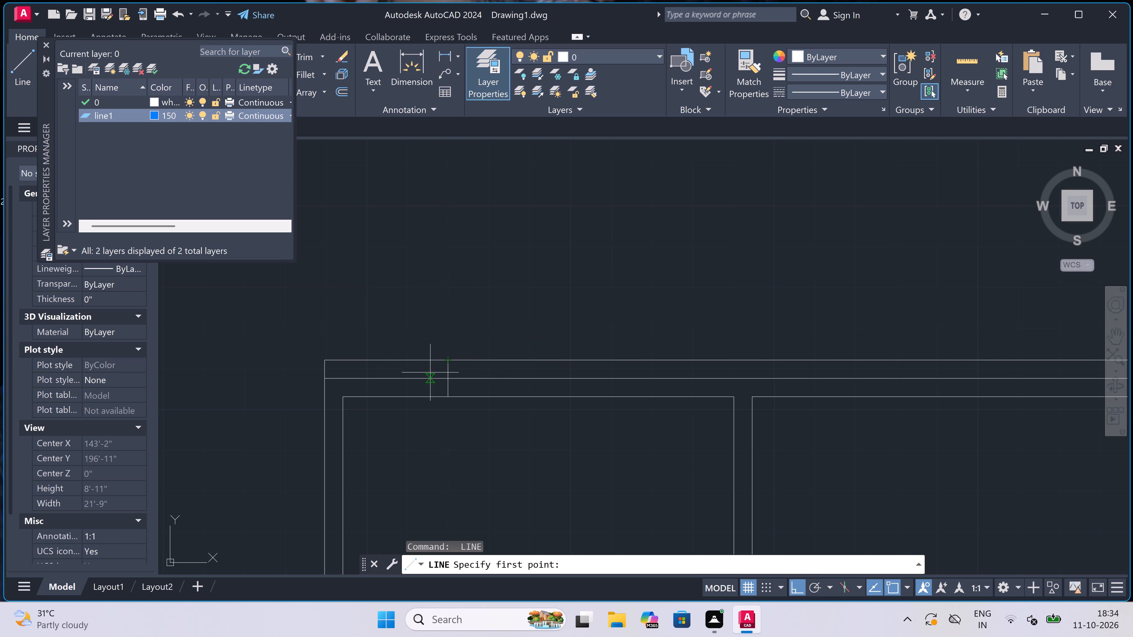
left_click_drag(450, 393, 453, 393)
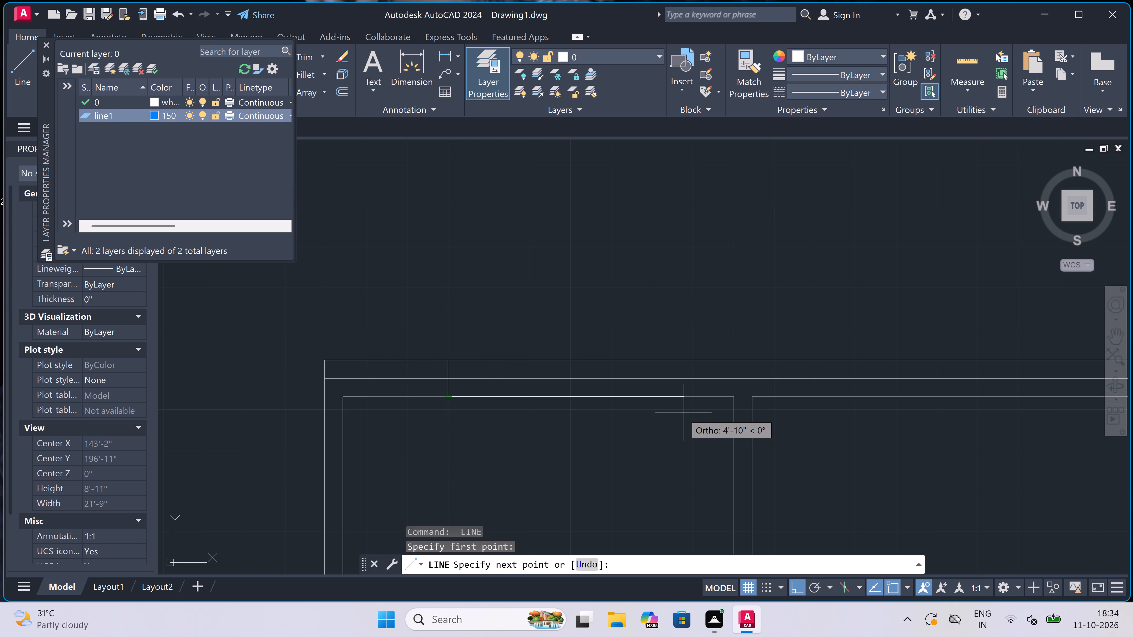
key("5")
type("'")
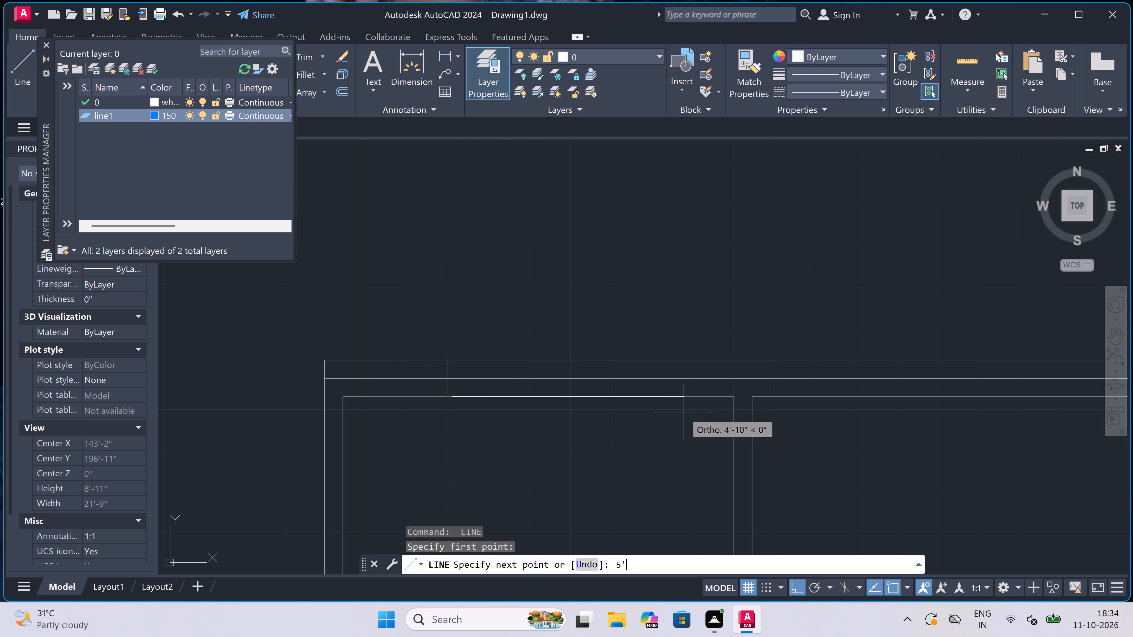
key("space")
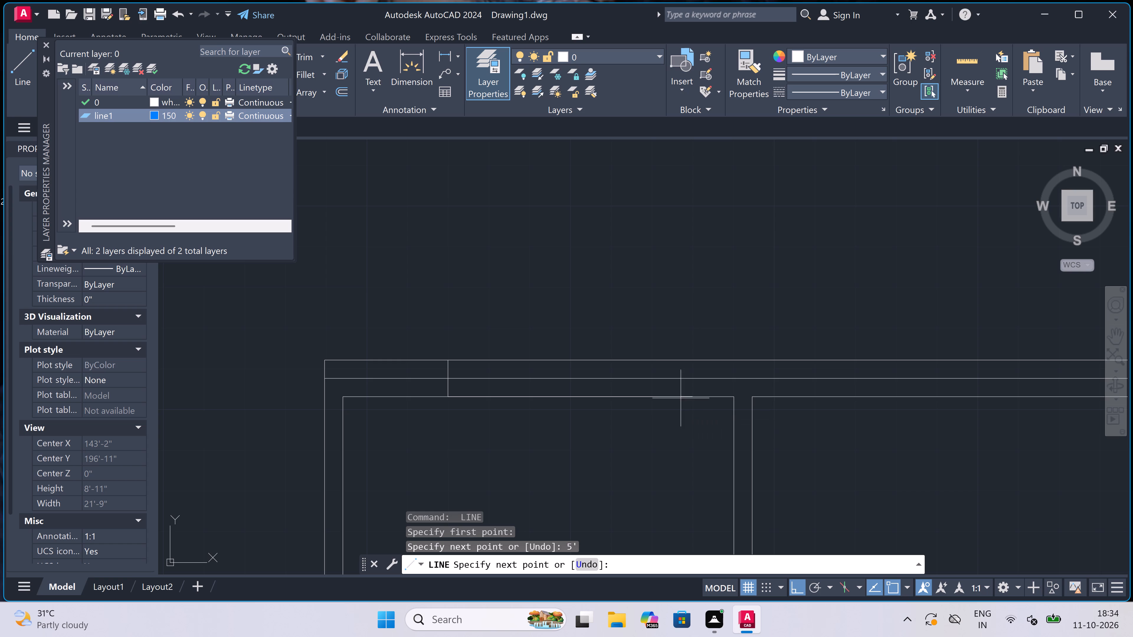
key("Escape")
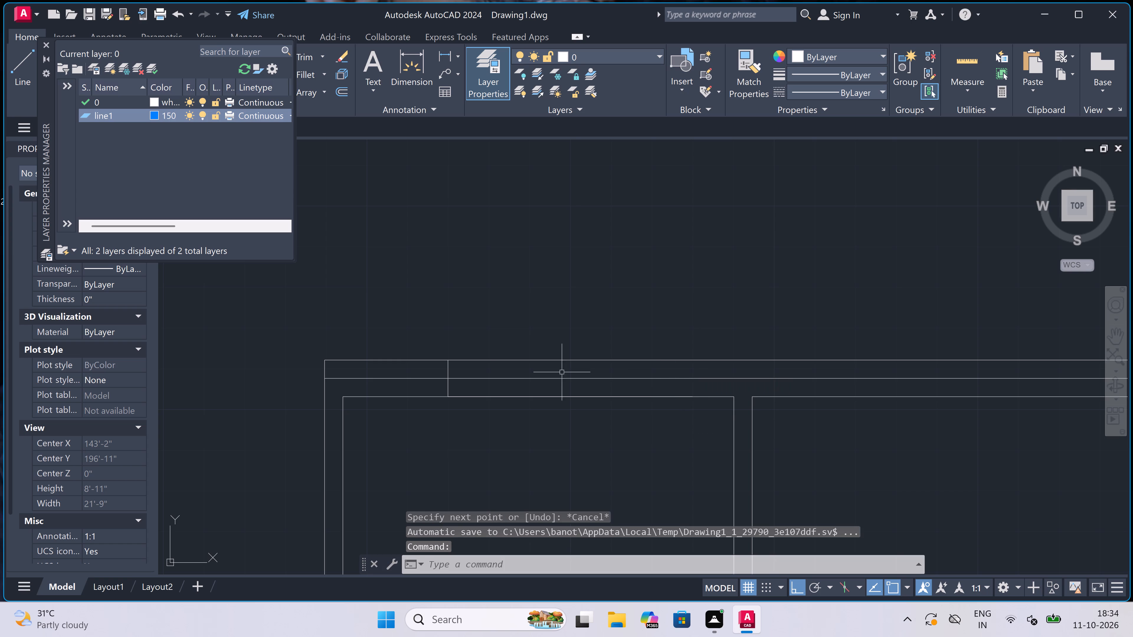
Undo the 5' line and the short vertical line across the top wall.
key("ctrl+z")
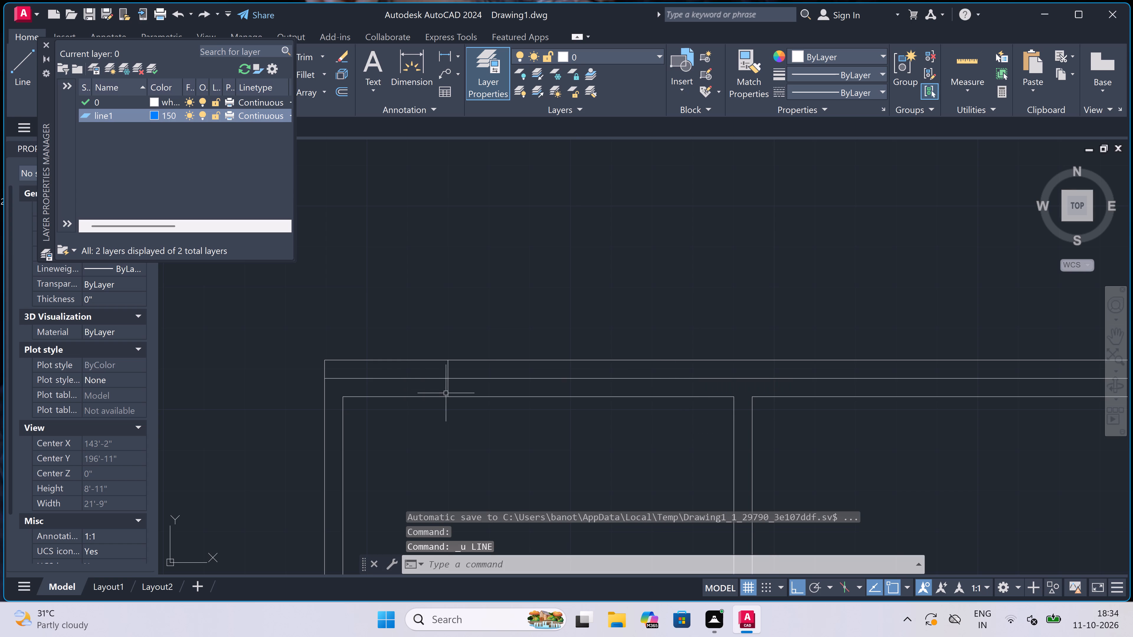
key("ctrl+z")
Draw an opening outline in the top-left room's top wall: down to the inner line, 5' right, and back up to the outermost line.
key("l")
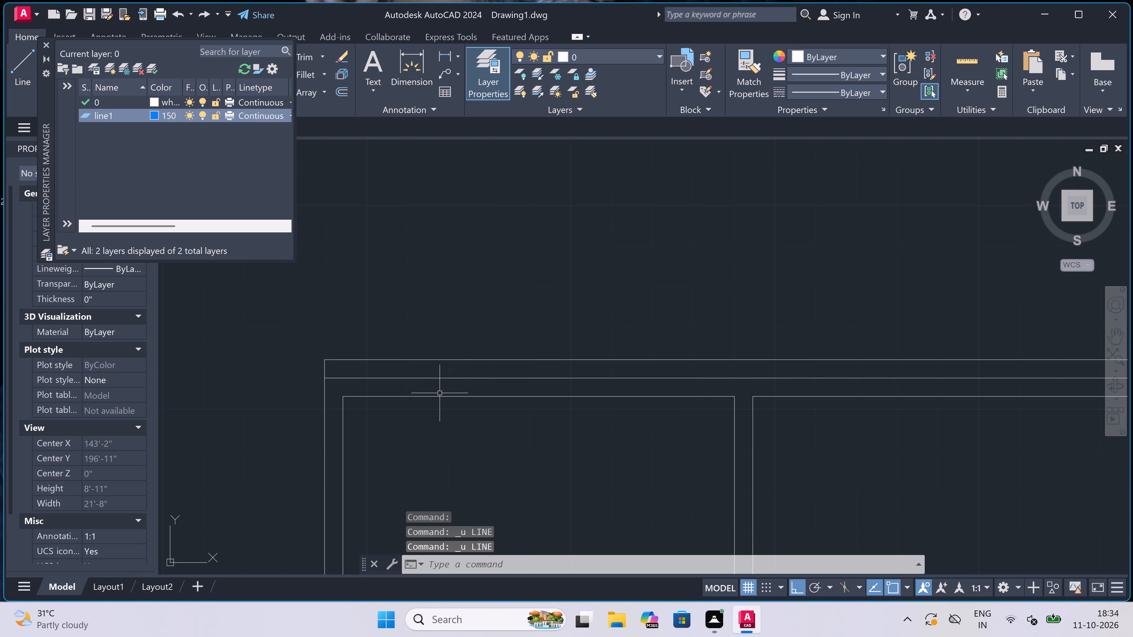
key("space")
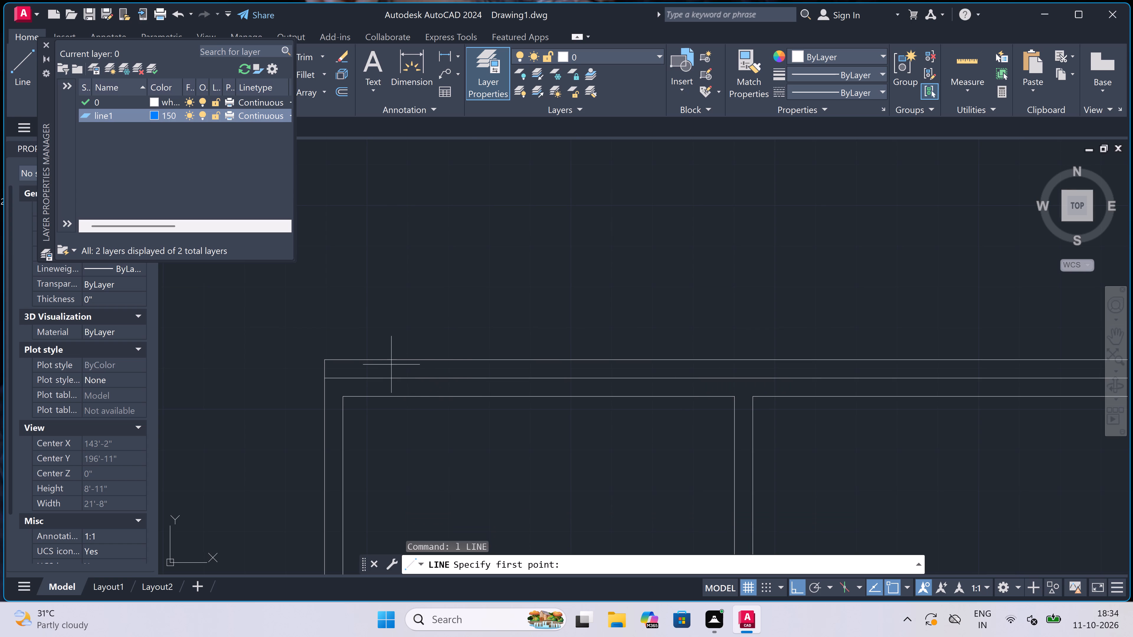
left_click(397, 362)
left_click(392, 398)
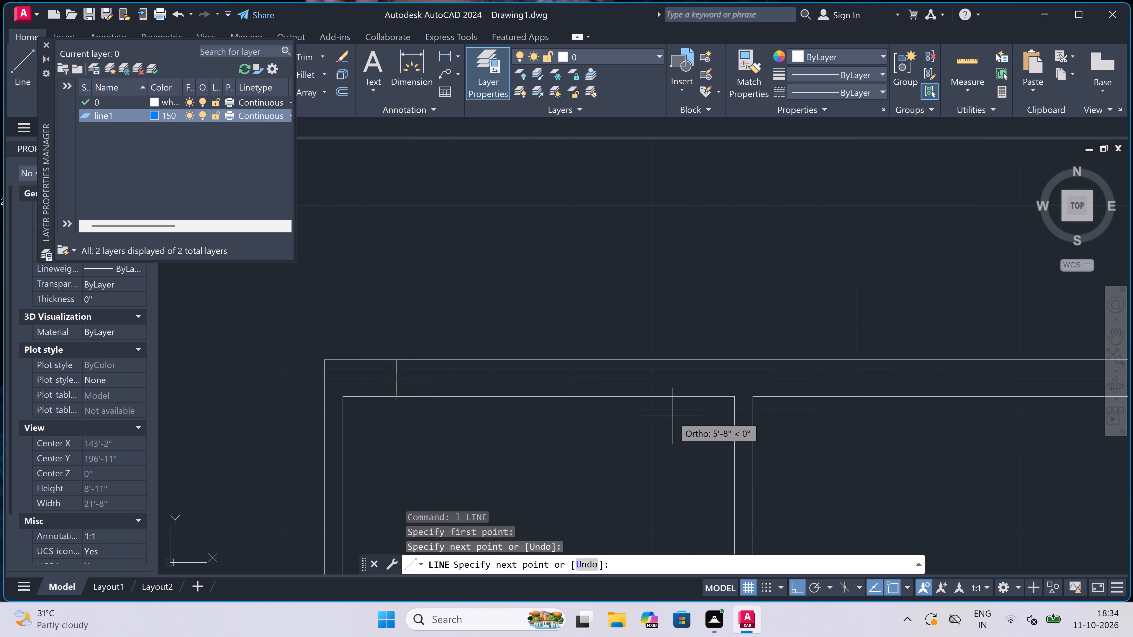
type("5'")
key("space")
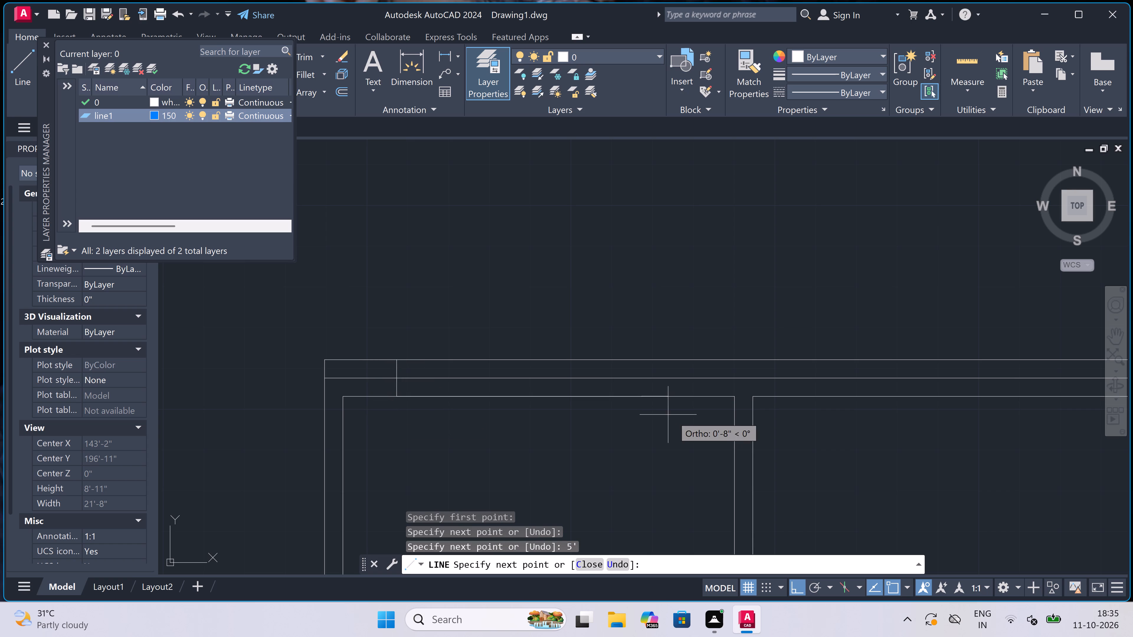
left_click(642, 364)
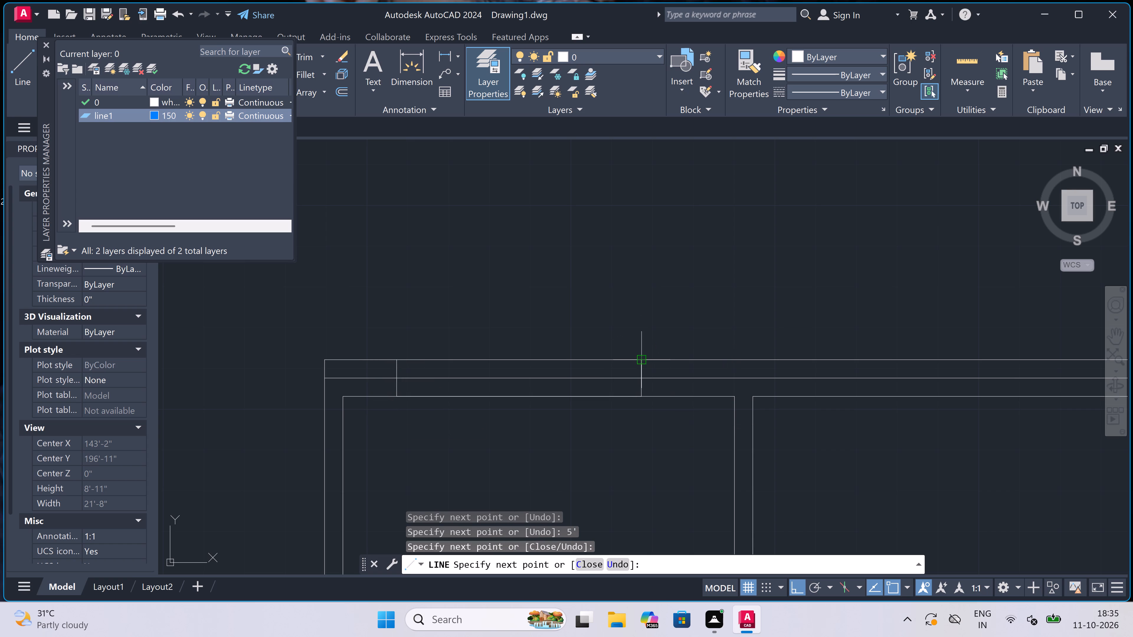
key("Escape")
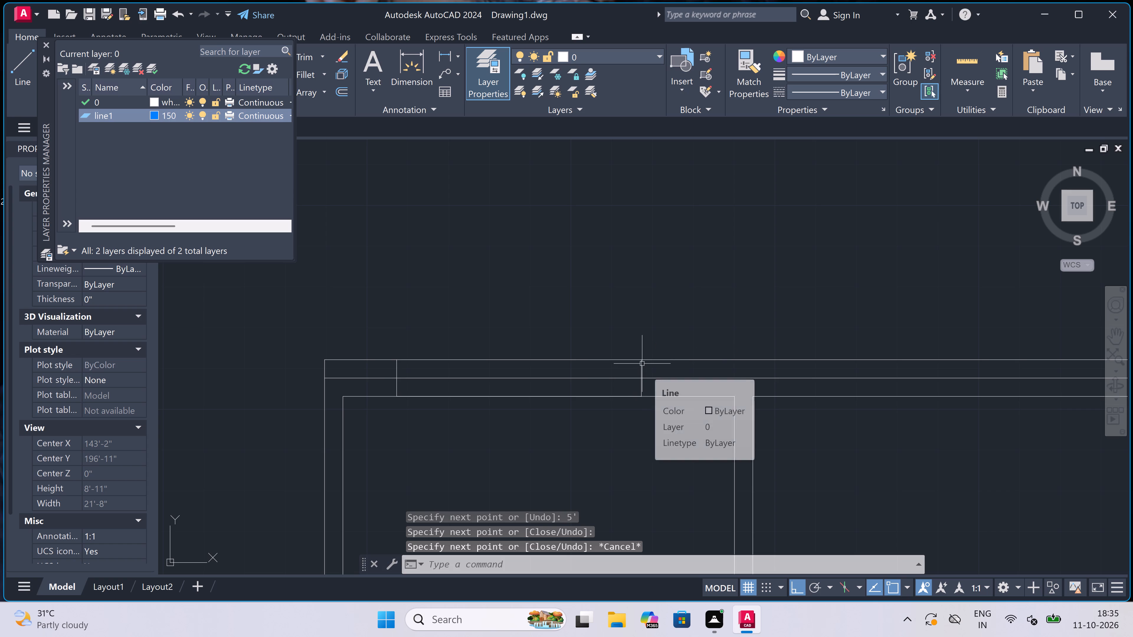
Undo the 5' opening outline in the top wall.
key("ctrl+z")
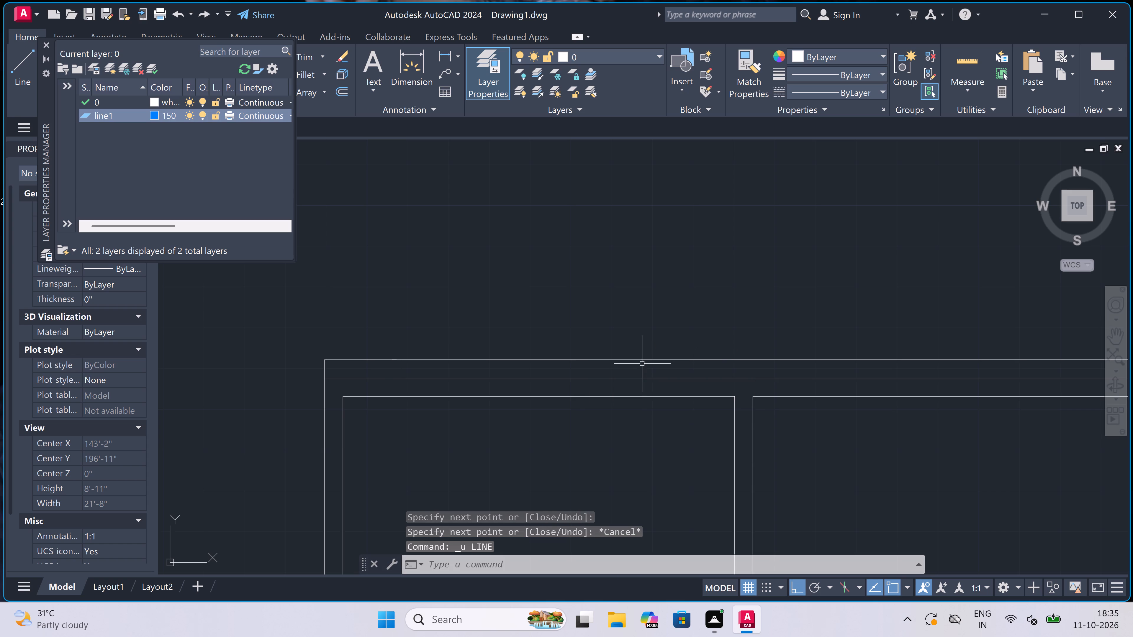
Draw an opening outline in the top-left room's top wall: down to the inner line, 3' right, and back up to the outermost line.
key("l")
key("space")
left_click(443, 361)
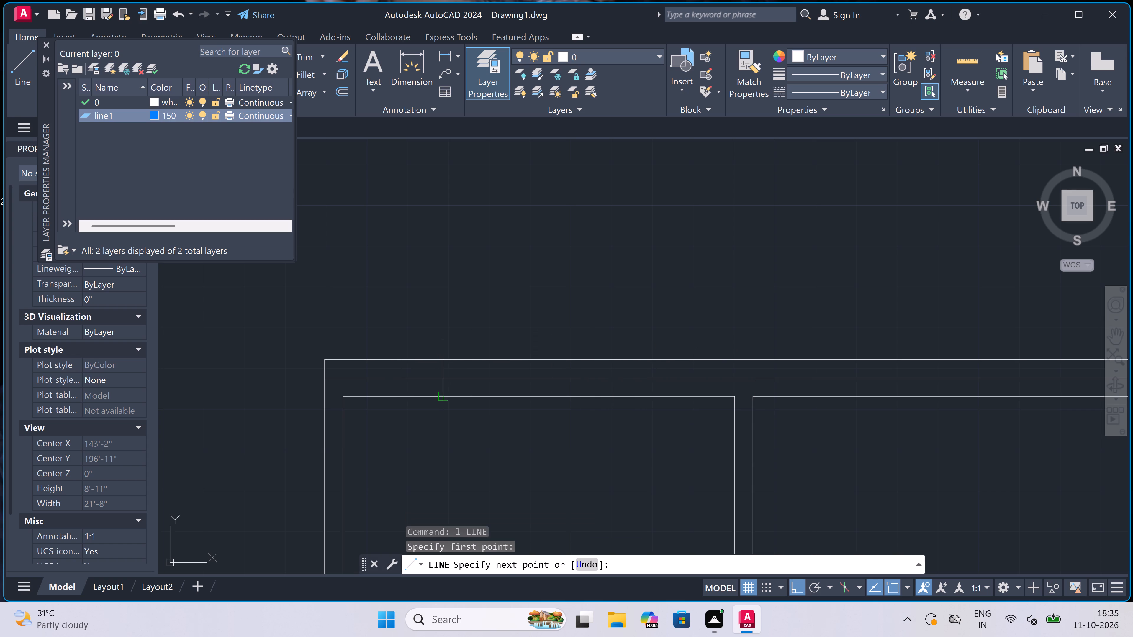
left_click(440, 400)
type("3'")
key("space")
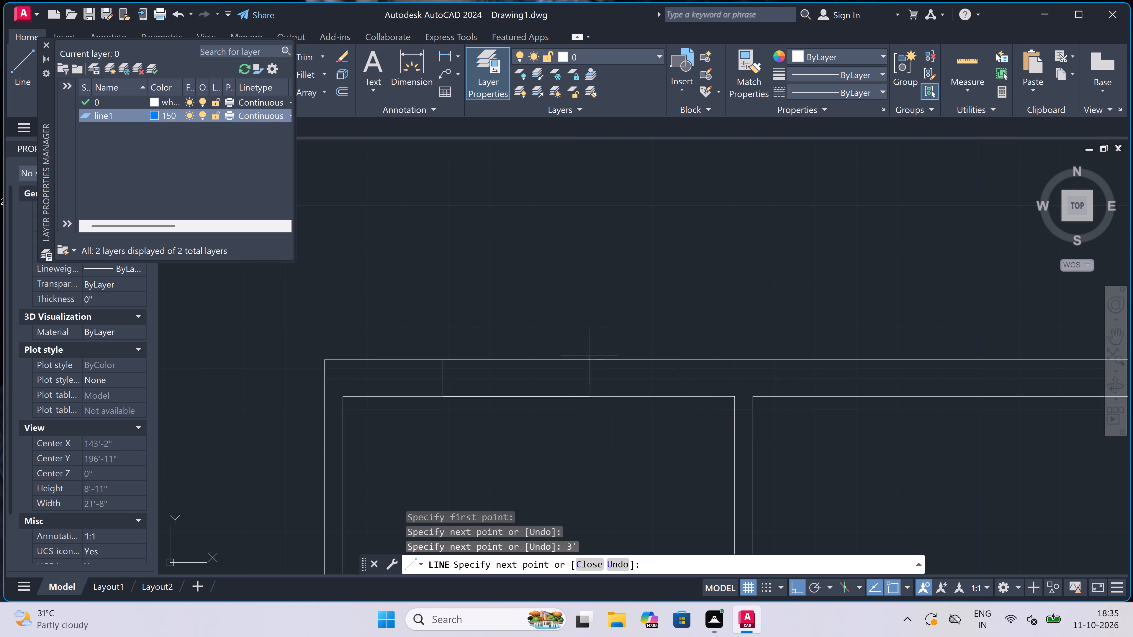
left_click(590, 358)
key("Escape")
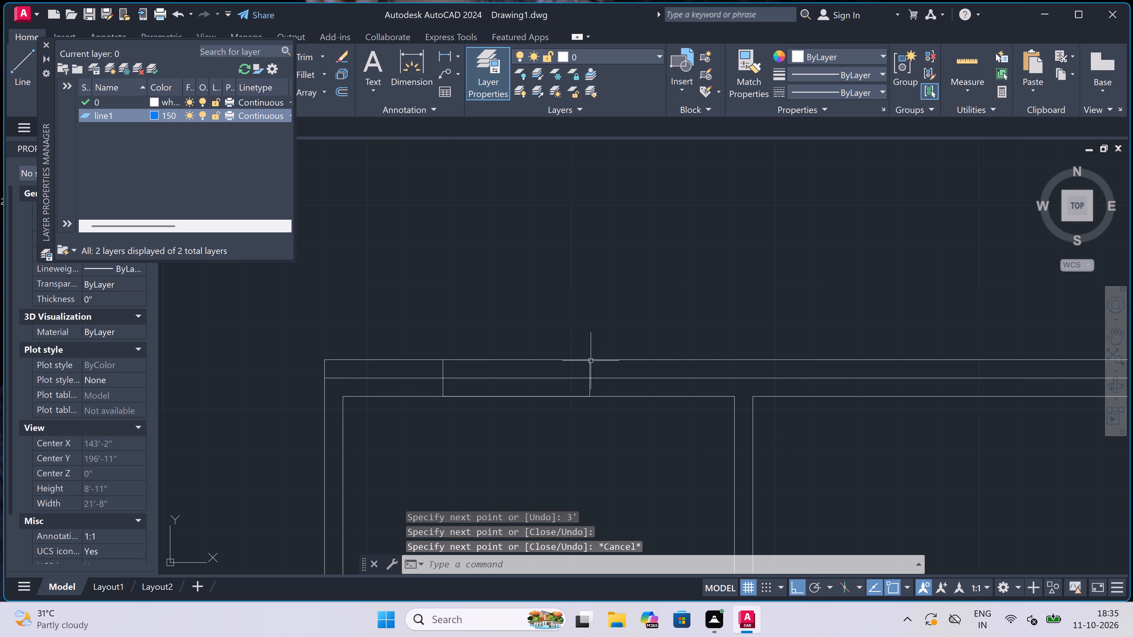
Draw the right jamb return of the 3' opening: 4.5" right along the outermost line, ending down at the middle line.
scroll(592, 362, "up", 2)
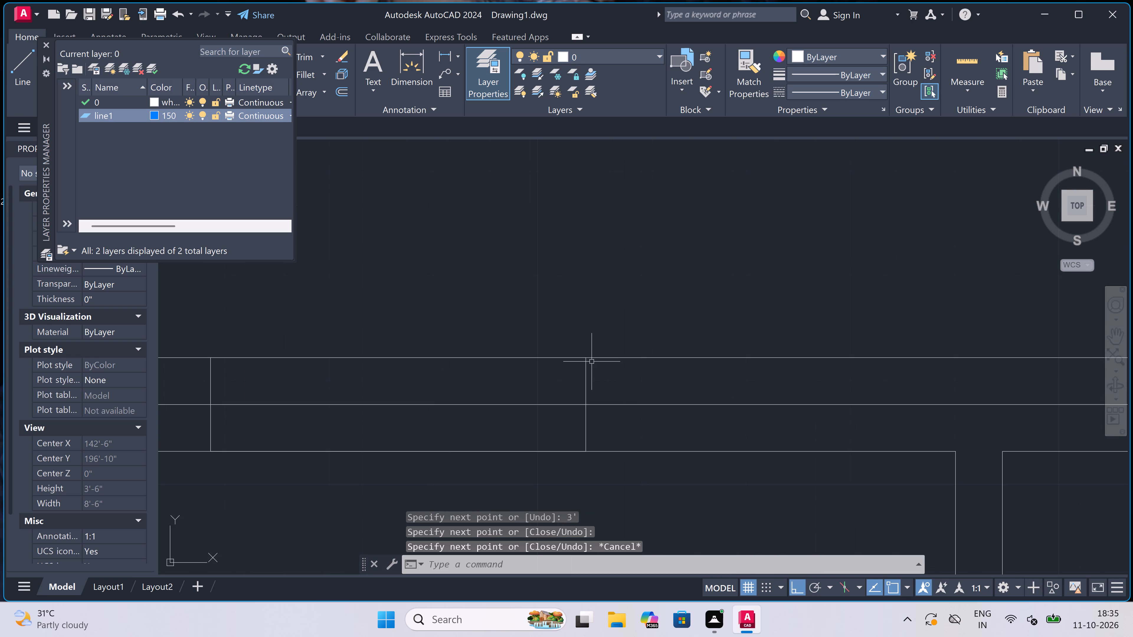
type("l")
key("space")
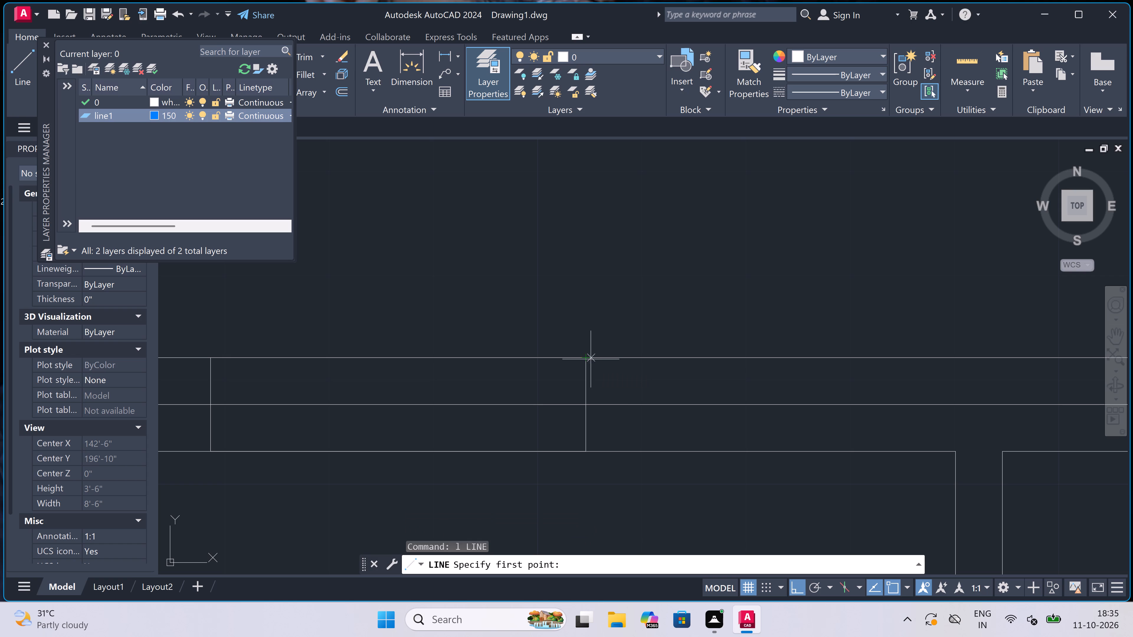
left_click(585, 354)
type("4.5\"")
key("space")
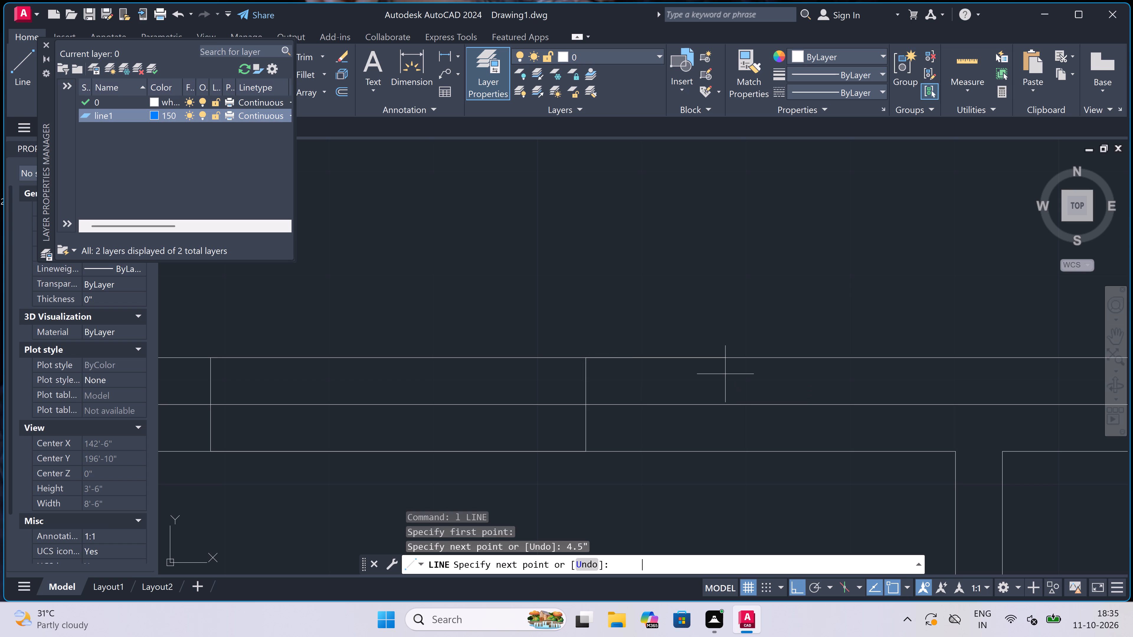
left_click(633, 411)
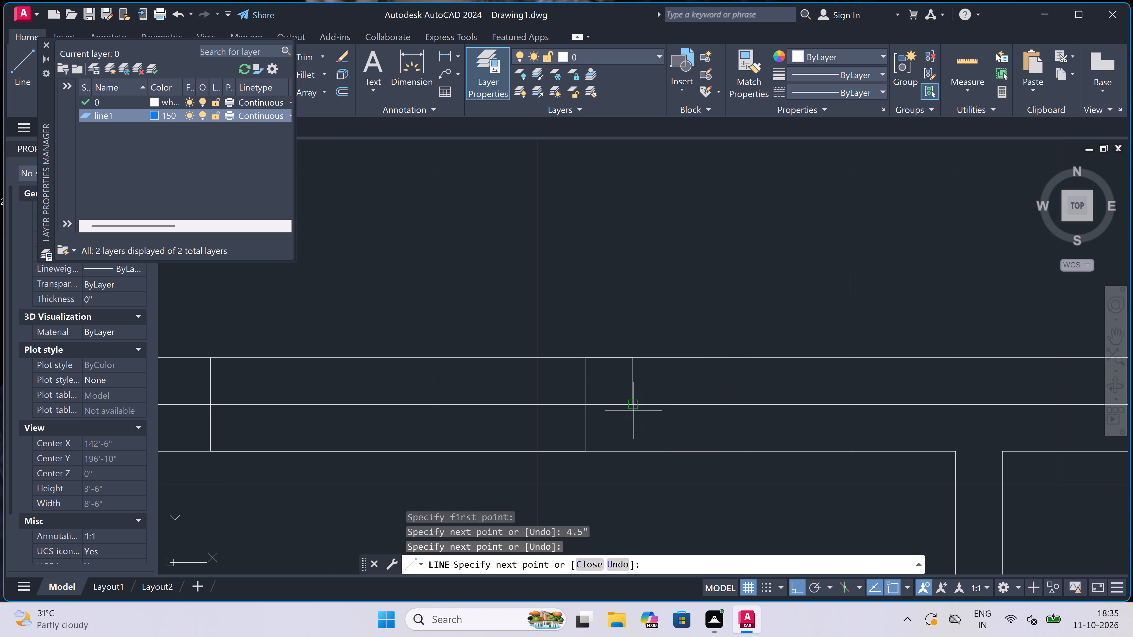
key("Escape")
Draw the left jamb return of the 3' opening: 4.5" left along the outermost line, ending down at the middle line.
key("space")
scroll(443, 357, "down", 2)
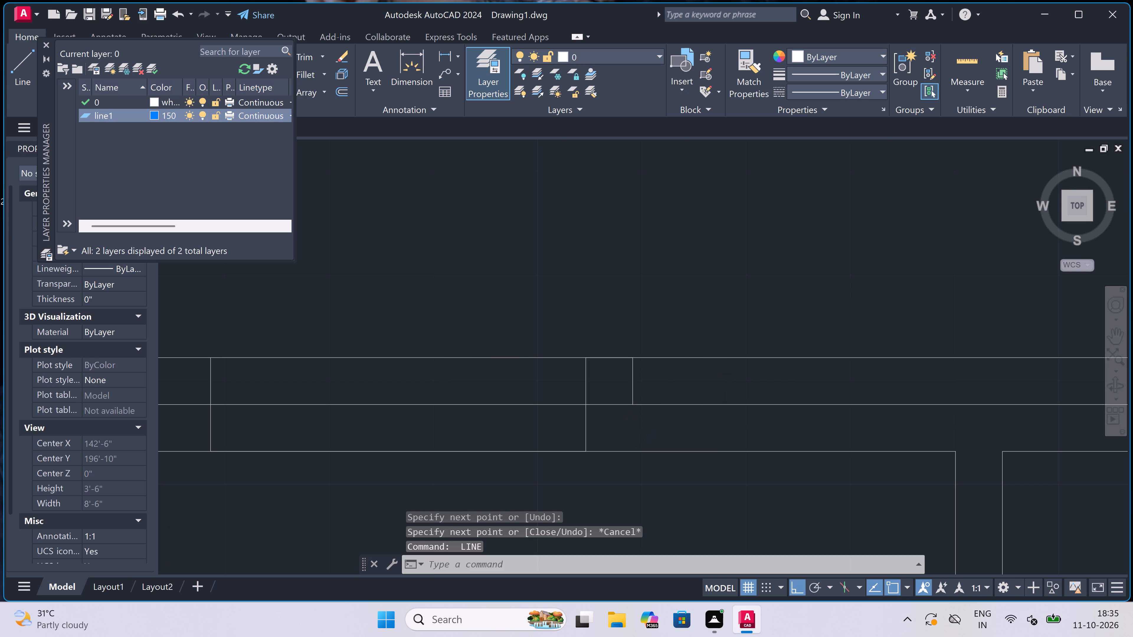
scroll(289, 348, "up", 2)
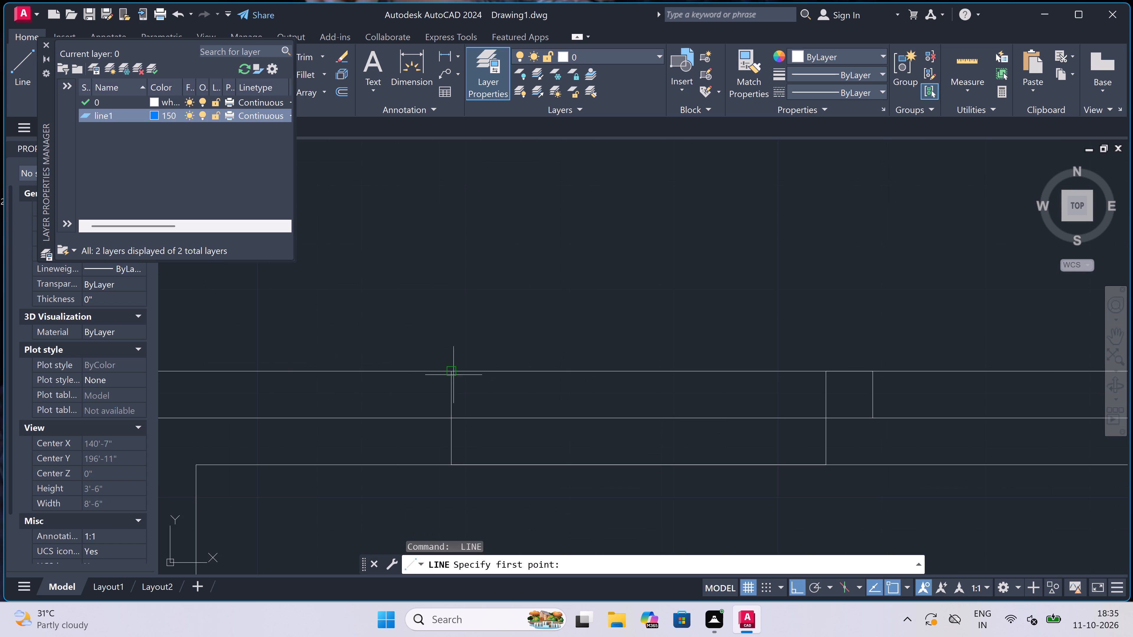
left_click(449, 372)
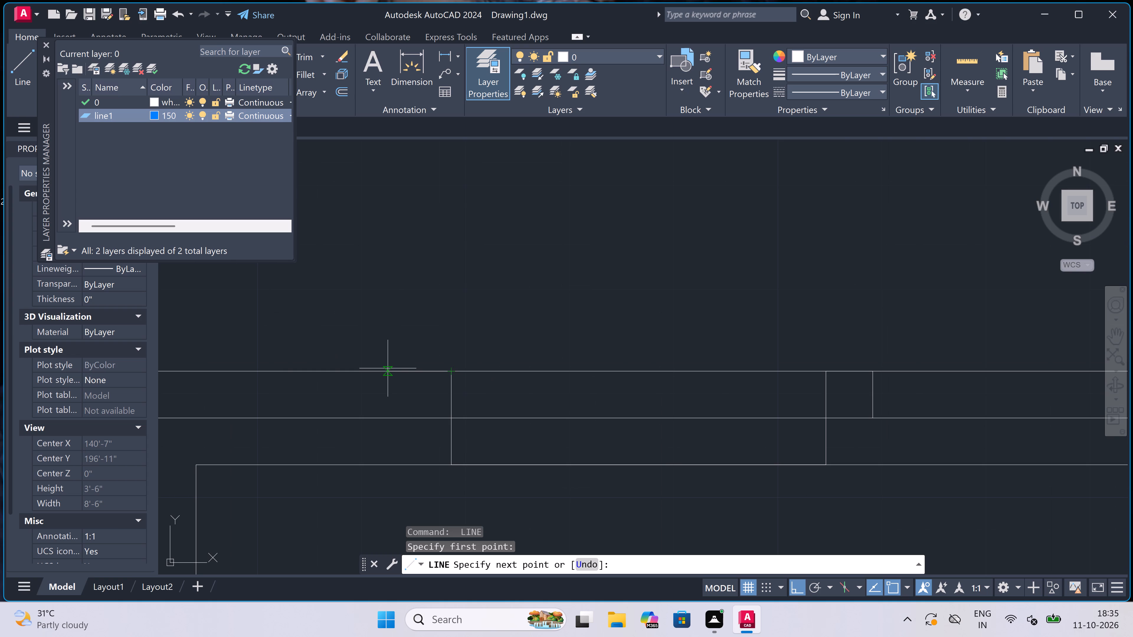
type("4.5\"")
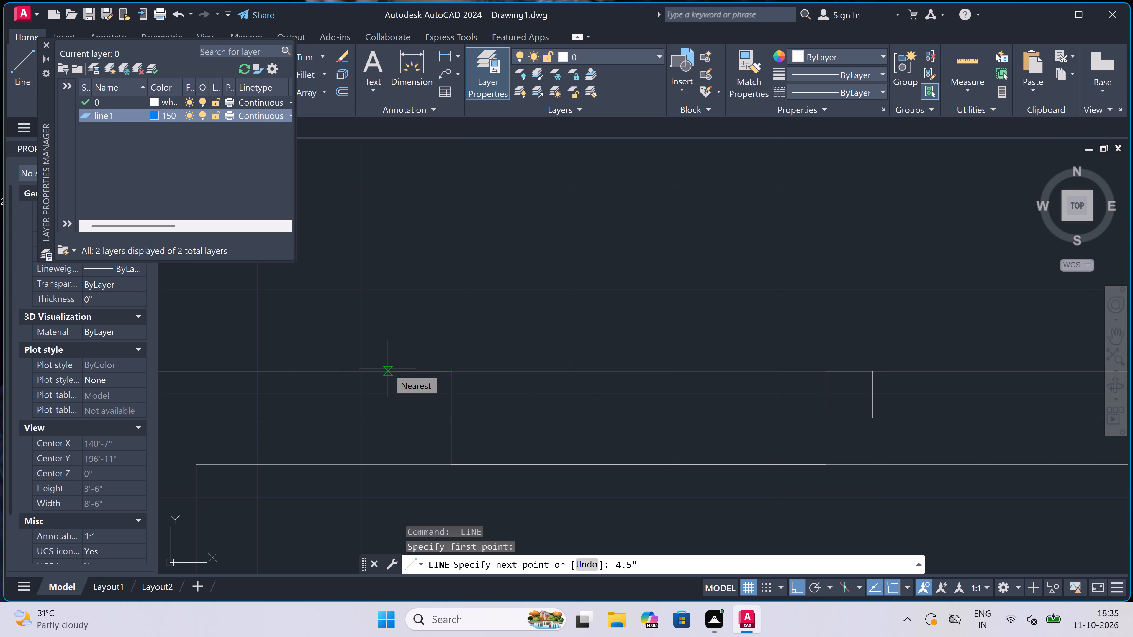
key("space")
left_click(412, 404)
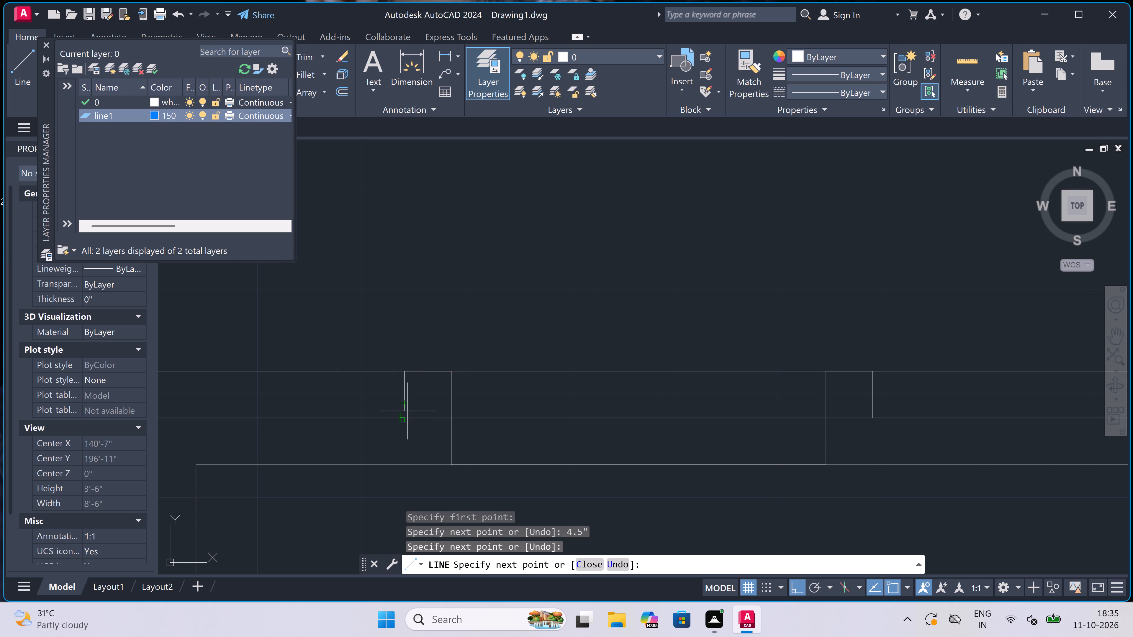
left_click(405, 415)
key("Escape")
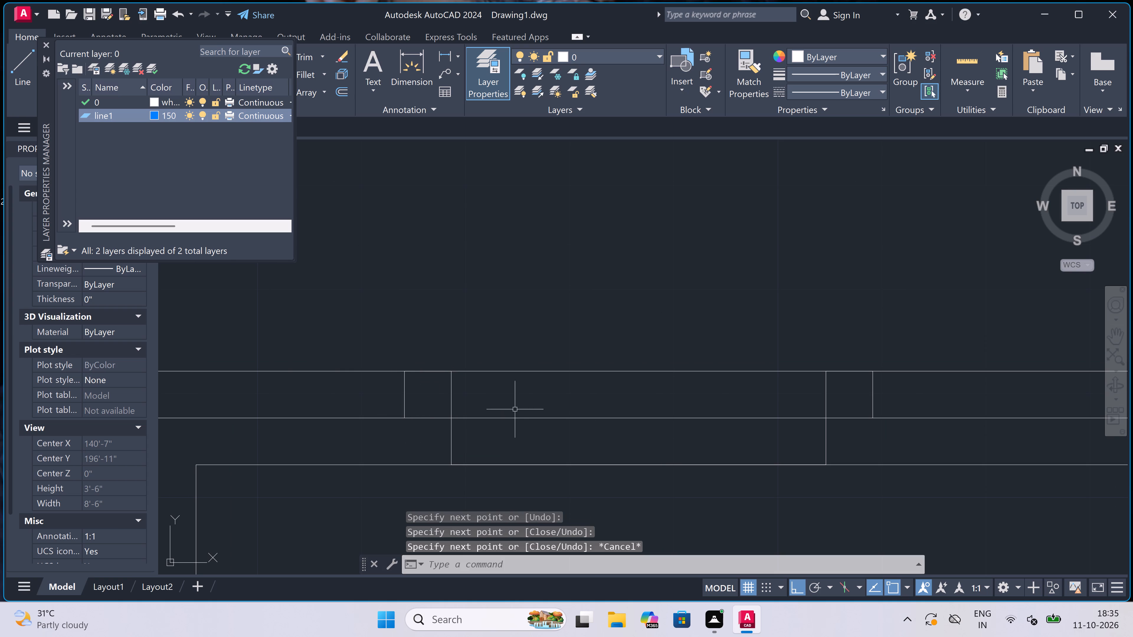
Trim the outermost and middle wall lines between the two jambs of the 3' opening.
key("t")
key("r")
key("space")
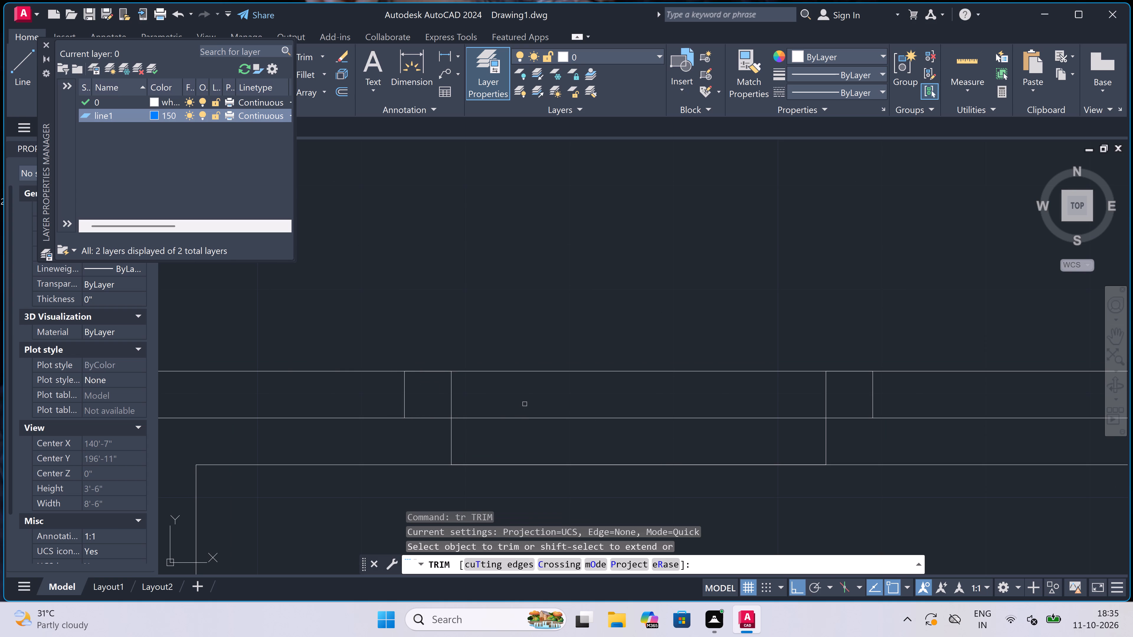
left_click(511, 451)
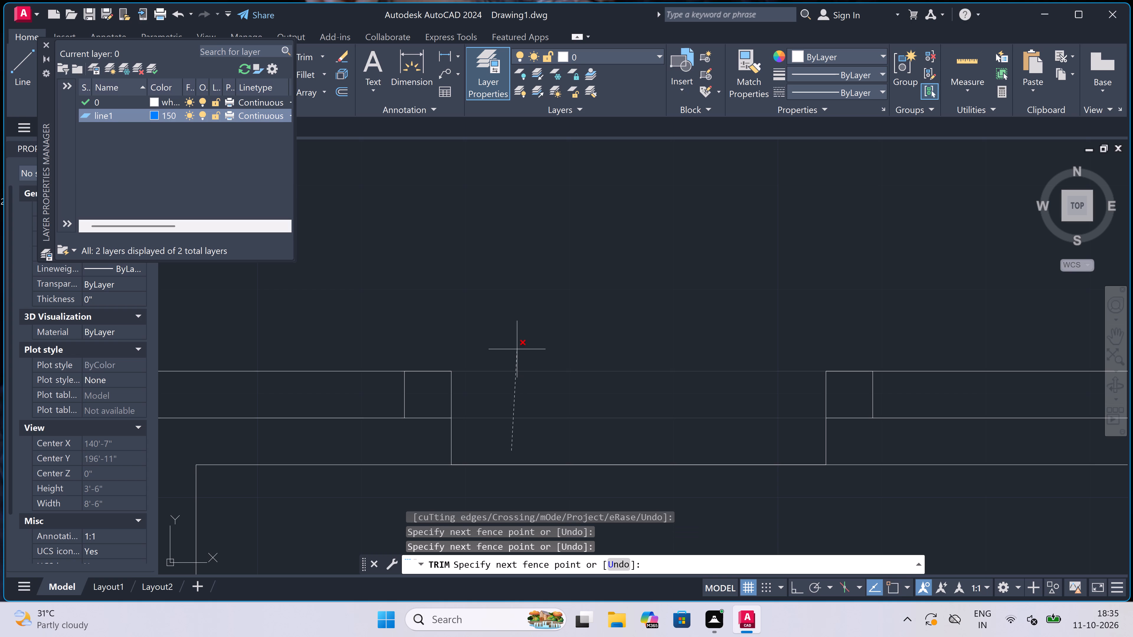
left_click(517, 349)
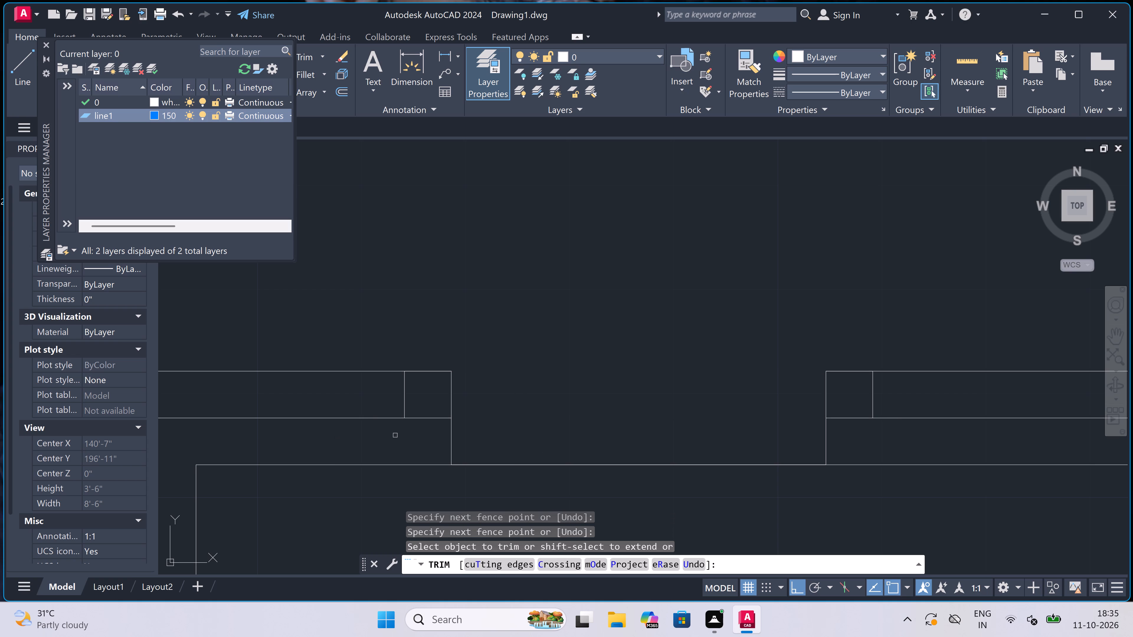
Trim the middle line inside the left jamb, the outermost line from that jamb to the corner, and the leftover corner stub.
left_click(395, 435)
left_click(437, 408)
scroll(437, 408, "down", 3)
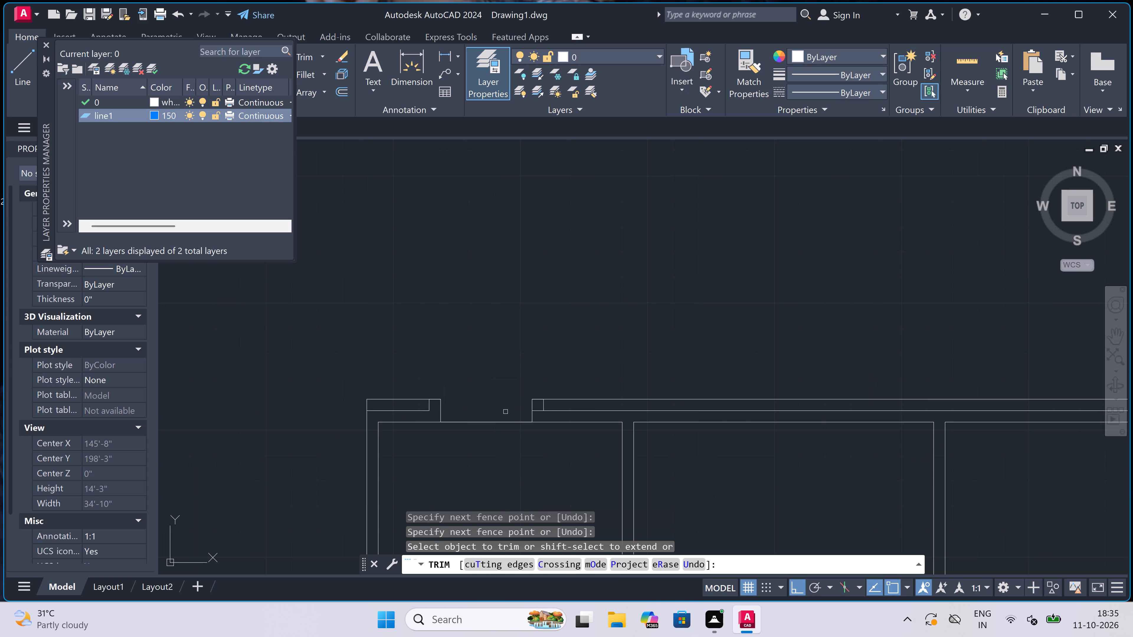
scroll(297, 412, "up", 1)
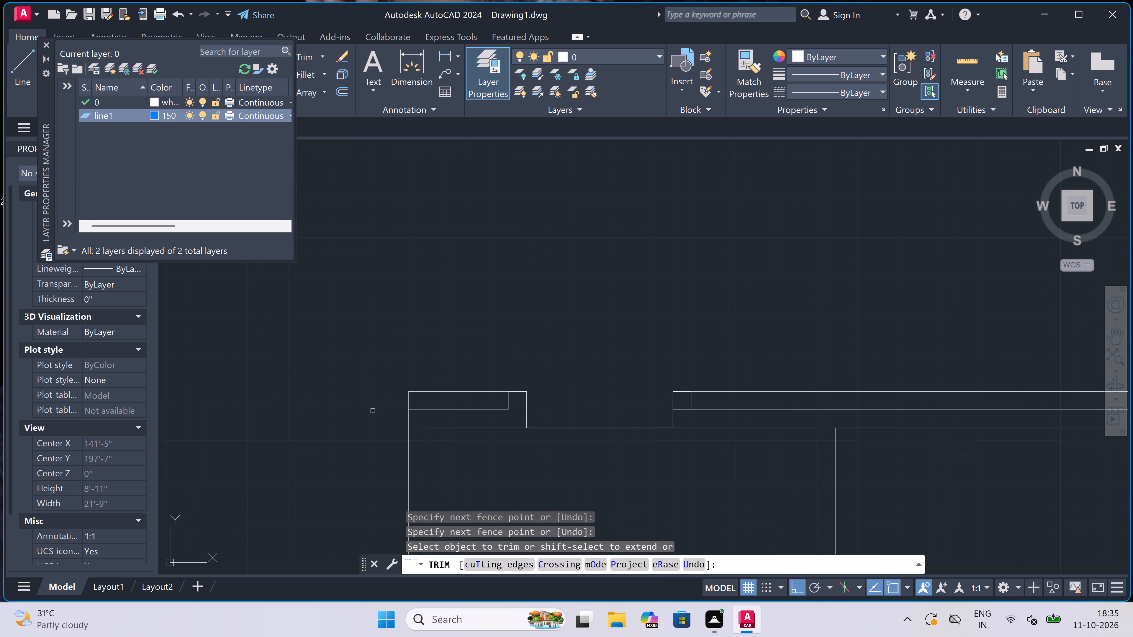
scroll(480, 408, "up", 1)
left_click(454, 391)
left_click(454, 365)
scroll(335, 413, "up", 1)
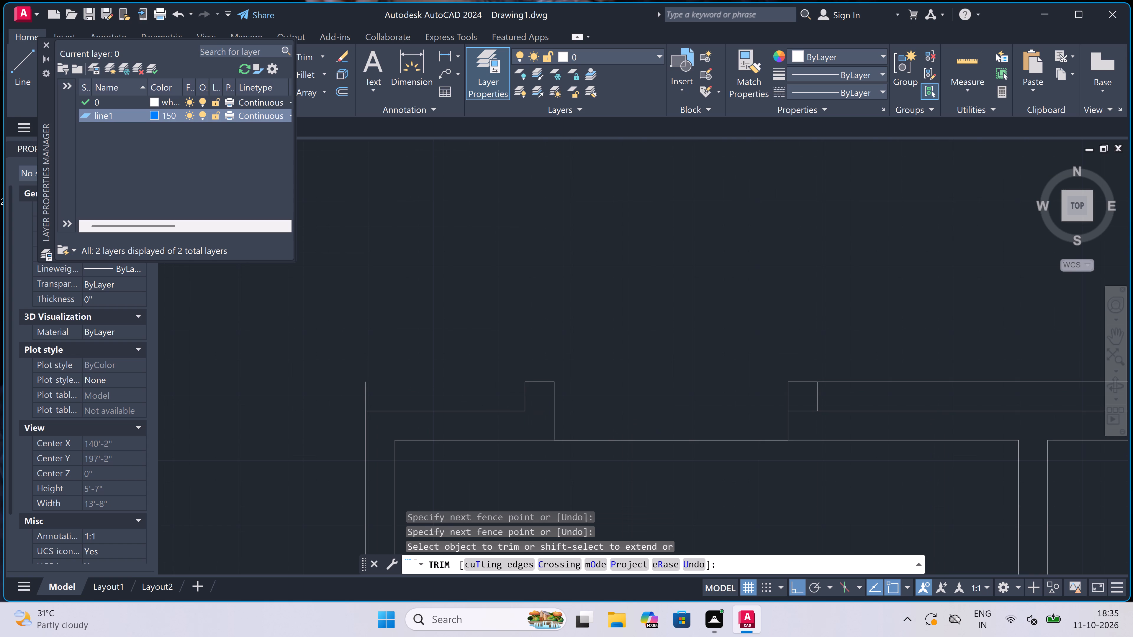
left_click(335, 413)
left_click(477, 353)
Trim the middle wall line inside the right jamb of the 3' opening.
scroll(419, 366, "down", 5)
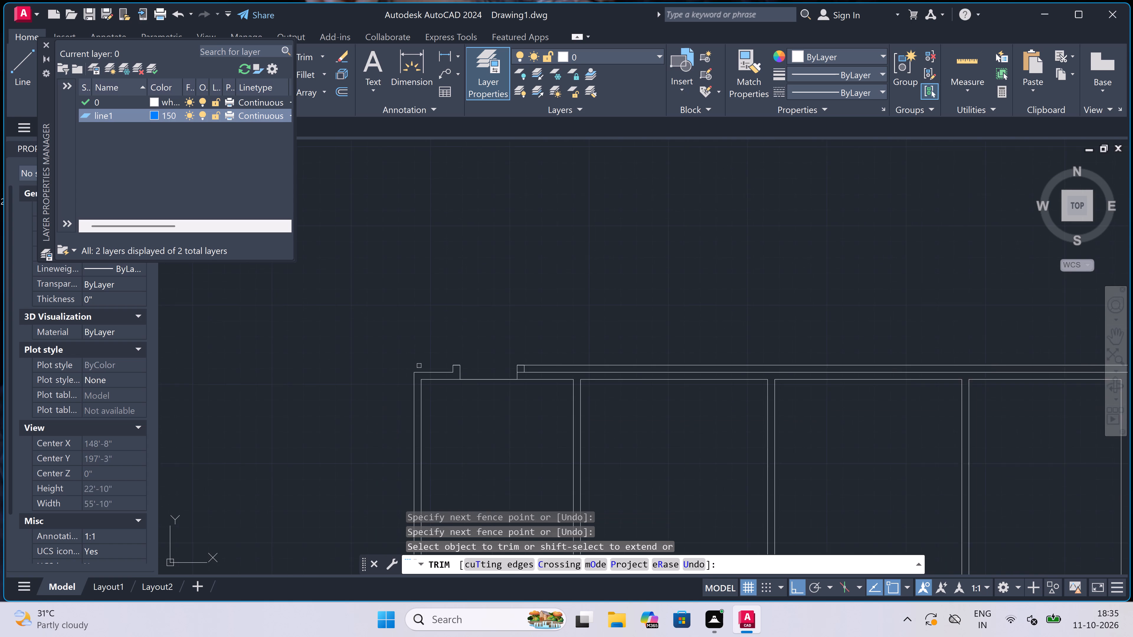
scroll(419, 367, "down", 1)
scroll(457, 367, "up", 4)
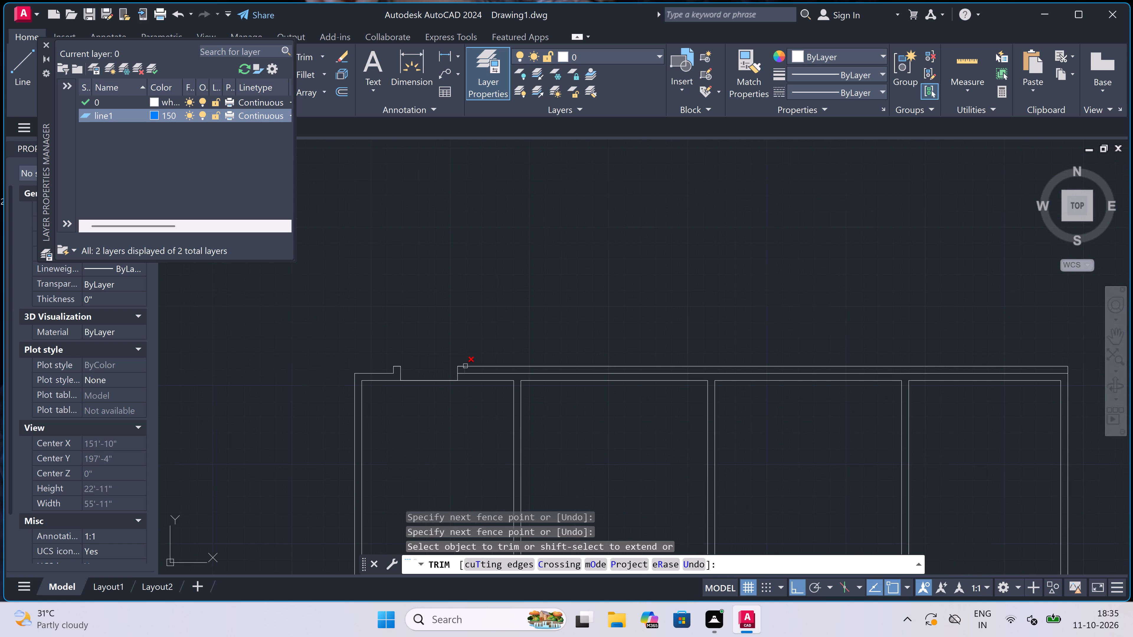
scroll(448, 394, "up", 2)
left_click(468, 385)
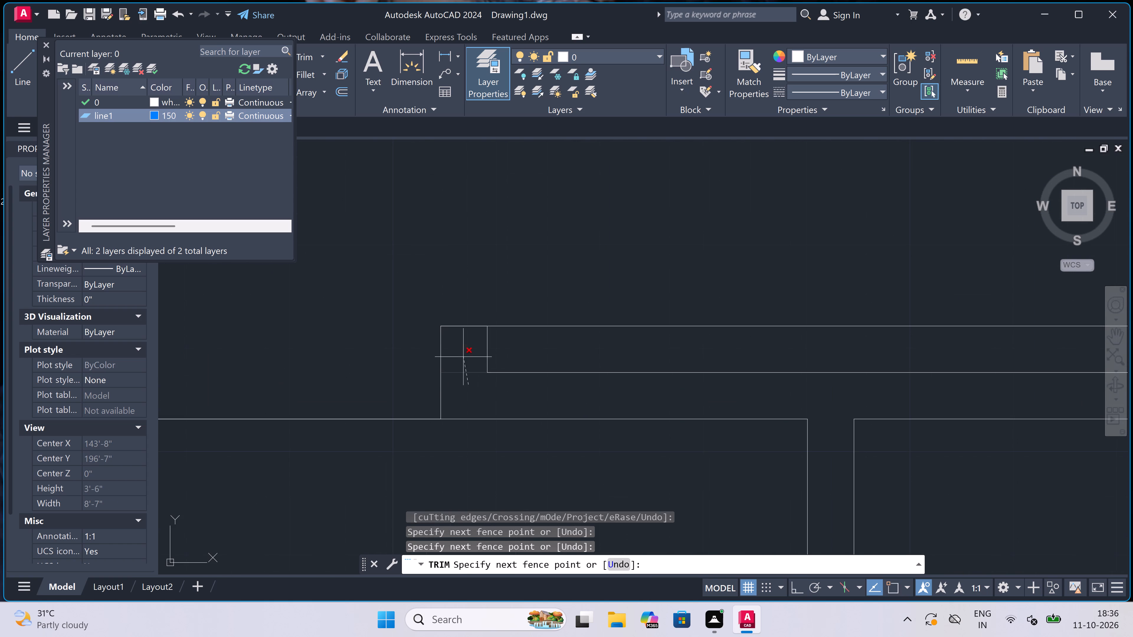
left_click(463, 357)
scroll(440, 366, "down", 4)
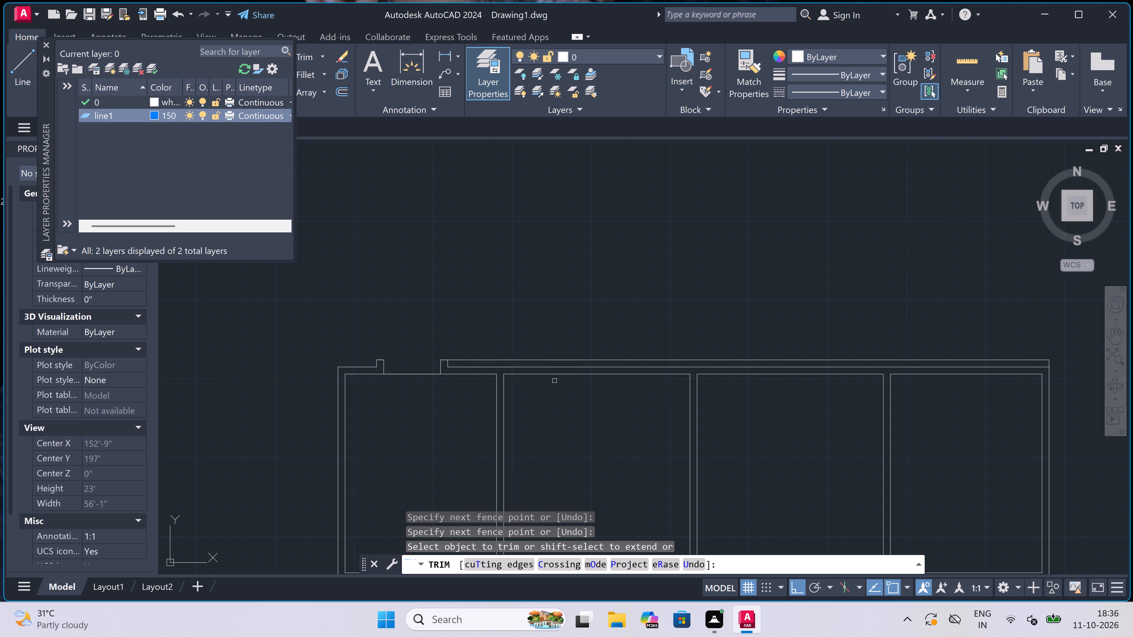
key("Escape")
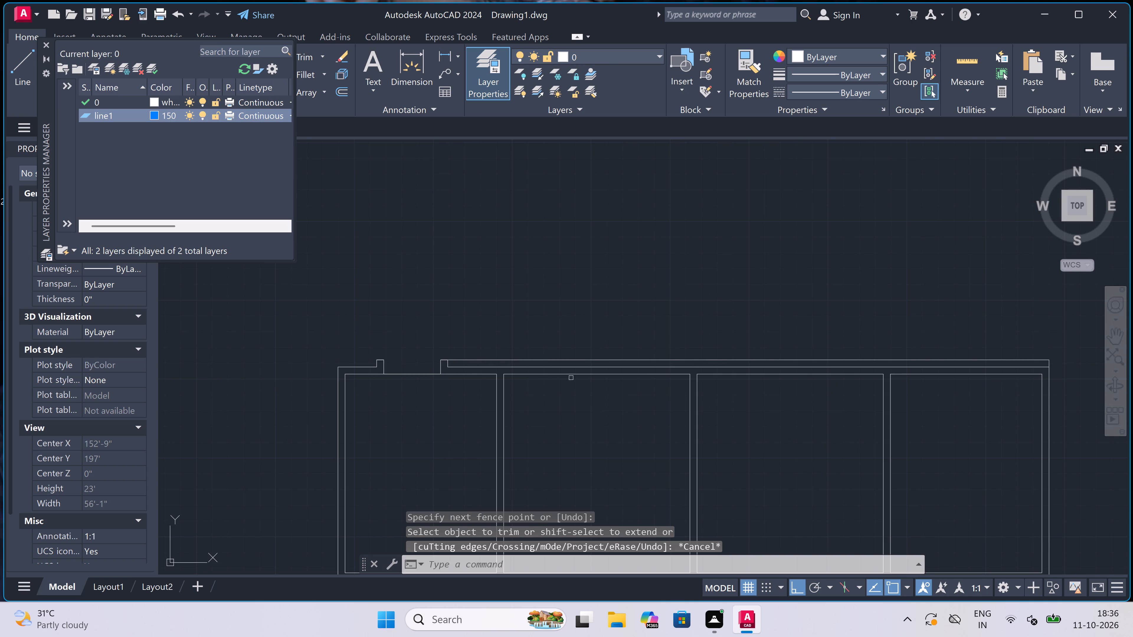
Draw a 5' opening outline in the second room's top wall, with a 4.5" right jamb return ending down at the middle line.
scroll(668, 364, "up", 2)
key("l")
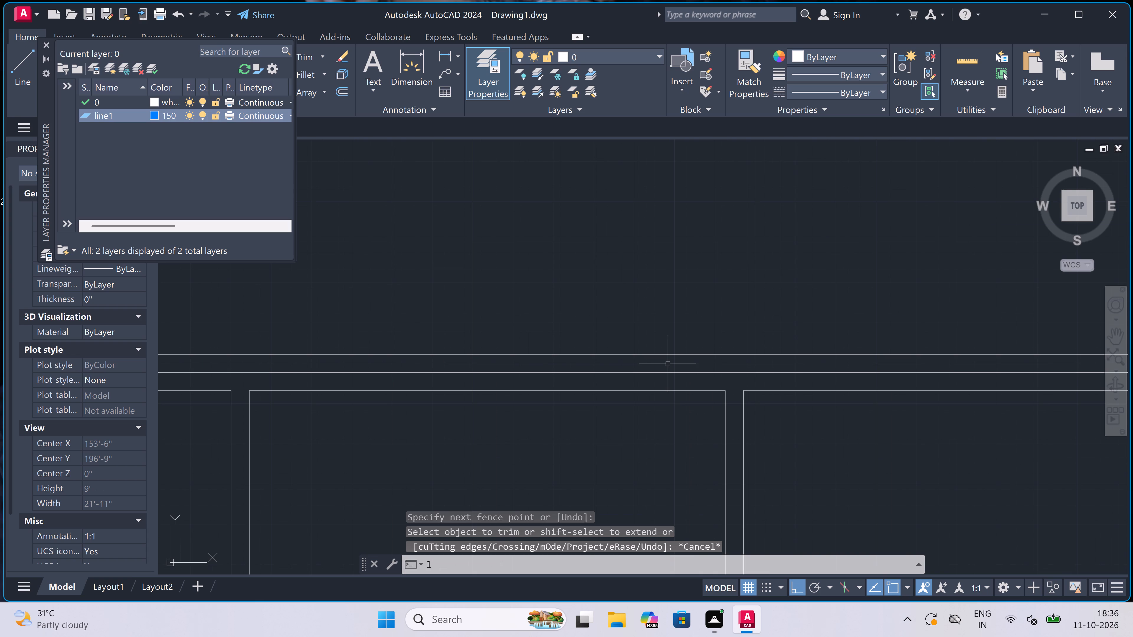
key("space")
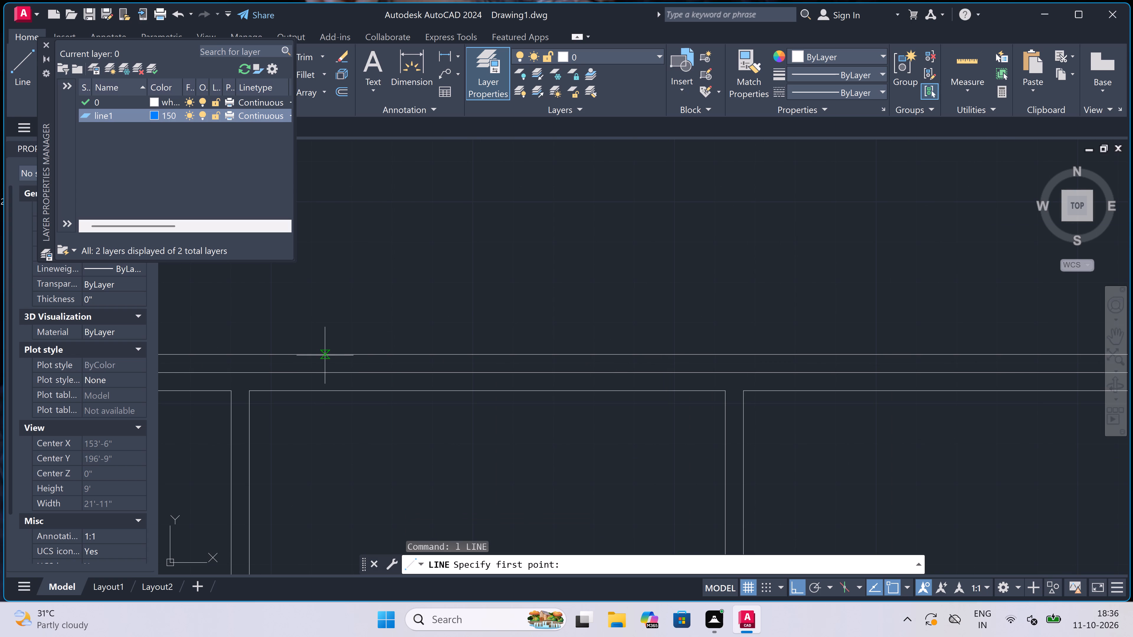
left_click(320, 355)
left_click(317, 390)
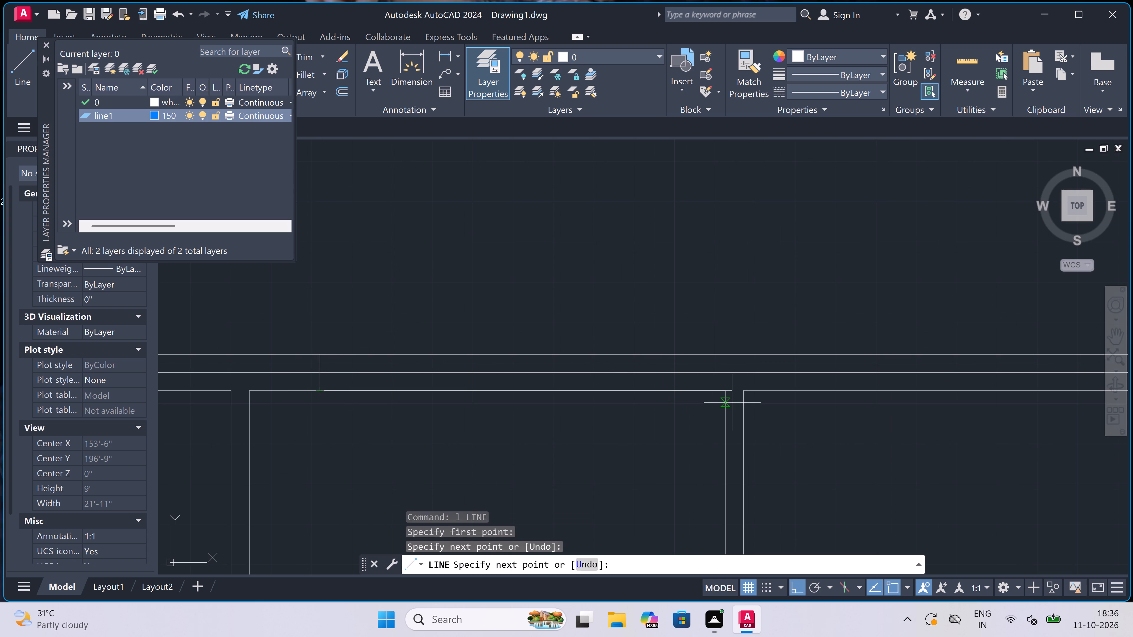
type("5'")
key("space")
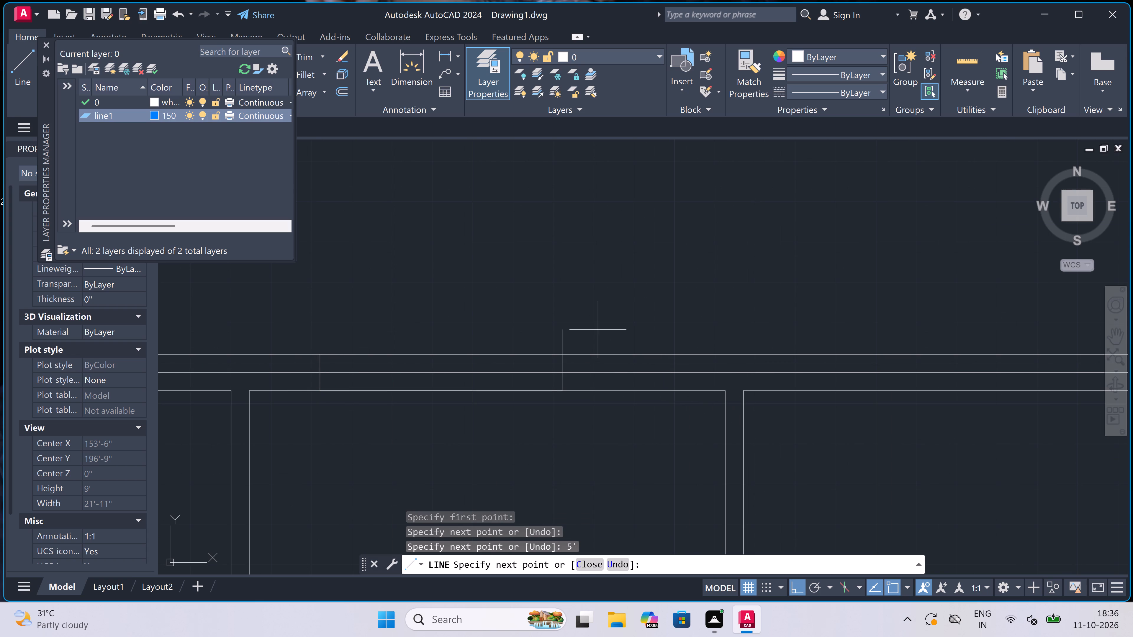
left_click(561, 356)
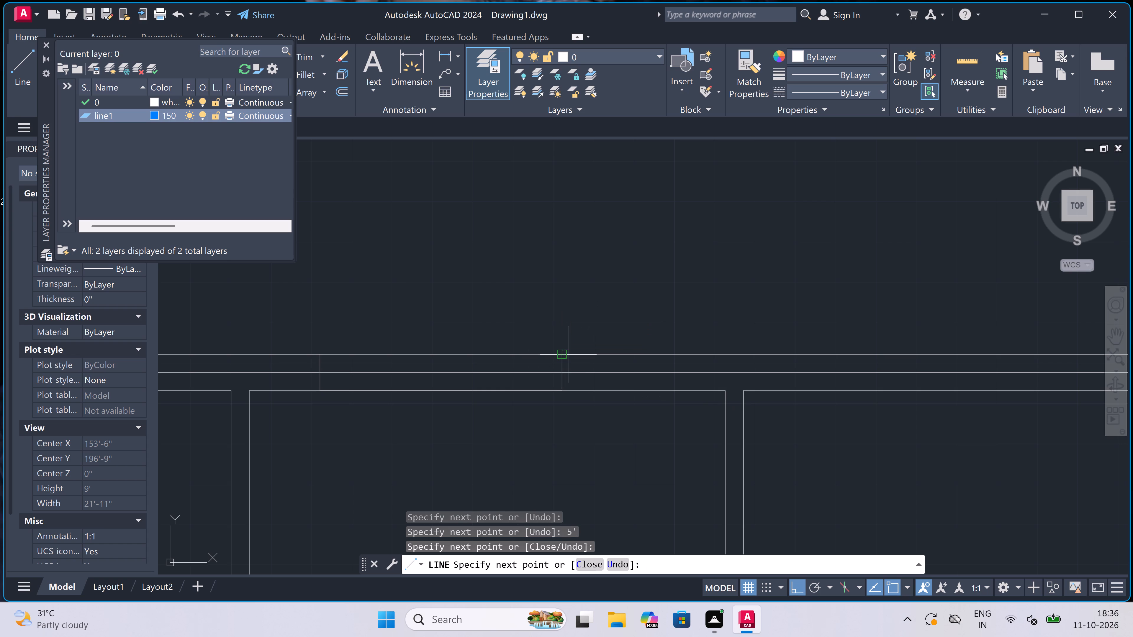
type("4.5\"")
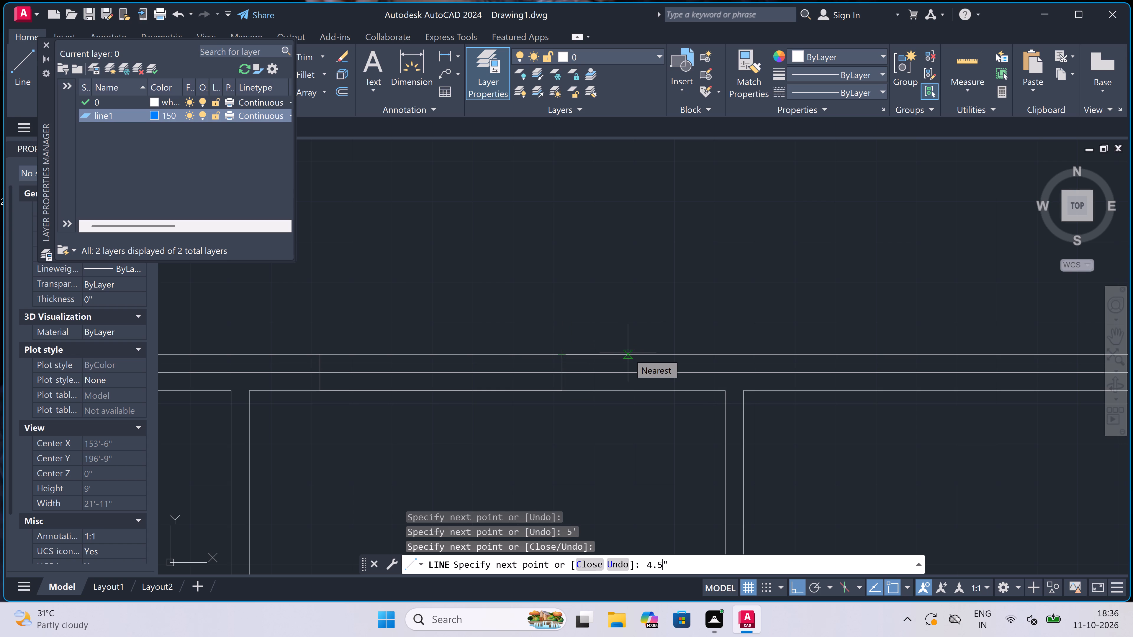
key("space")
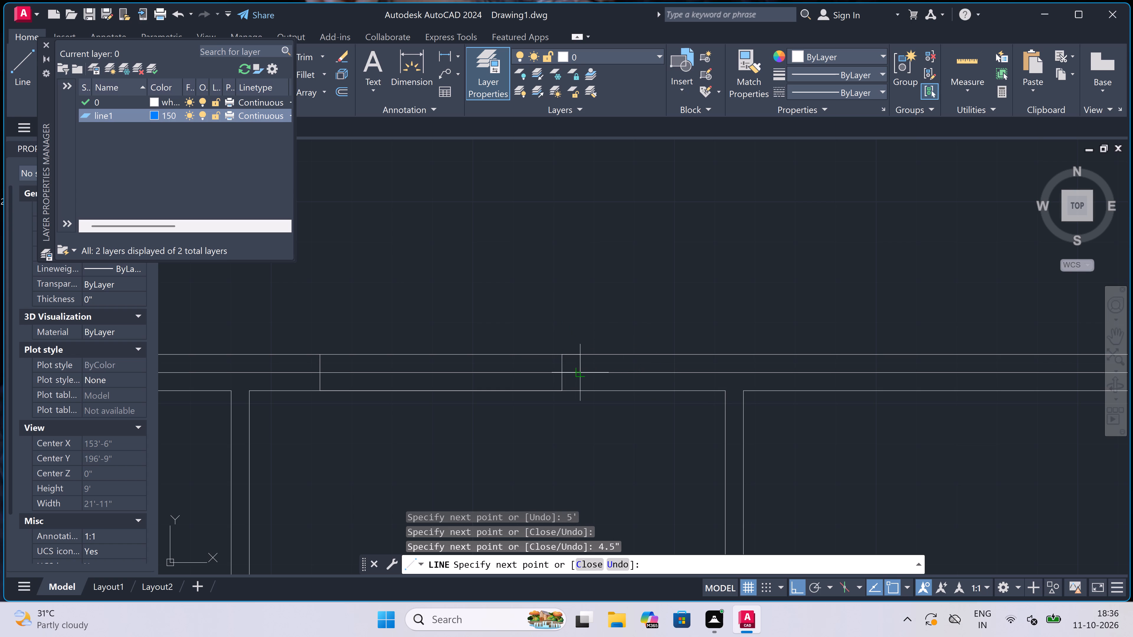
left_click(578, 370)
key("Escape")
Draw a 4.5" left jamb return on the second room's 5' opening, ending down at the middle wall line.
scroll(580, 368, "down", 1)
key("space")
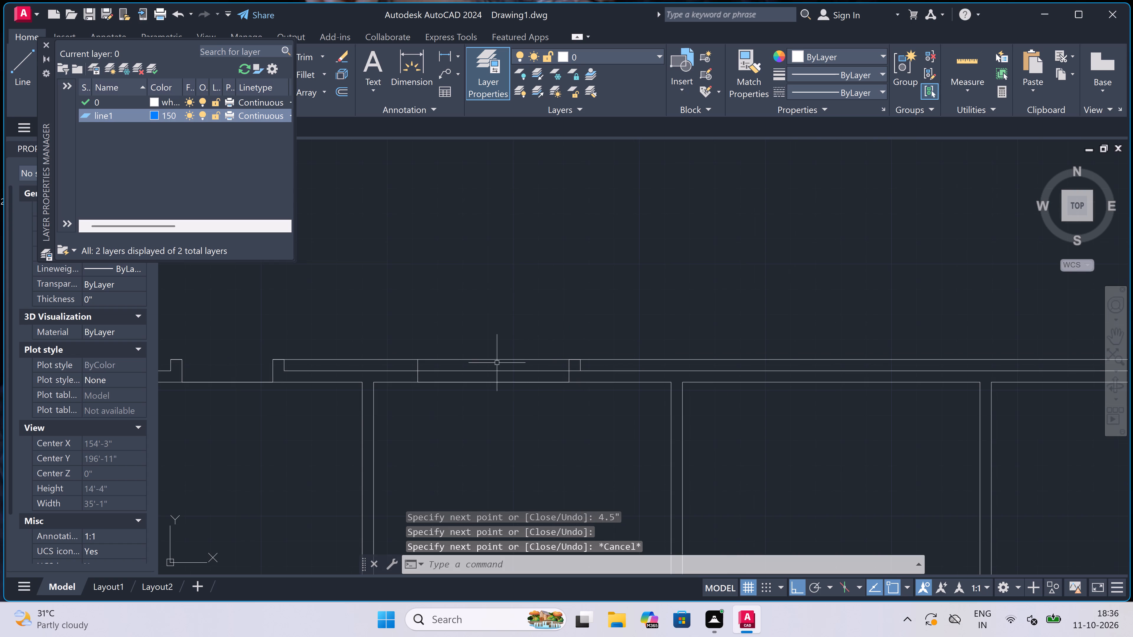
scroll(351, 362, "up", 1)
left_click(459, 359)
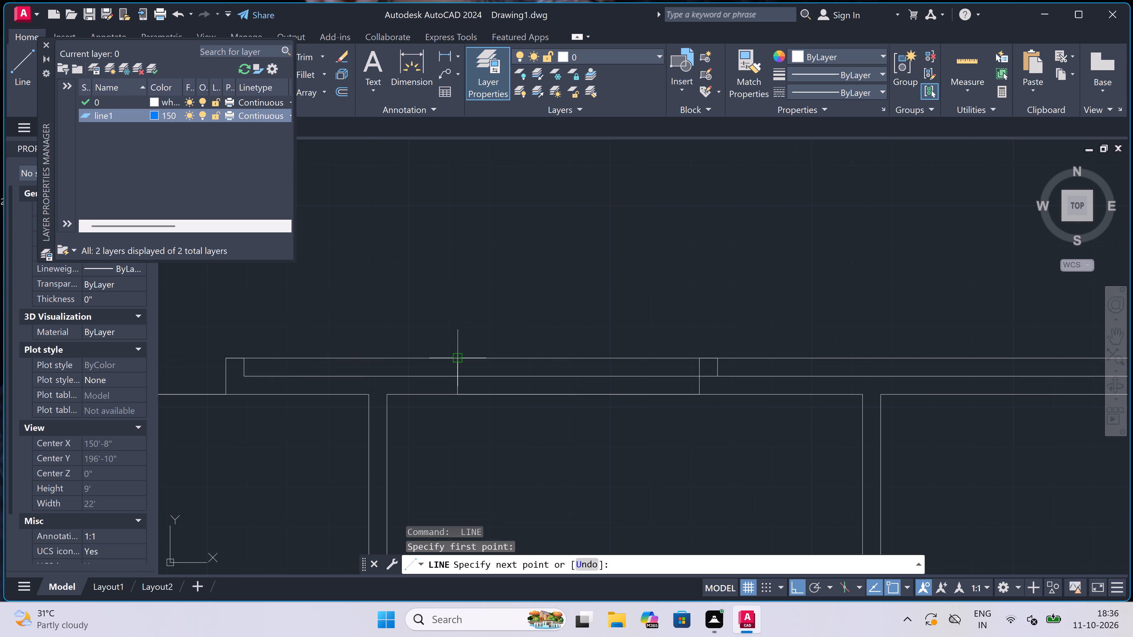
type("4.5\"")
key("space")
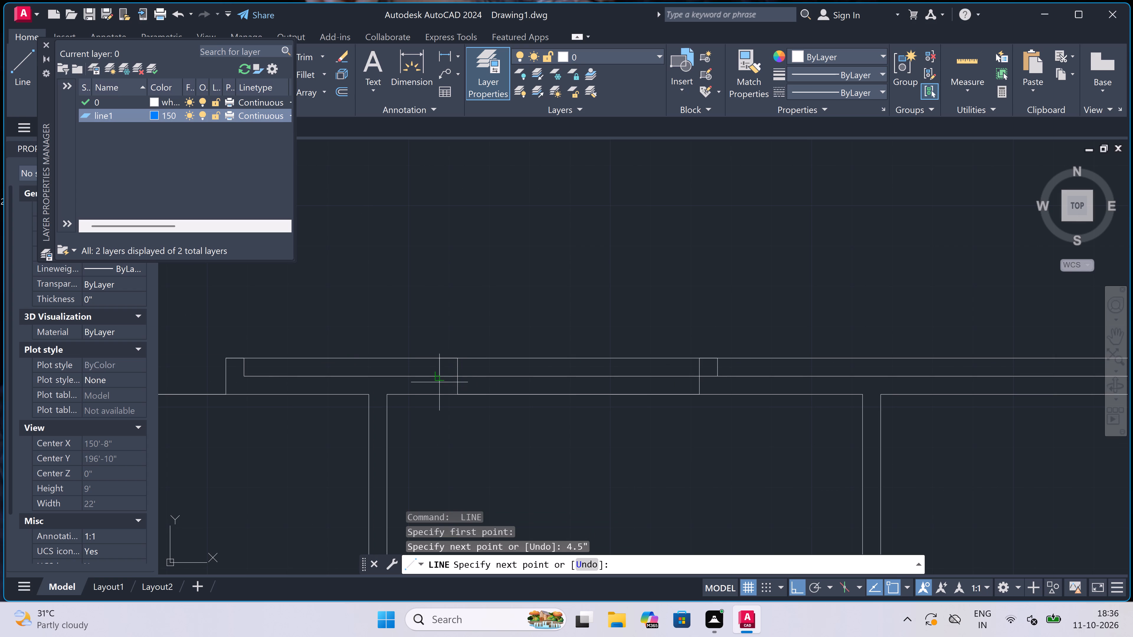
left_click(439, 379)
key("Escape")
Trim the outermost wall line between the 3' opening and the second room's 5' opening, and the middle line inside the latter's left jamb.
key("t")
key("r")
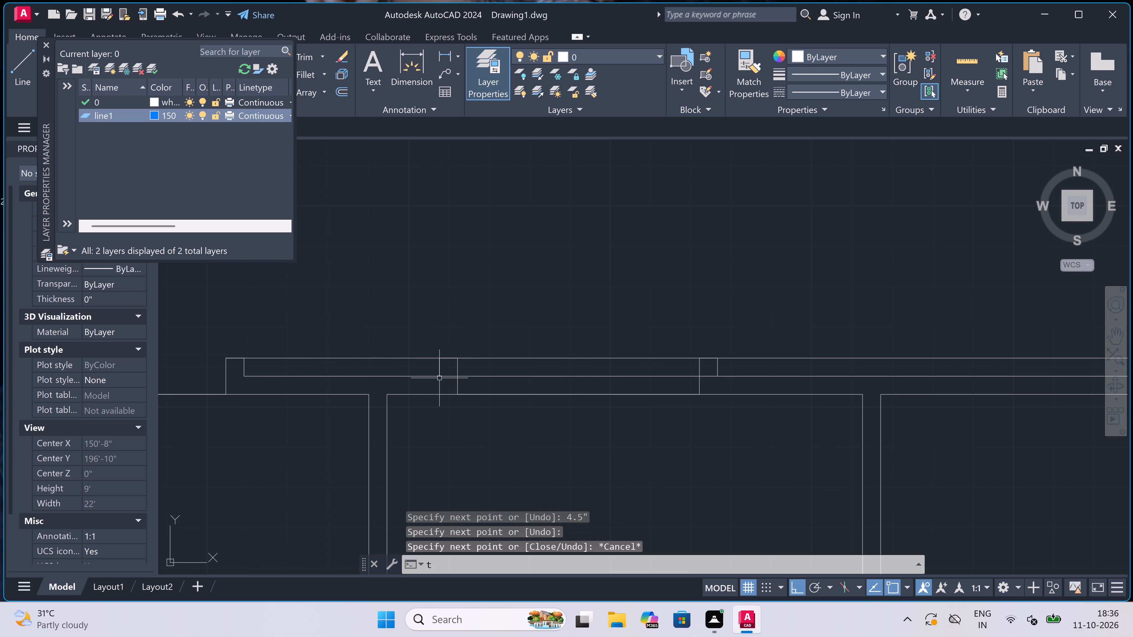
key("space")
left_click(374, 367)
left_click(378, 325)
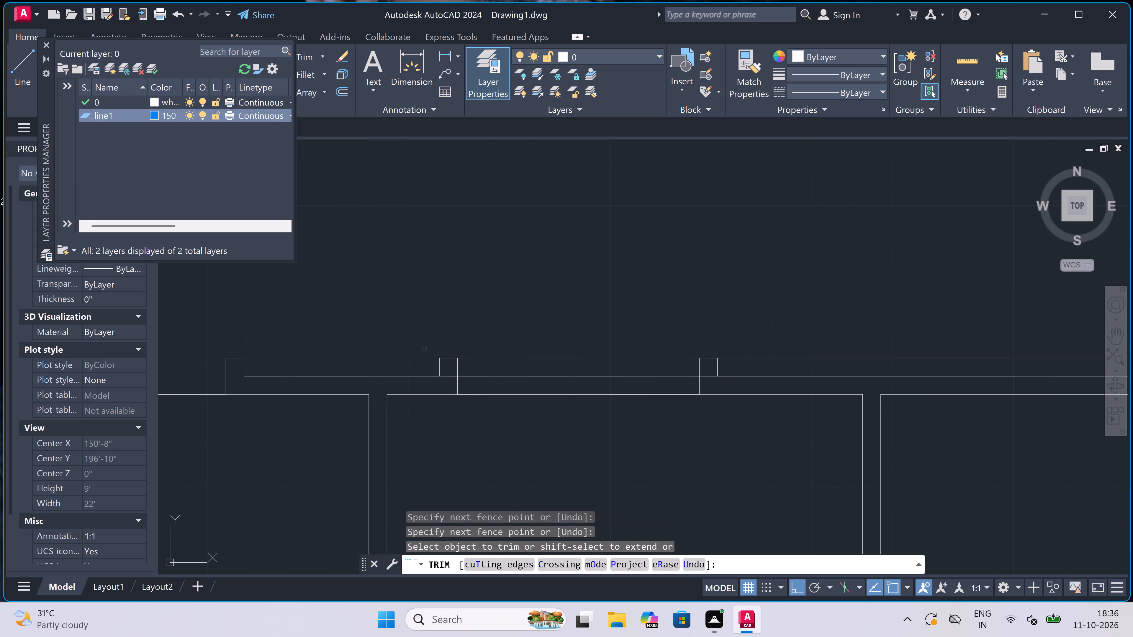
scroll(446, 379, "up", 2)
left_click(447, 379)
left_click(448, 367)
Trim the outermost and middle wall lines across the second room's 5' opening and the middle line inside its right jamb.
scroll(448, 367, "down", 2)
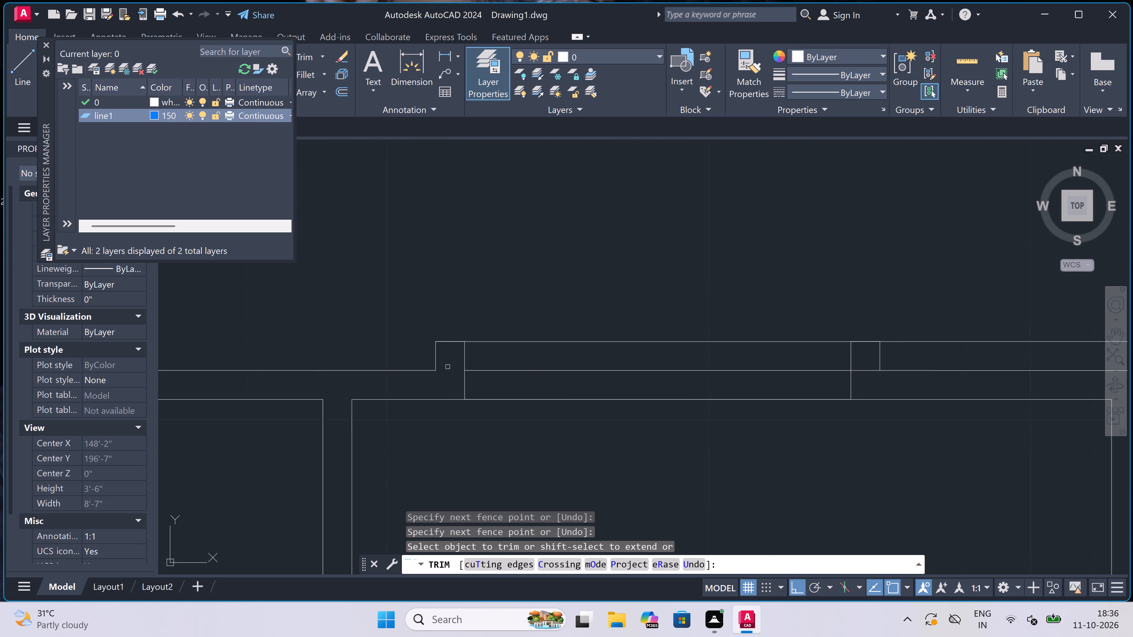
scroll(448, 367, "down", 1)
double_click(505, 375)
double_click(510, 345)
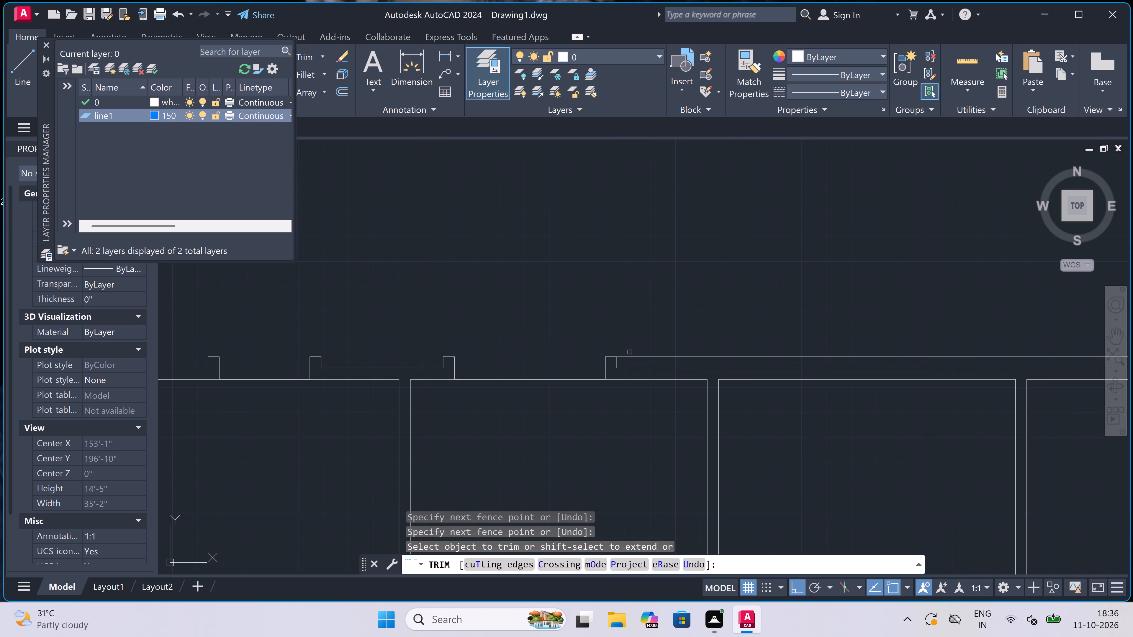
scroll(607, 360, "up", 3)
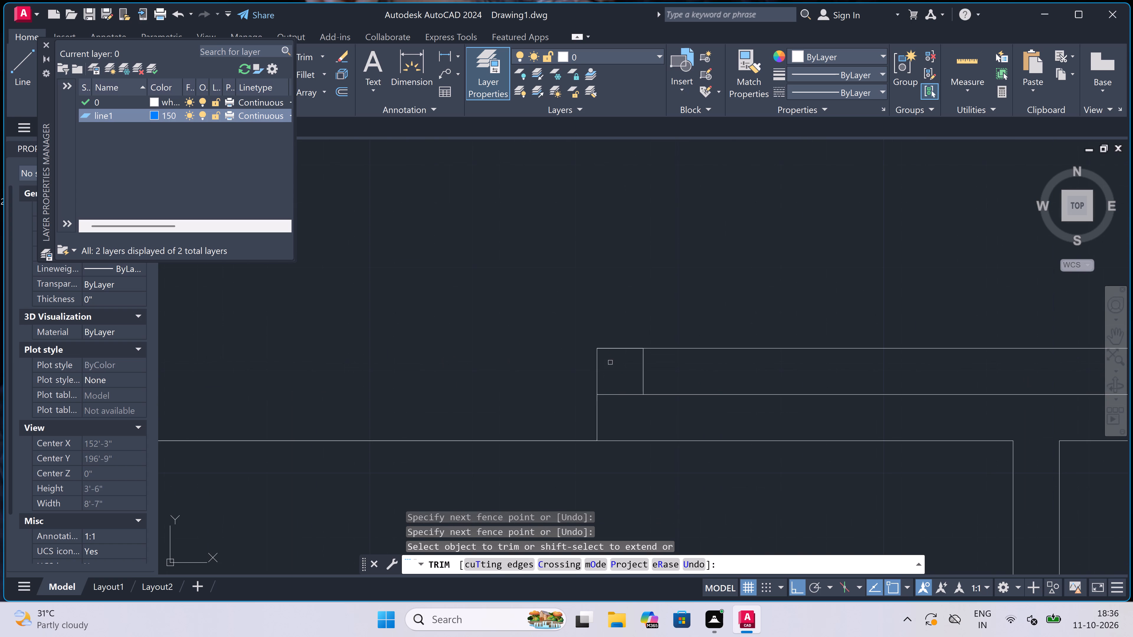
left_click(614, 403)
left_click(615, 381)
scroll(467, 367, "down", 4)
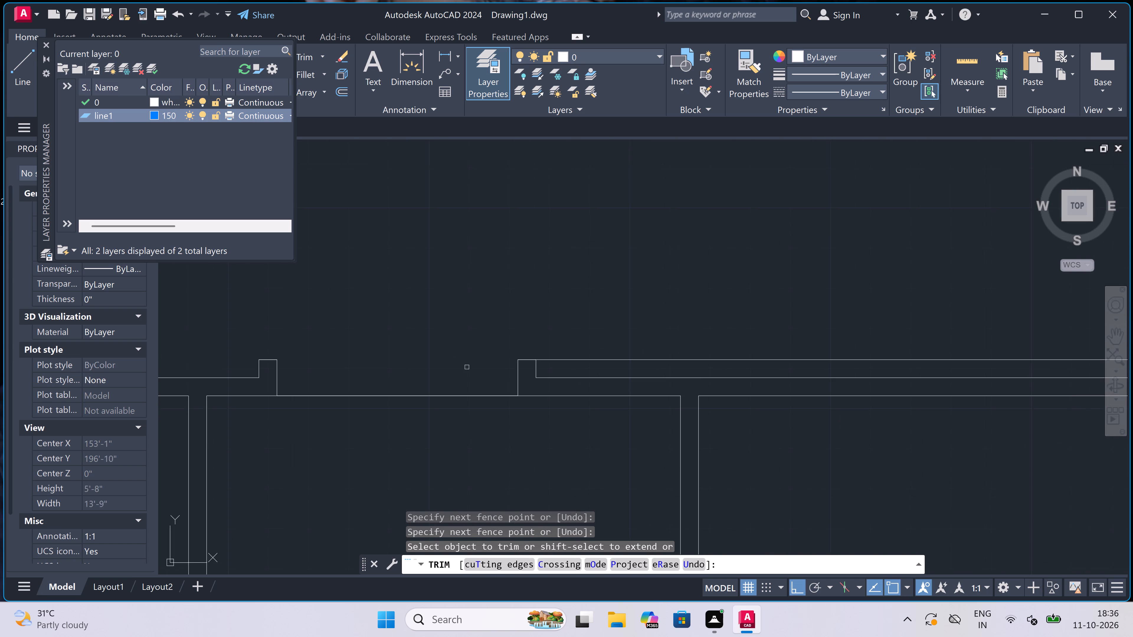
scroll(467, 367, "down", 3)
key("Escape")
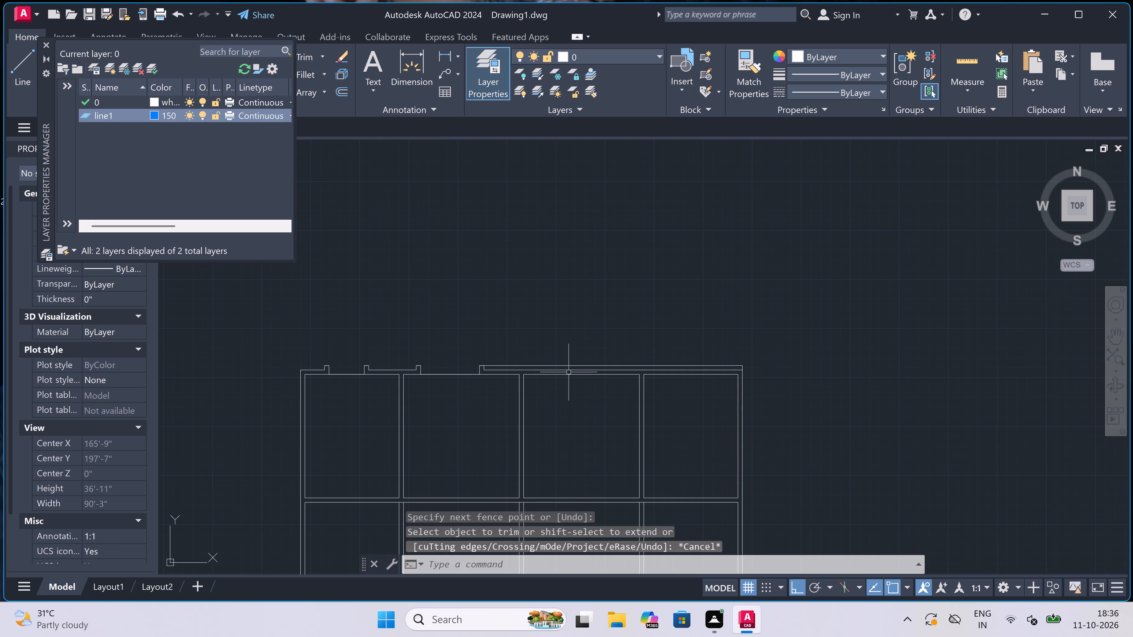
Draw a 5' opening outline in the third room's top wall, with a 4.5" right jamb return ending down at the middle line.
scroll(670, 366, "up", 2)
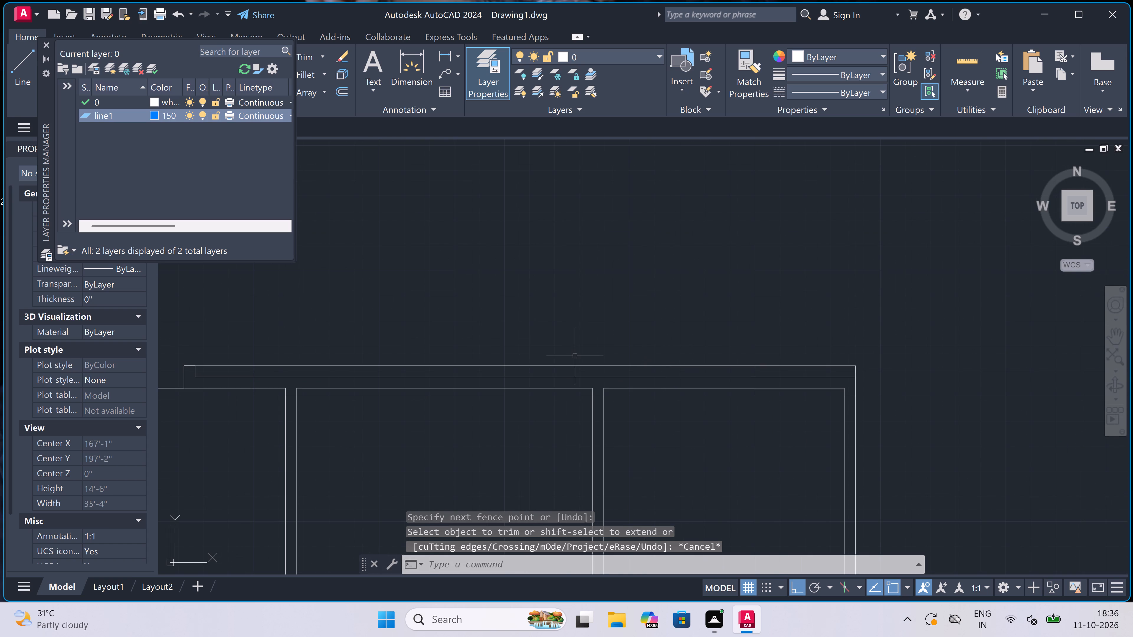
key("l")
key("space")
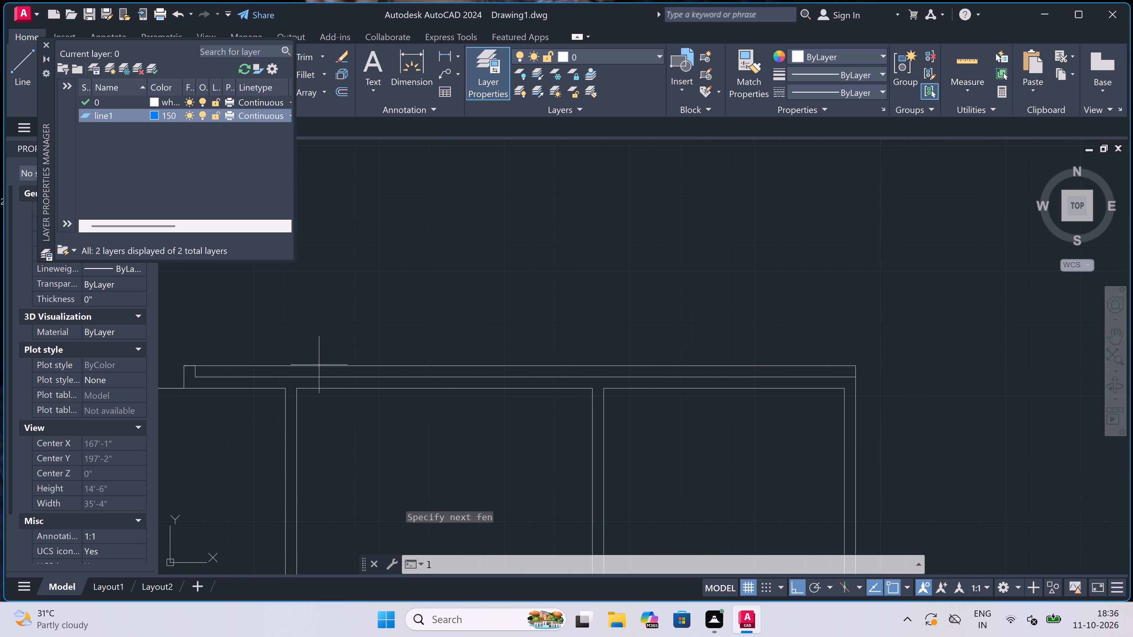
left_click(355, 365)
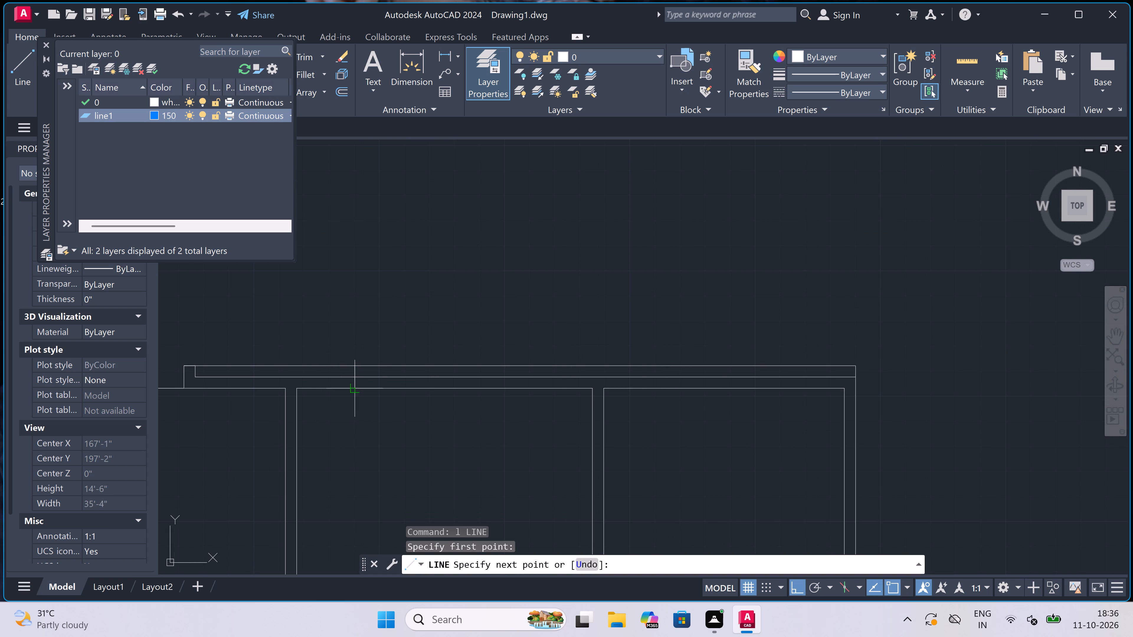
left_click_drag(354, 390, 357, 390)
type("5'")
key("space")
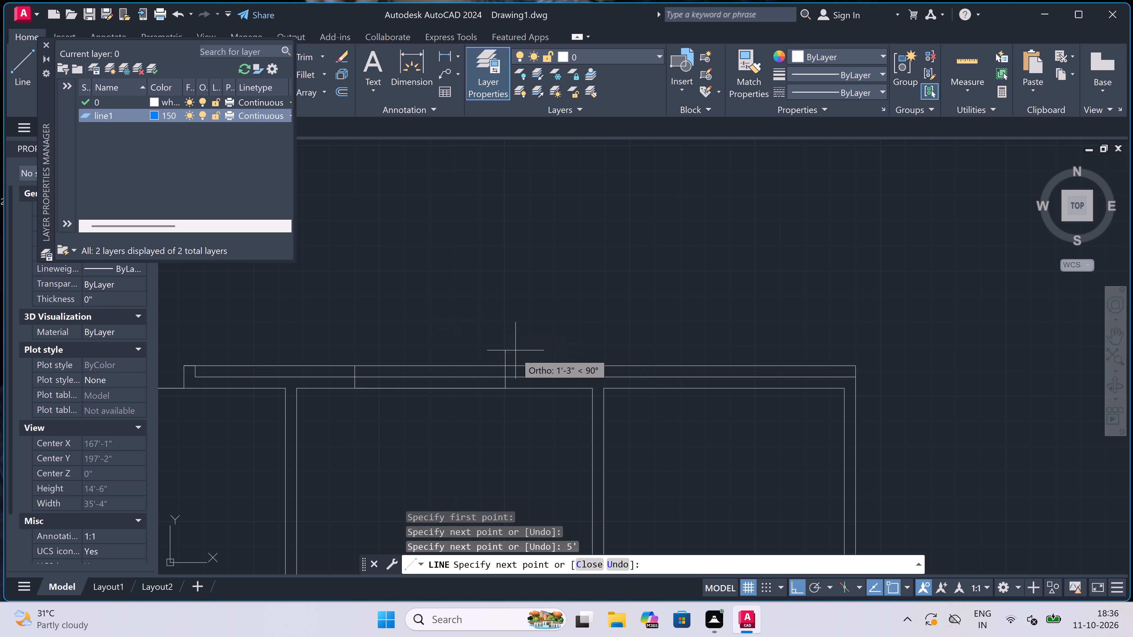
left_click(508, 366)
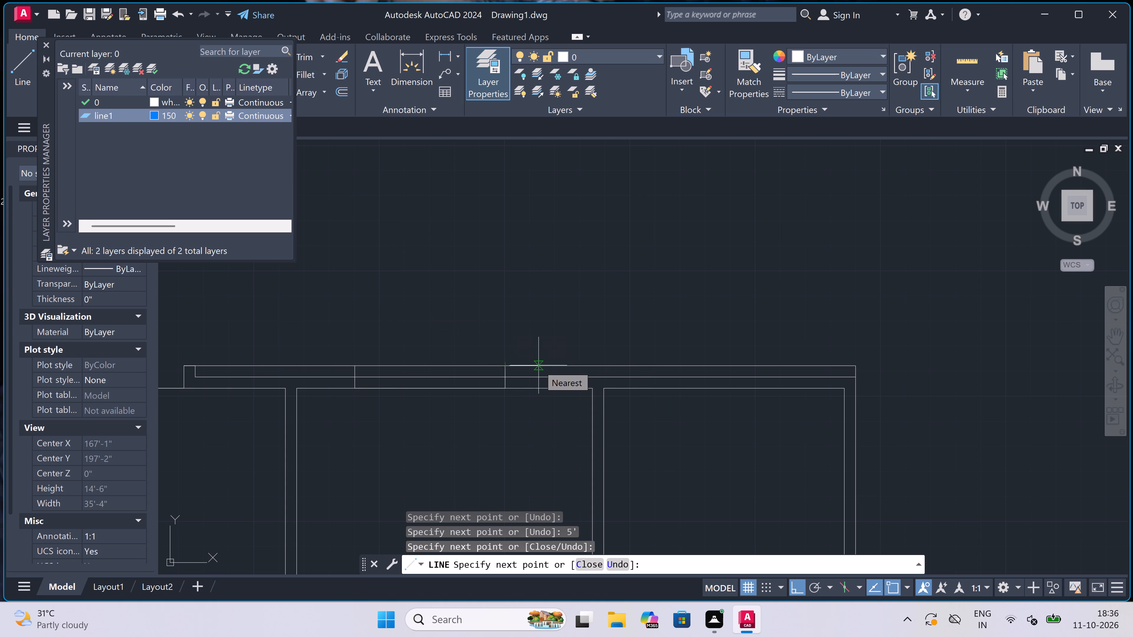
type("4.5\"")
key("space")
scroll(516, 370, "up", 2)
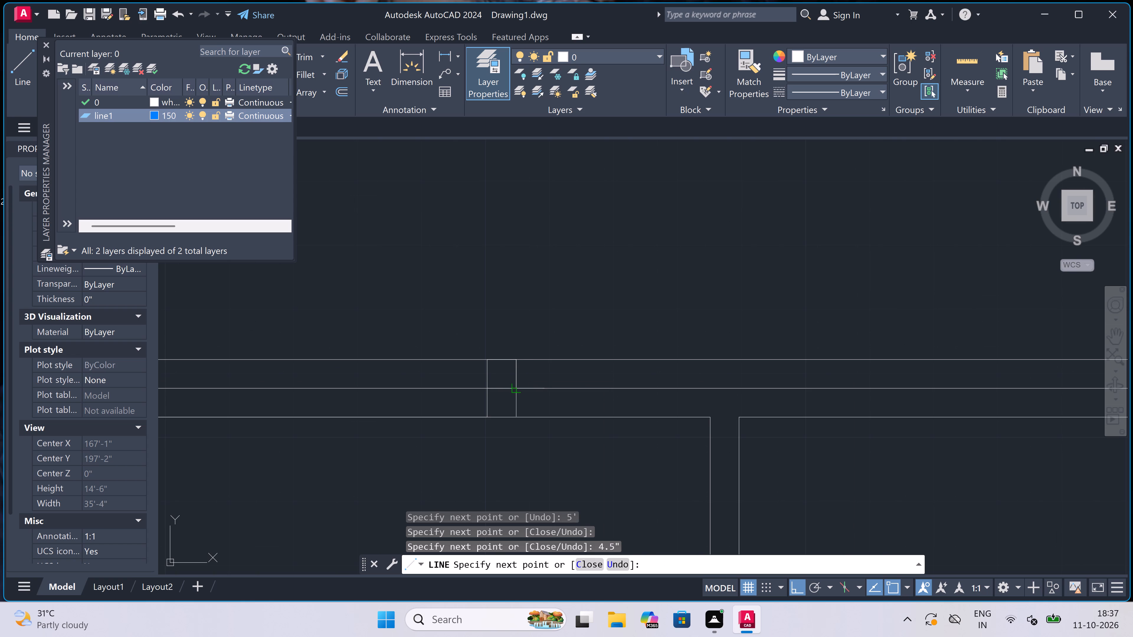
left_click(518, 389)
key("Escape")
Draw a 4.5" left jamb return on the third room's 5' opening, ending down at the middle wall line.
scroll(523, 386, "down", 3)
key("space")
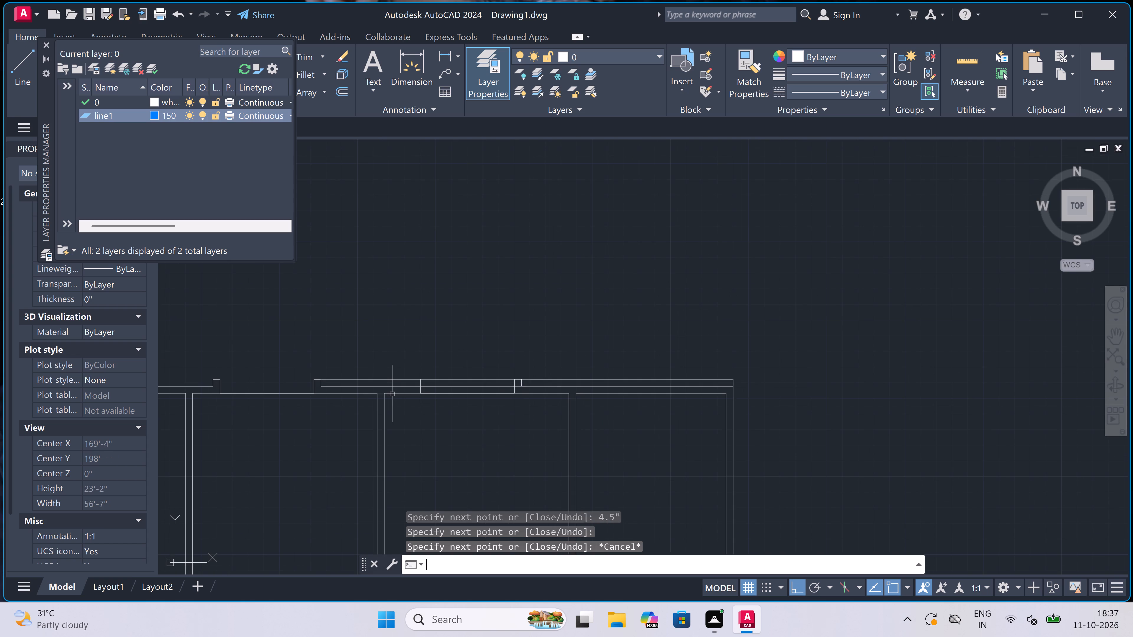
scroll(387, 376, "up", 3)
scroll(435, 394, "up", 1)
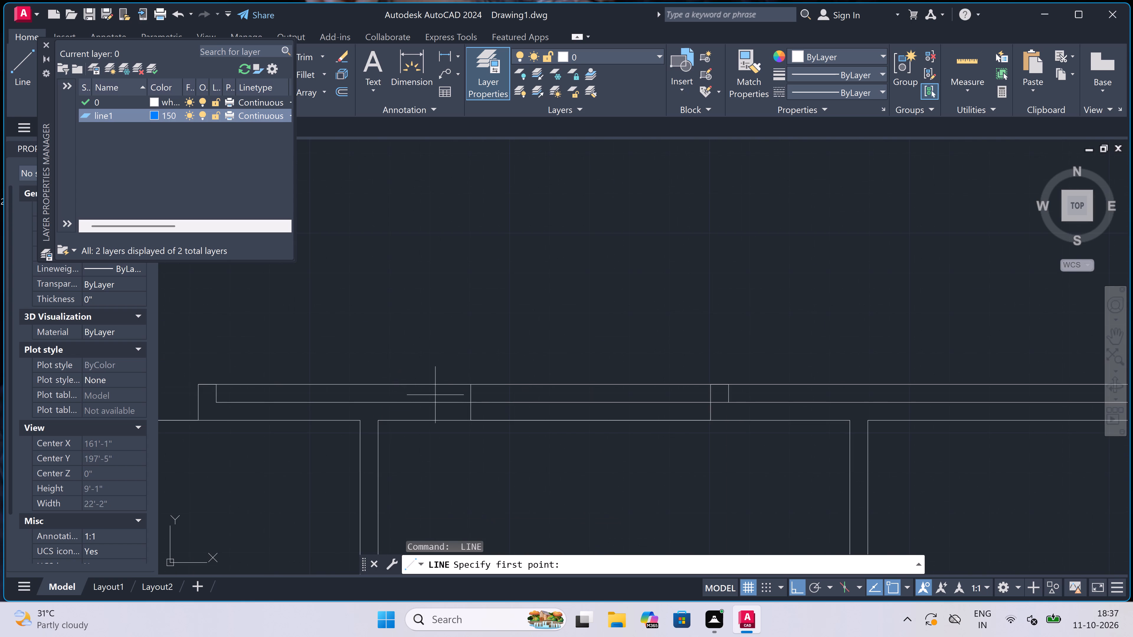
left_click(490, 376)
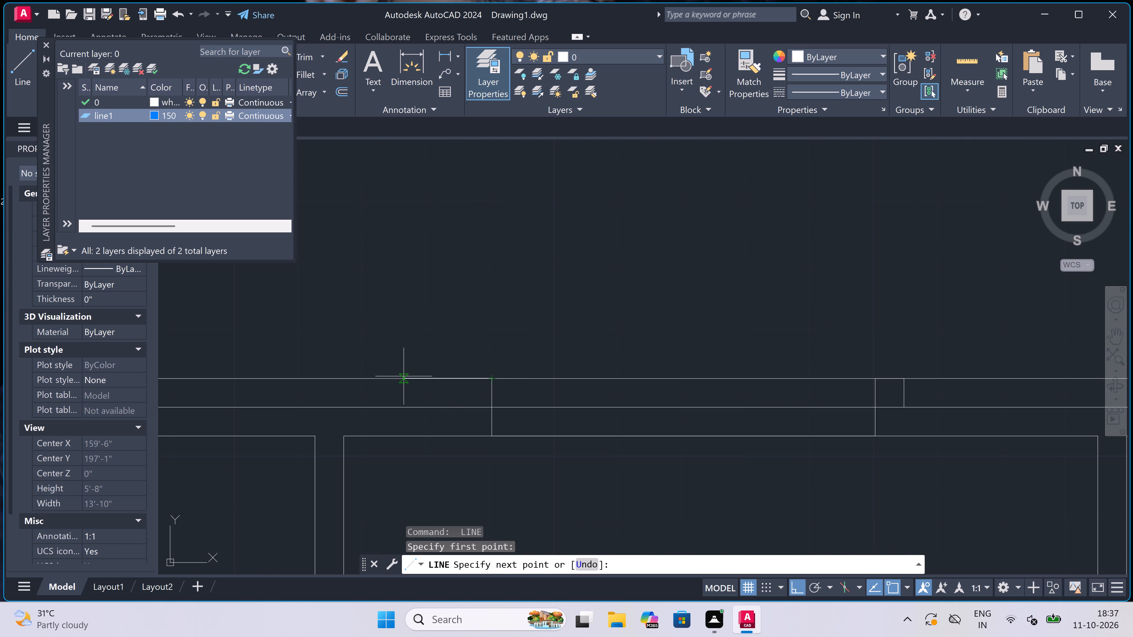
type("4.5\"")
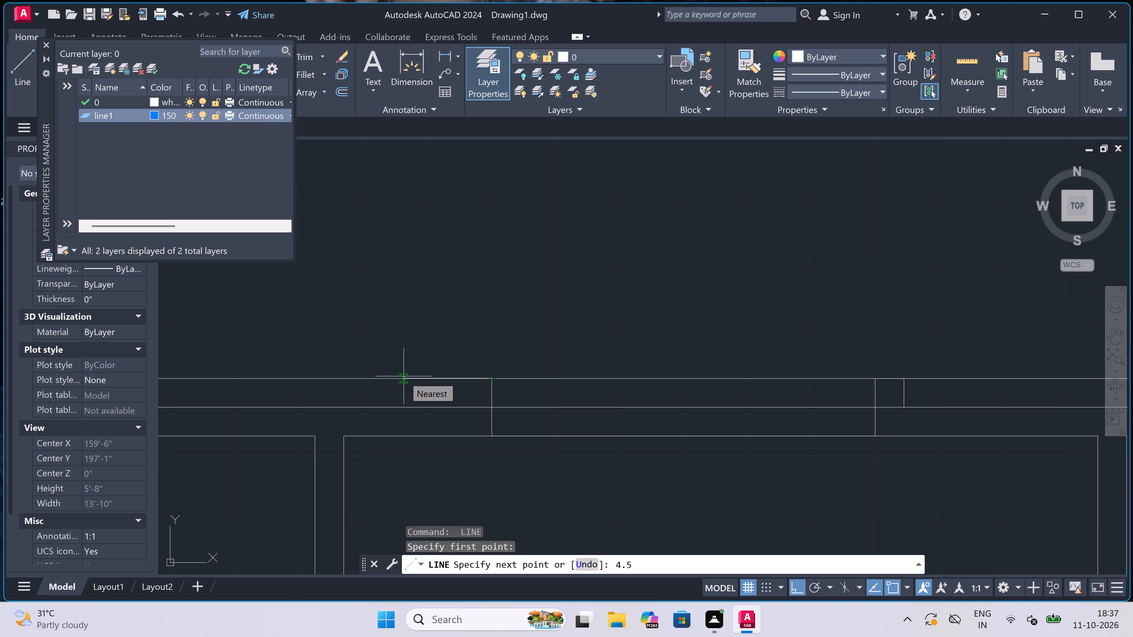
key("space")
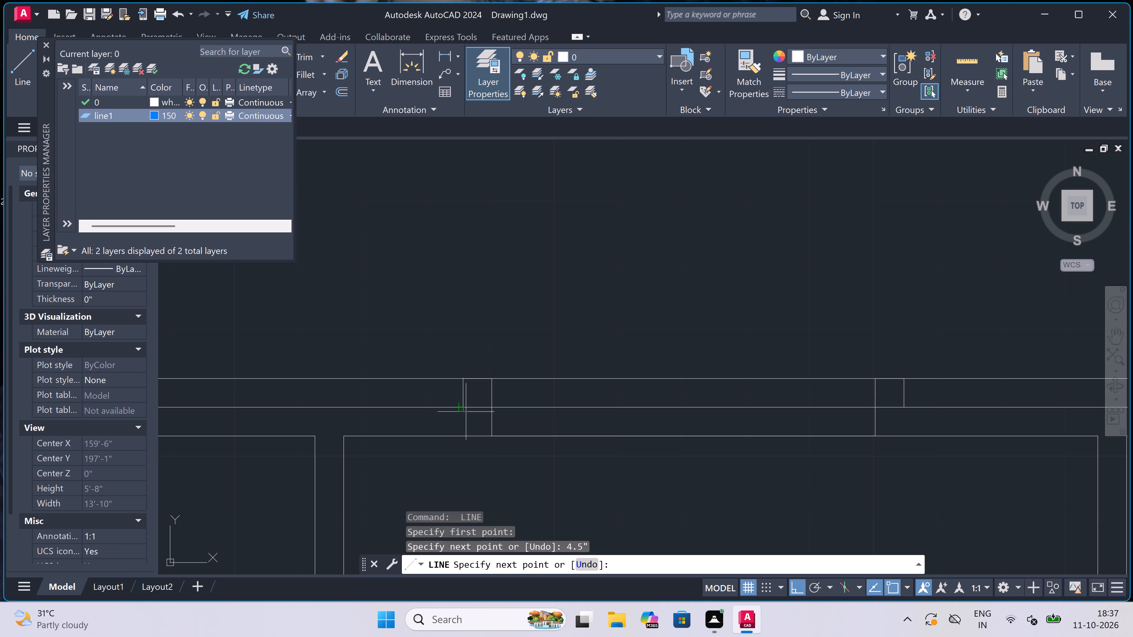
left_click(465, 407)
key("Escape")
Trim the outermost wall line between the two 5' openings and the middle line inside the third room opening's left jamb.
type("tr")
key("space")
scroll(425, 390, "down", 2)
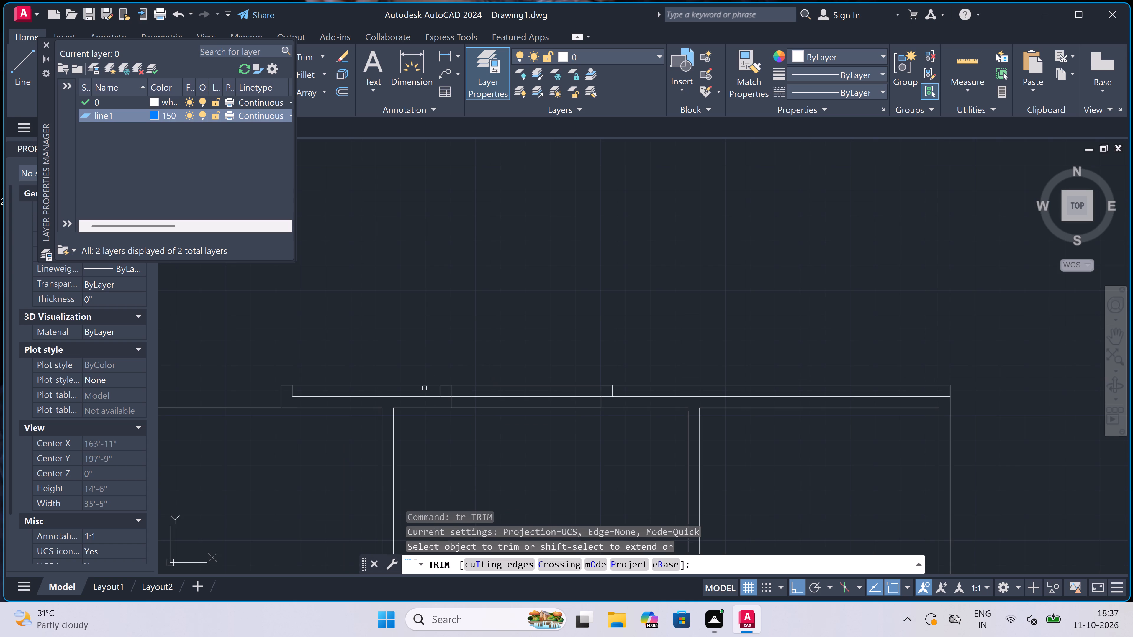
left_click(424, 386)
scroll(448, 401, "up", 2)
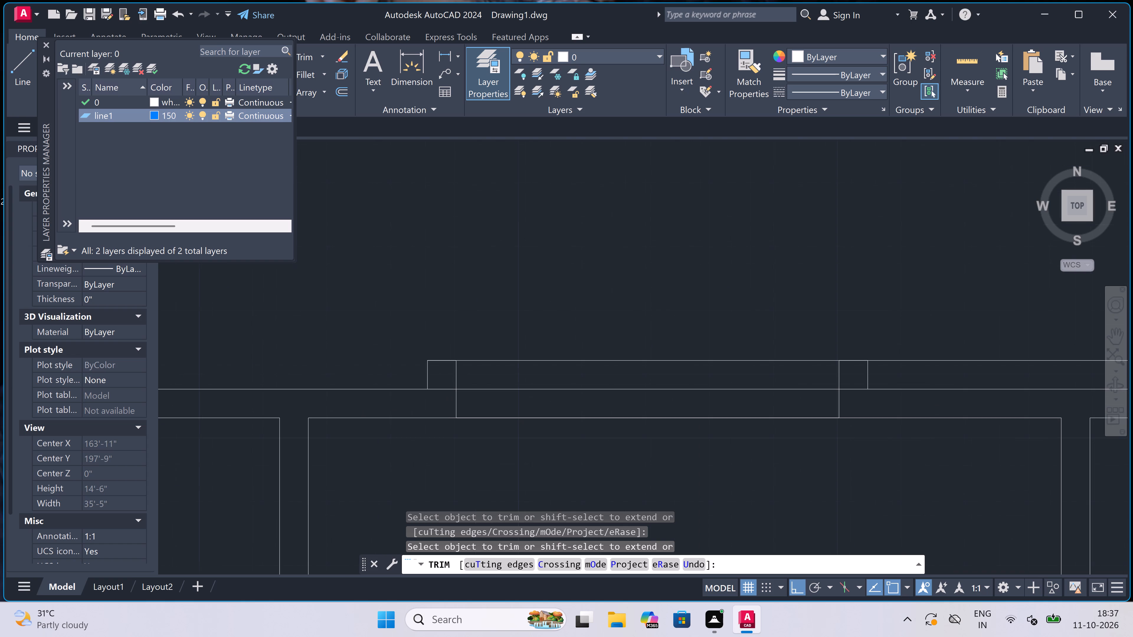
left_click(448, 401)
left_click(447, 385)
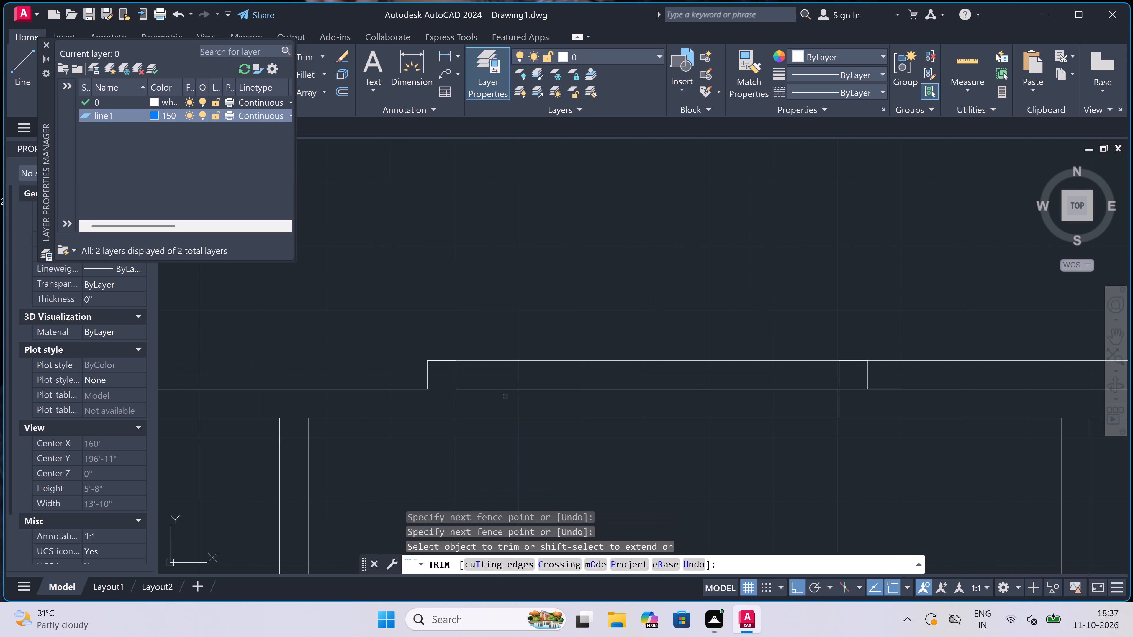
Trim the outermost and middle wall lines across the third room's 5' opening and the middle line inside its right jamb.
left_click(506, 396)
left_click(506, 341)
scroll(506, 341, "down", 4)
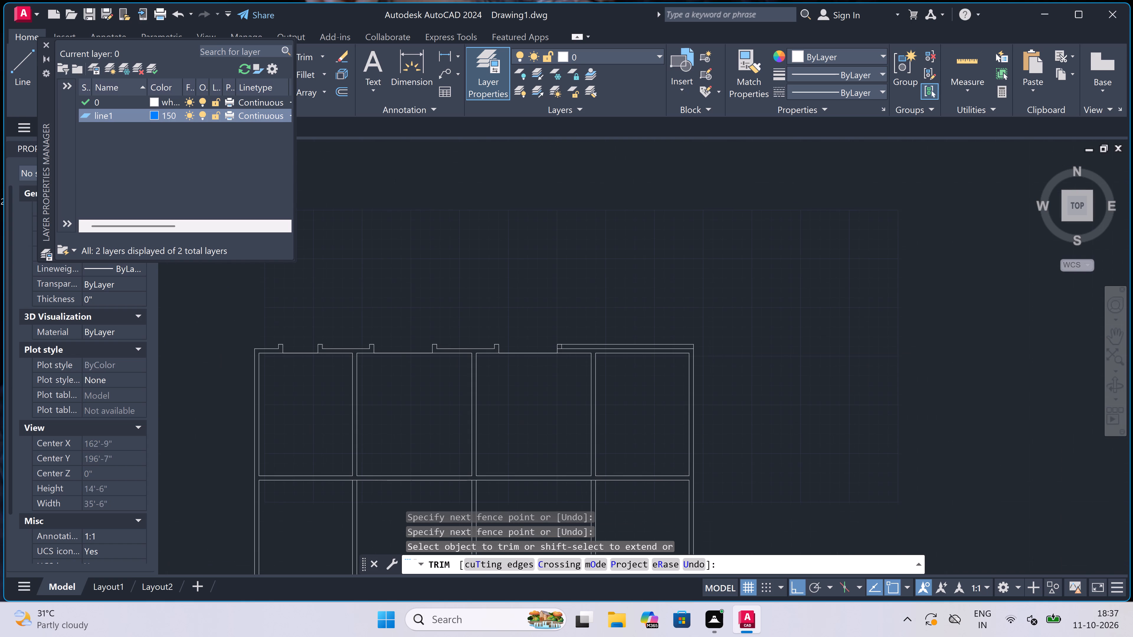
scroll(574, 344, "up", 3)
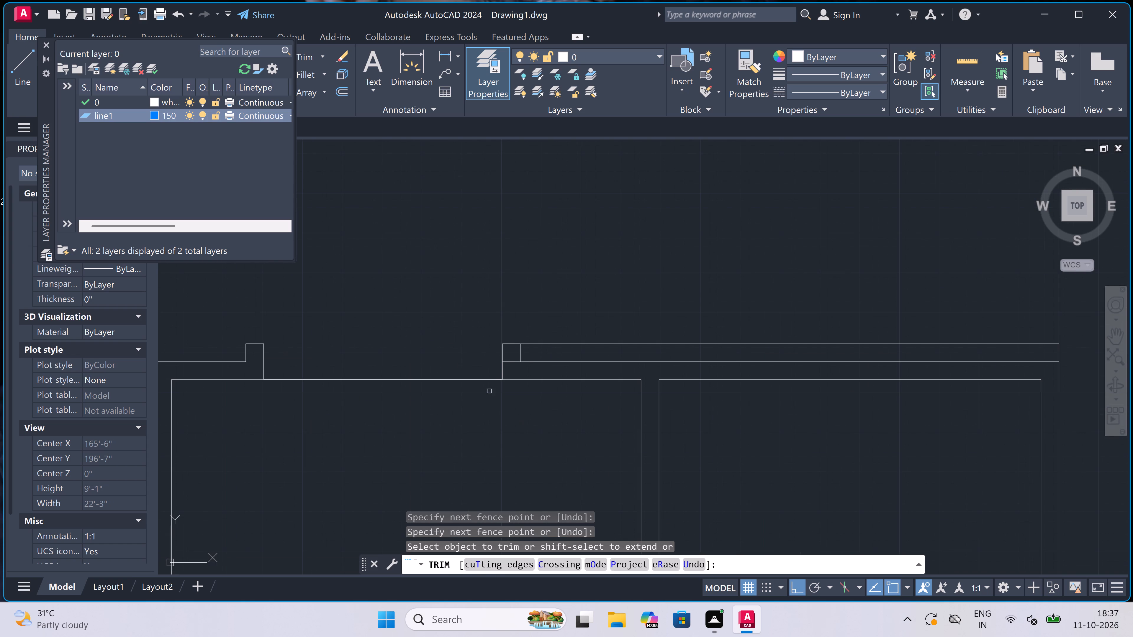
scroll(507, 362, "up", 2)
left_click(507, 361)
scroll(424, 367, "down", 4)
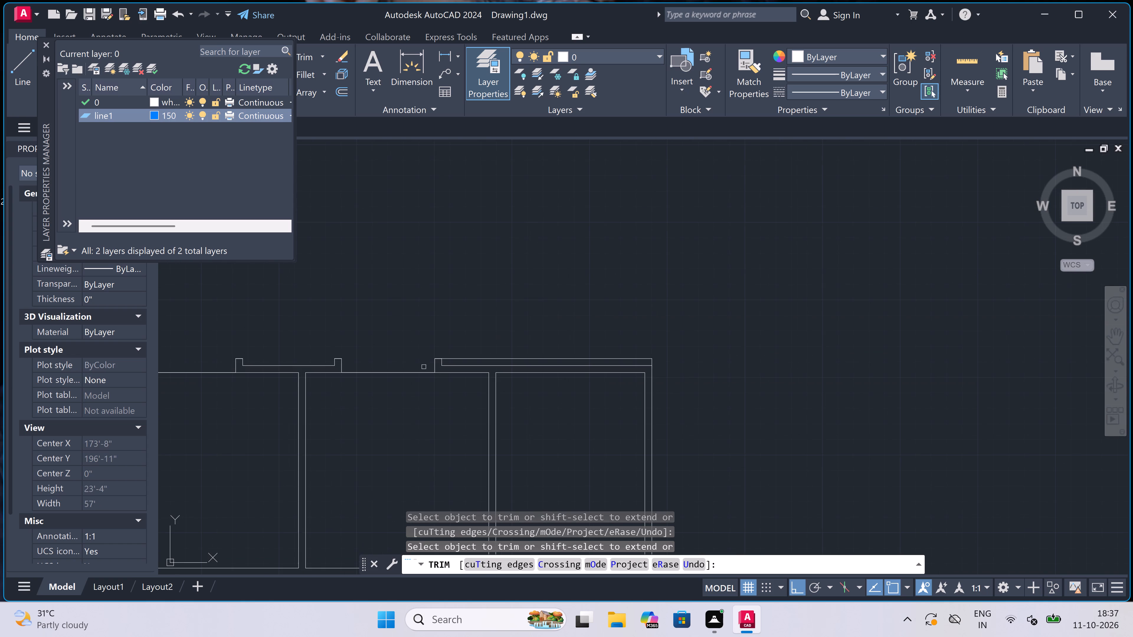
key("Escape")
Draw a 3' opening outline in the fourth room's top wall, with both sides spanning the wall thickness.
scroll(604, 359, "up", 3)
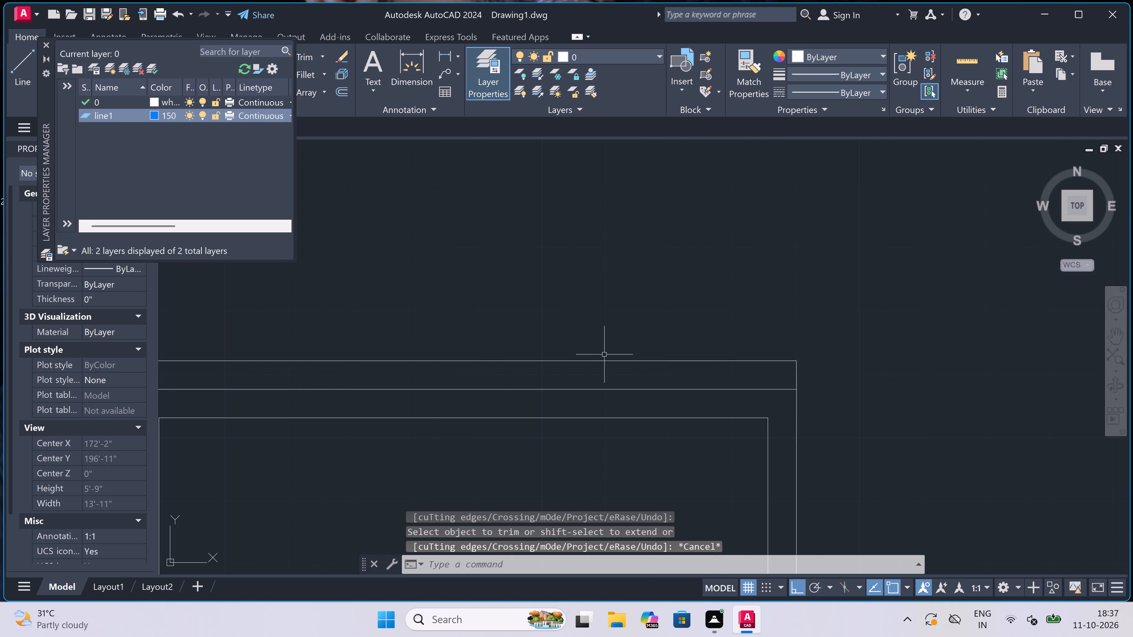
key("l")
key("space")
scroll(580, 371, "down", 3)
scroll(488, 382, "up", 1)
left_click(465, 391)
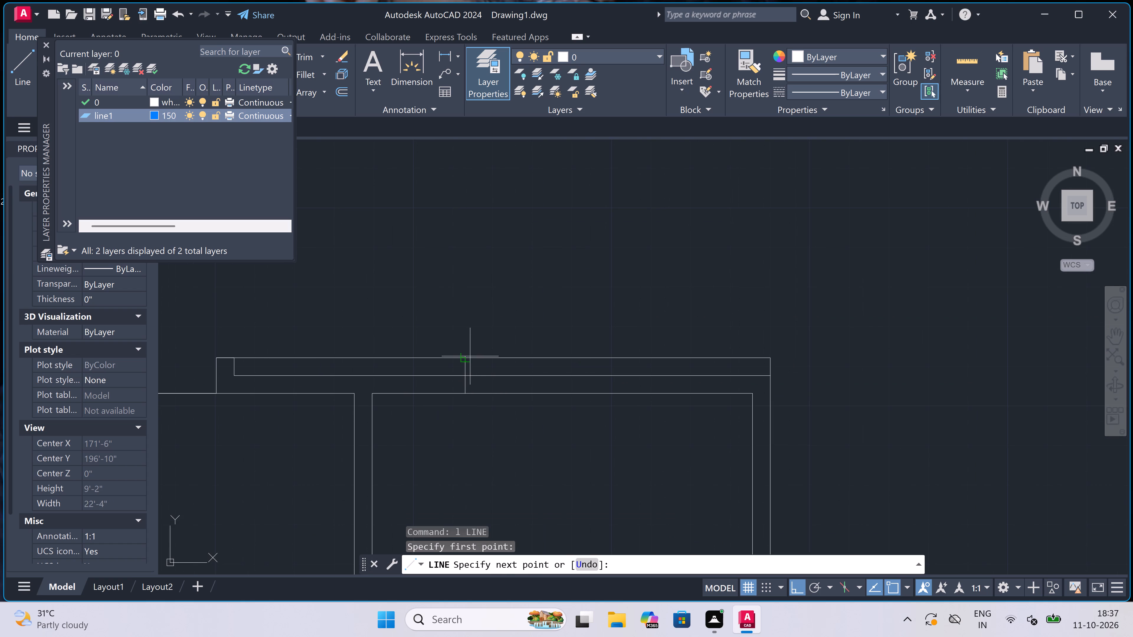
left_click(470, 356)
left_click(465, 394)
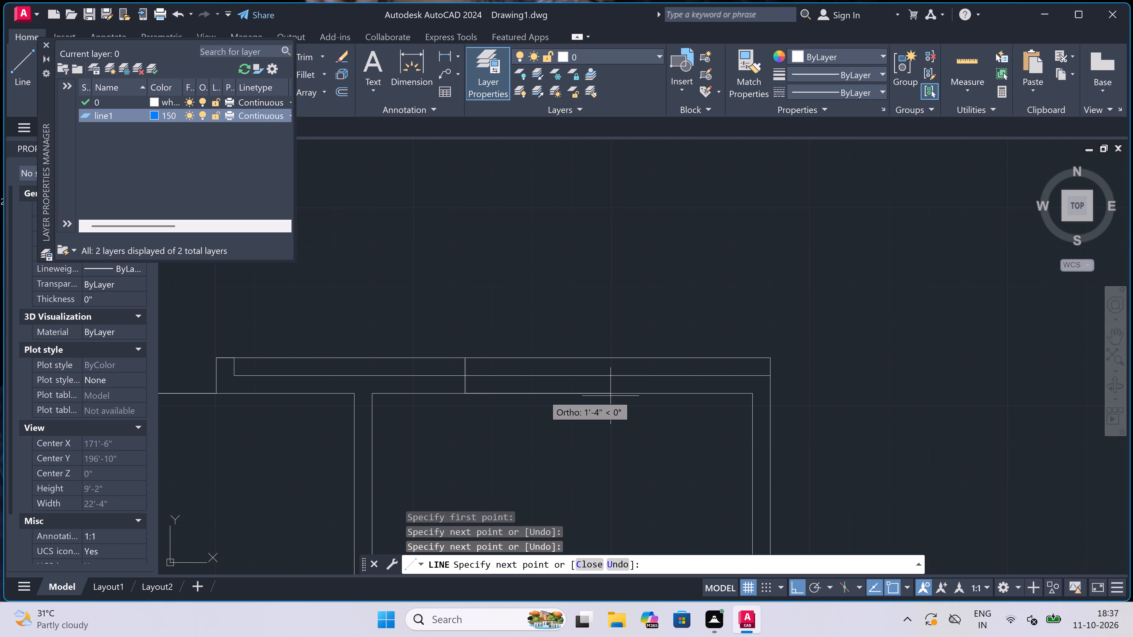
type("3'")
key("space")
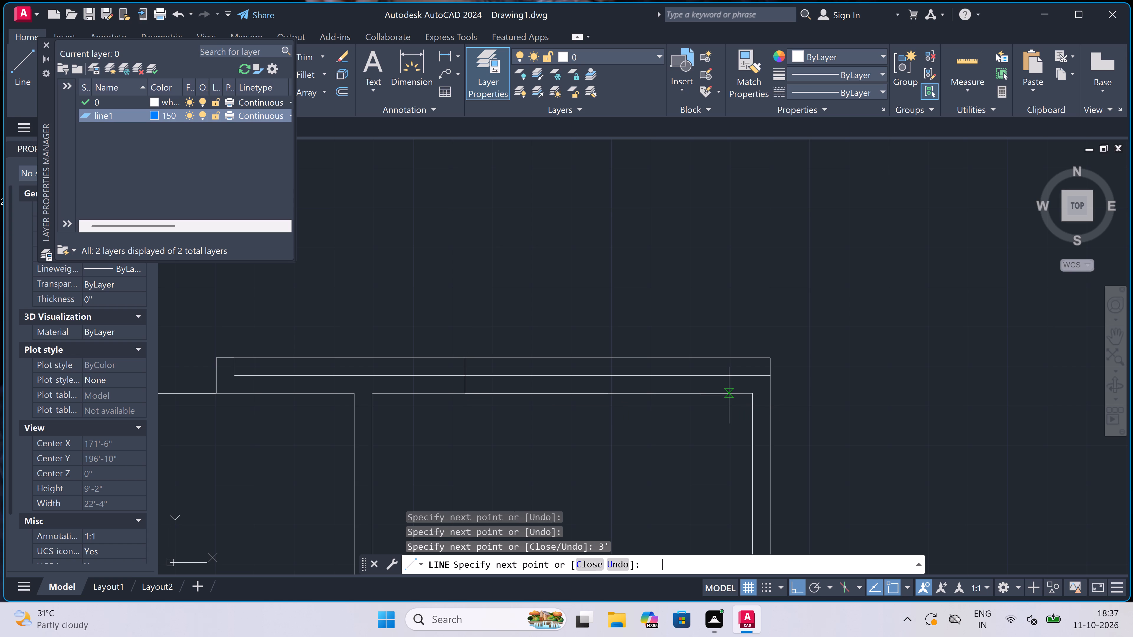
left_click(607, 357)
key("Escape")
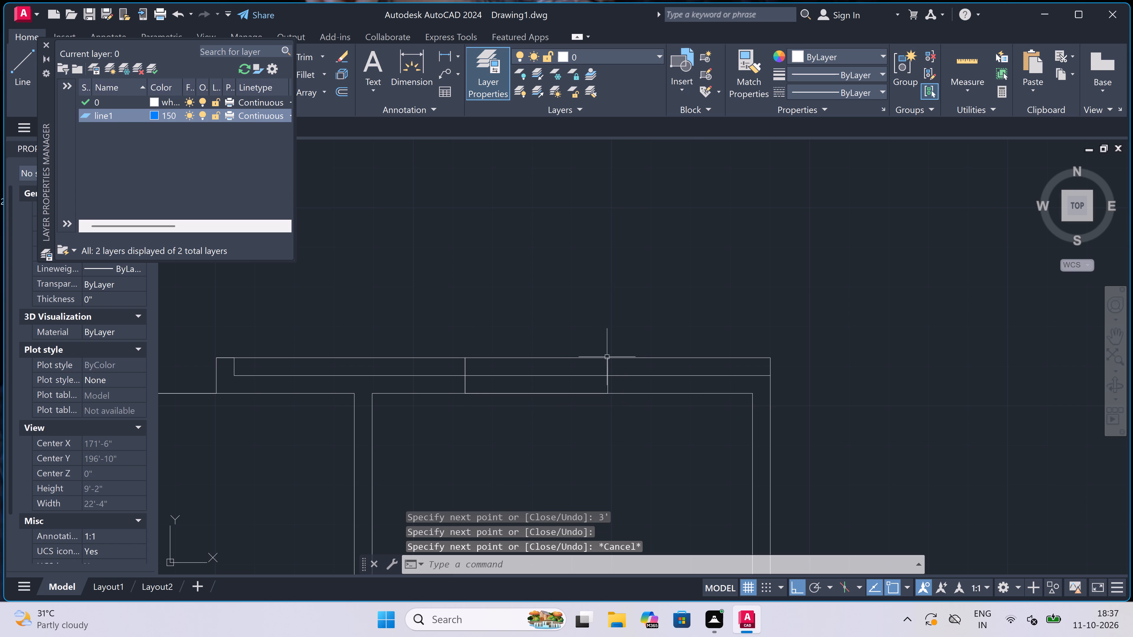
Draw a 4.5" right jamb return on the fourth room's 3' opening, ending down at the middle wall line.
key("space")
double_click(607, 357)
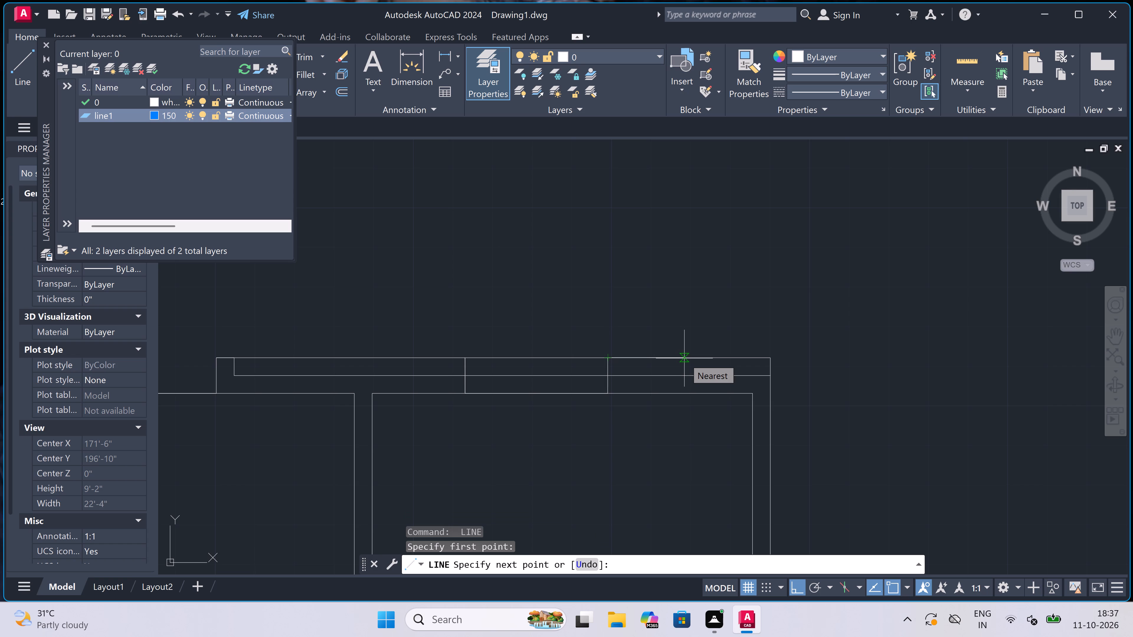
type("4.5\"")
key("space")
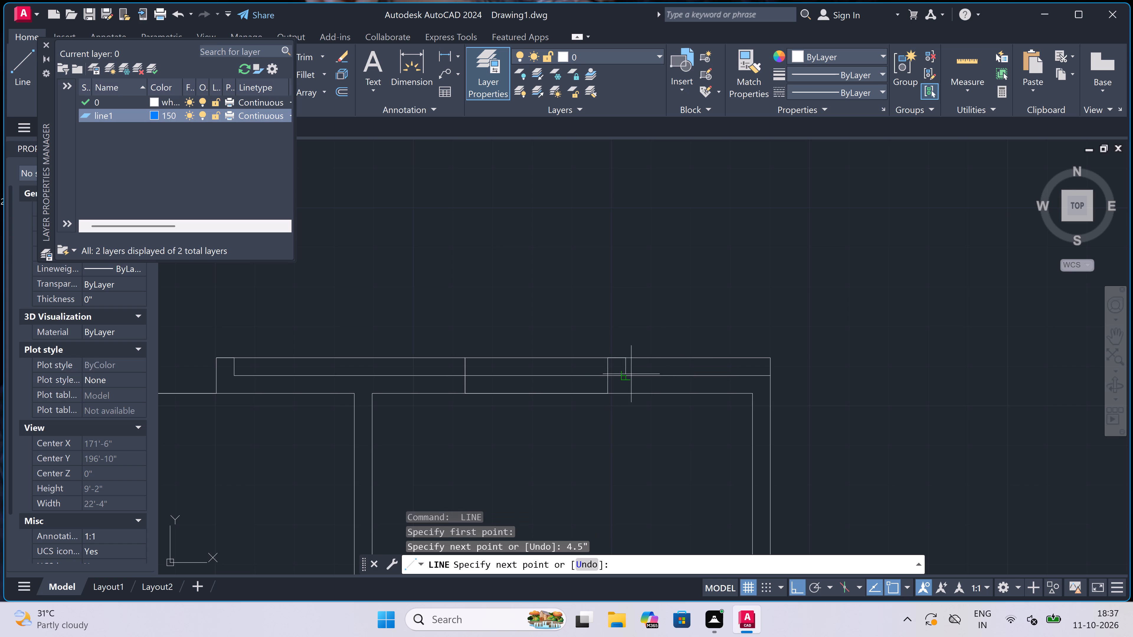
left_click(630, 374)
key("Escape")
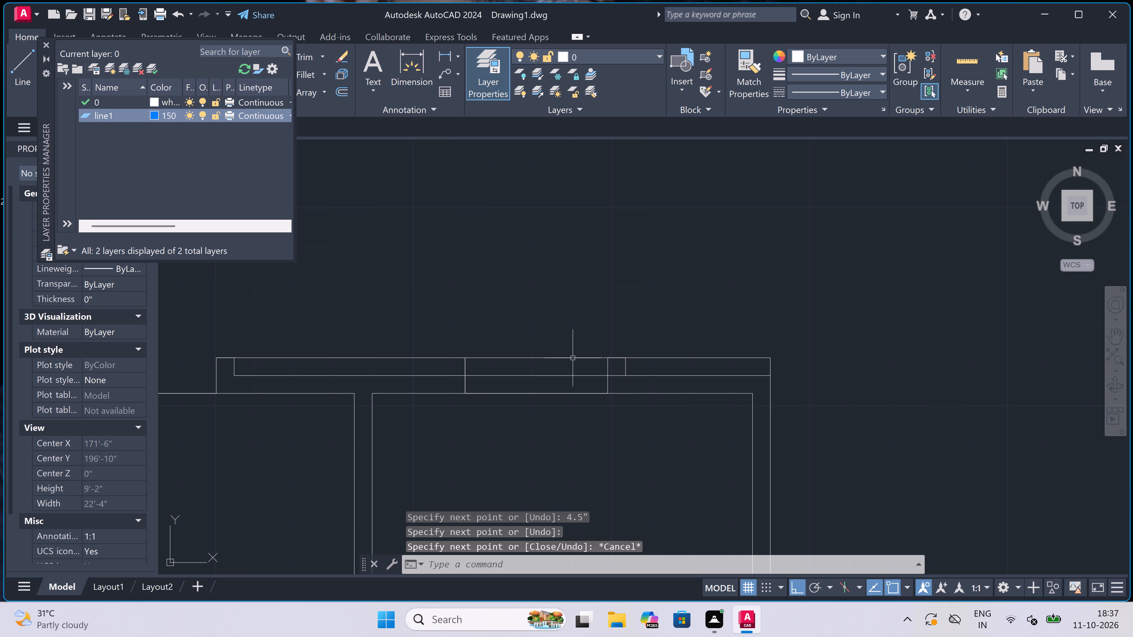
Draw a 4.5" left jamb return on the fourth room's 3' opening, ending straight down at the middle wall line.
key("space")
left_click(461, 359)
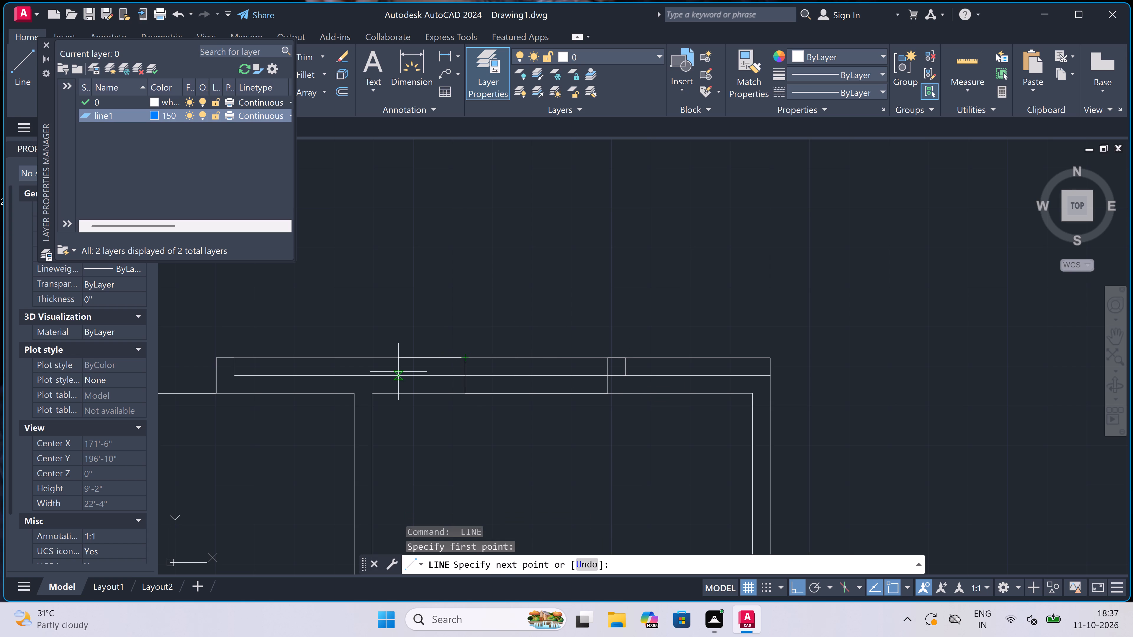
type("4.5\"")
key("space")
scroll(398, 371, "up", 1)
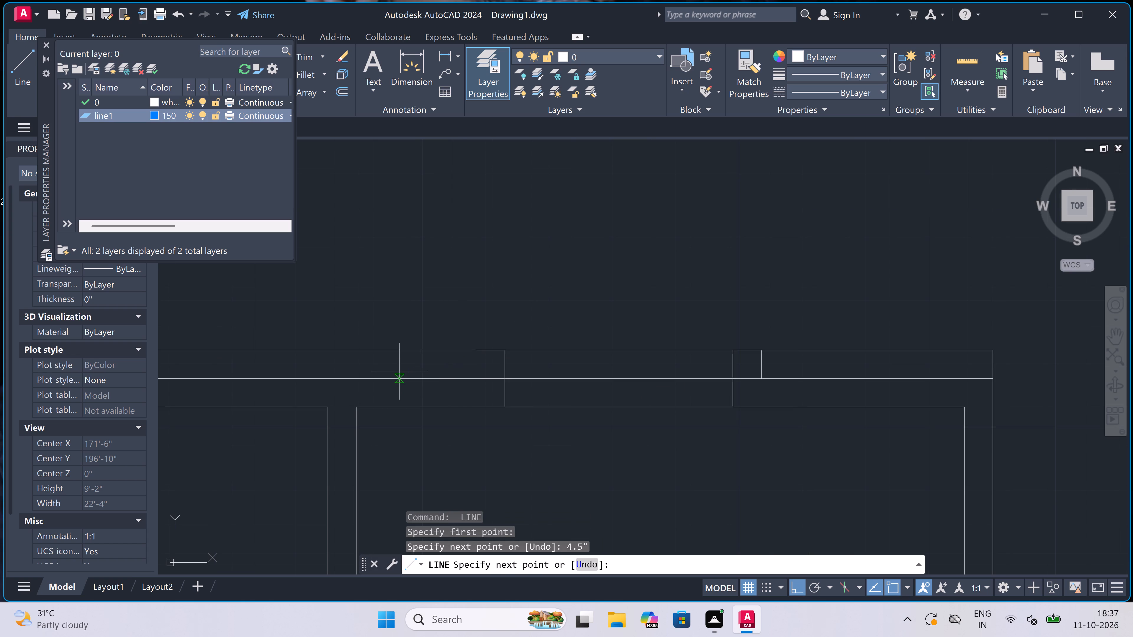
left_click(484, 376)
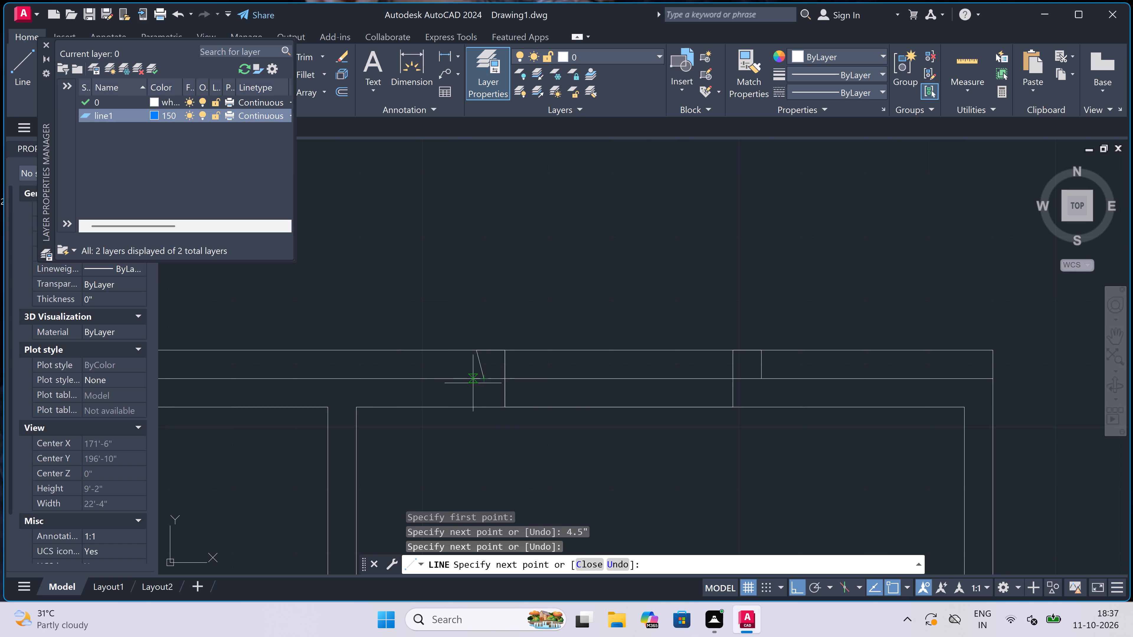
scroll(475, 382, "up", 2)
key("ctrl+z")
scroll(475, 381, "up", 2)
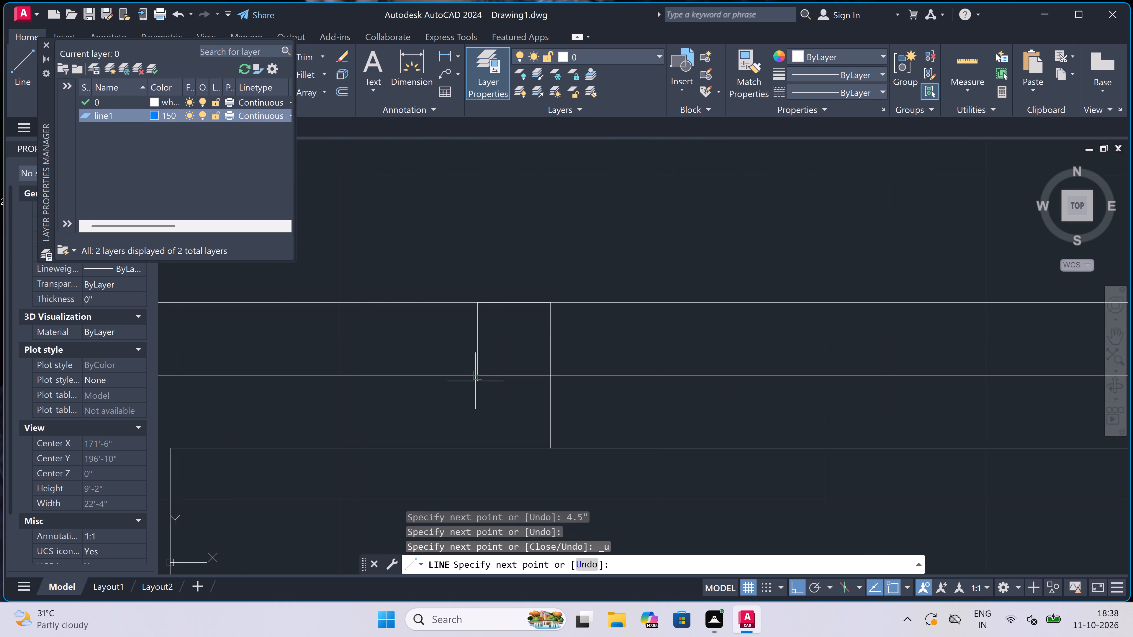
left_click(477, 377)
key("Escape")
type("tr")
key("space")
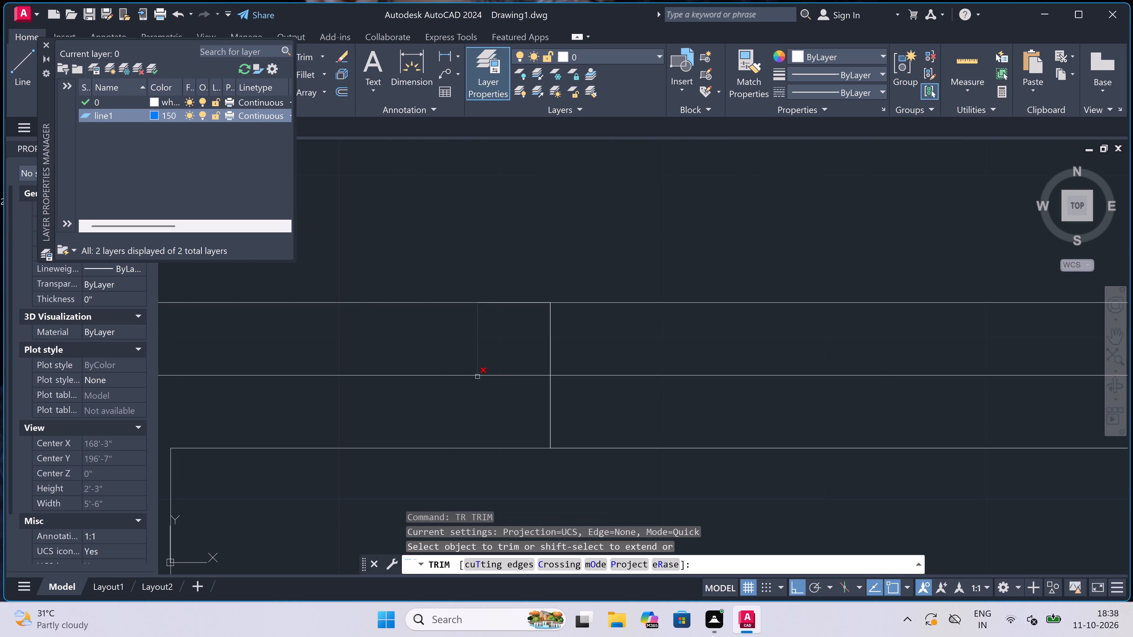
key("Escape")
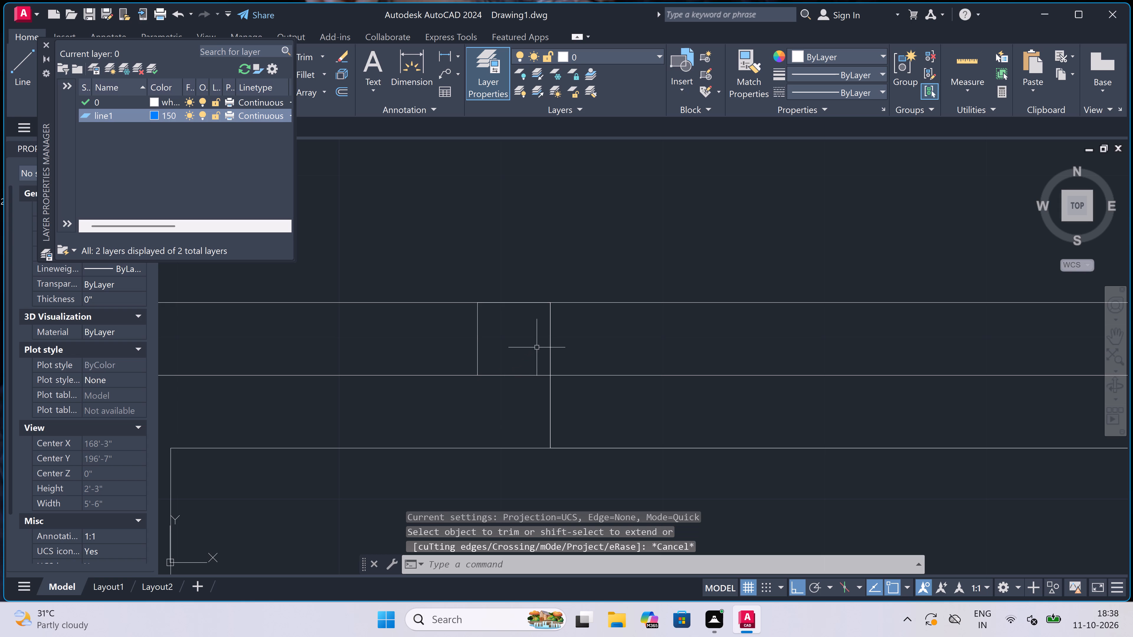
Erase the overlapping line on the 3' opening's left side and the one along the top of its right jamb return.
left_click(549, 334)
key("Delete")
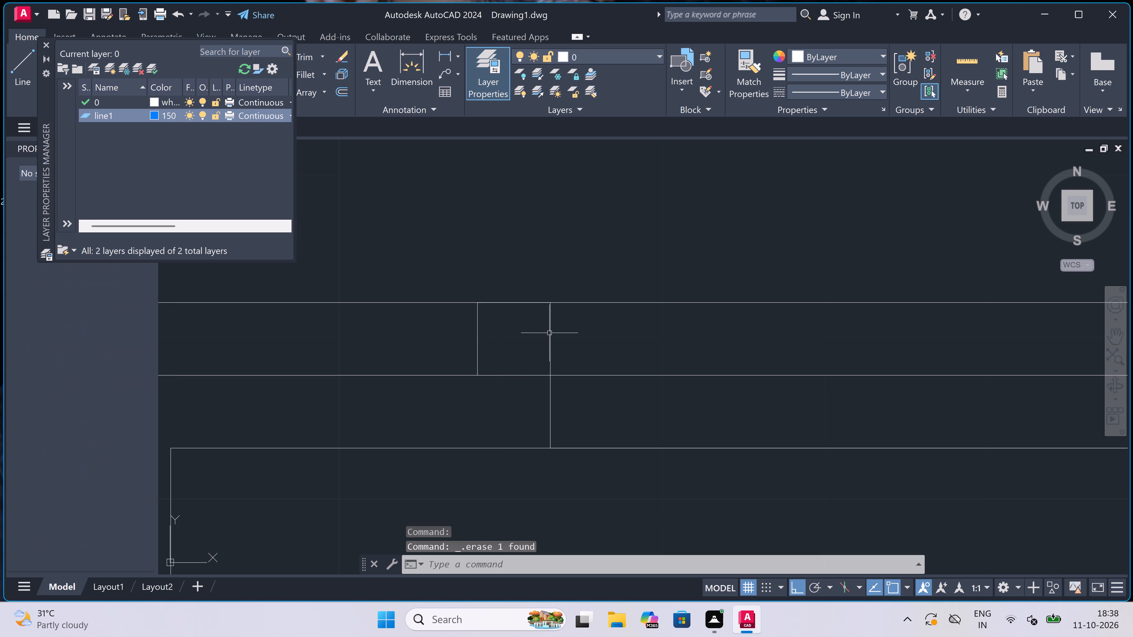
scroll(549, 333, "down", 2)
scroll(798, 319, "up", 1)
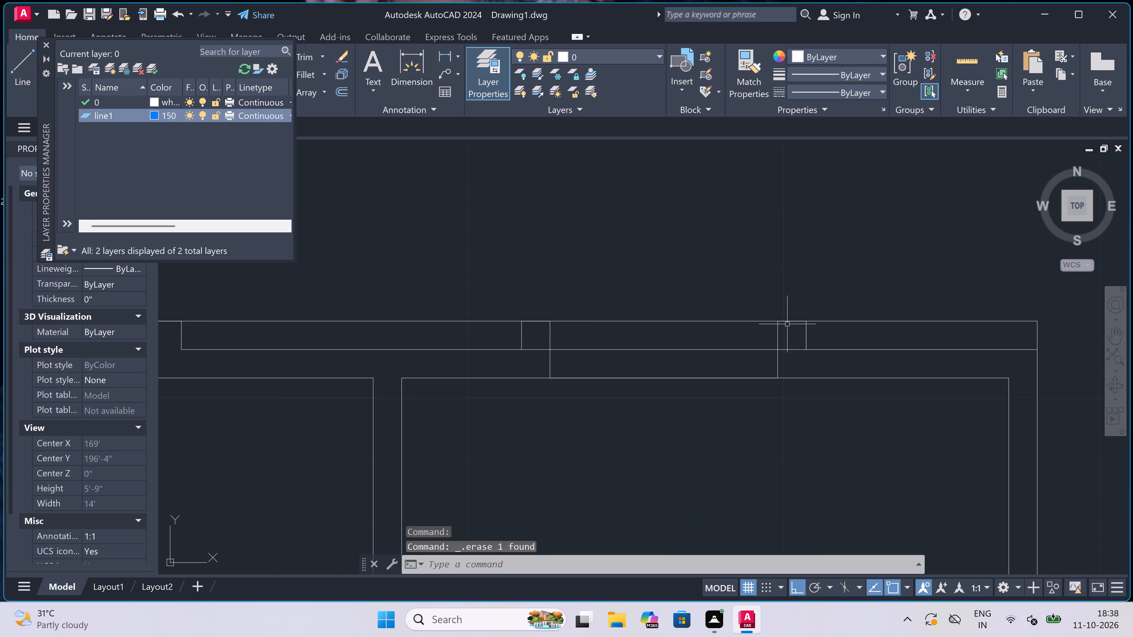
scroll(798, 320, "up", 3)
scroll(795, 322, "down", 3)
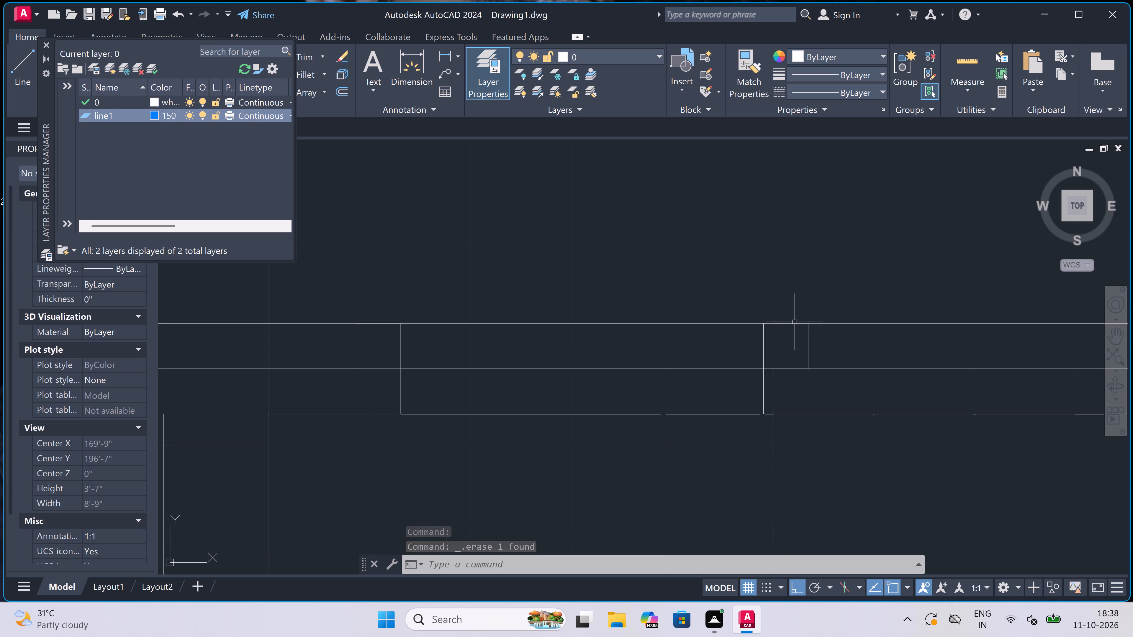
scroll(795, 322, "up", 2)
left_click(793, 326)
key("Delete")
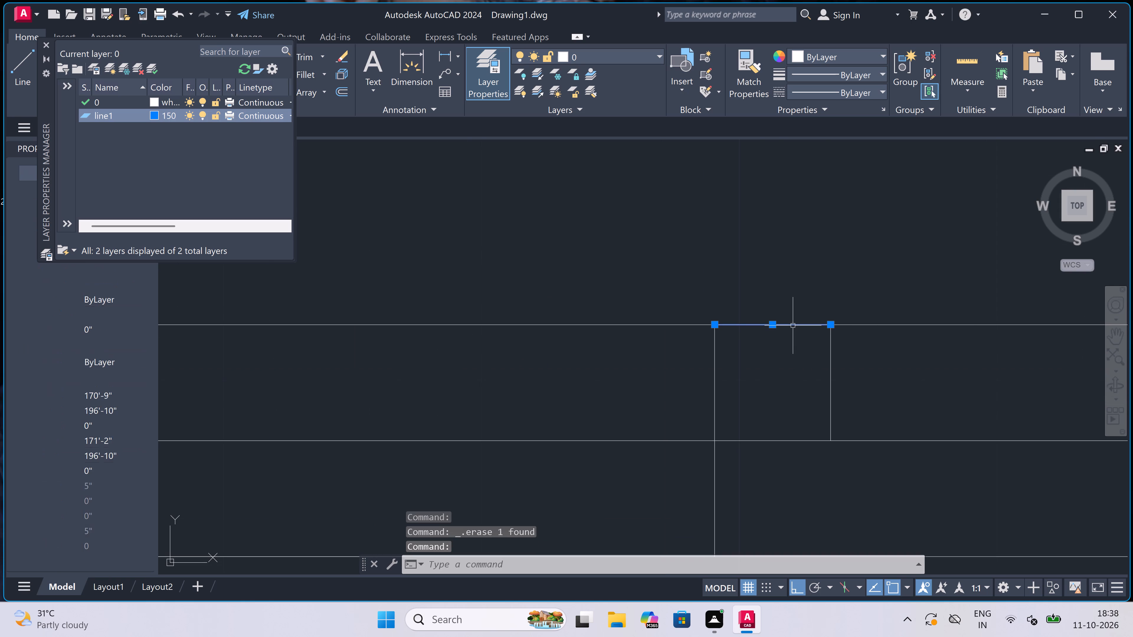
Trim the outermost and middle wall lines across the fourth room's 3' opening and the middle line inside its left jamb.
scroll(793, 326, "down", 3)
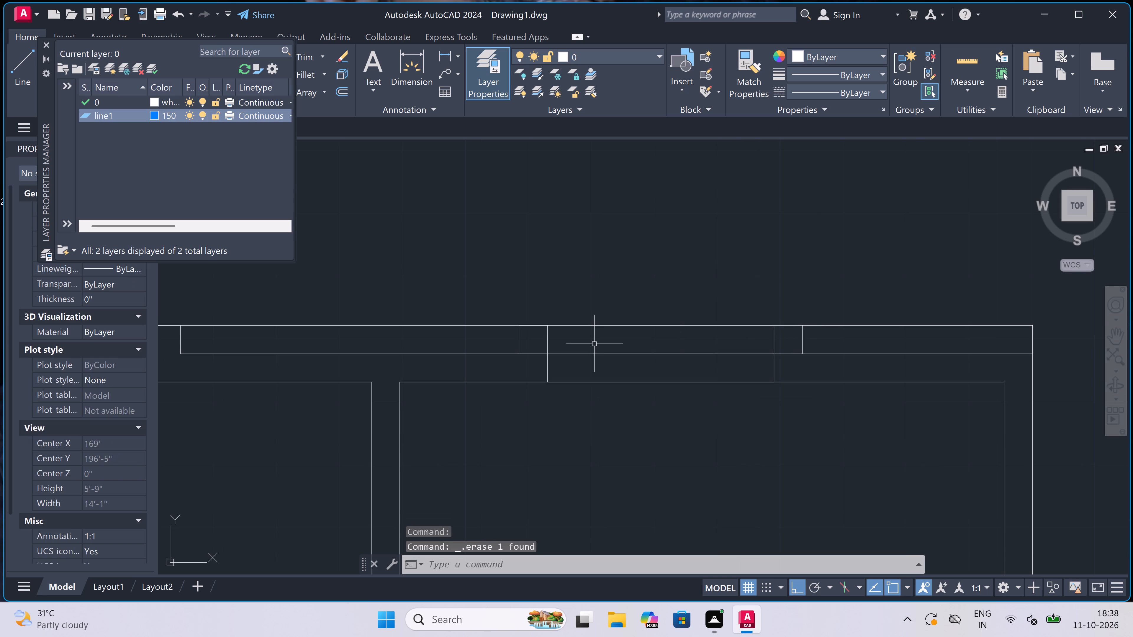
key("Escape")
key("t")
key("r")
key("space")
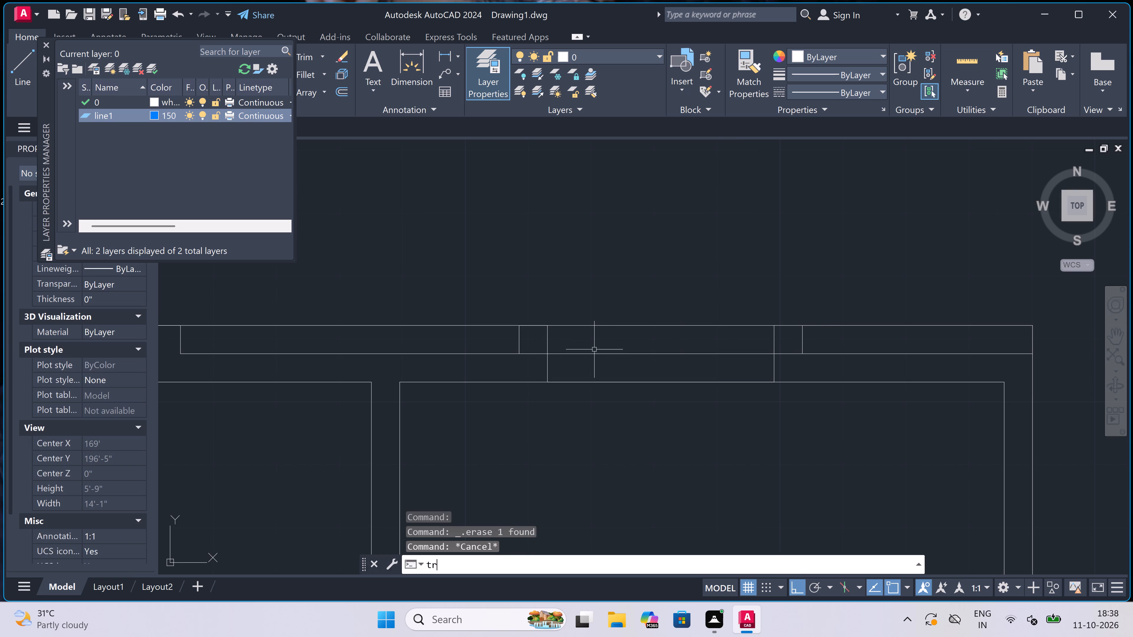
left_click_drag(591, 371, 591, 368)
left_click(590, 302)
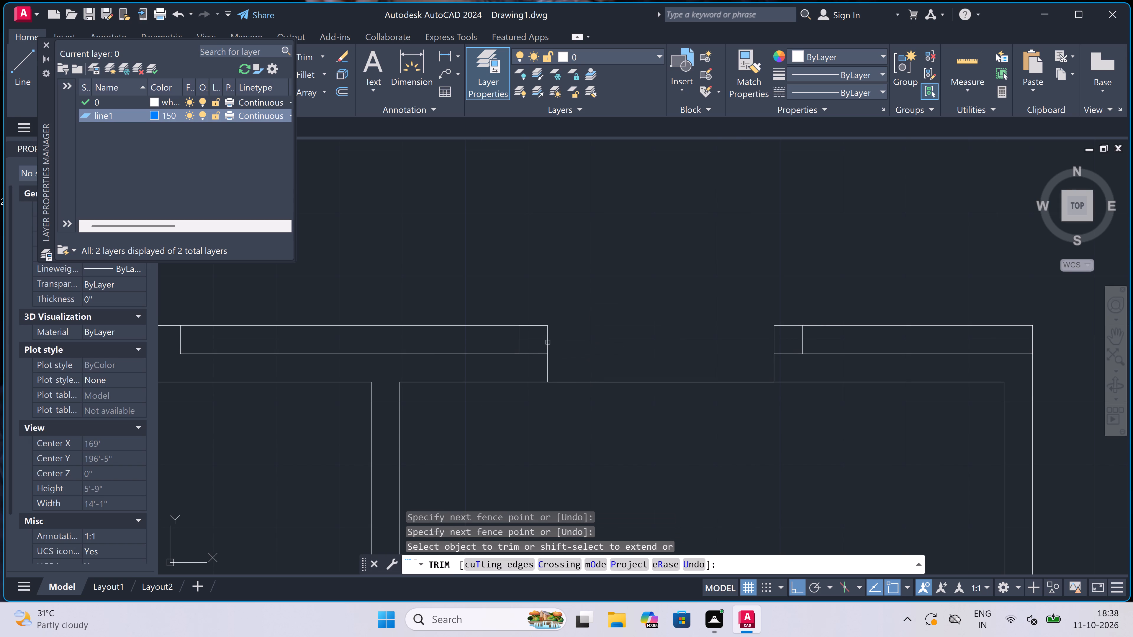
scroll(529, 359, "up", 2)
left_click(529, 359)
left_click(532, 317)
Trim the outermost wall lines between the third and fourth openings and around the end corner, plus the middle line inside the right jamb.
scroll(532, 317, "down", 4)
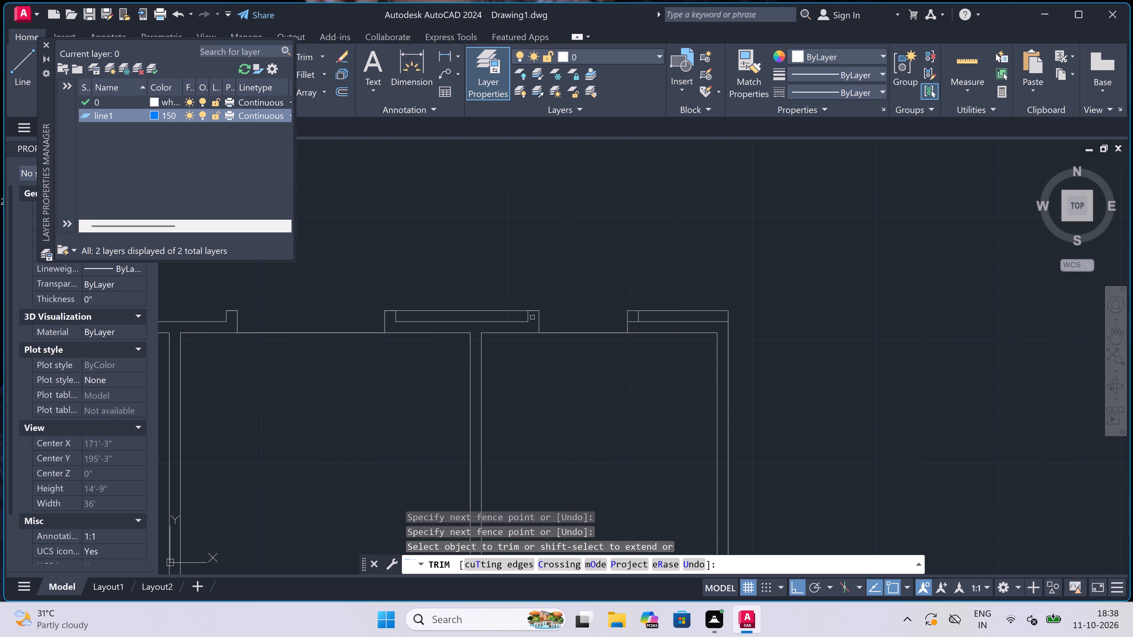
left_click(474, 314)
left_click(477, 299)
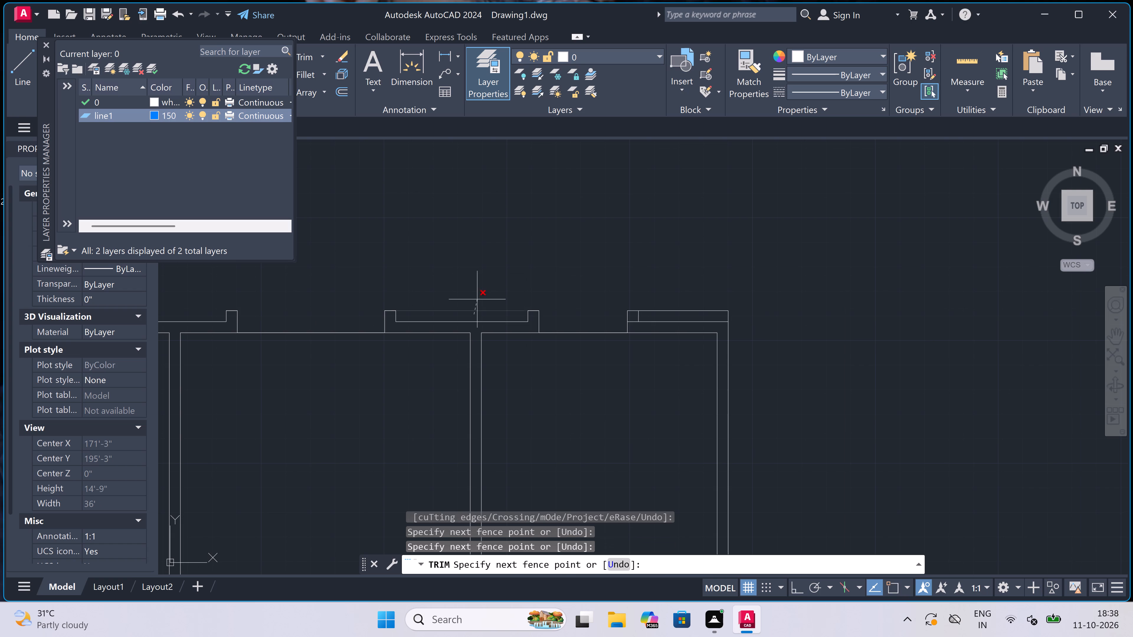
scroll(738, 313, "up", 3)
left_click(713, 312)
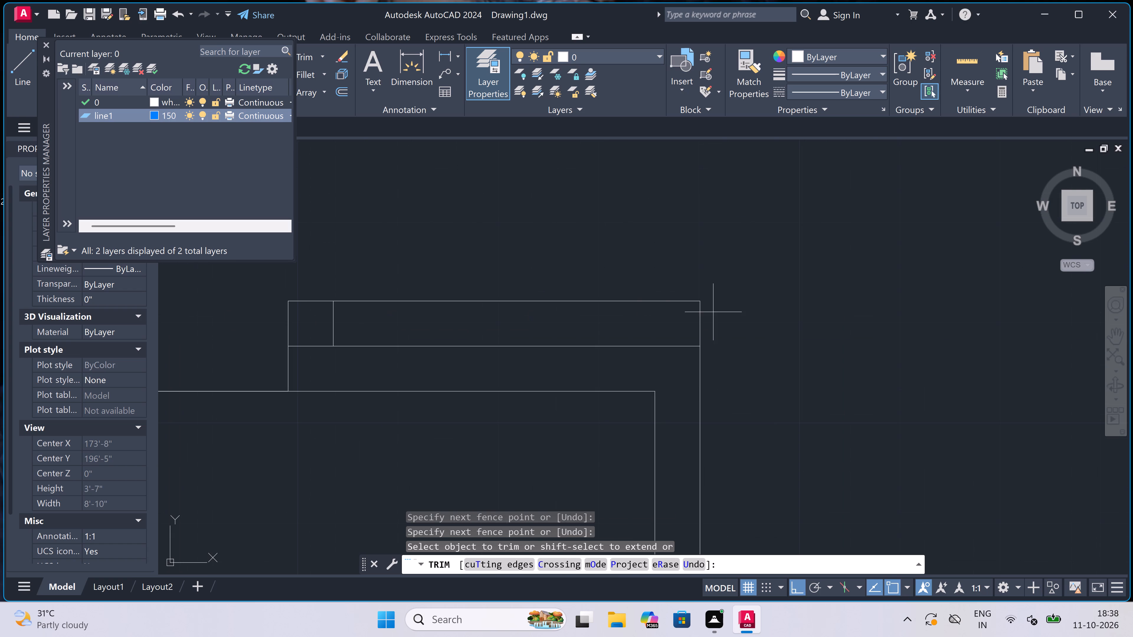
left_click(605, 290)
left_click(310, 334)
left_click(312, 359)
scroll(732, 260, "down", 5)
key("Escape")
Create a new layer named line 2 with colour 201.
scroll(683, 260, "up", 1)
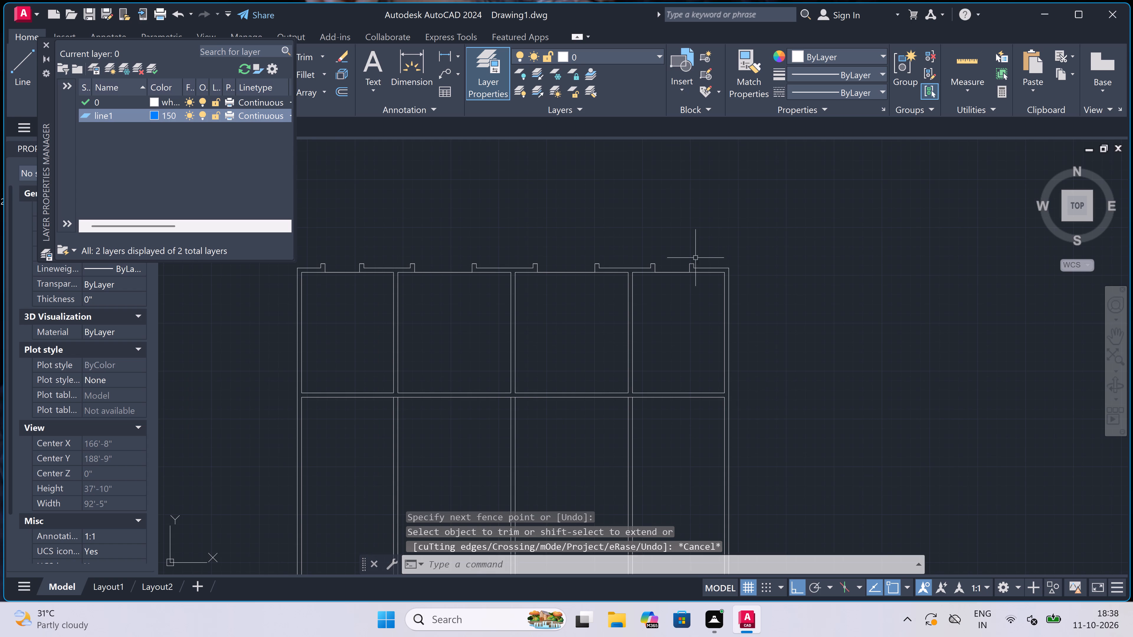
scroll(683, 260, "up", 2)
scroll(735, 274, "up", 1)
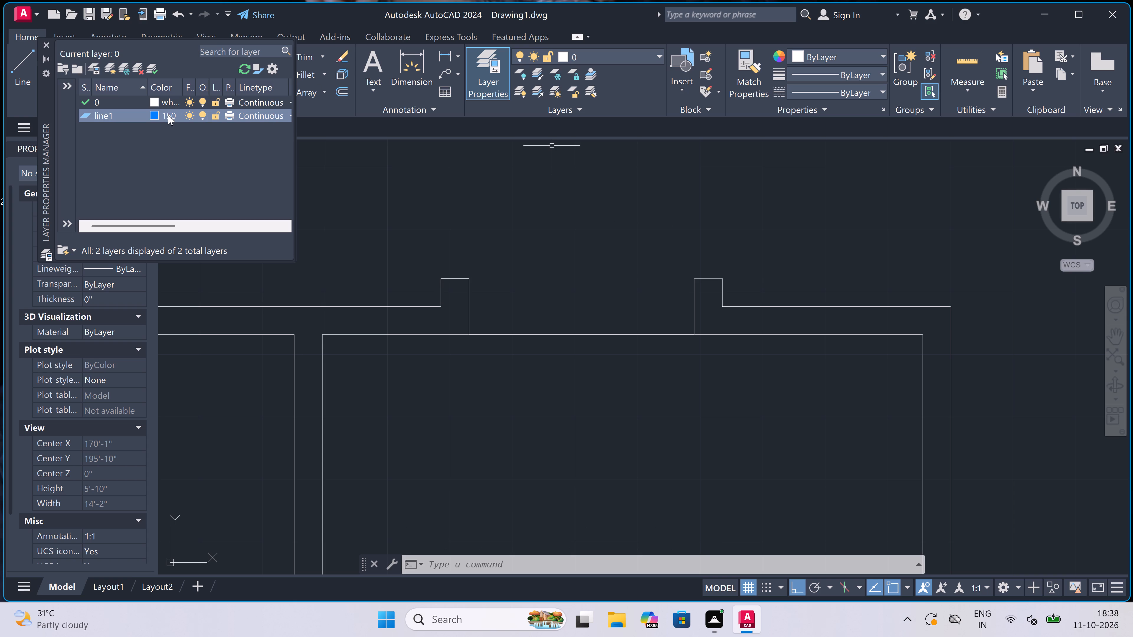
right_click(145, 139)
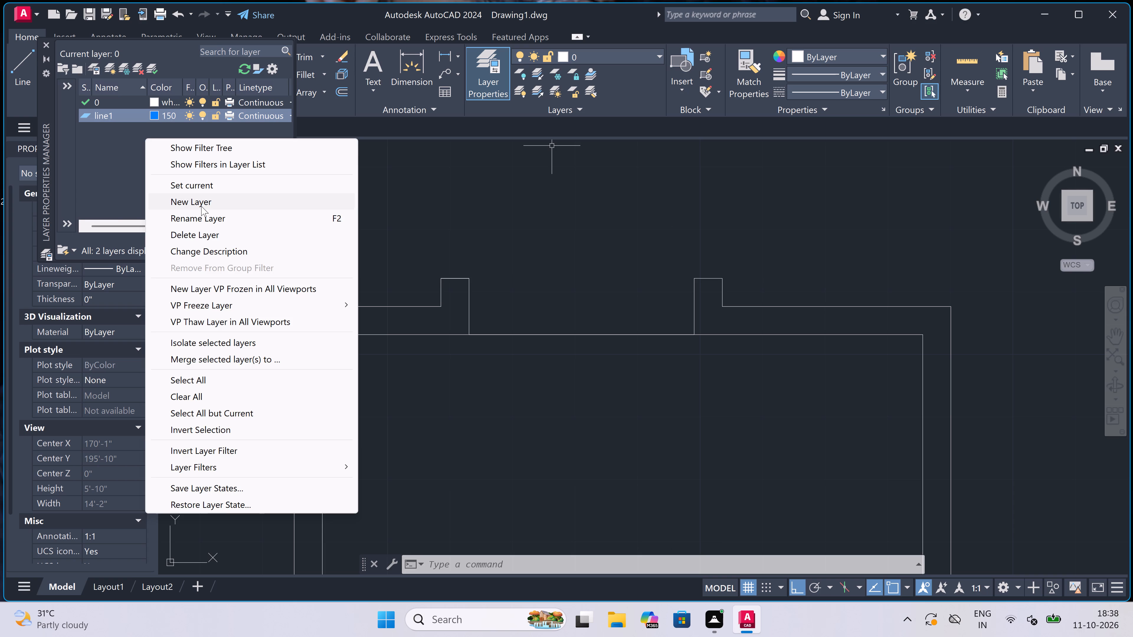
left_click(202, 203)
key("BackSpace")
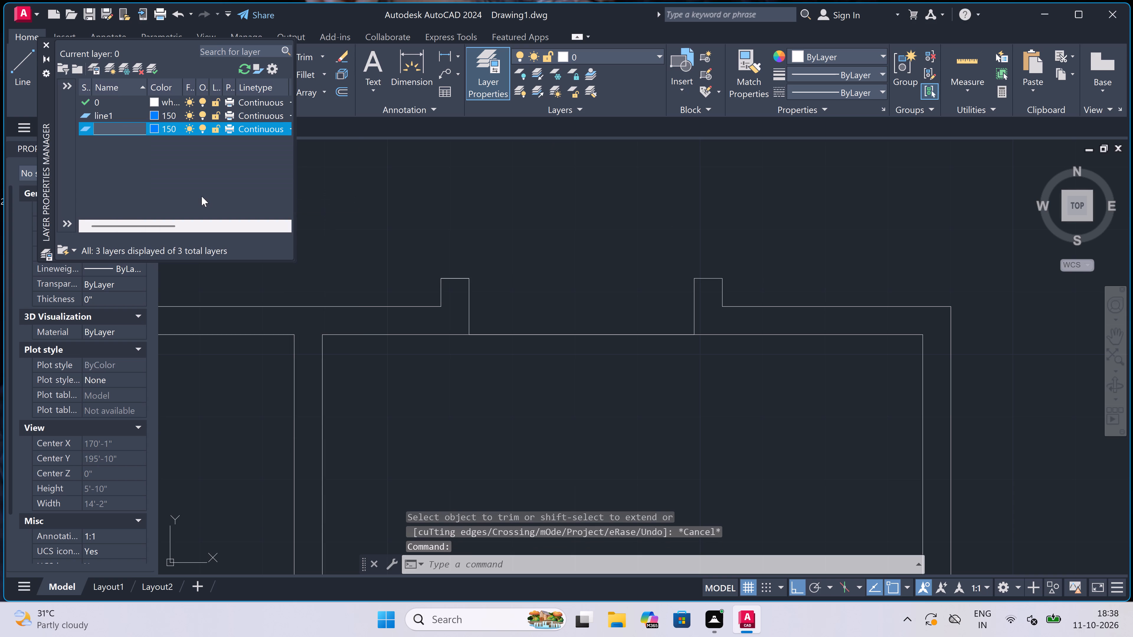
type("line 1")
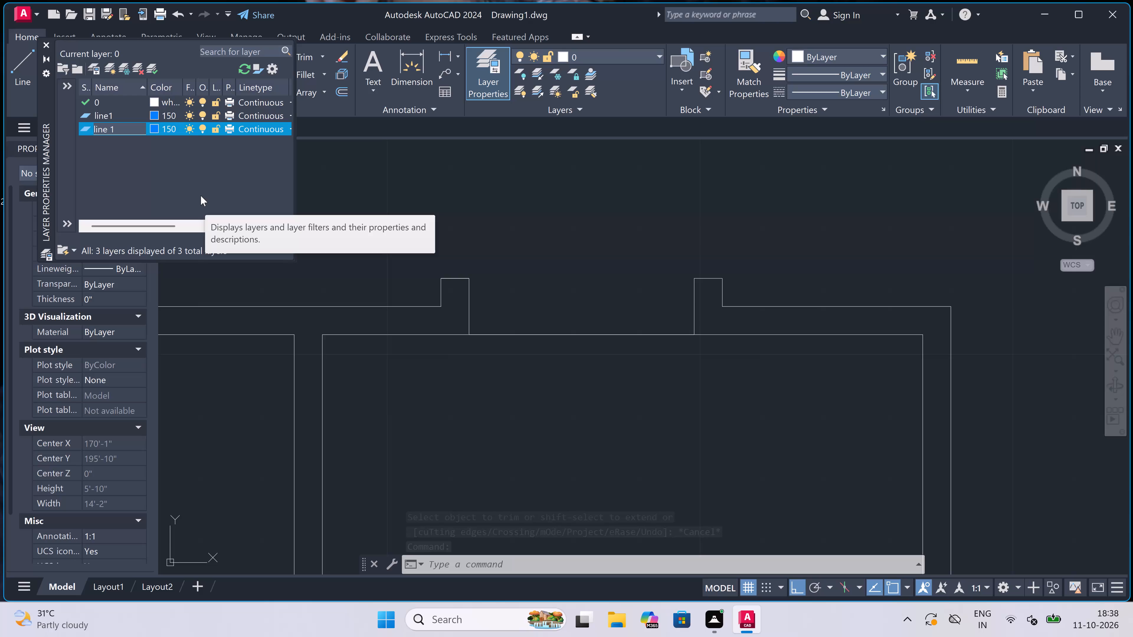
key("BackSpace")
key("2")
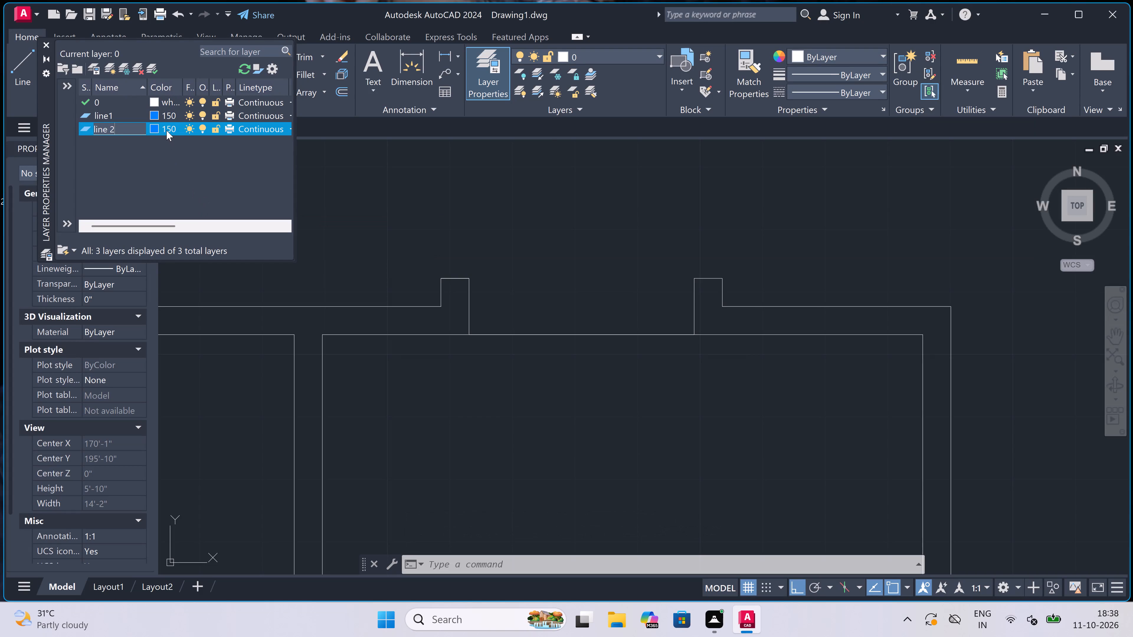
left_click(166, 130)
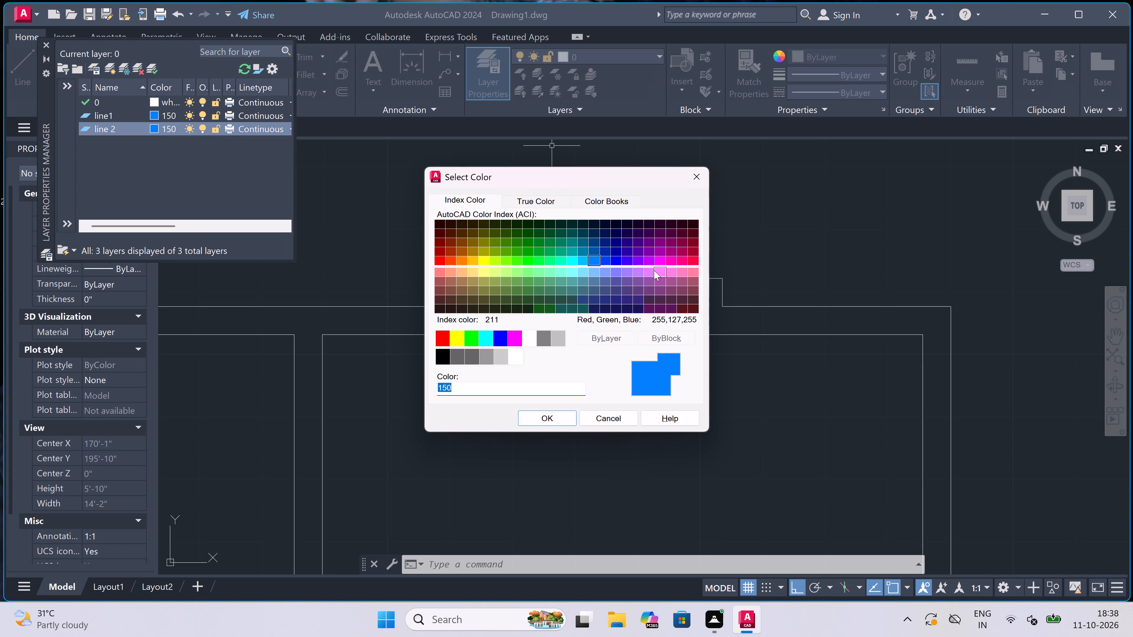
left_click(649, 268)
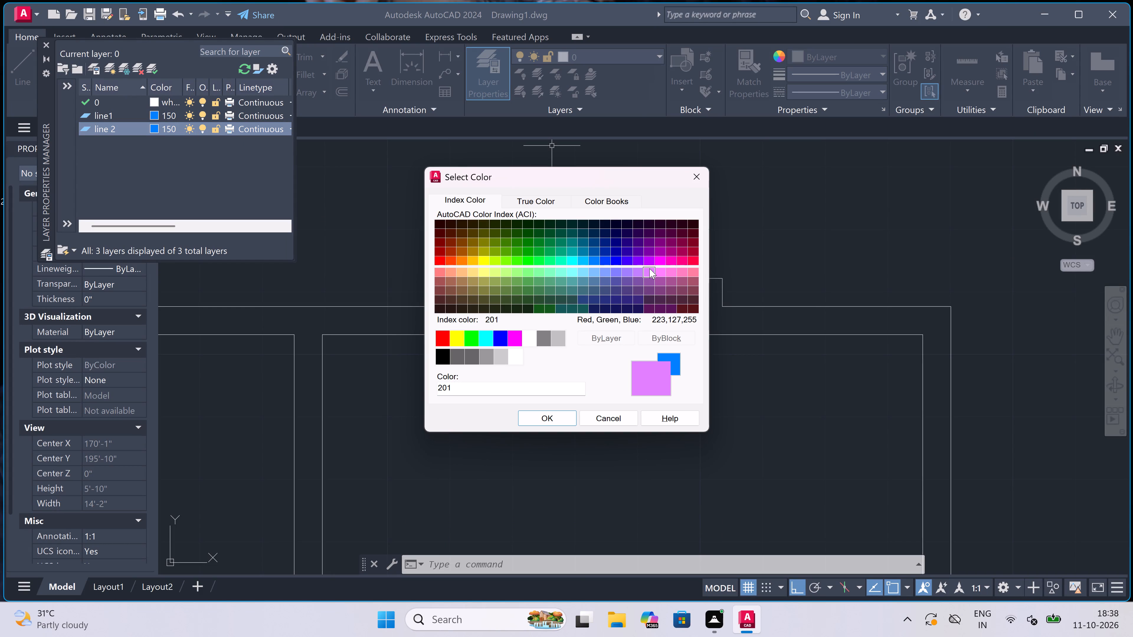
left_click(544, 420)
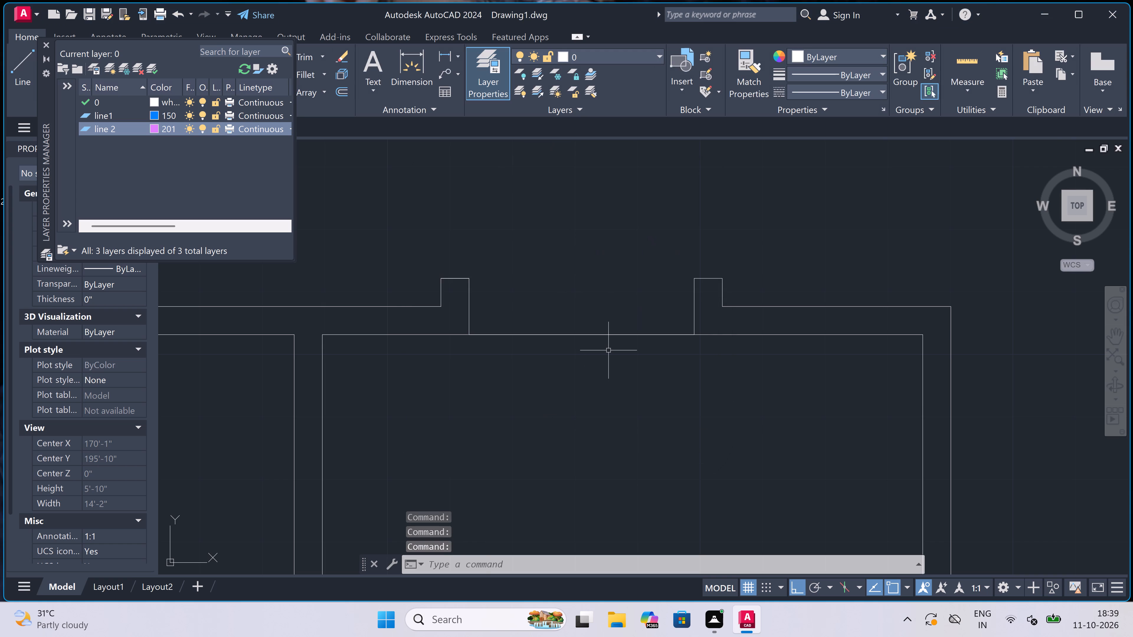
Close the layer manager and make line 2 the current layer.
scroll(608, 350, "down", 3)
scroll(611, 339, "up", 3)
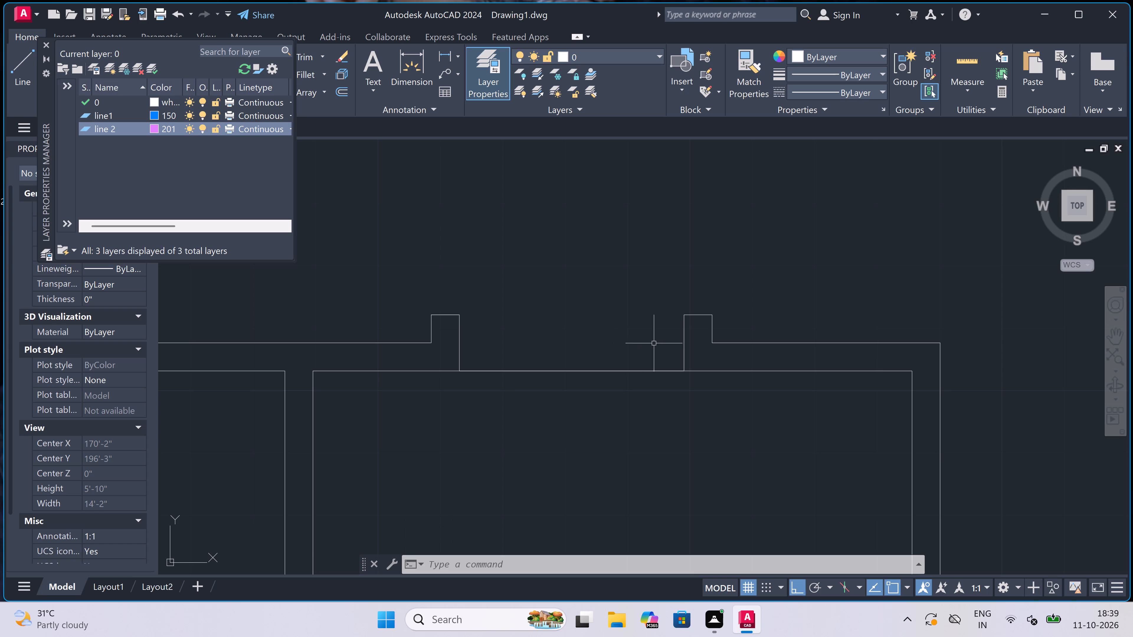
left_click(45, 43)
left_click(639, 50)
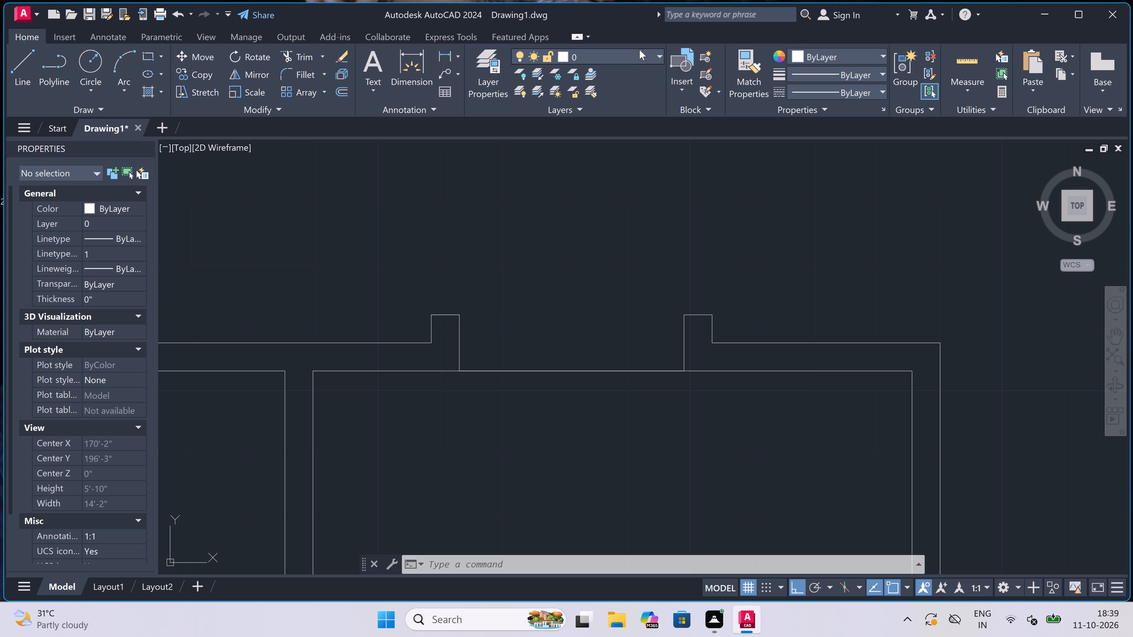
left_click(615, 88)
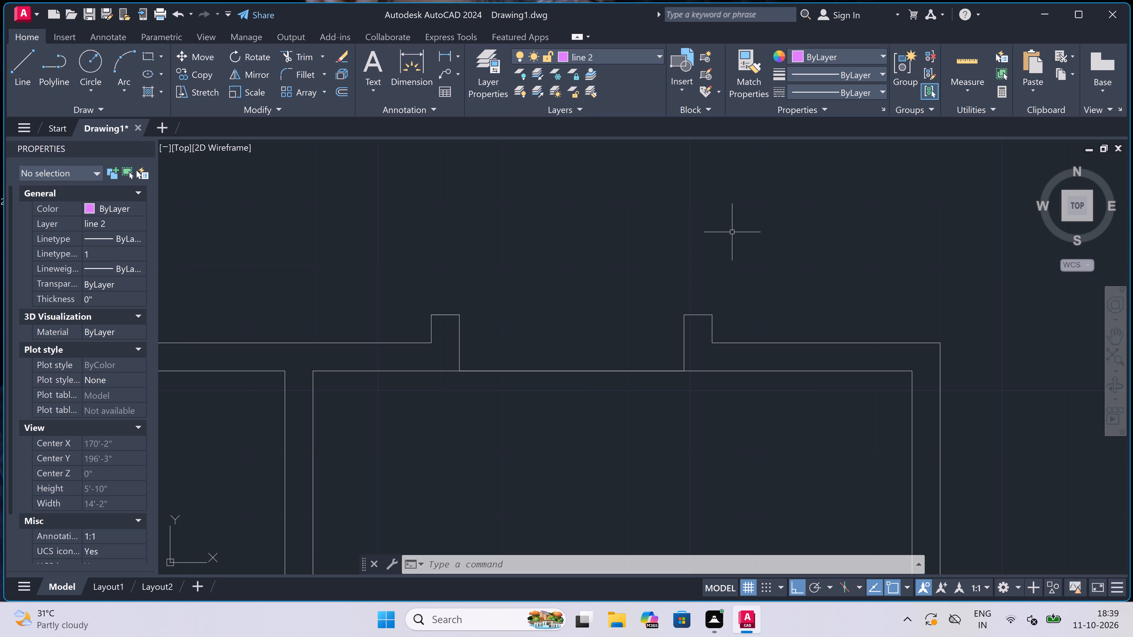
Draw lines on layer line 2 between the outer jamb corners of the fourth and third rooms' top-wall openings.
key("l")
key("space")
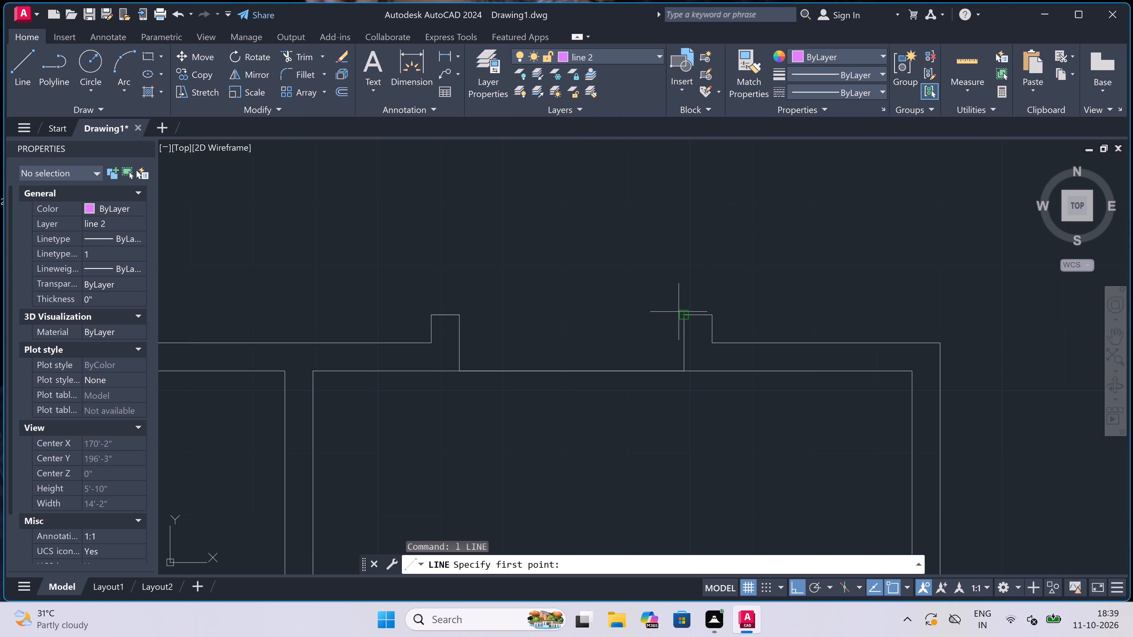
left_click(680, 314)
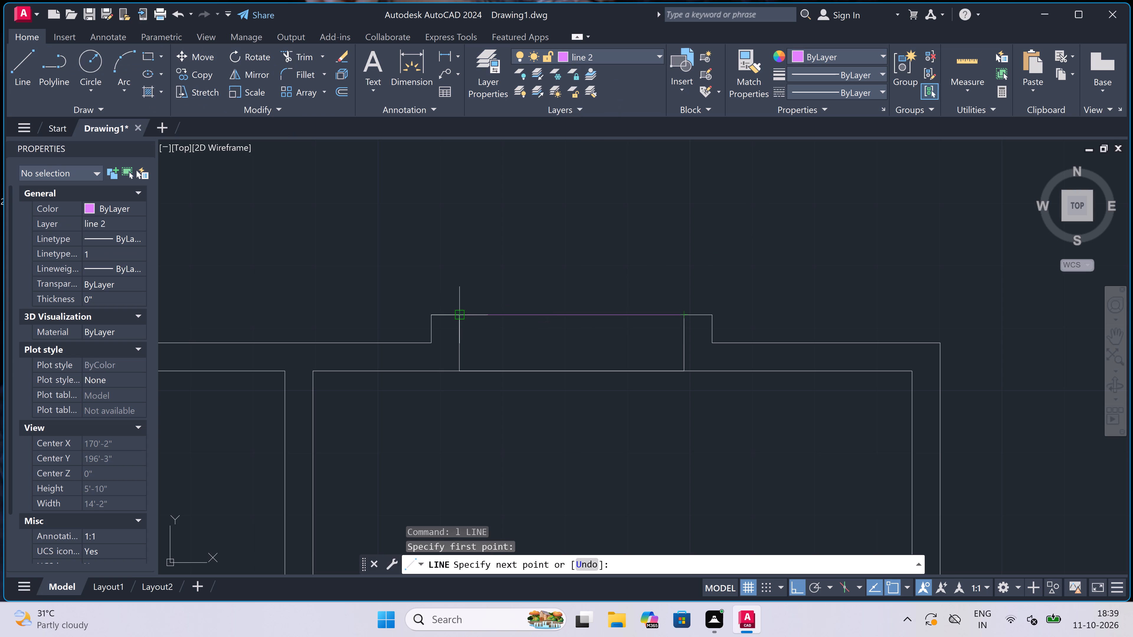
left_click(463, 313)
key("Escape")
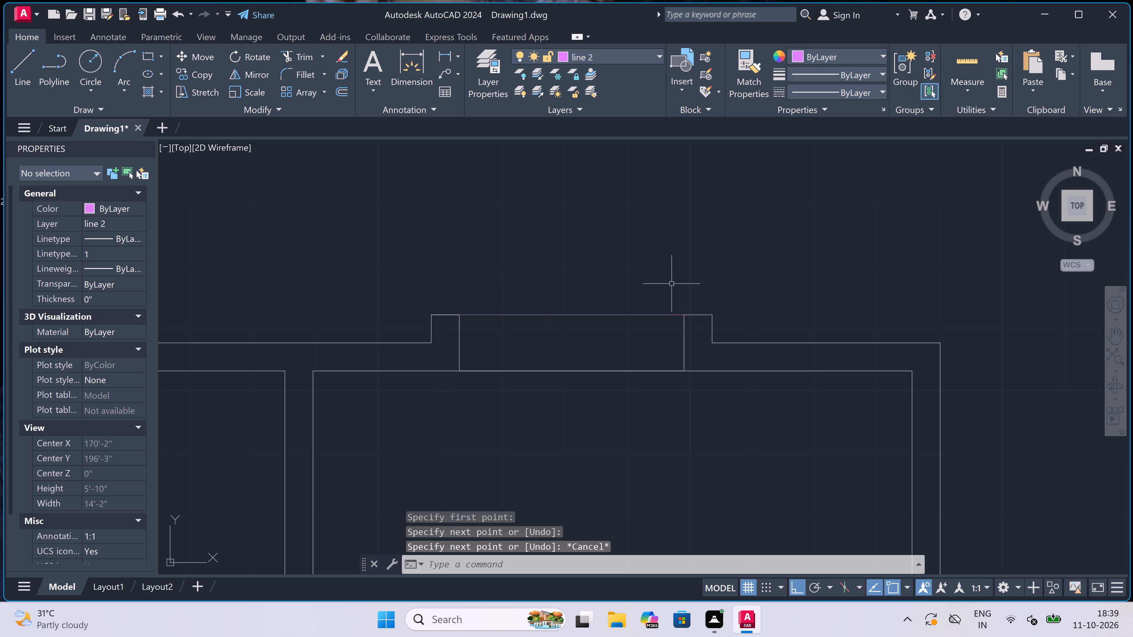
scroll(672, 284, "down", 3)
key("space")
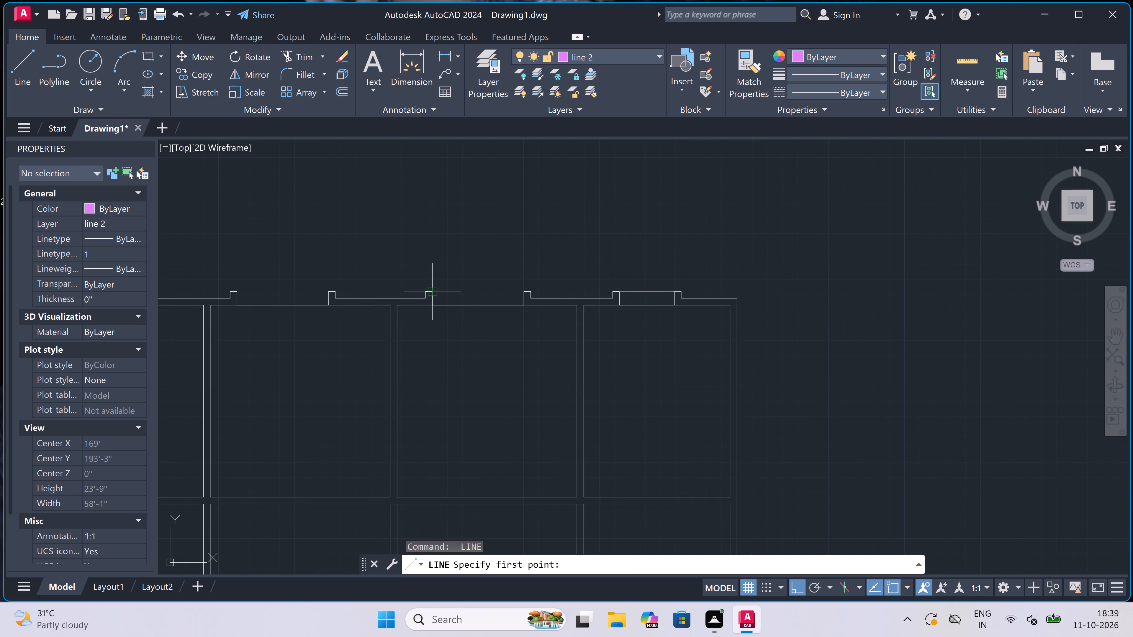
scroll(436, 288, "up", 3)
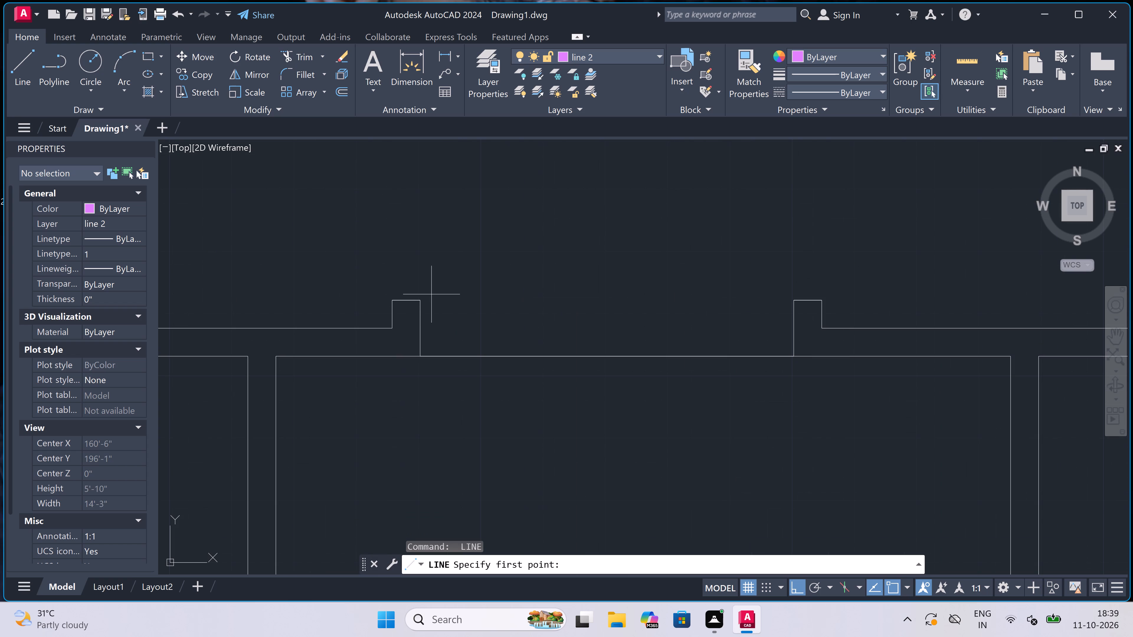
left_click_drag(426, 300, 430, 299)
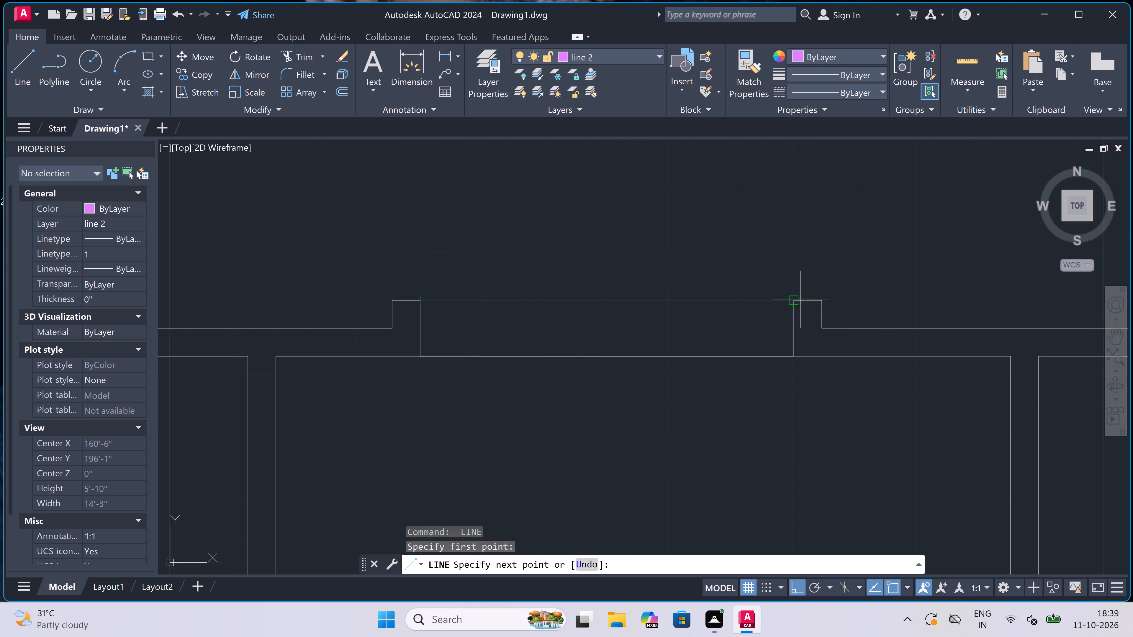
left_click(790, 302)
key("Escape")
Draw lines on layer line 2 between the outer jamb corners of the second and first rooms' top-wall openings.
scroll(679, 276, "down", 4)
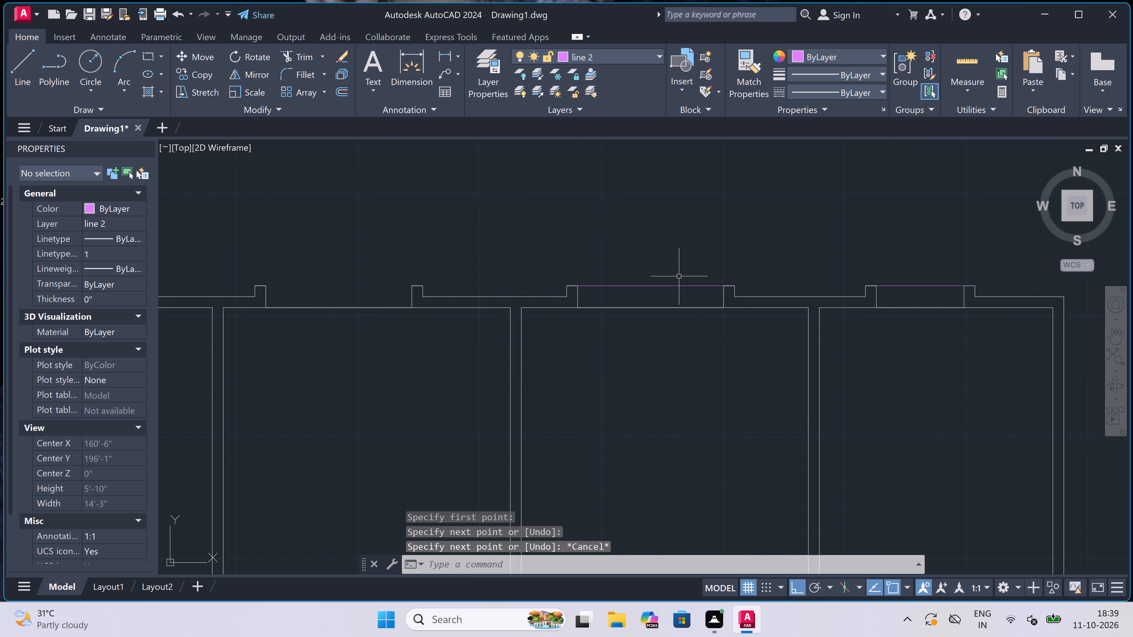
key("space")
scroll(531, 273, "up", 3)
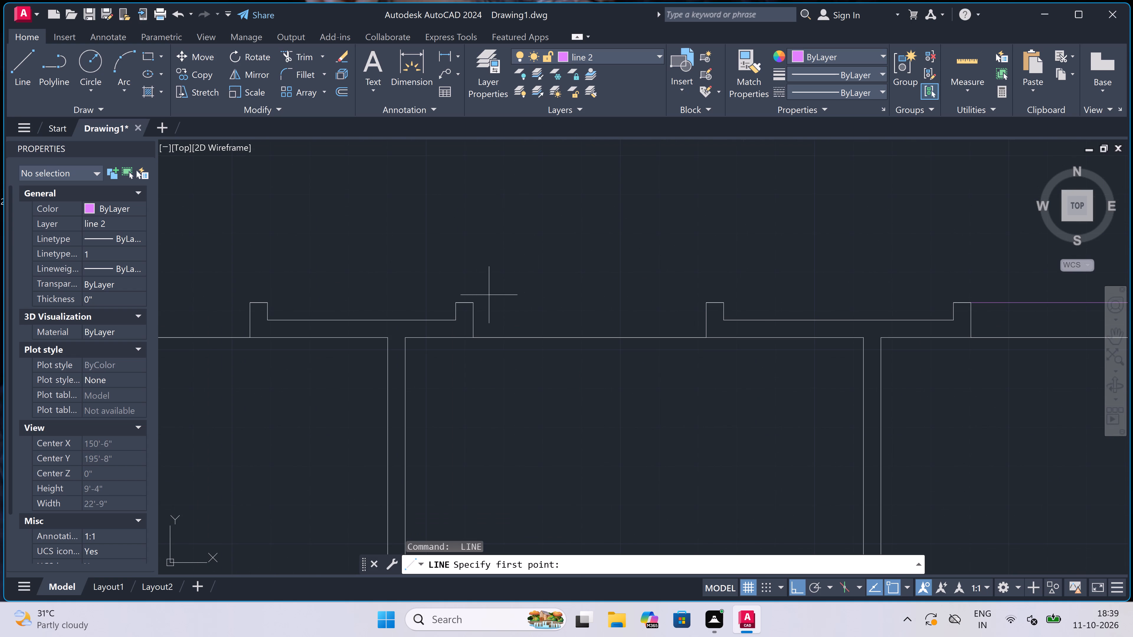
left_click(472, 303)
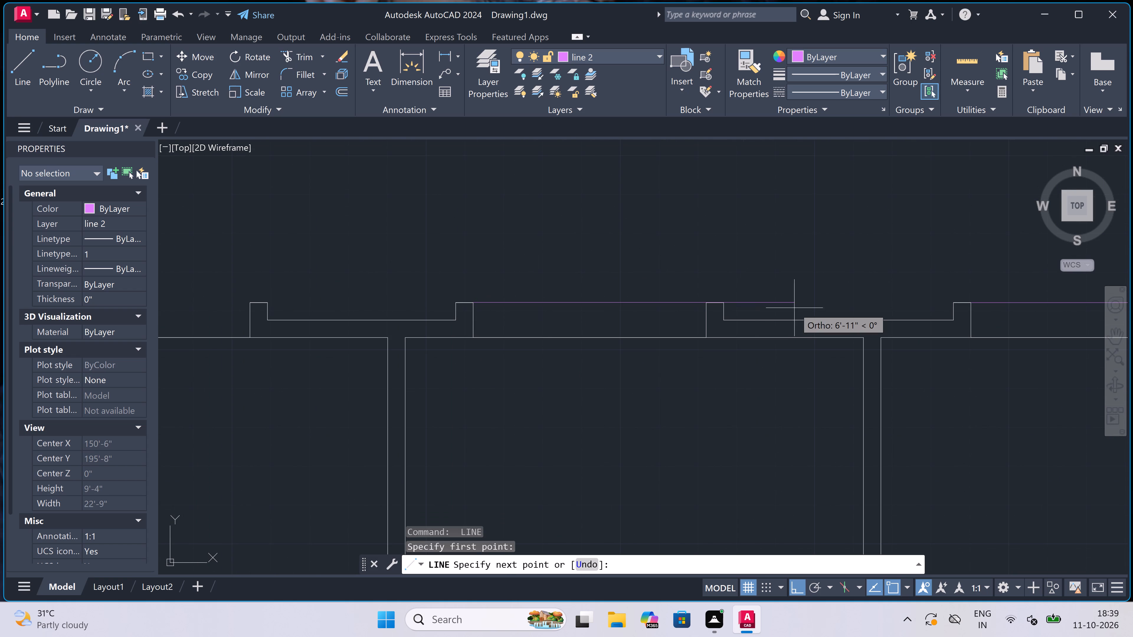
left_click(711, 303)
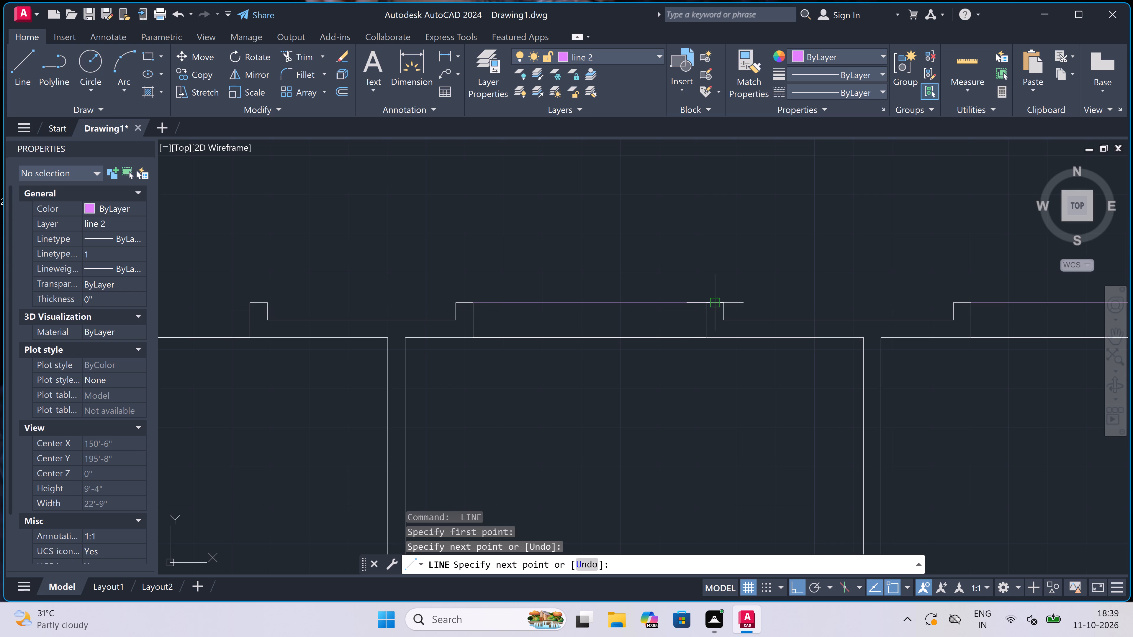
key("Escape")
scroll(716, 298, "down", 3)
key("space")
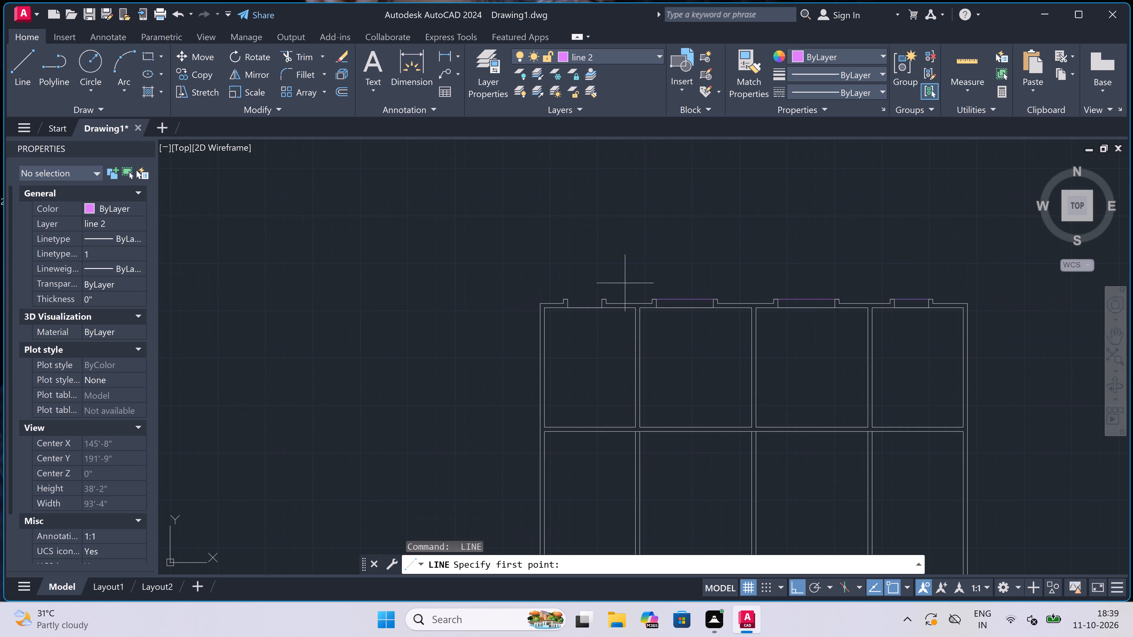
scroll(619, 298, "up", 3)
scroll(559, 298, "up", 1)
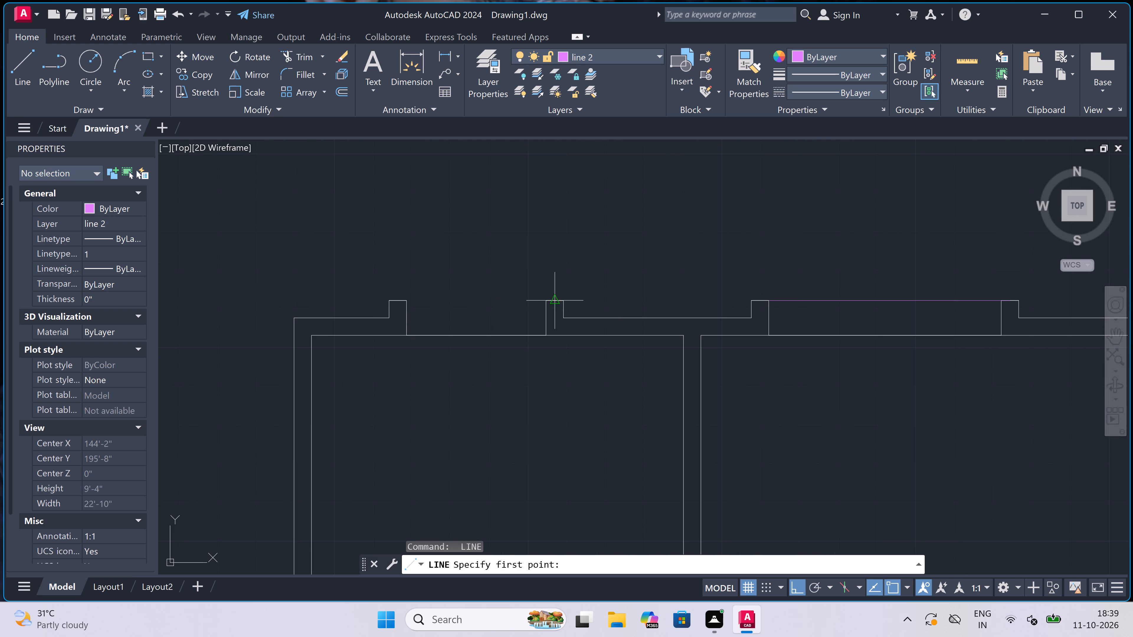
left_click(541, 300)
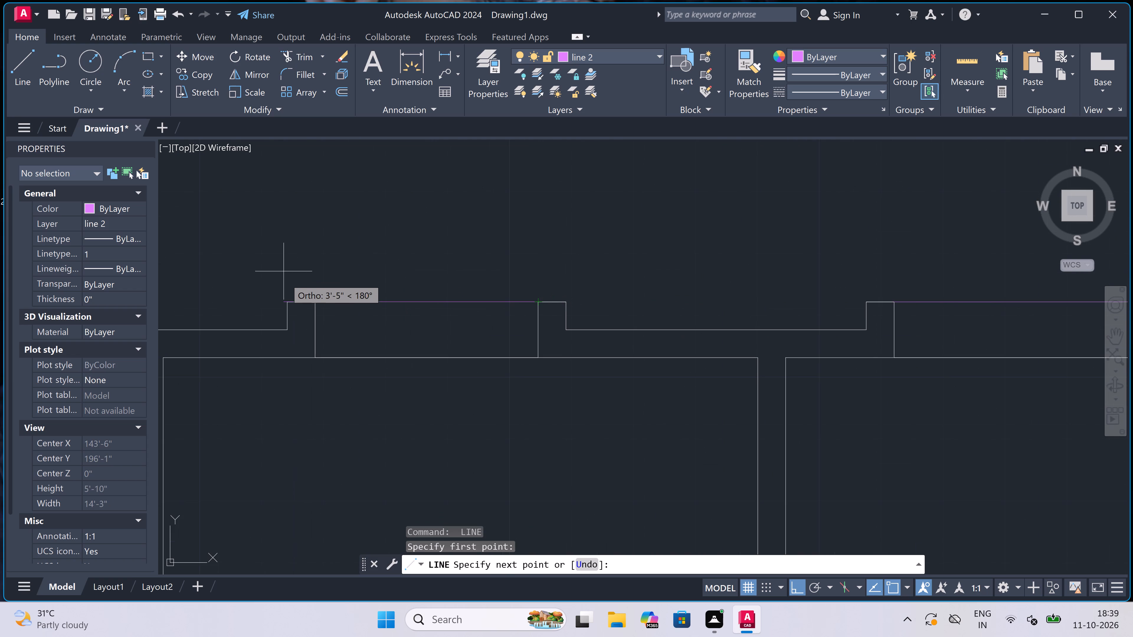
left_click(313, 304)
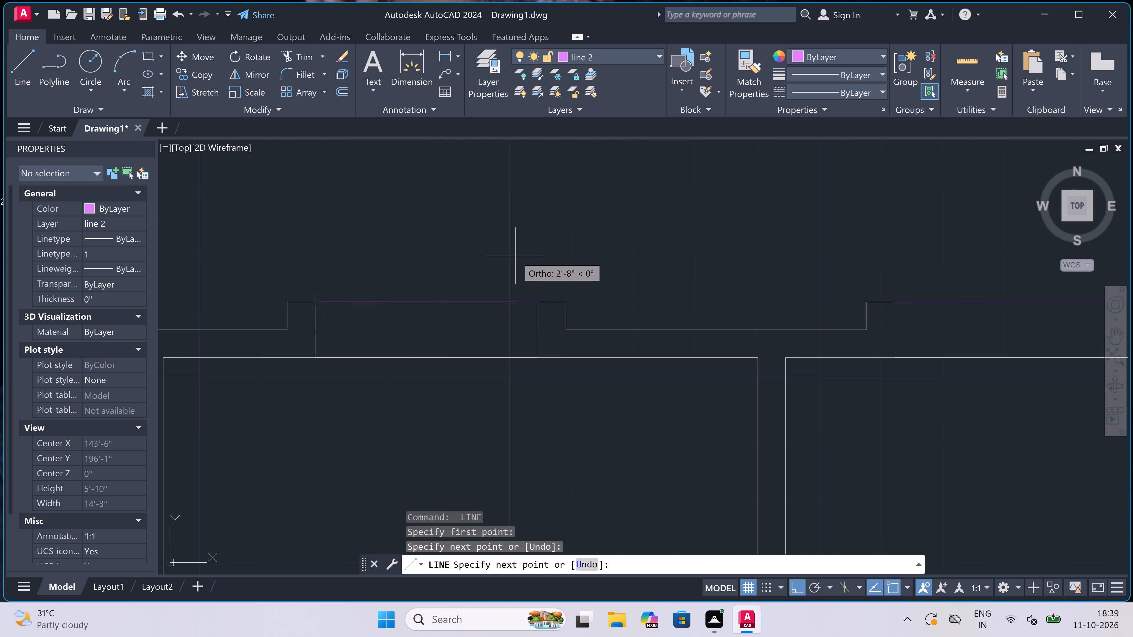
key("Escape")
Make line1 the current layer.
scroll(517, 256, "down", 4)
scroll(518, 256, "up", 1)
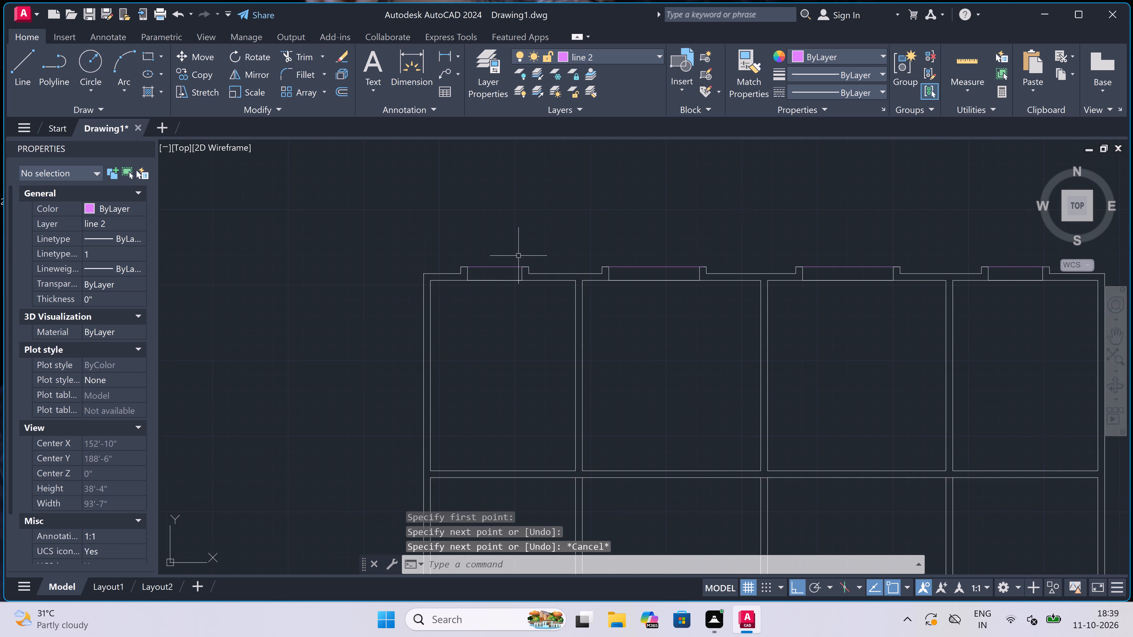
scroll(518, 256, "up", 1)
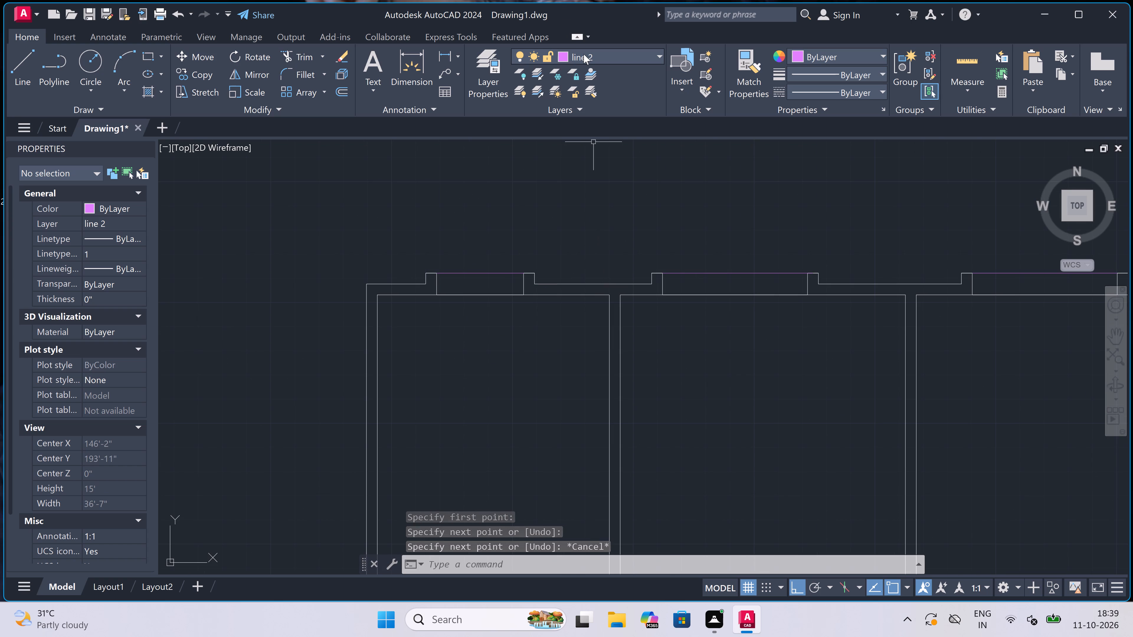
left_click(585, 54)
left_click(569, 106)
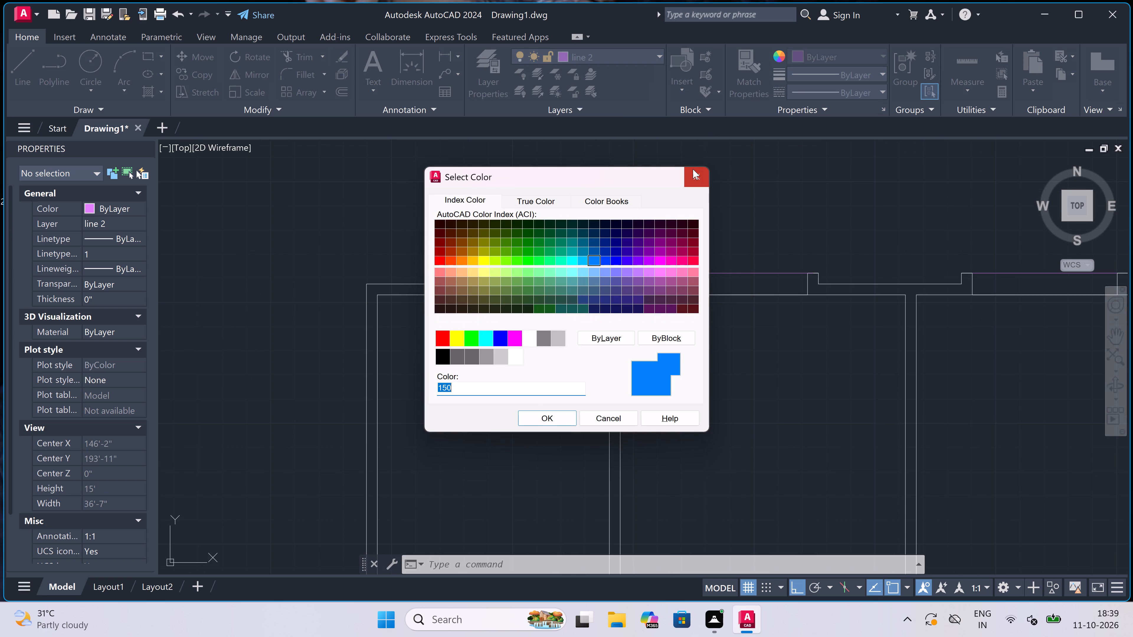
left_click(693, 170)
left_click(624, 55)
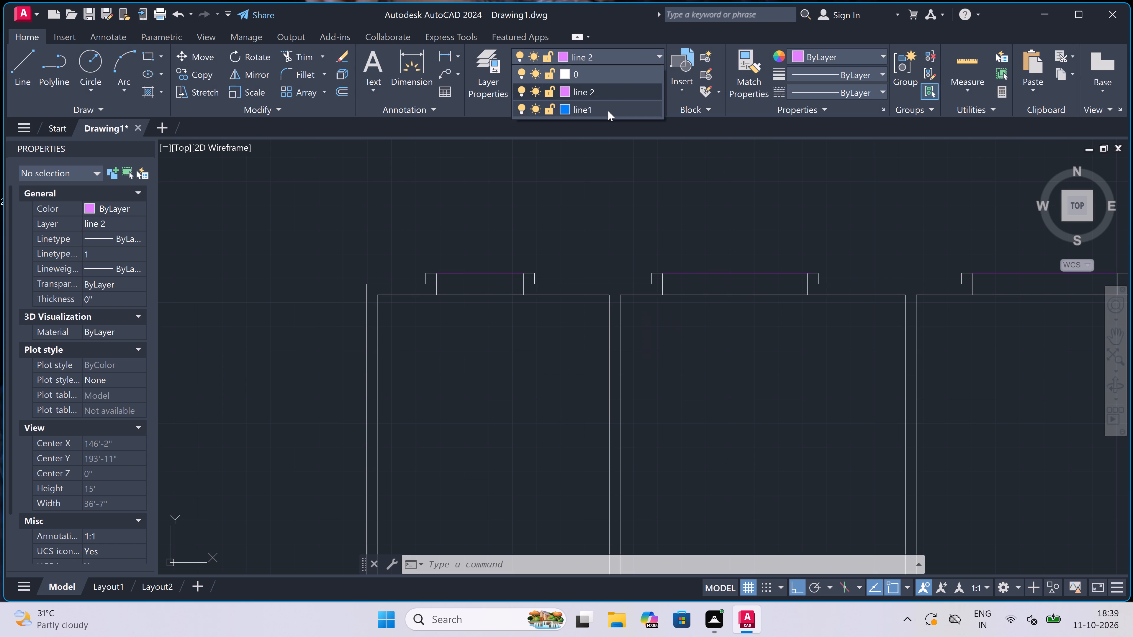
left_click(607, 104)
Draw a 3' line on layer line1 across the first room's opening, level with the outer wall face.
scroll(460, 282, "up", 4)
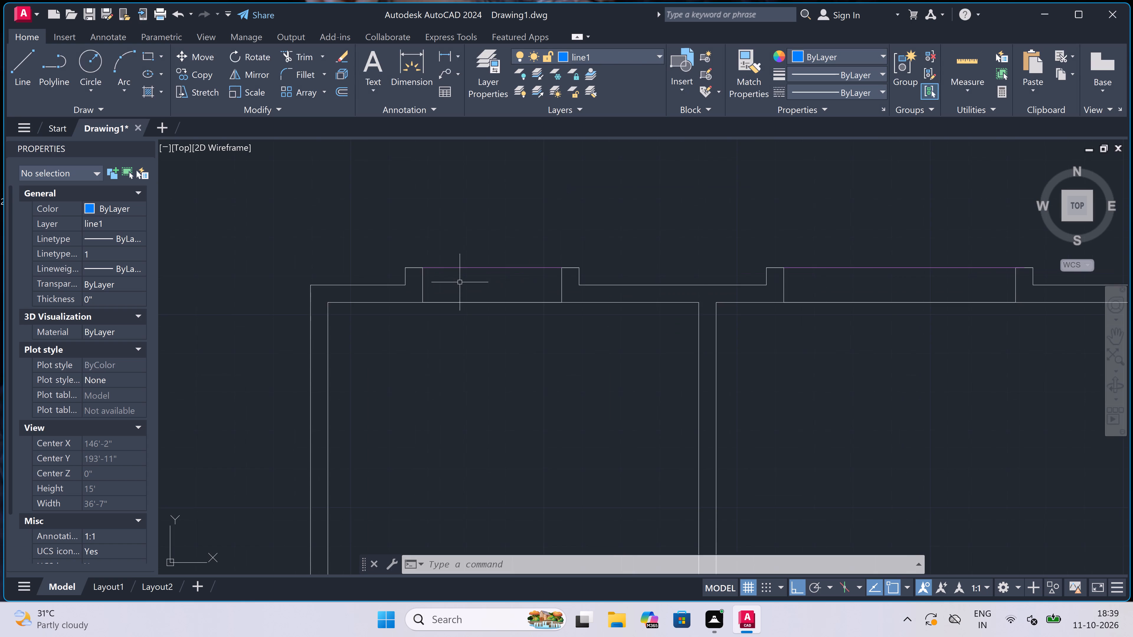
key("l")
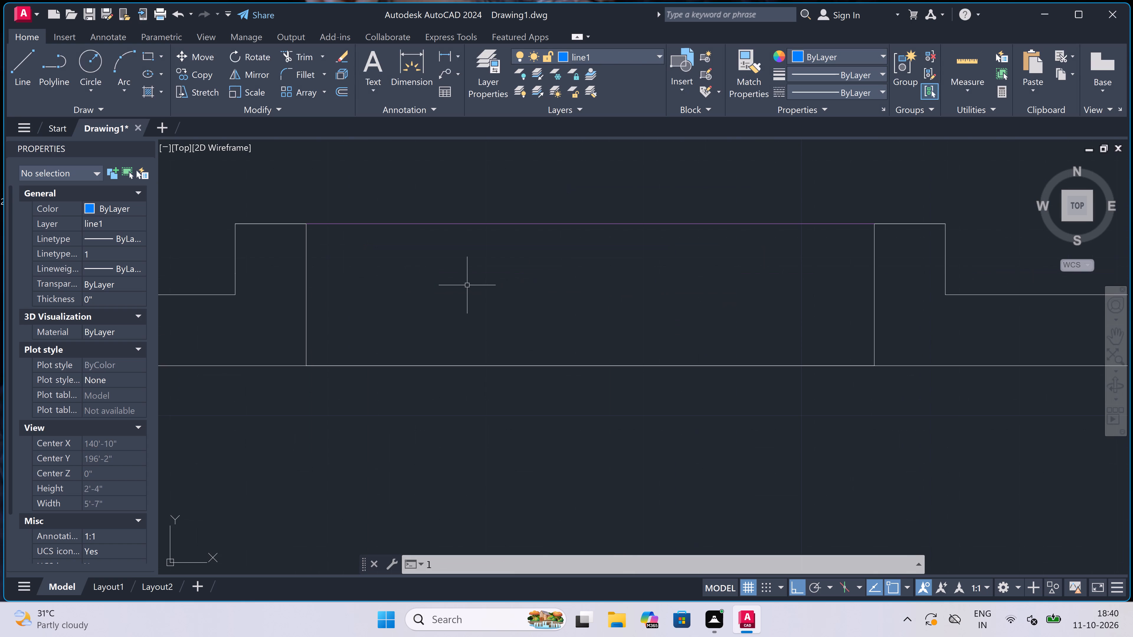
key("space")
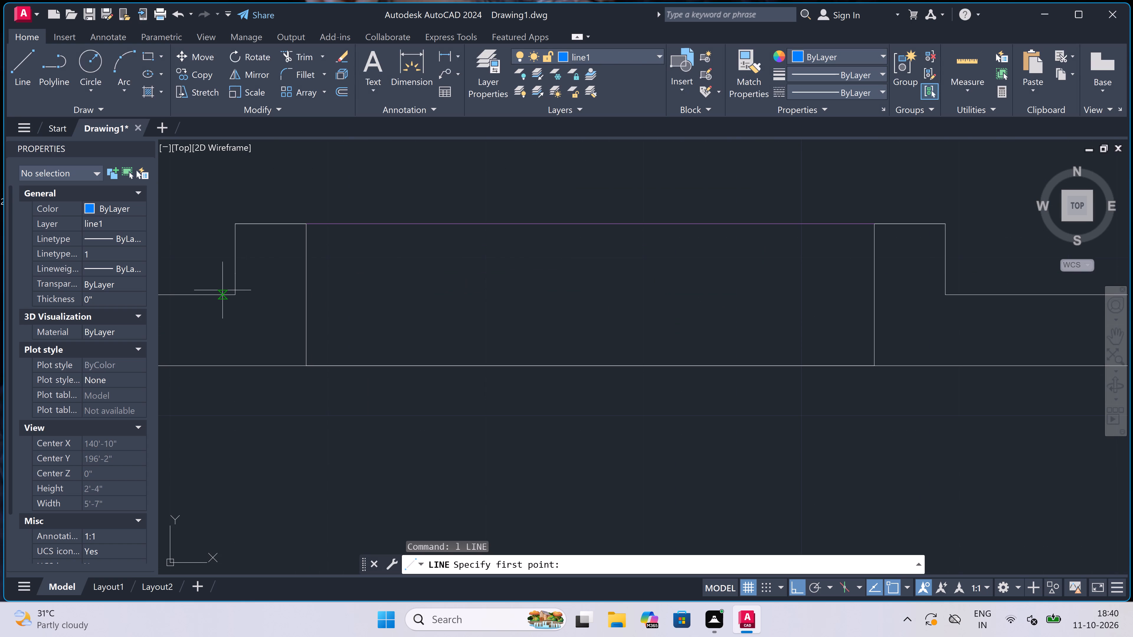
left_click(308, 296)
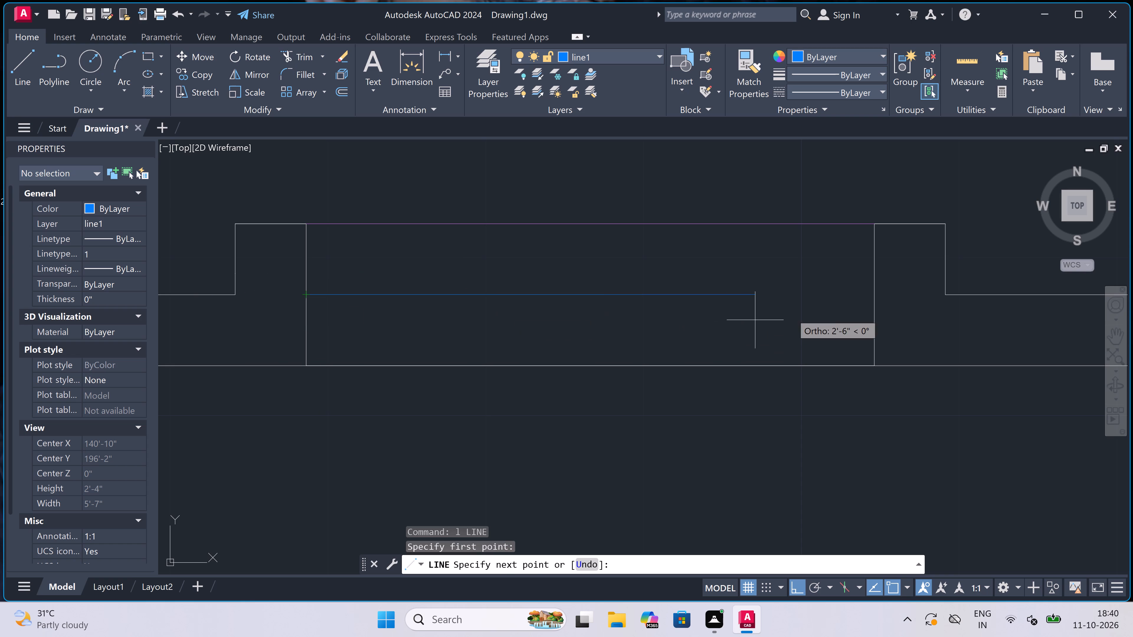
left_click(876, 299)
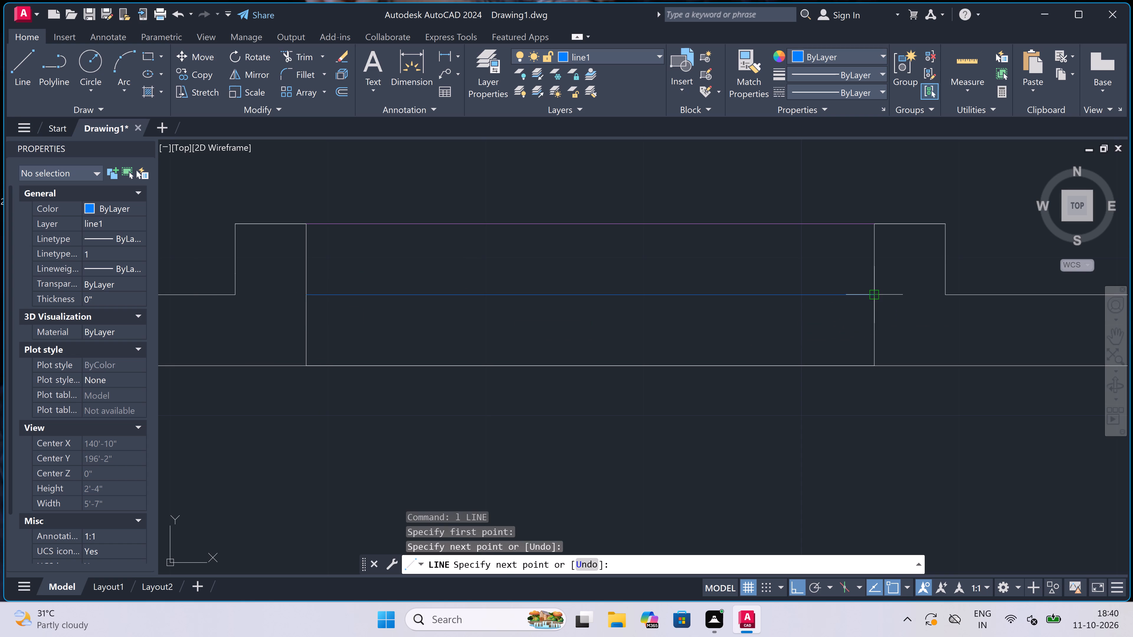
key("Escape")
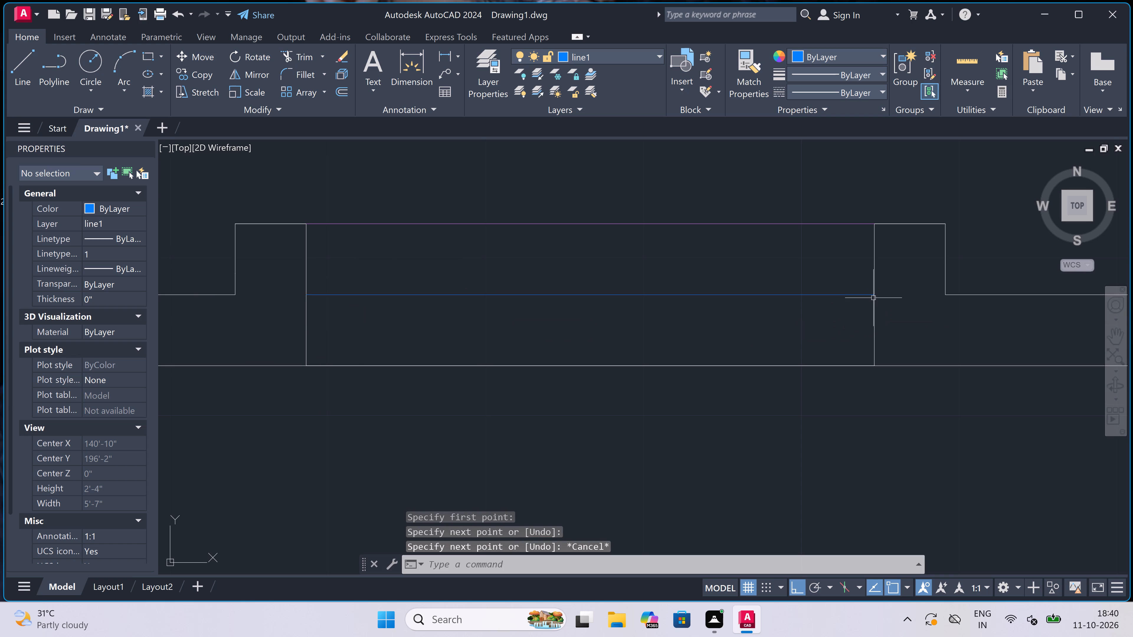
Trim the inner wall line between the jambs of the first room's top opening.
key("t")
key("r")
key("space")
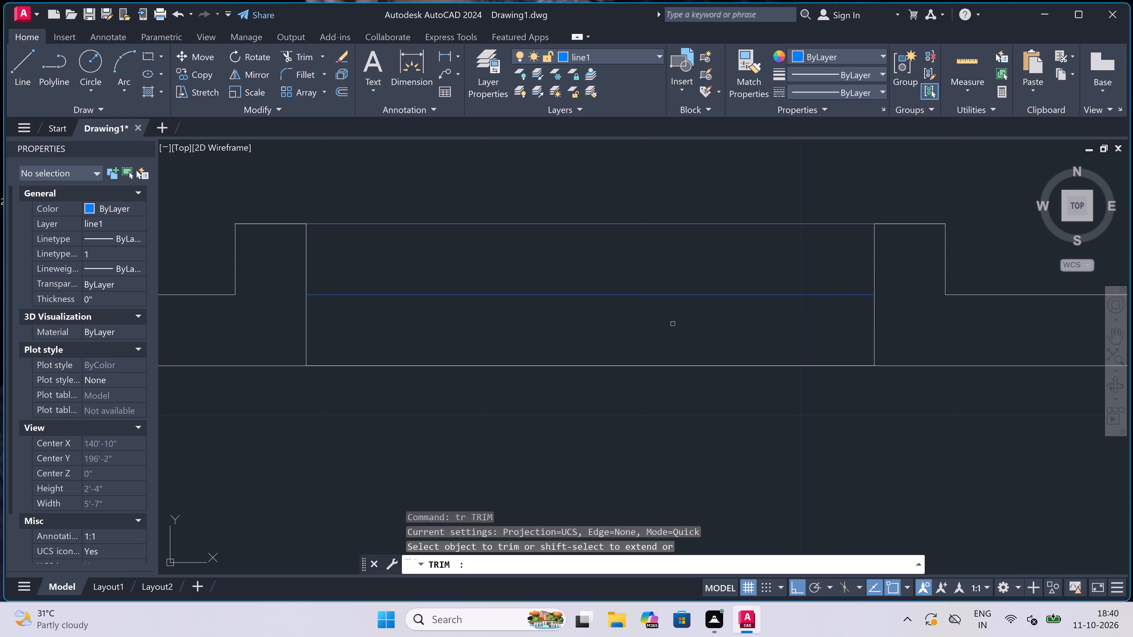
left_click(664, 326)
left_click(486, 422)
key("Escape")
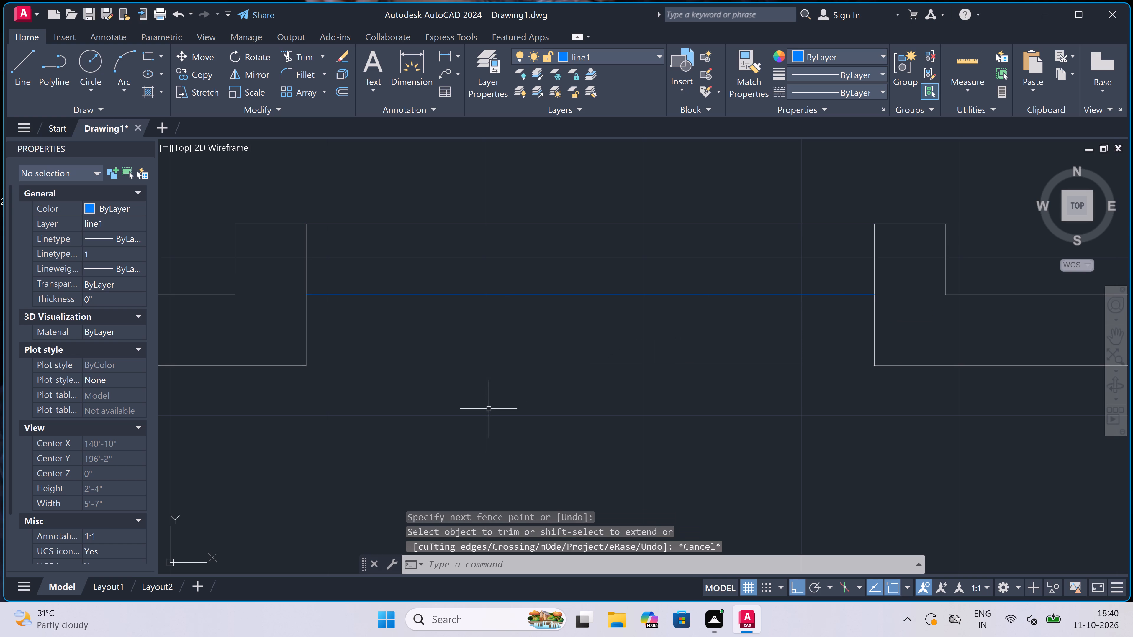
Draw two more line1 lines across the first room's opening: one along the inner wall face, one about midway through the wall thickness.
key("l")
key("space")
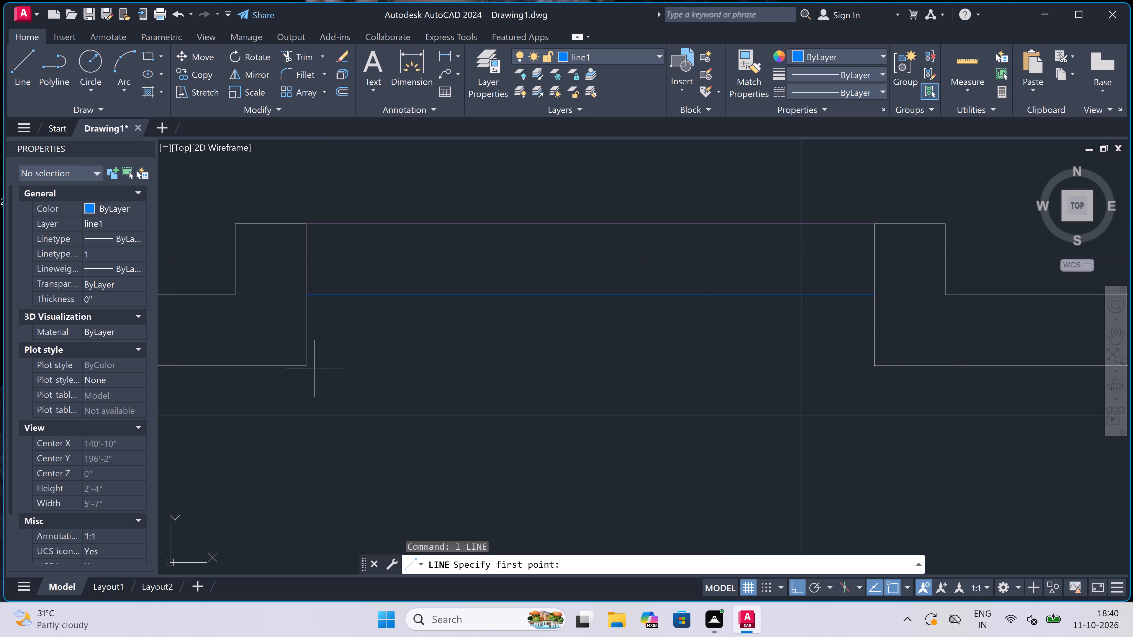
left_click_drag(310, 365, 313, 365)
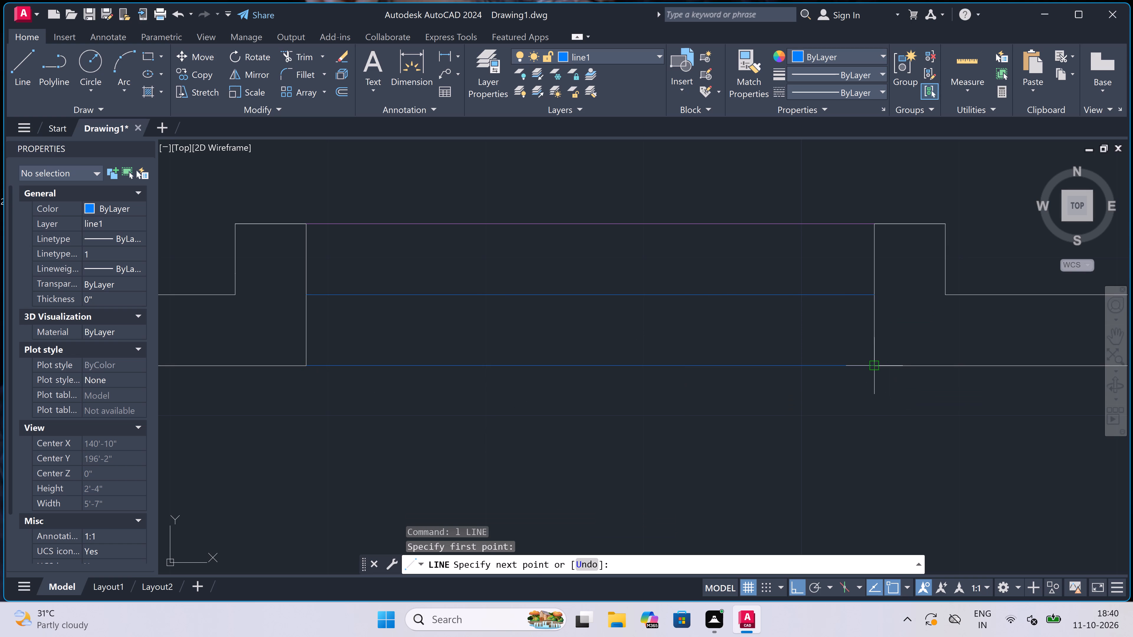
left_click(876, 368)
key("Escape")
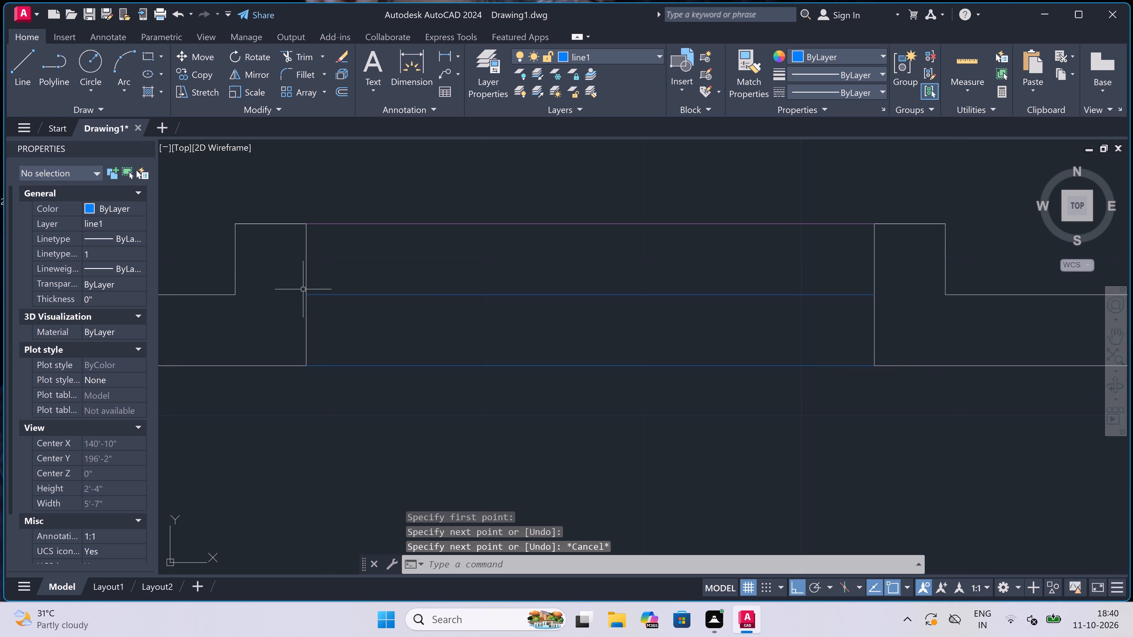
key("space")
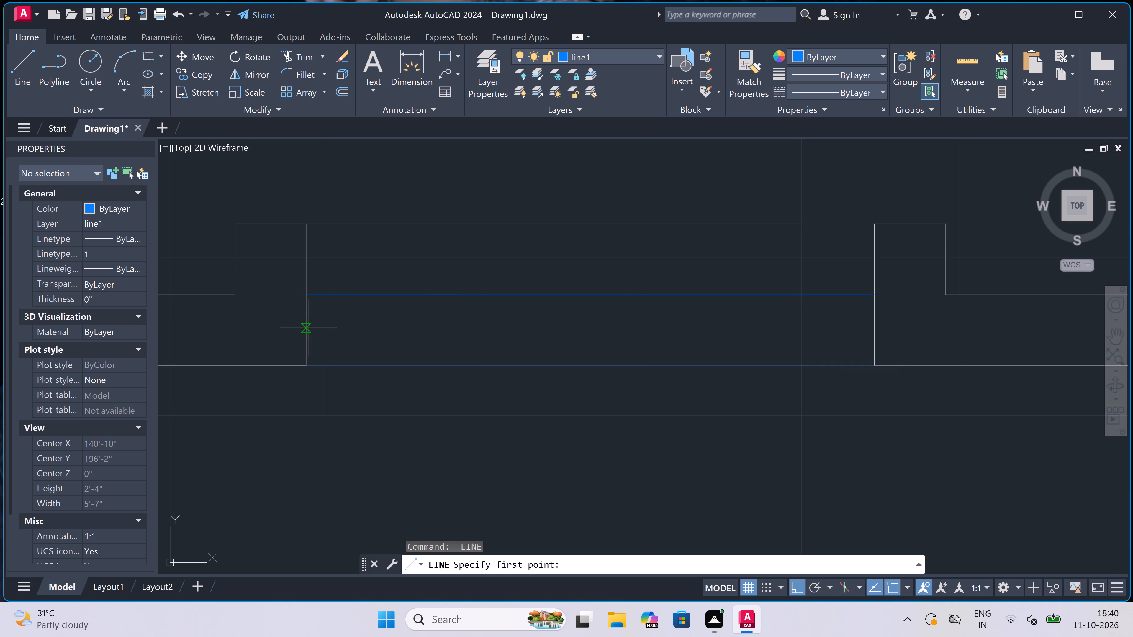
left_click(308, 327)
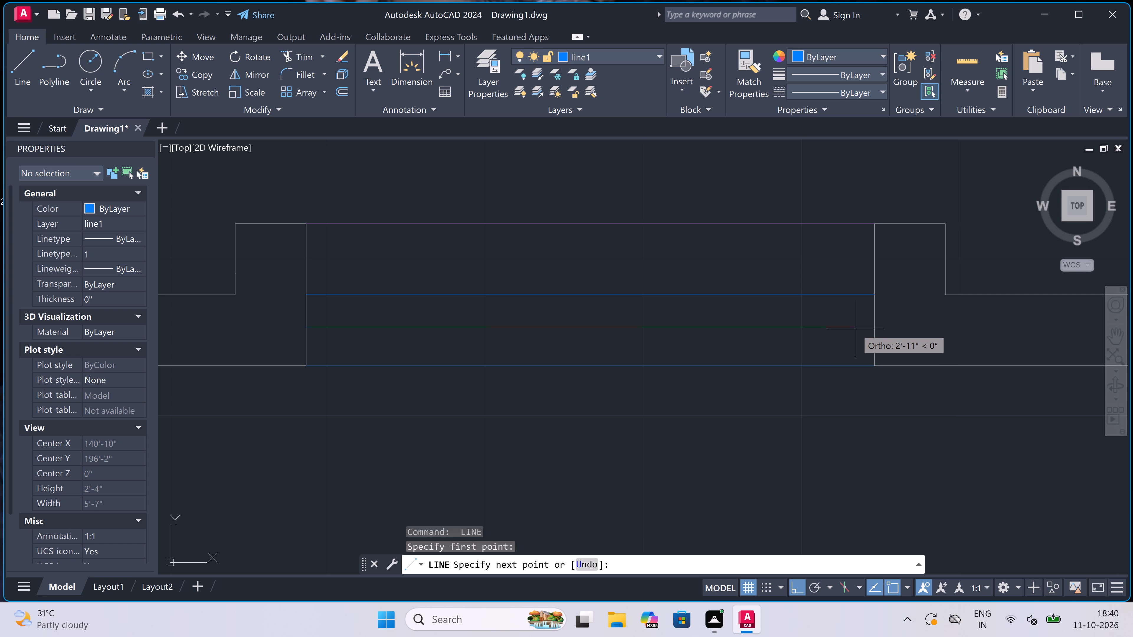
left_click(870, 329)
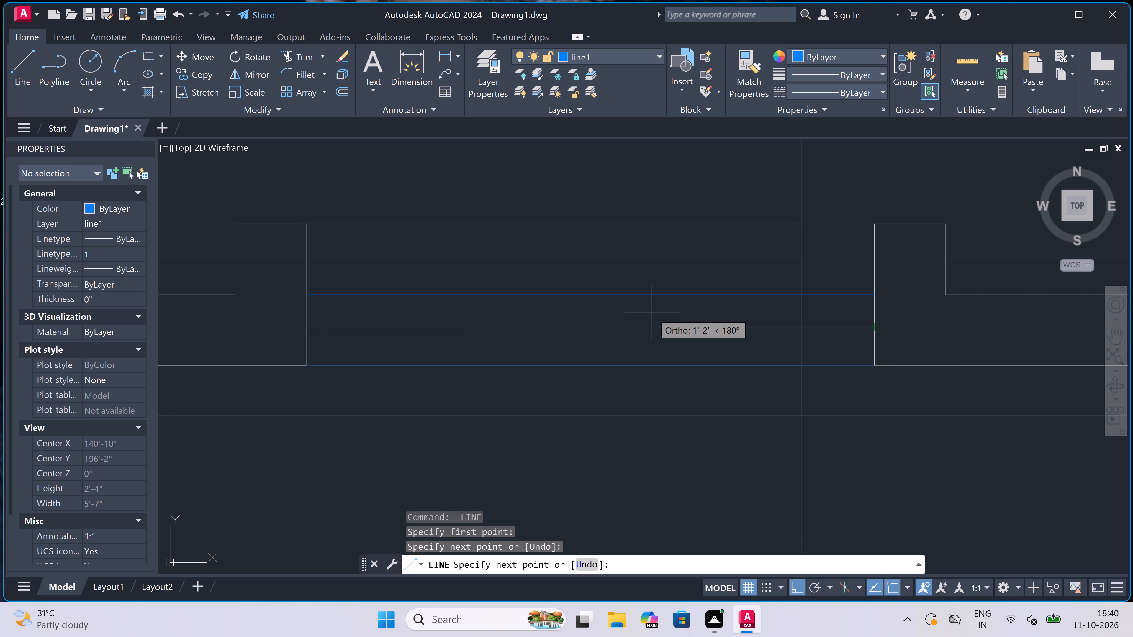
key("Escape")
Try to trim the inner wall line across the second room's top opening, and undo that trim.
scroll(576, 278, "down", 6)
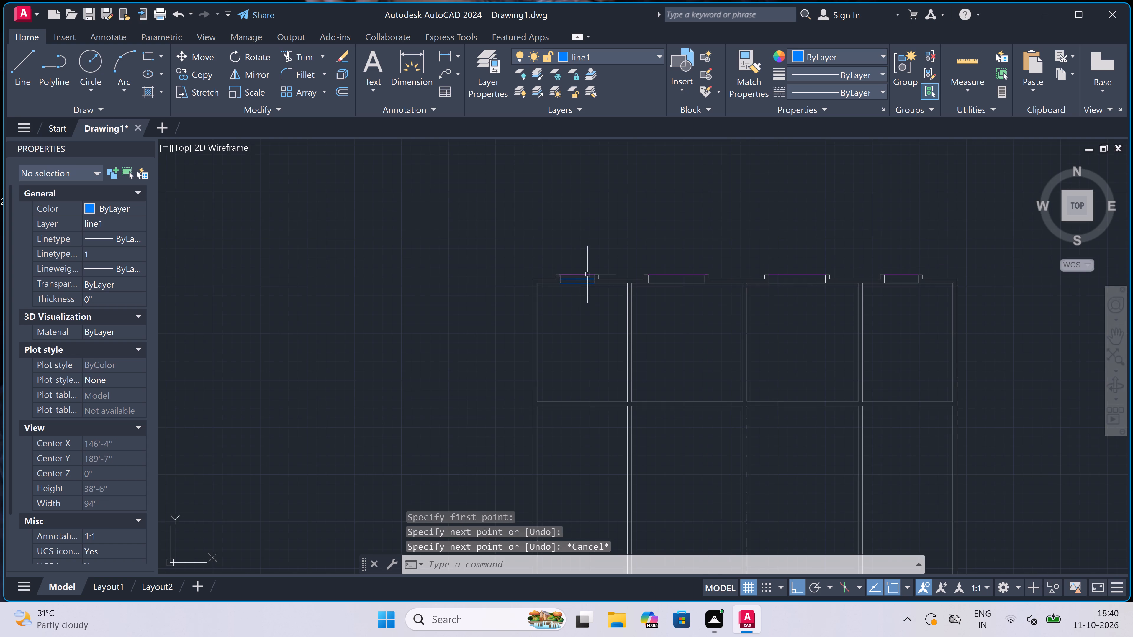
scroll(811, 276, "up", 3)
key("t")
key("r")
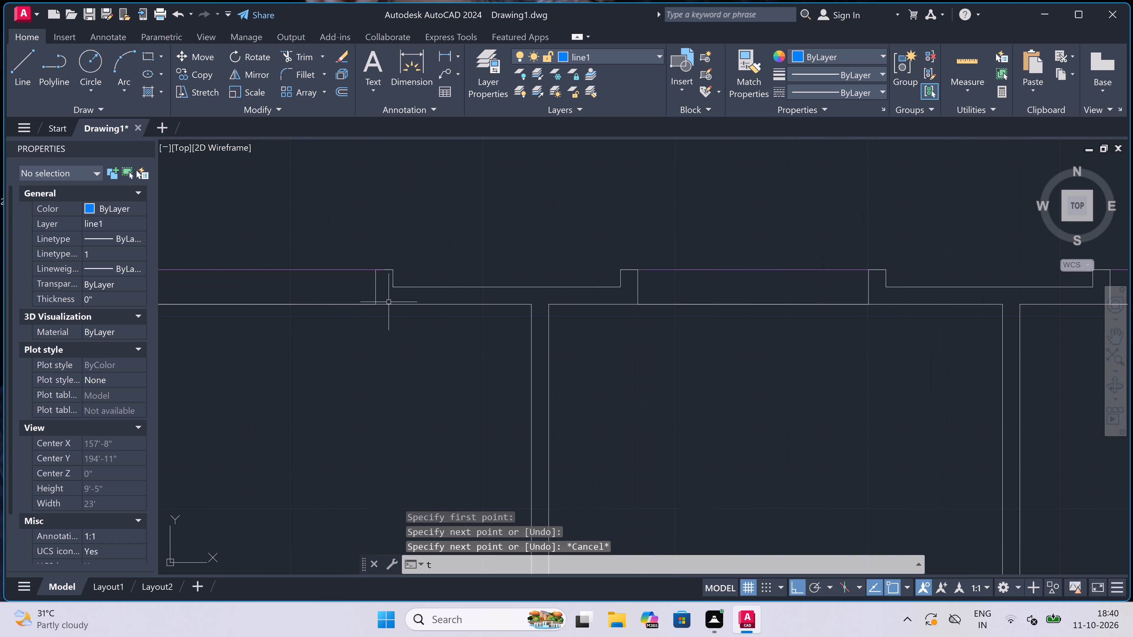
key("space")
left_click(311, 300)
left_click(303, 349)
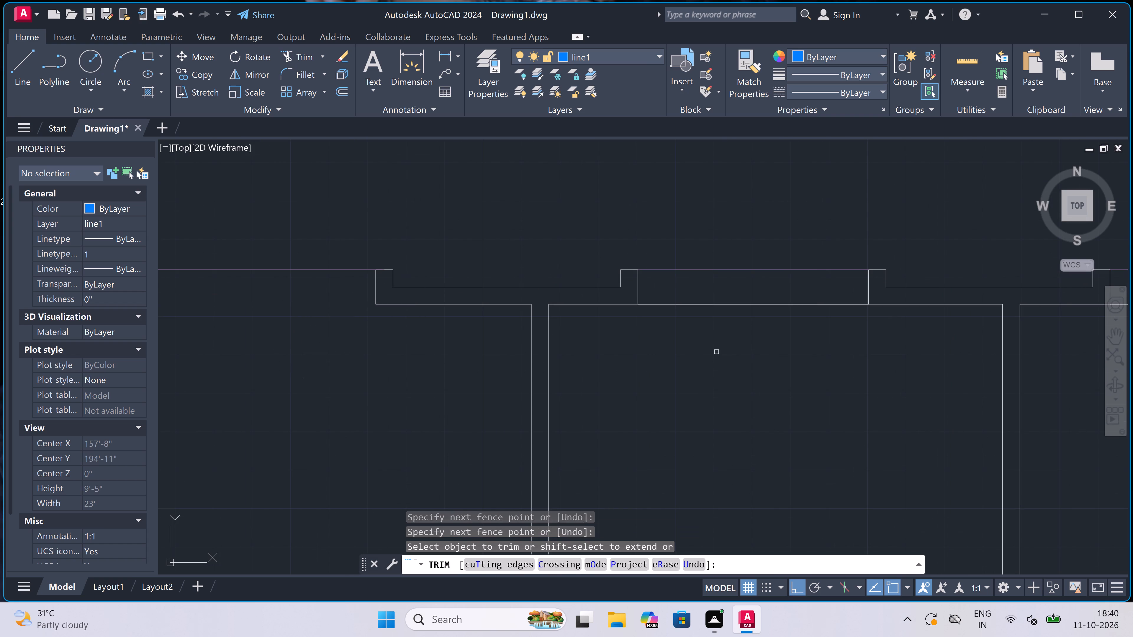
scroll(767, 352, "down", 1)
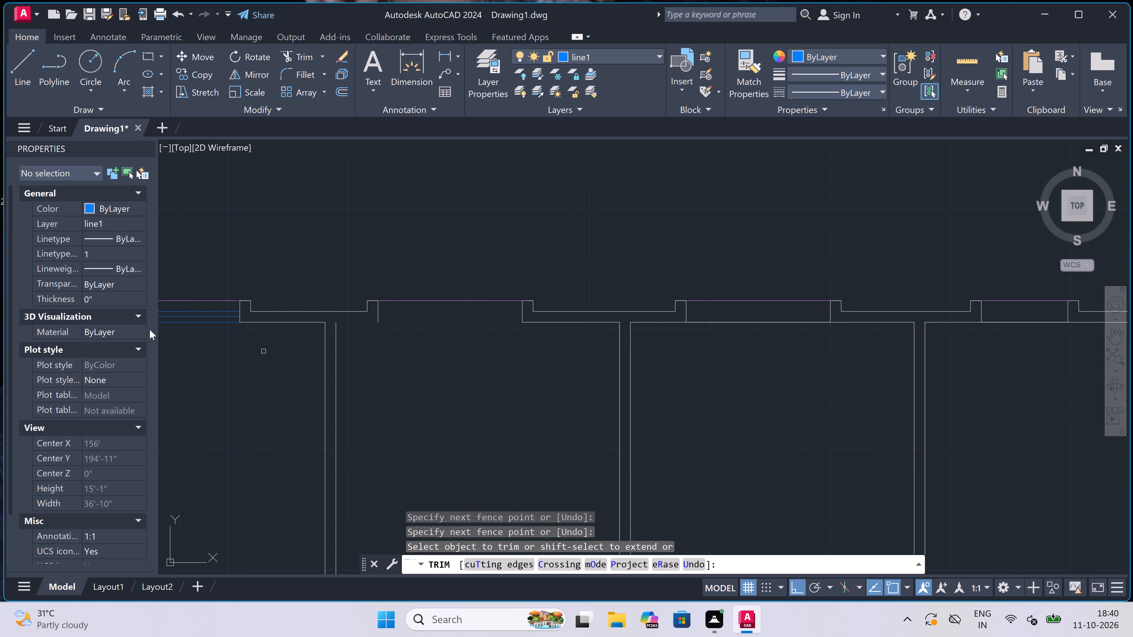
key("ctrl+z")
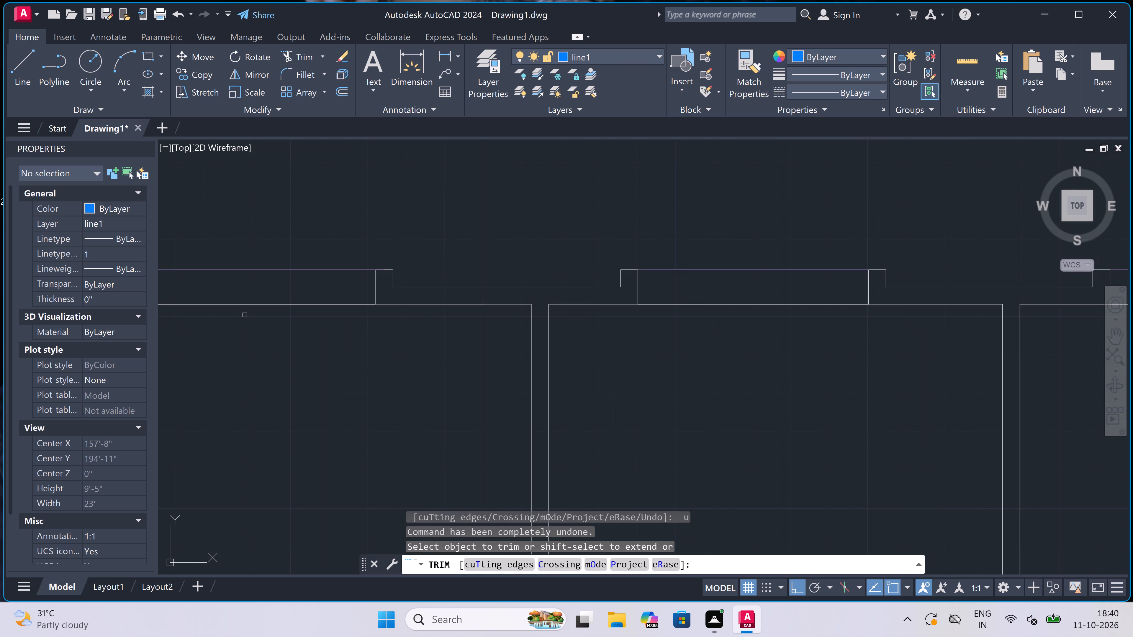
Trim the inner wall line between the jambs of the second, third and fourth rooms' top openings.
scroll(246, 314, "down", 4)
scroll(178, 305, "up", 3)
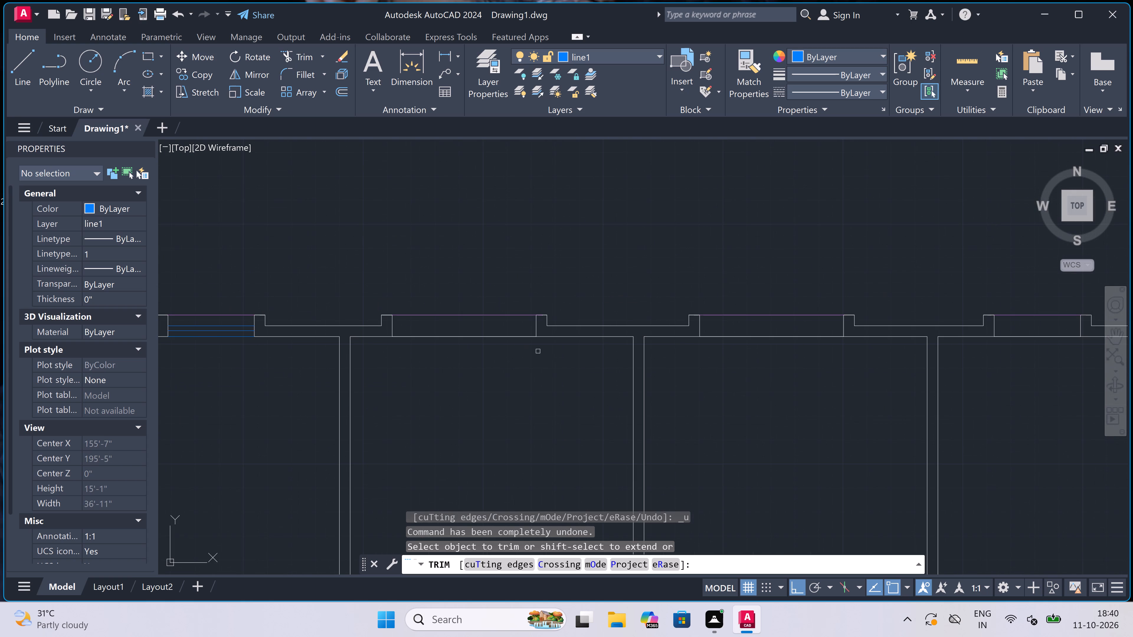
left_click(464, 335)
left_click(464, 335)
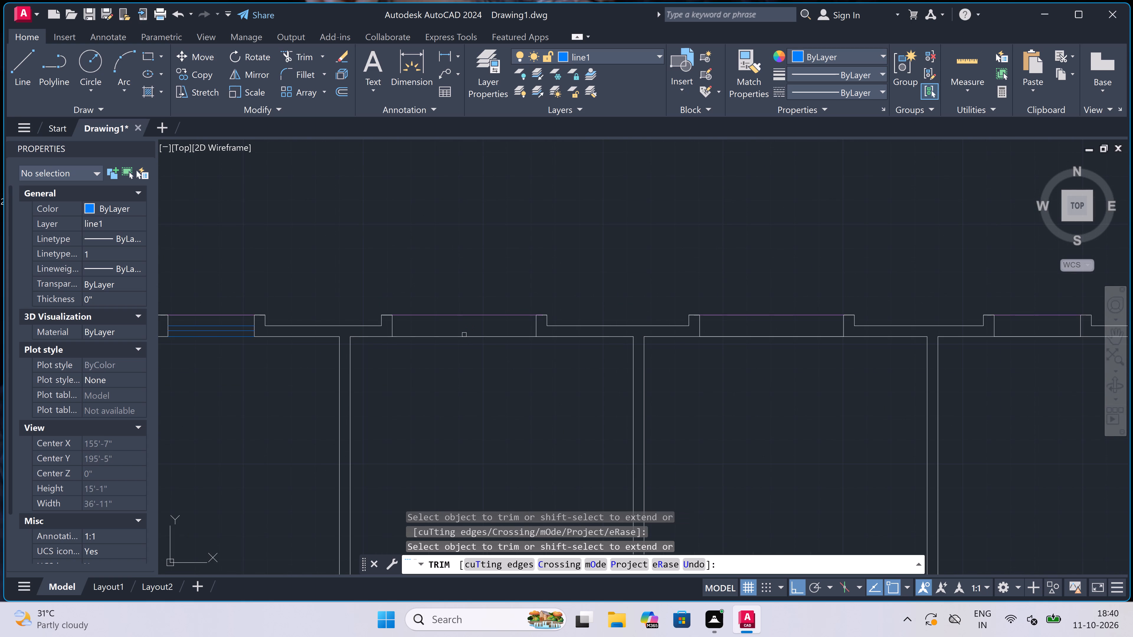
left_click(464, 335)
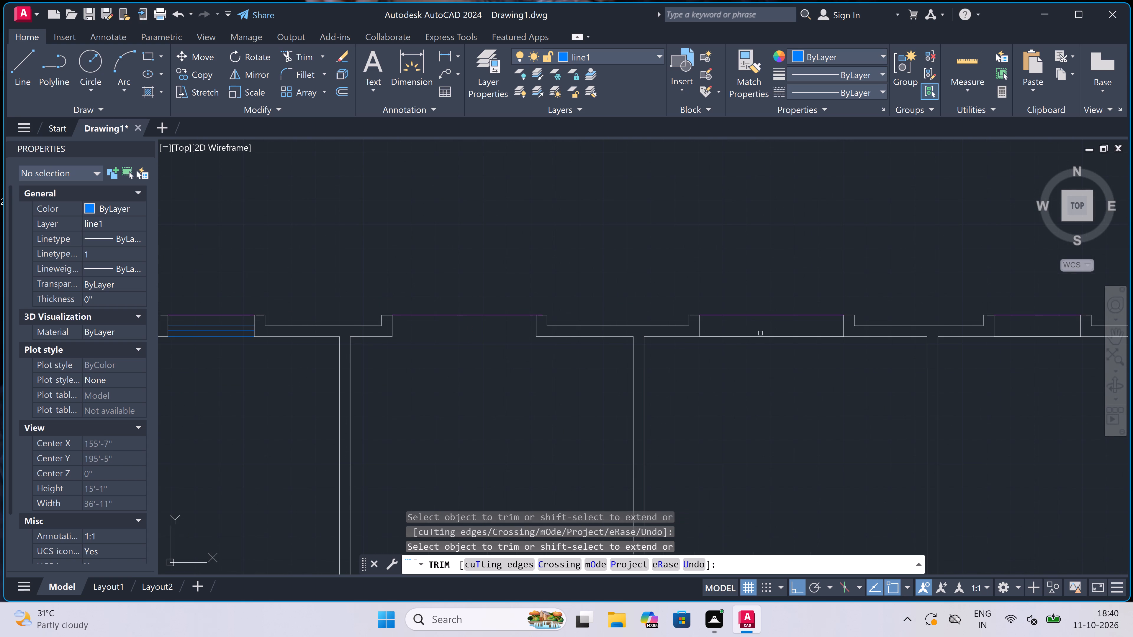
left_click(761, 334)
left_click(756, 352)
scroll(595, 349, "down", 3)
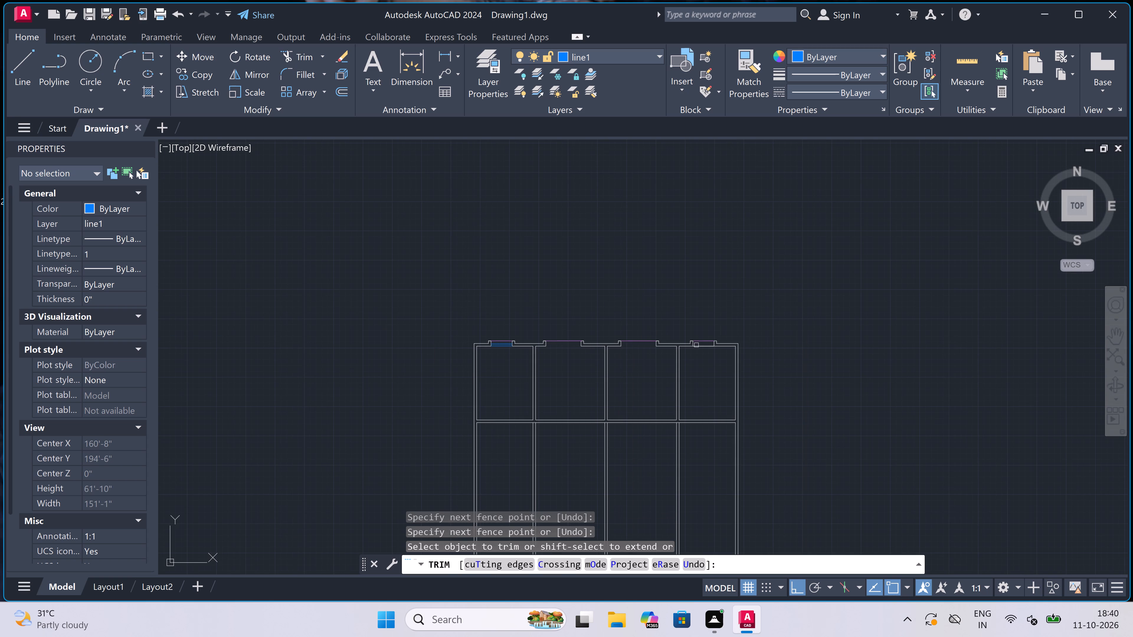
scroll(708, 341, "up", 3)
left_click_drag(700, 352, 700, 356)
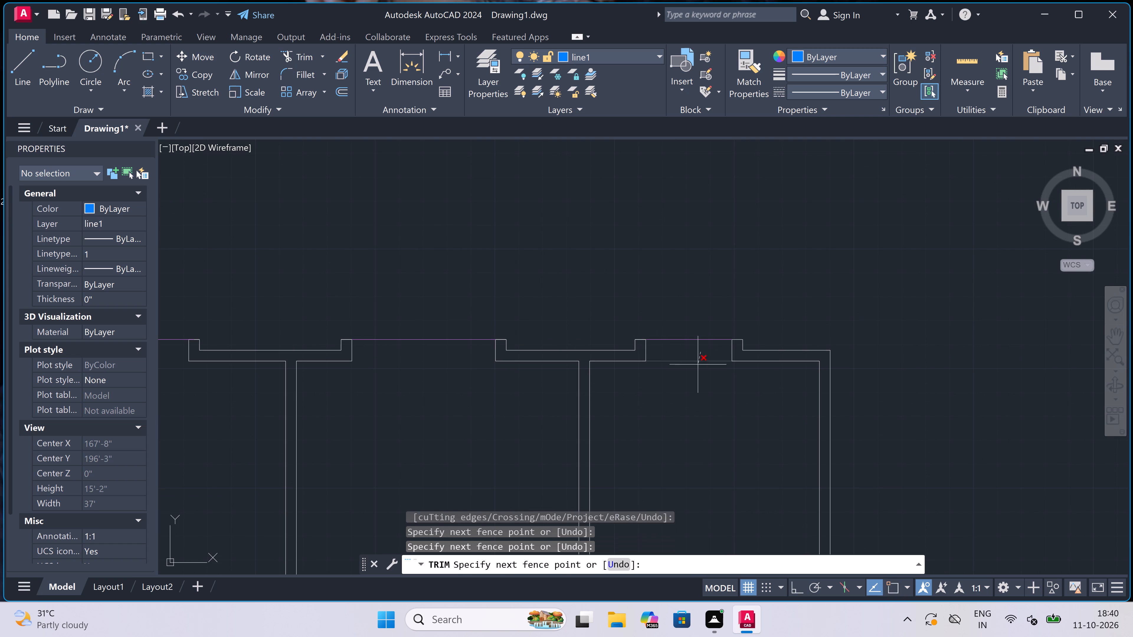
left_click(665, 422)
key("Escape")
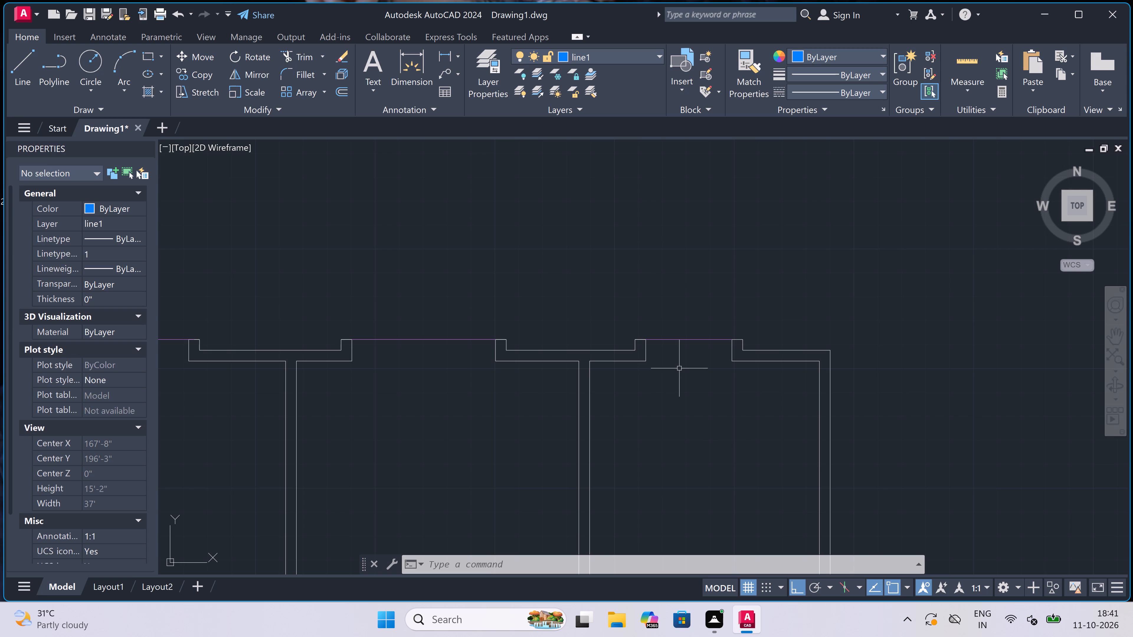
Draw two 3' line1 lines across the fourth room's opening: one along the inner wall face, one level with the outer wall face.
key("l")
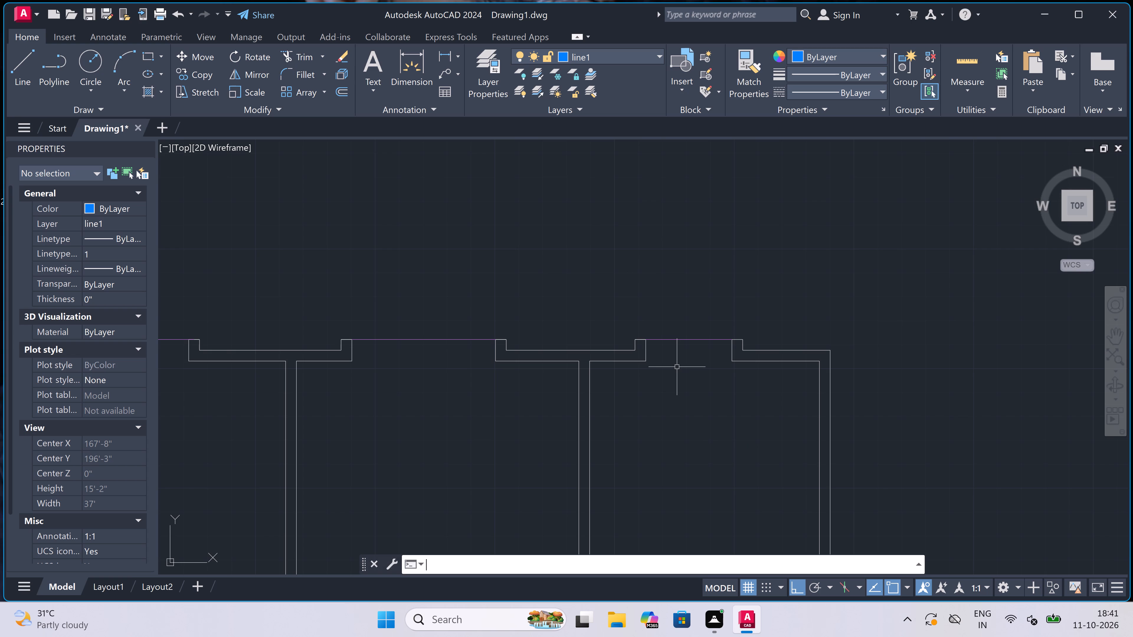
key("space")
scroll(675, 363, "up", 3)
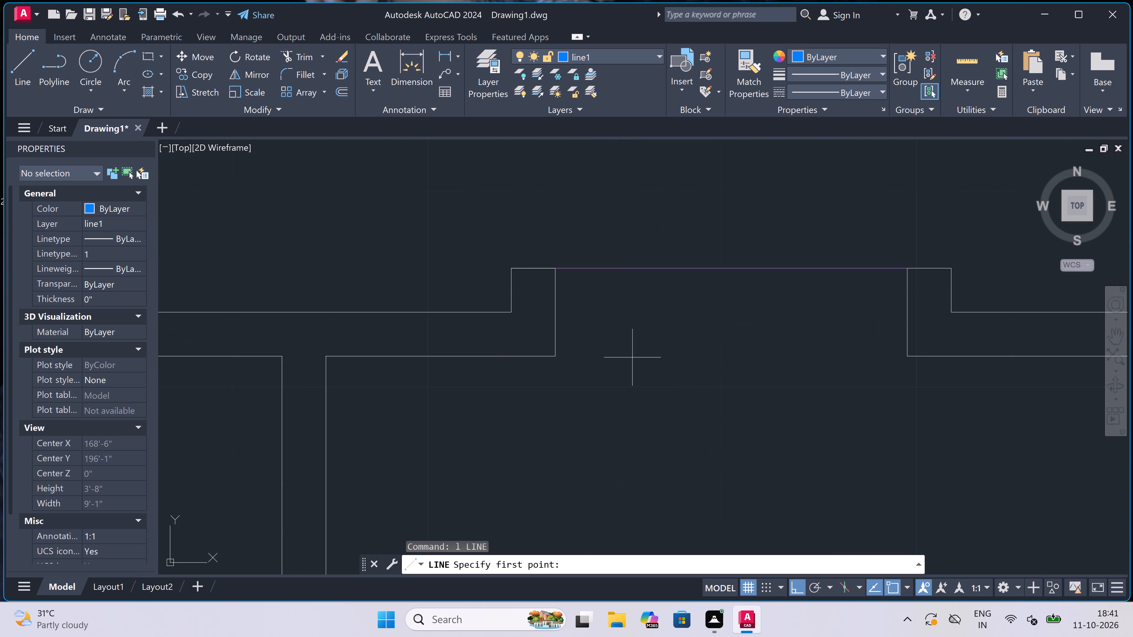
left_click_drag(553, 357, 558, 361)
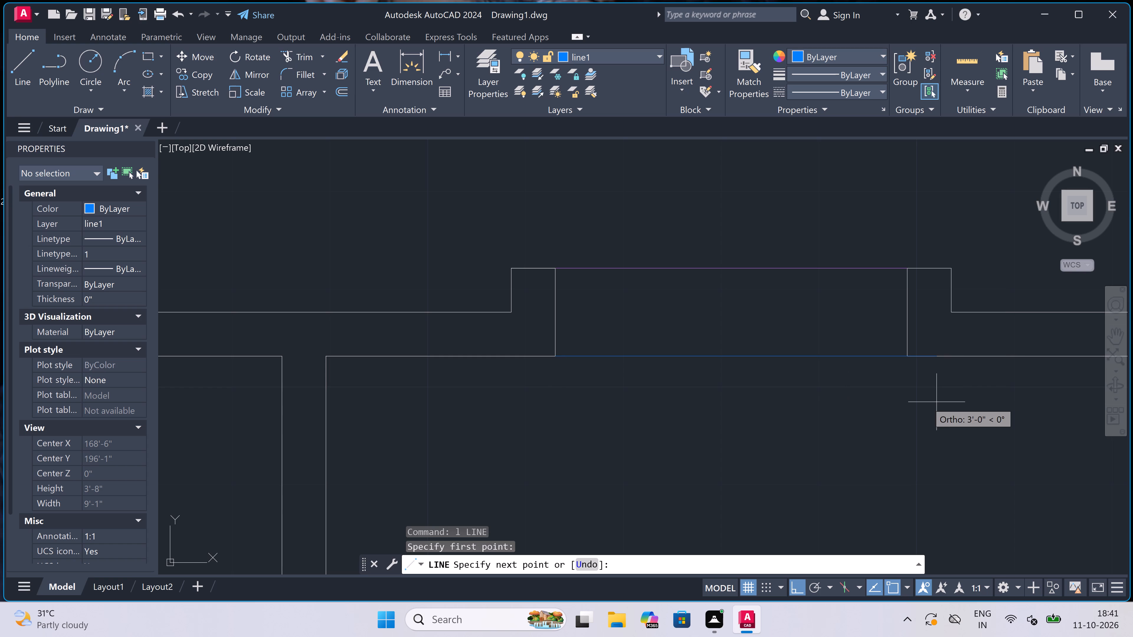
left_click(910, 359)
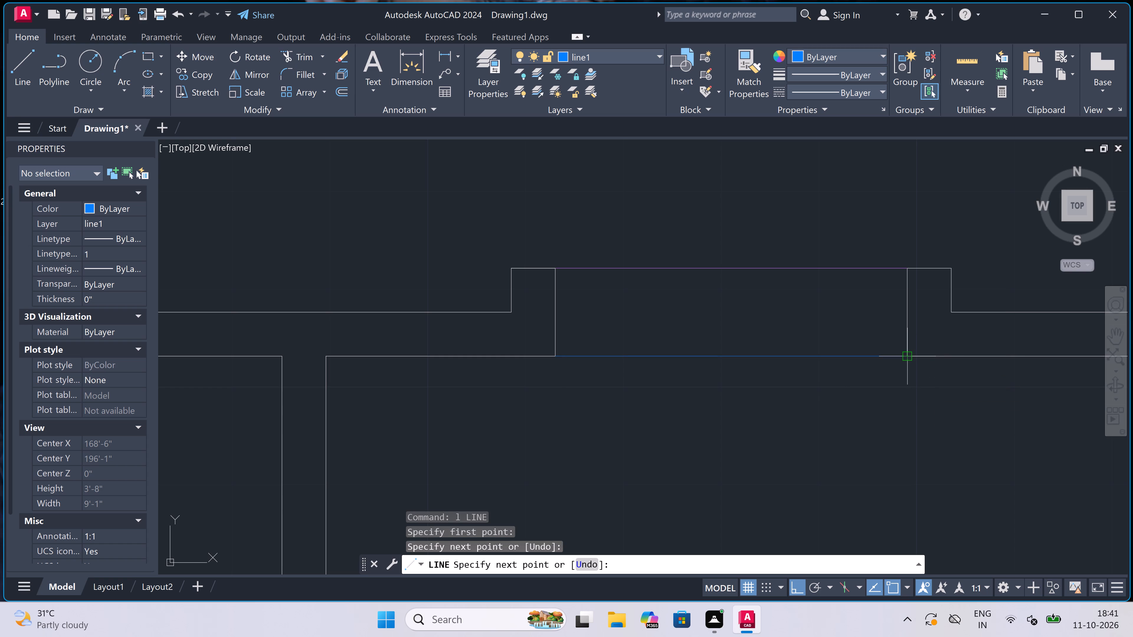
key("Escape")
key("space")
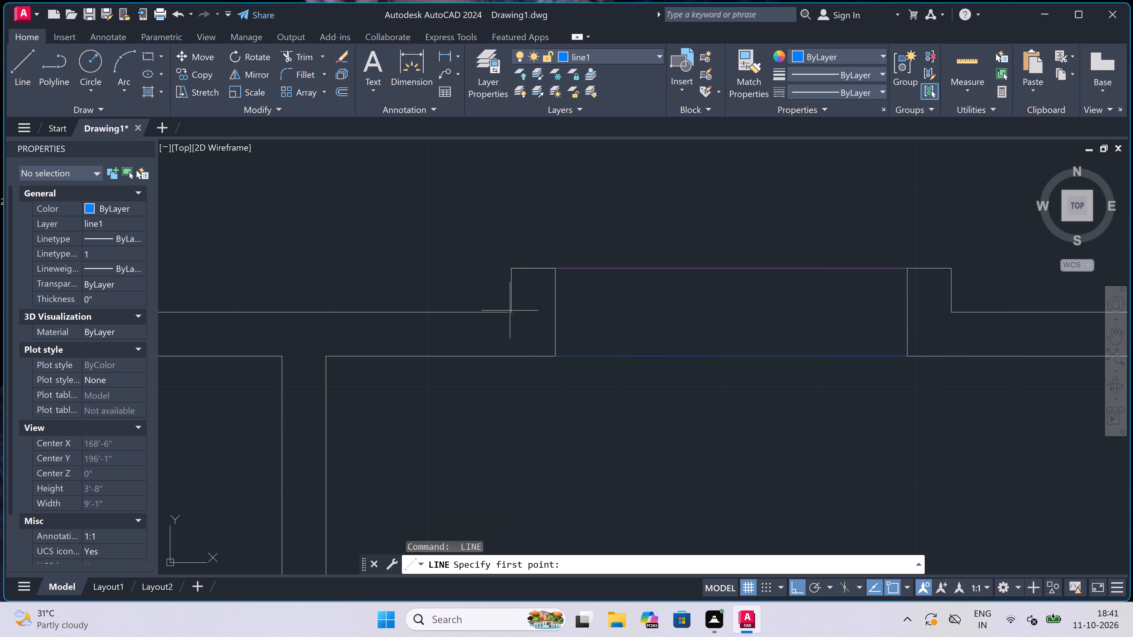
left_click(552, 310)
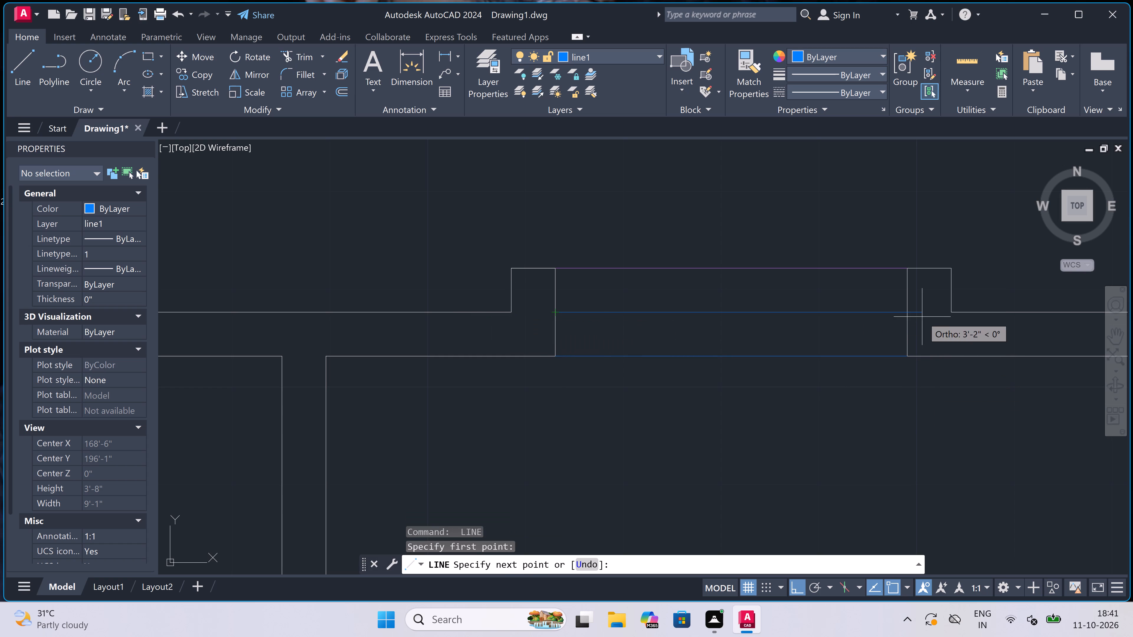
left_click(911, 312)
key("Escape")
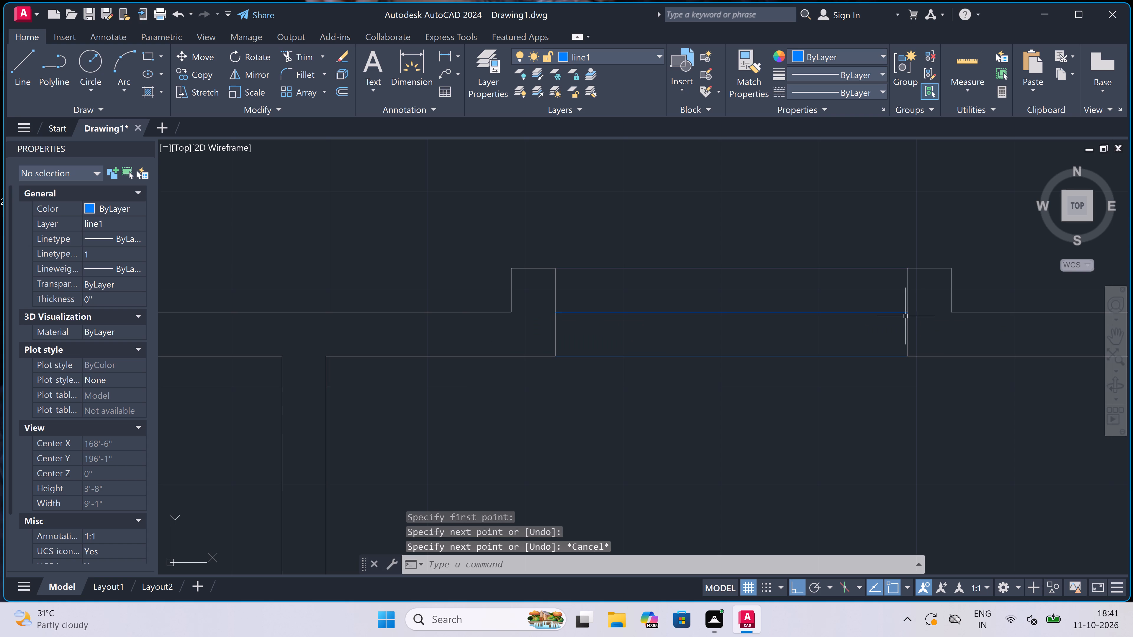
Draw a third line1 line across the fourth room's opening, from jamb to jamb, midway through the wall thickness.
key("space")
scroll(910, 332, "up", 2)
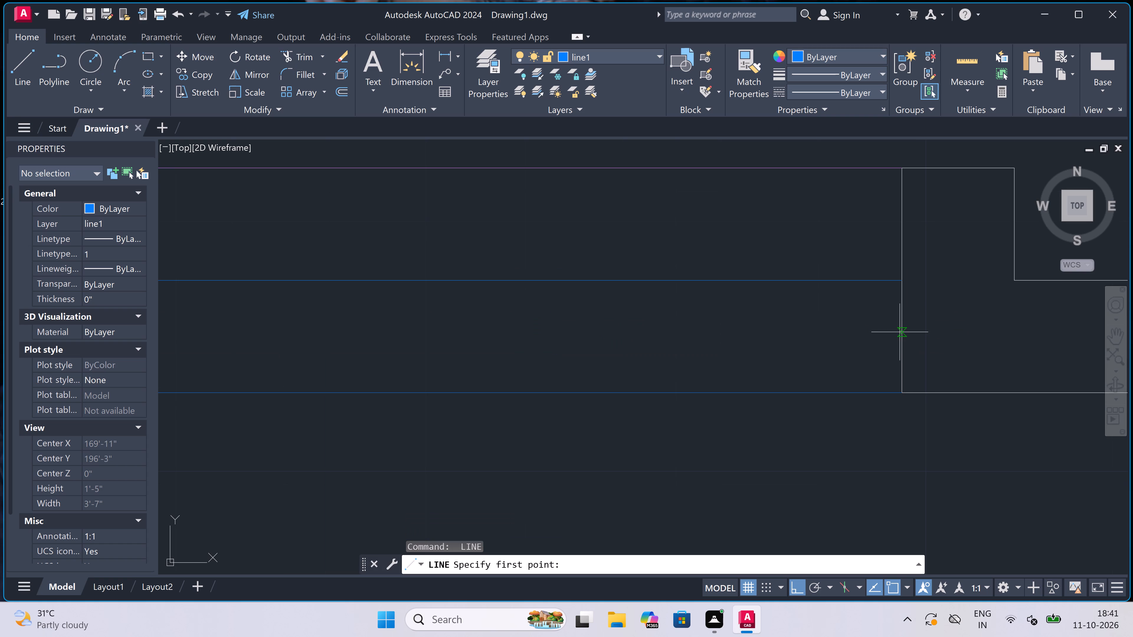
left_click(901, 336)
scroll(901, 336, "down", 1)
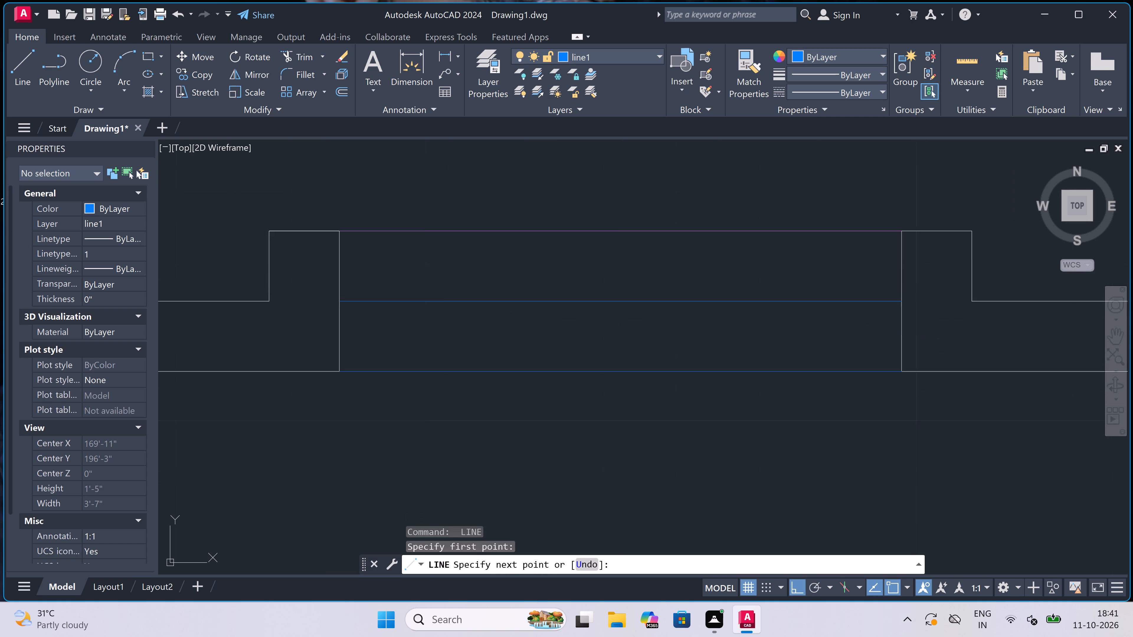
scroll(901, 336, "down", 1)
scroll(556, 337, "up", 3)
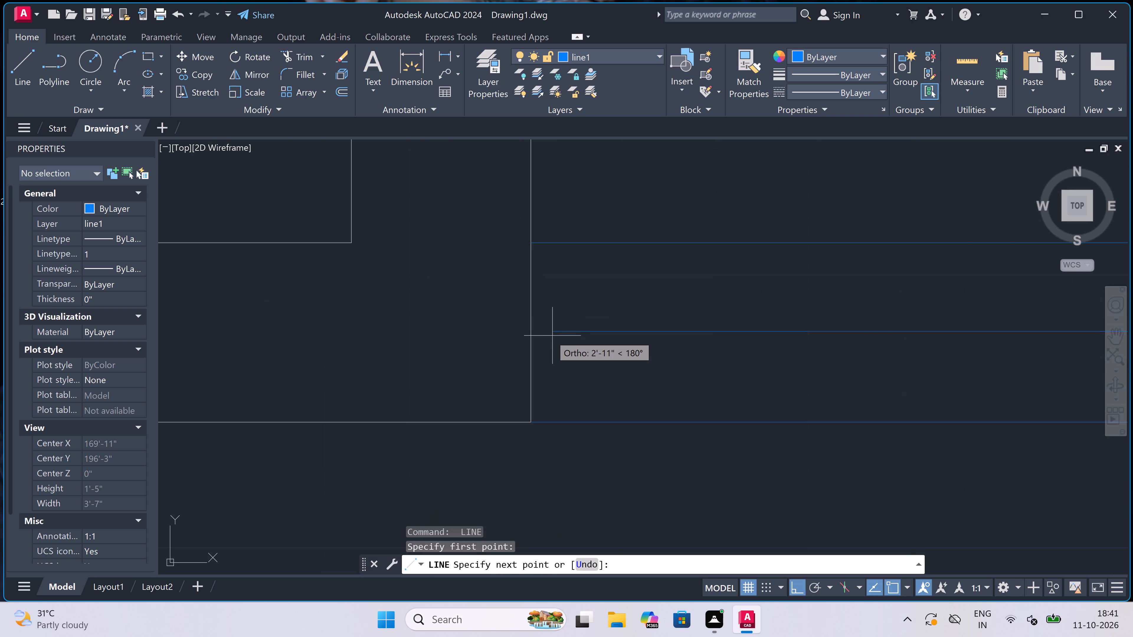
left_click(533, 333)
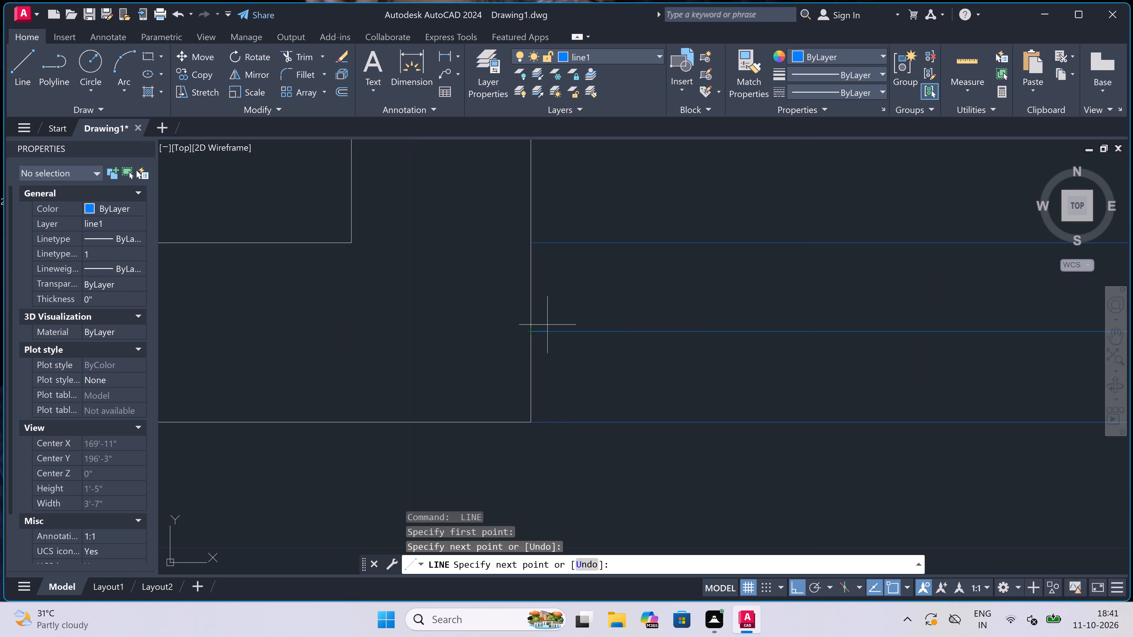
key("Escape")
Draw two 5' line1 lines across the third room's opening: one level with the outer wall face, one along the inner wall face.
scroll(627, 306, "down", 5)
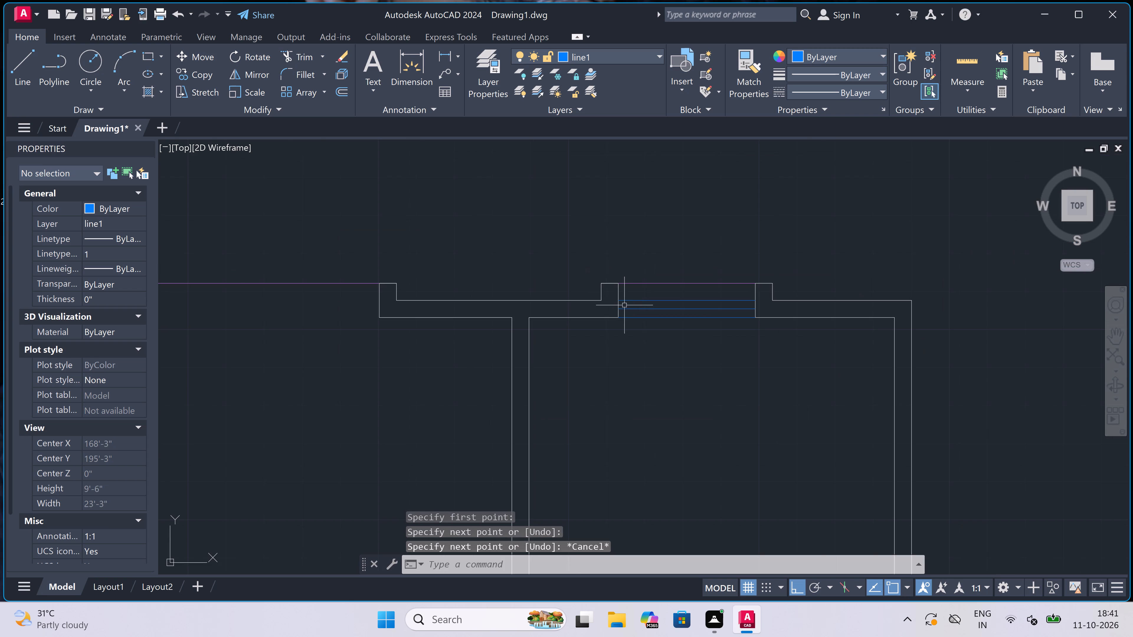
scroll(617, 305, "down", 2)
scroll(438, 304, "up", 3)
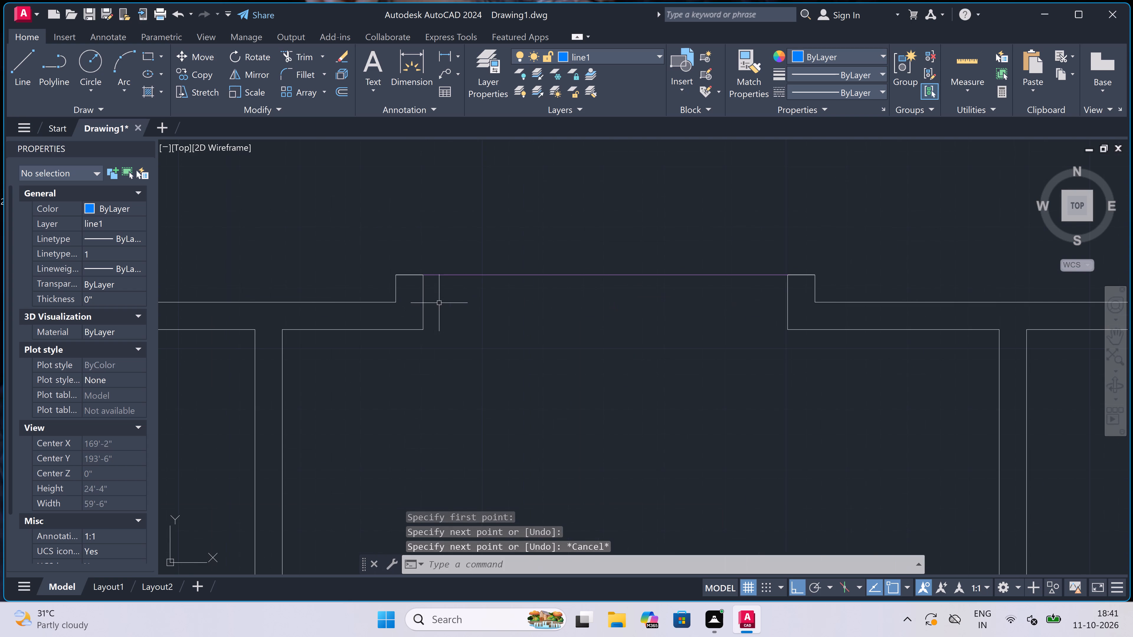
scroll(439, 304, "up", 1)
key("space")
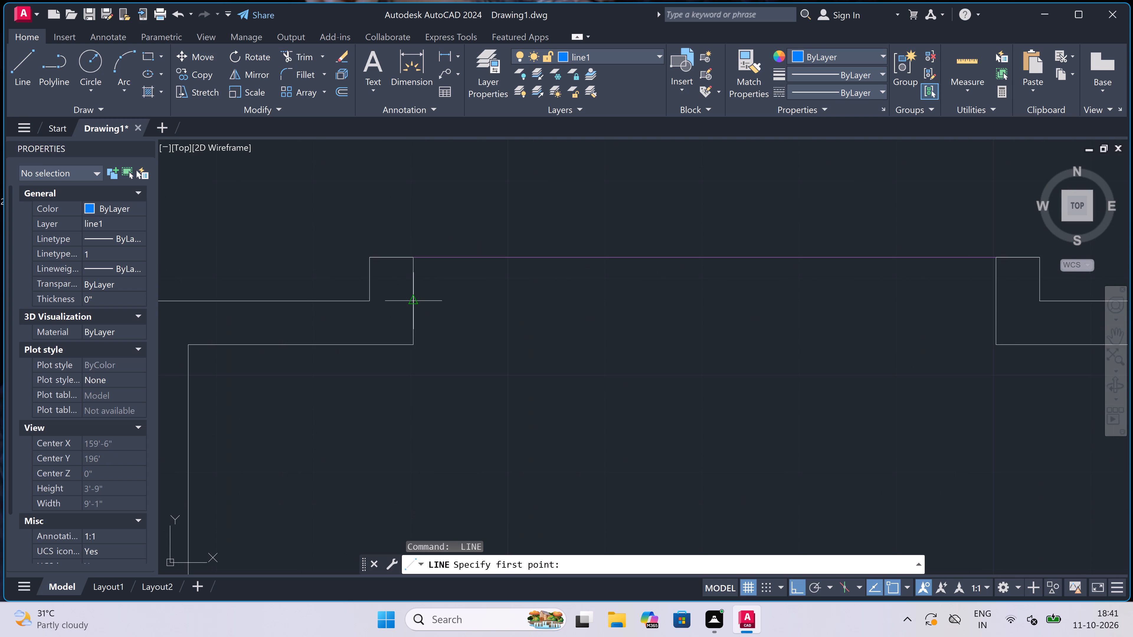
left_click_drag(415, 303, 417, 302)
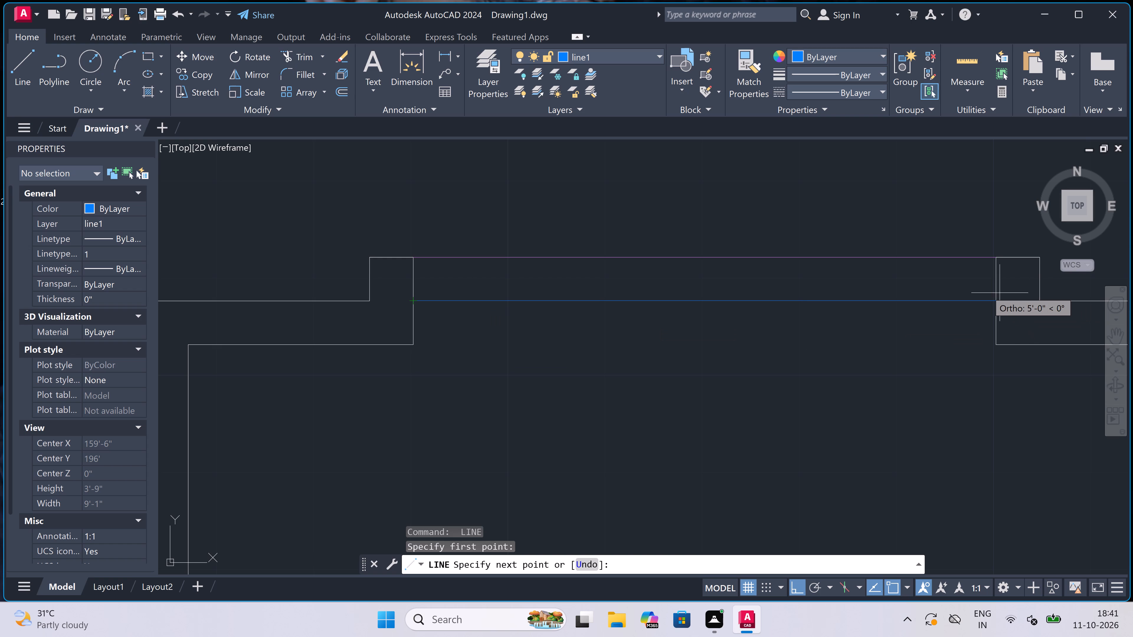
left_click(999, 302)
key("Escape")
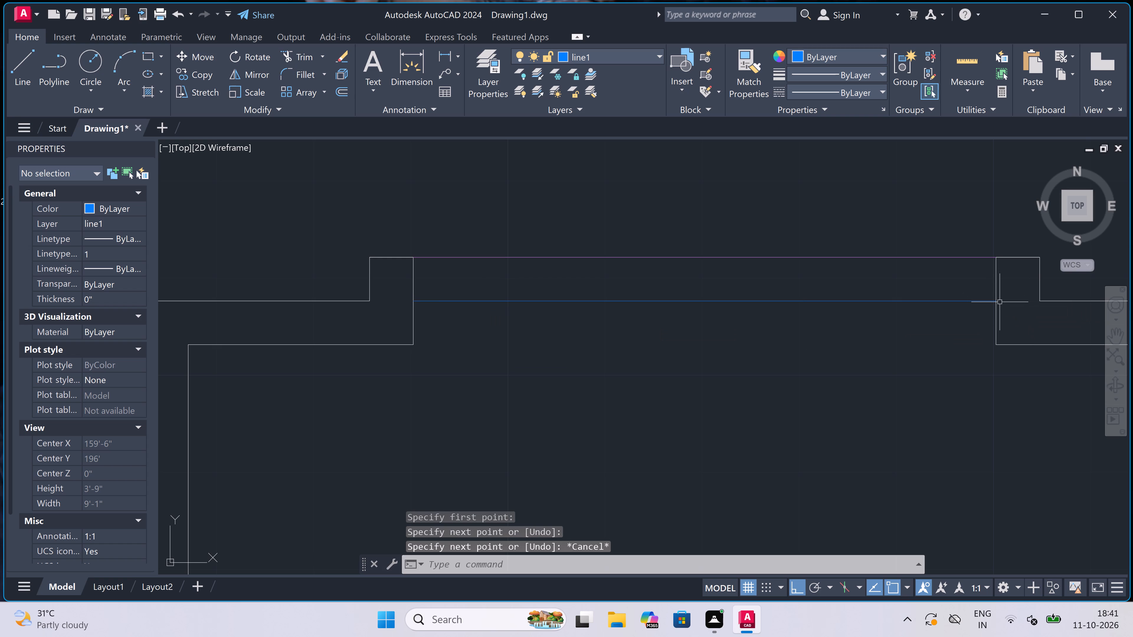
key("space")
left_click(995, 345)
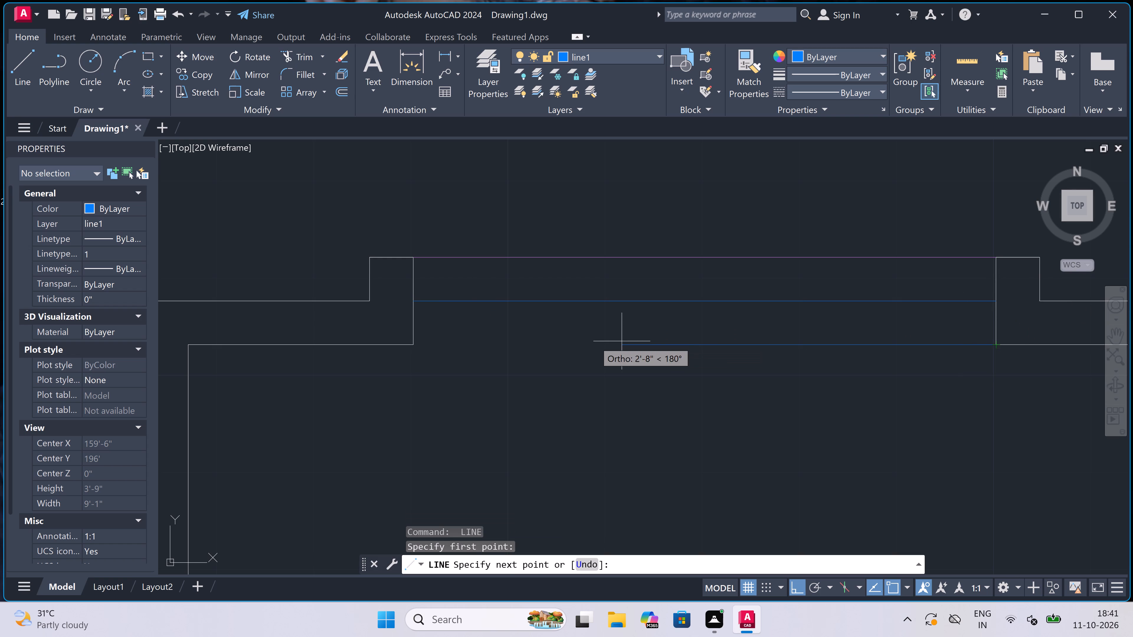
left_click(413, 343)
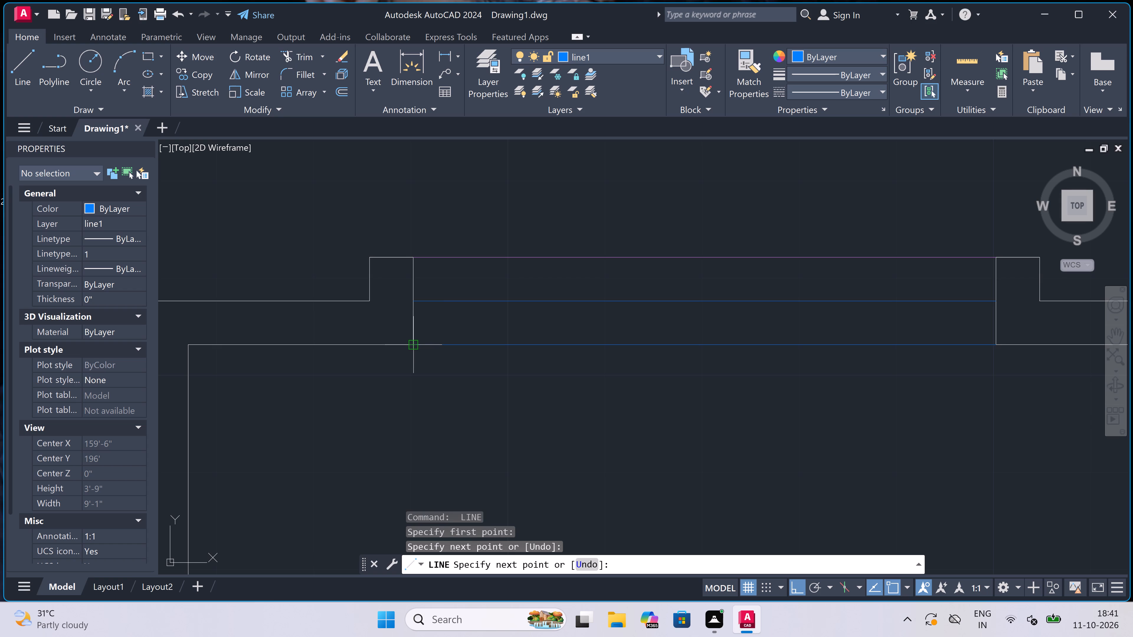
key("Escape")
Draw a third line1 line across the third room's opening, from jamb to jamb, midway through the wall thickness.
scroll(415, 319, "up", 1)
key("space")
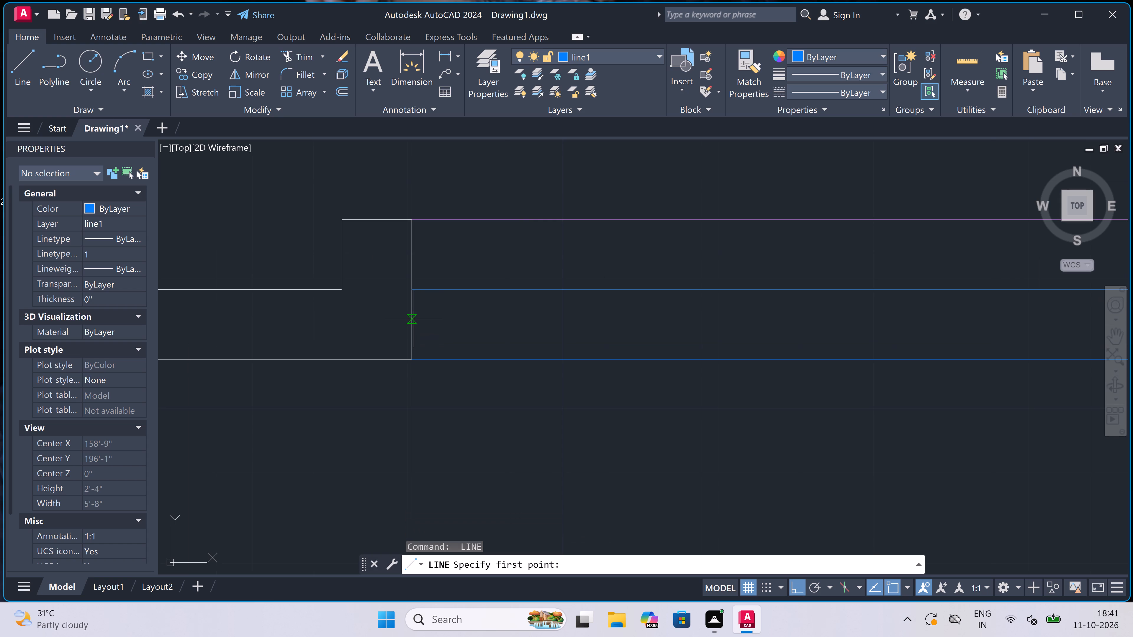
scroll(414, 320, "up", 2)
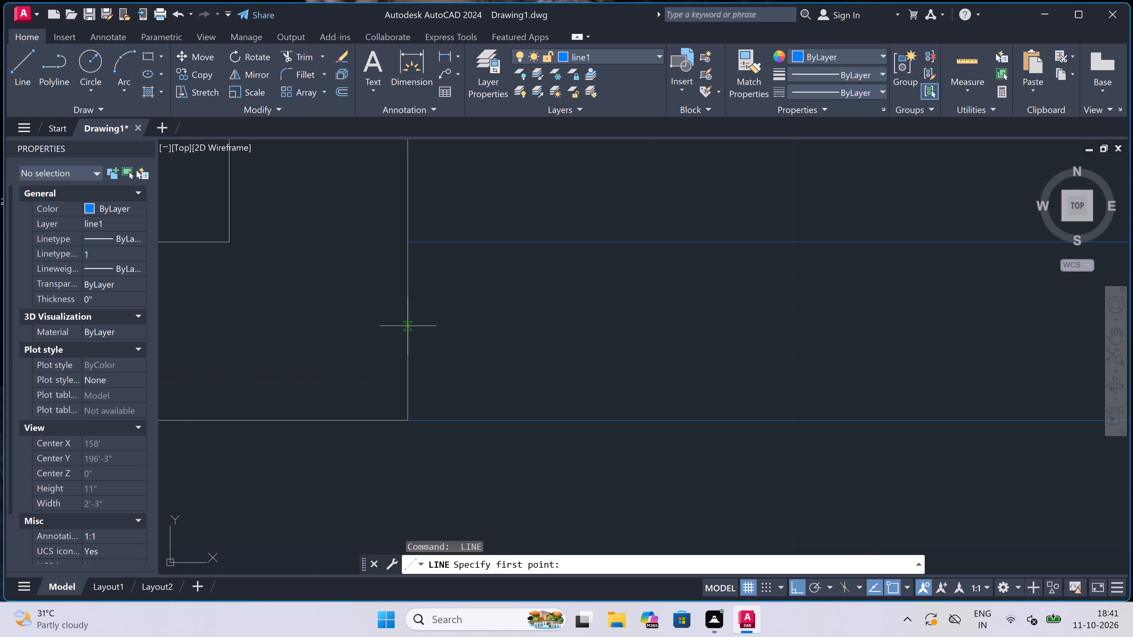
left_click(407, 330)
scroll(407, 330, "down", 4)
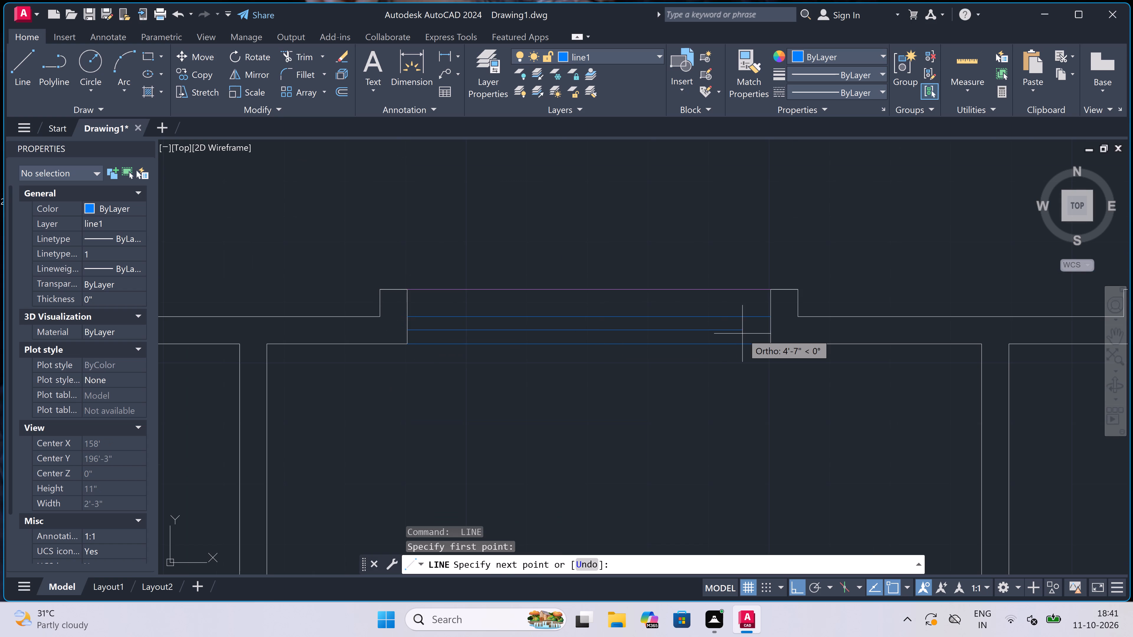
scroll(742, 334, "up", 2)
left_click(816, 324)
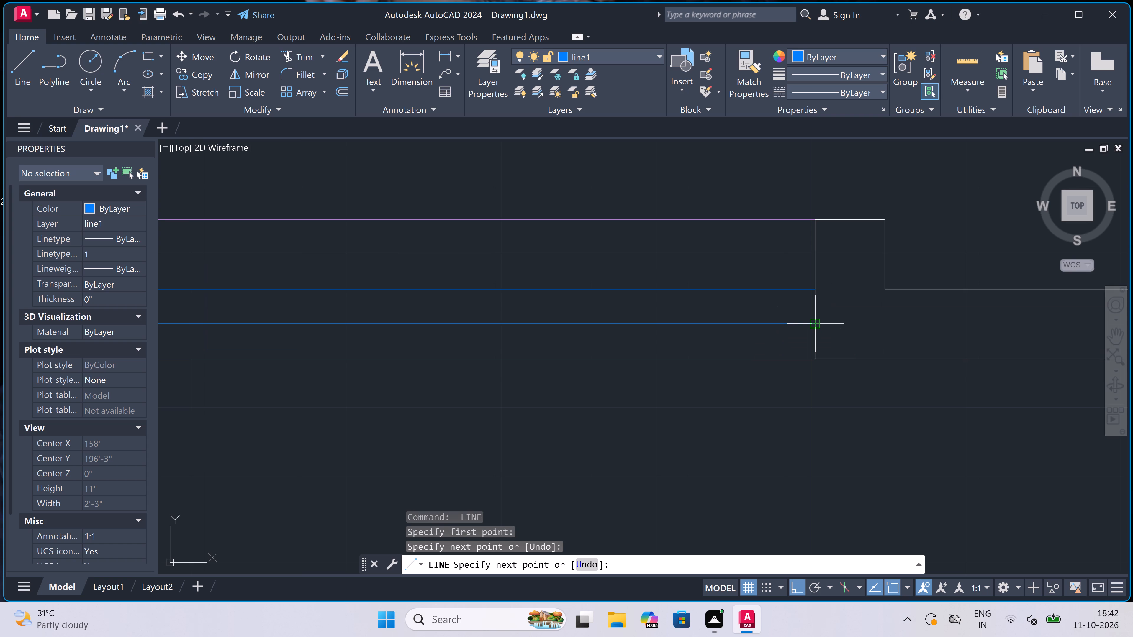
key("Escape")
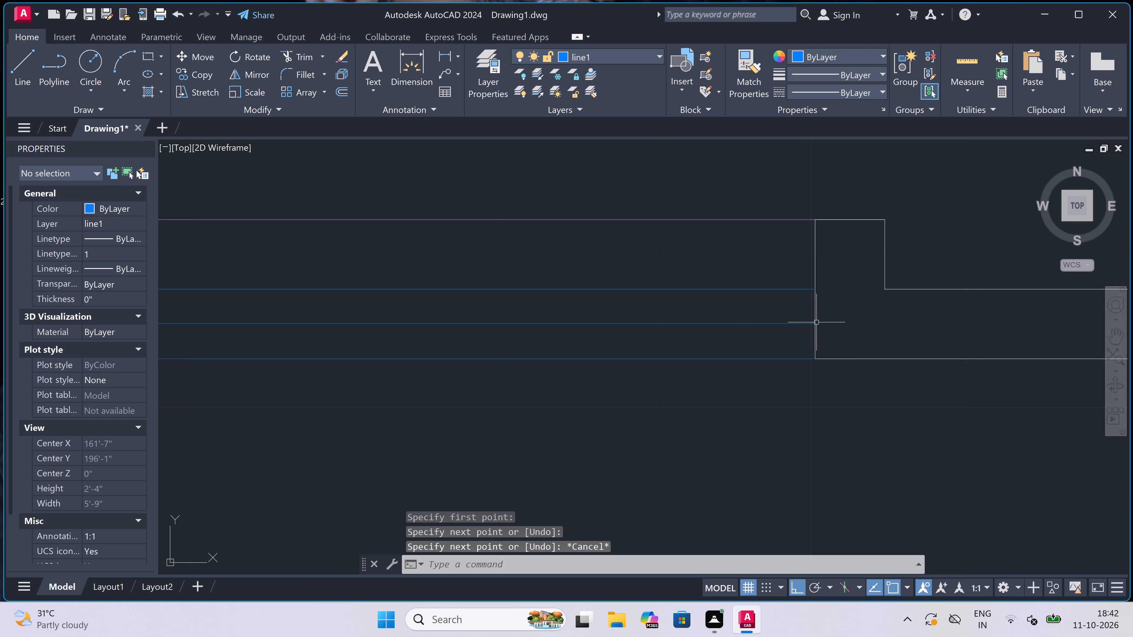
scroll(816, 322, "down", 6)
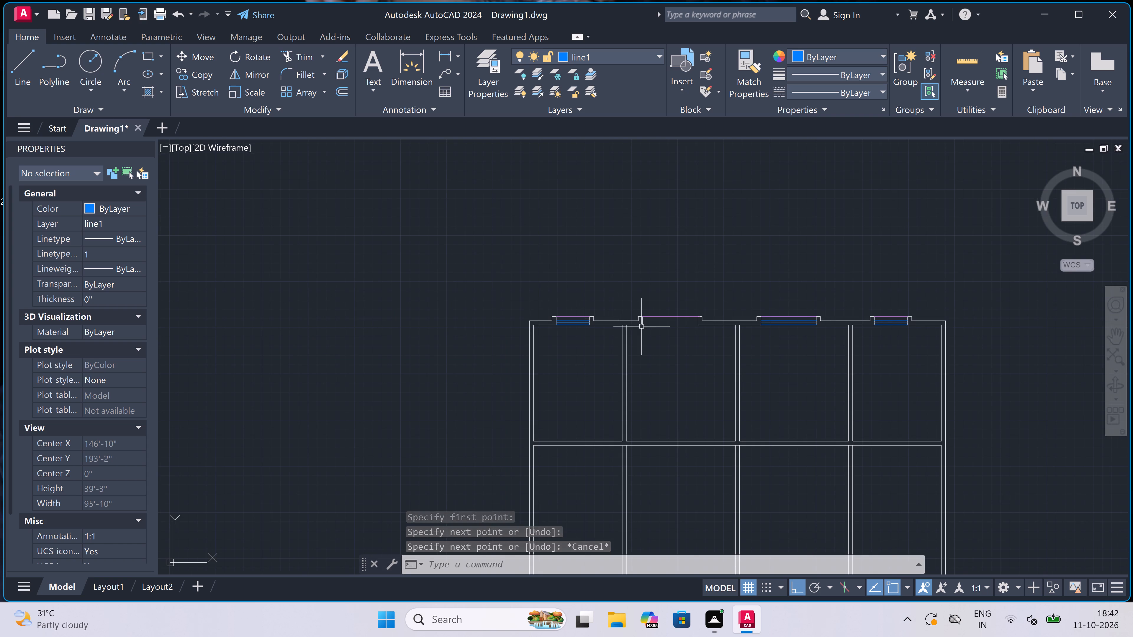
Draw two line1 lines across the second room's opening: one along the inner wall face, one level with the outer wall face.
scroll(690, 324, "up", 3)
scroll(666, 301, "up", 3)
scroll(360, 340, "down", 2)
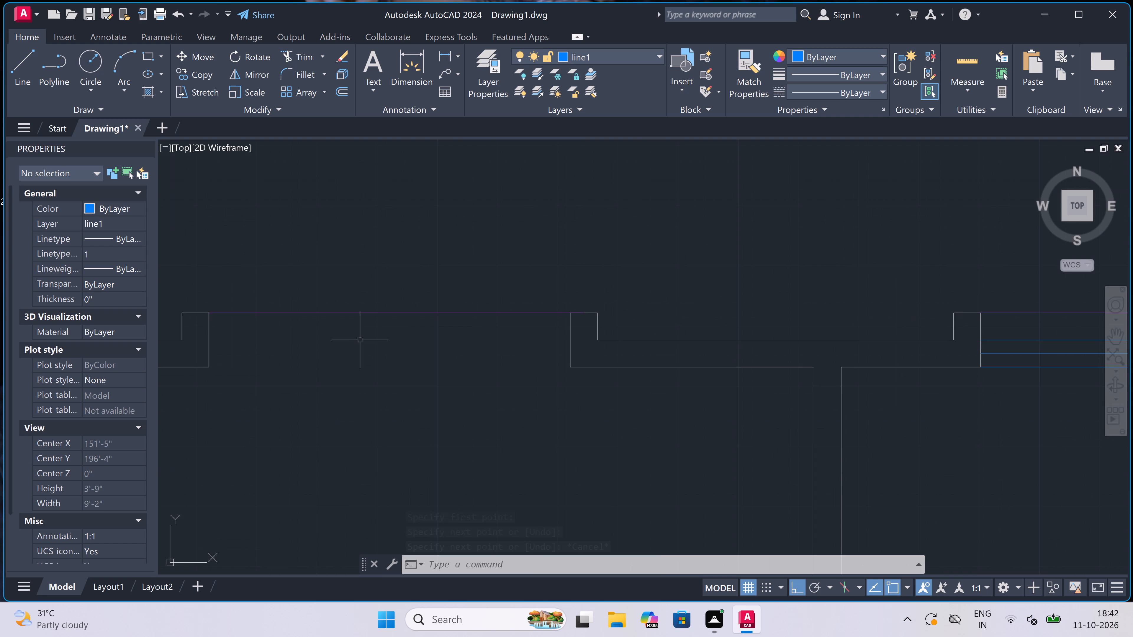
scroll(360, 340, "down", 1)
scroll(268, 351, "up", 2)
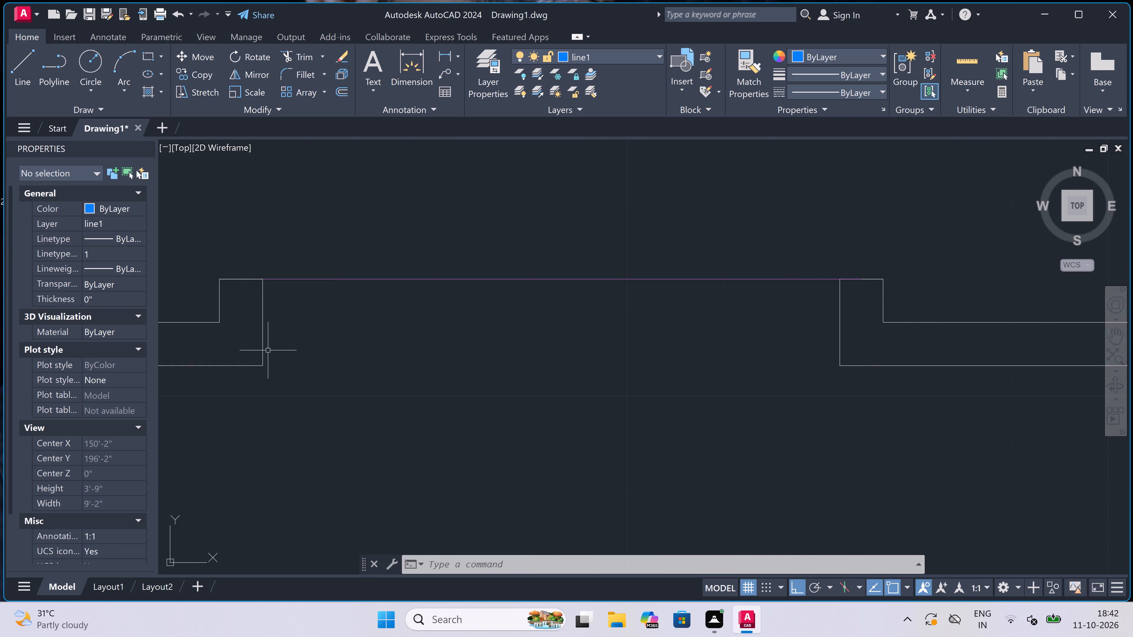
key("space")
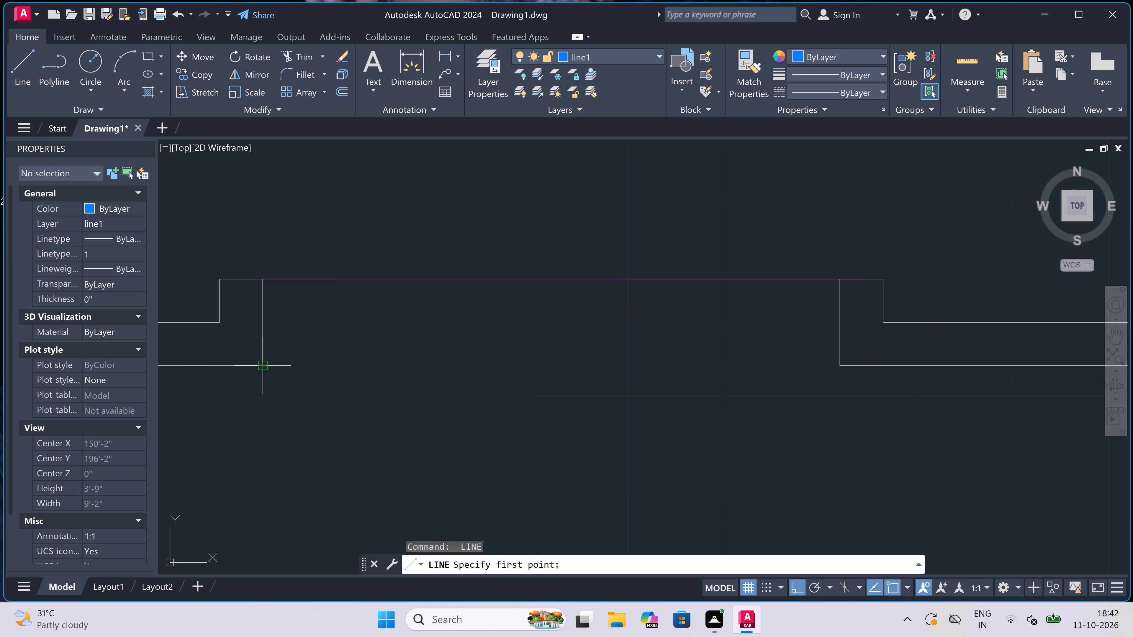
left_click(263, 367)
left_click(846, 364)
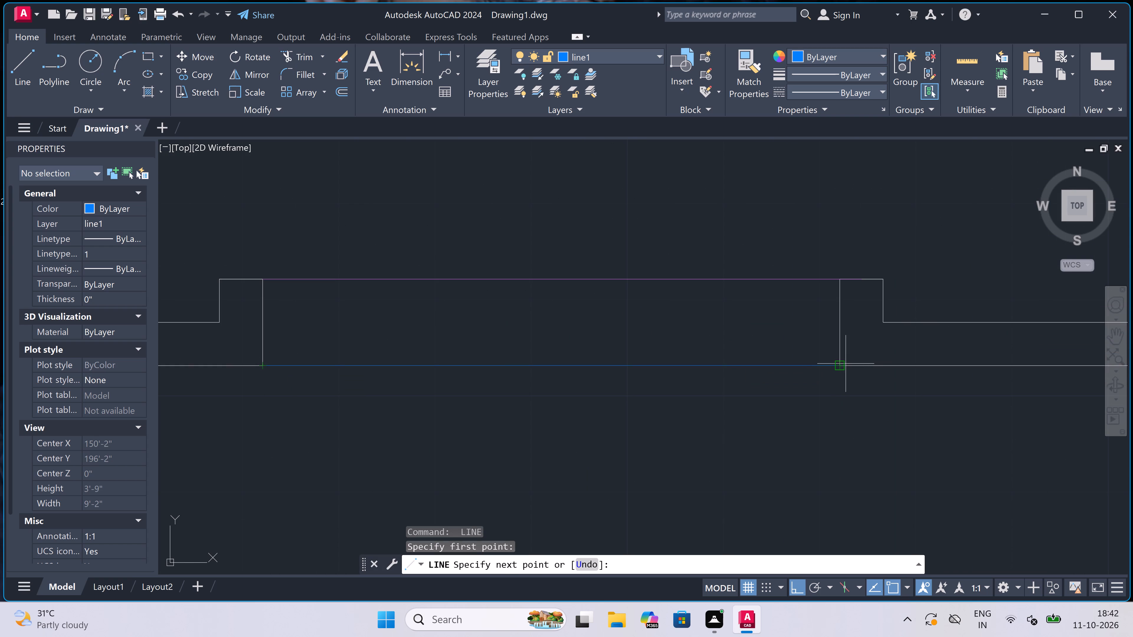
key("Escape")
key("space")
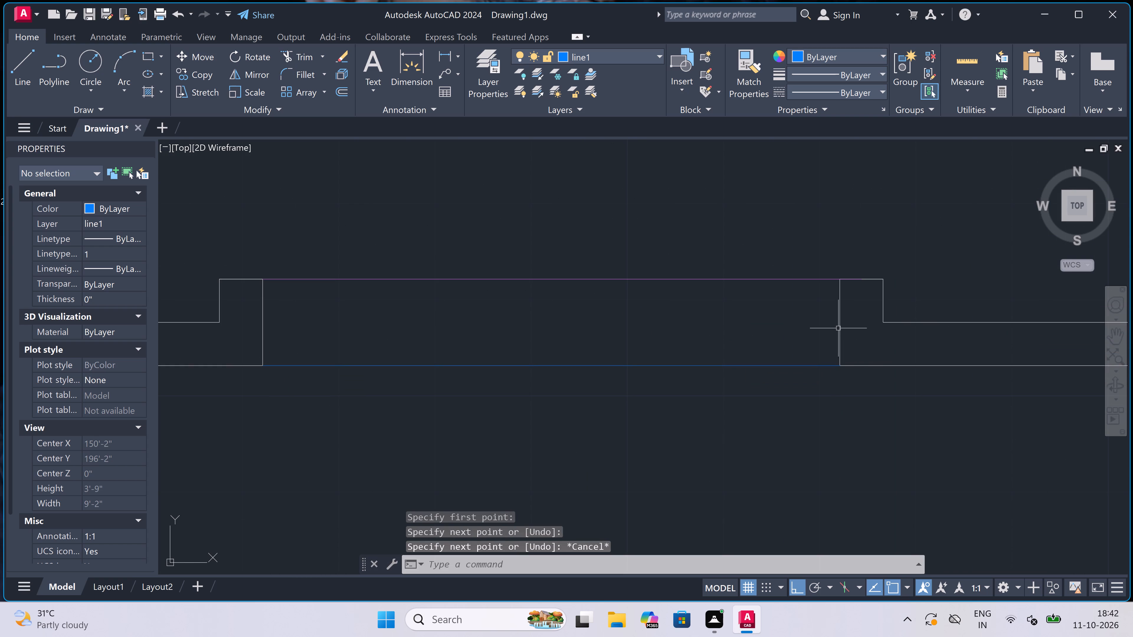
left_click(841, 324)
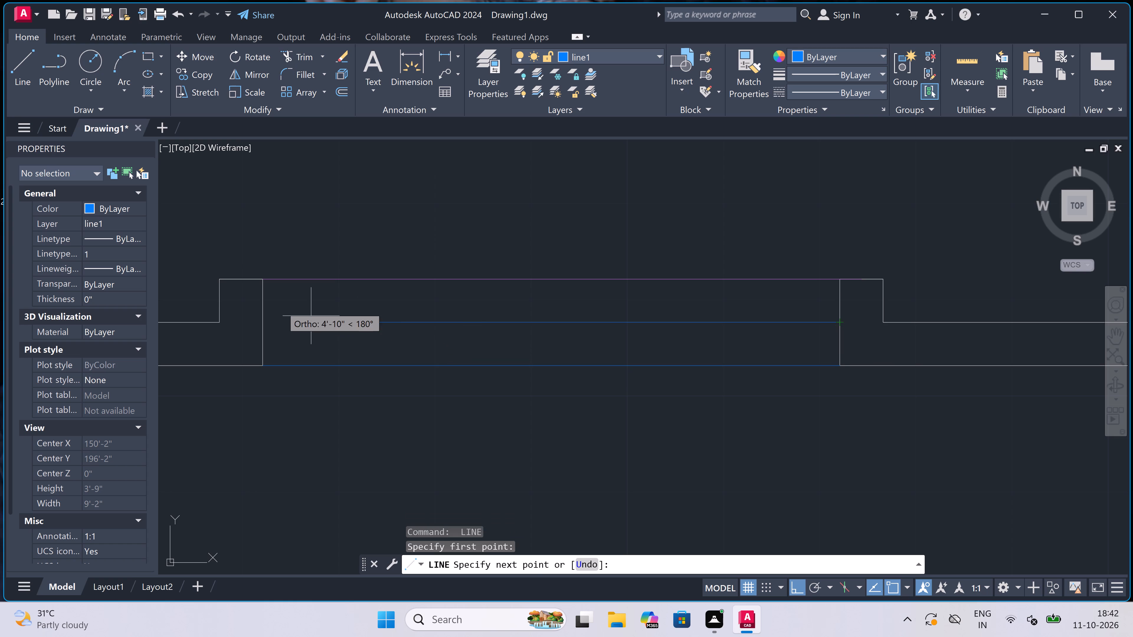
left_click(265, 325)
key("Escape")
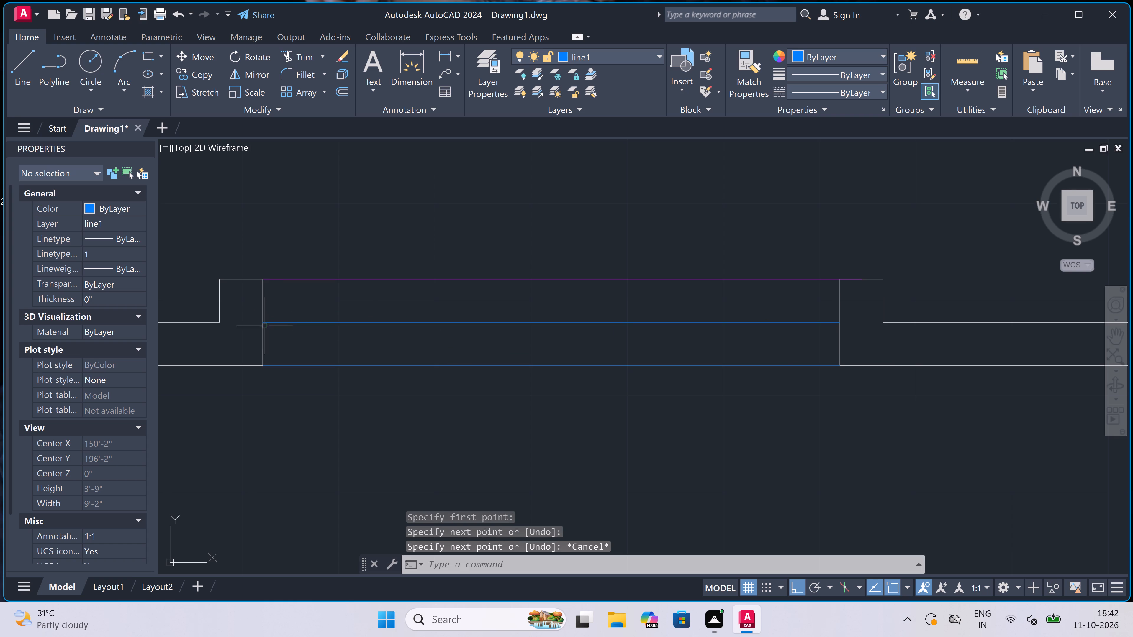
Draw a third line1 line across the second room's opening, from jamb to jamb, midway through the wall thickness.
key("space")
scroll(260, 342, "up", 1)
left_click(265, 342)
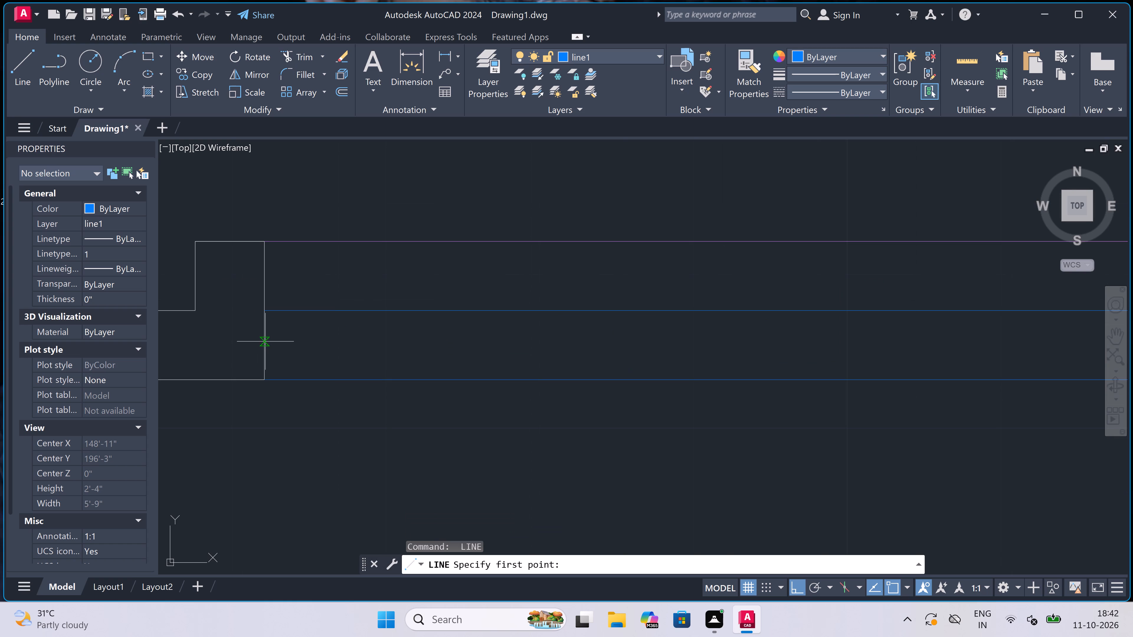
scroll(521, 339, "down", 3)
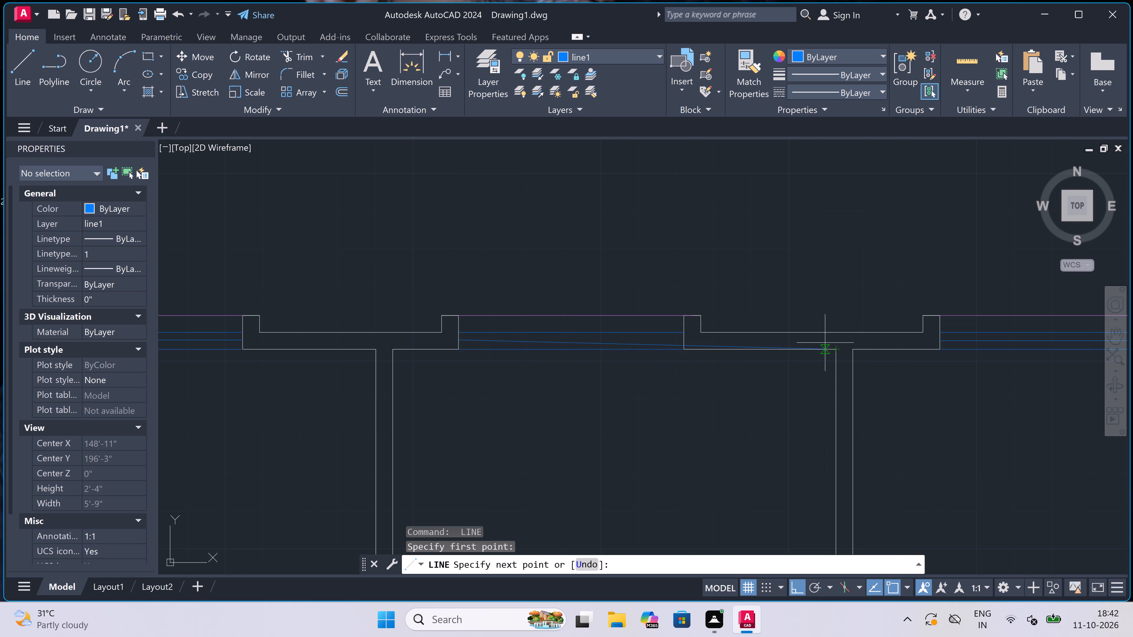
scroll(733, 337, "up", 3)
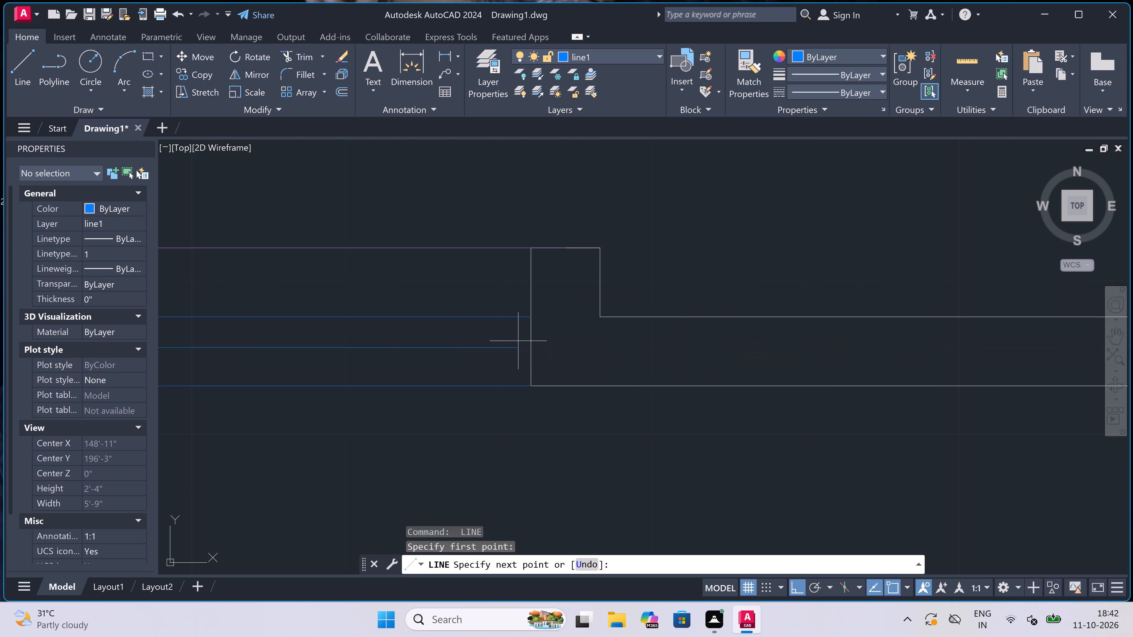
left_click(535, 349)
key("Escape")
scroll(638, 275, "down", 5)
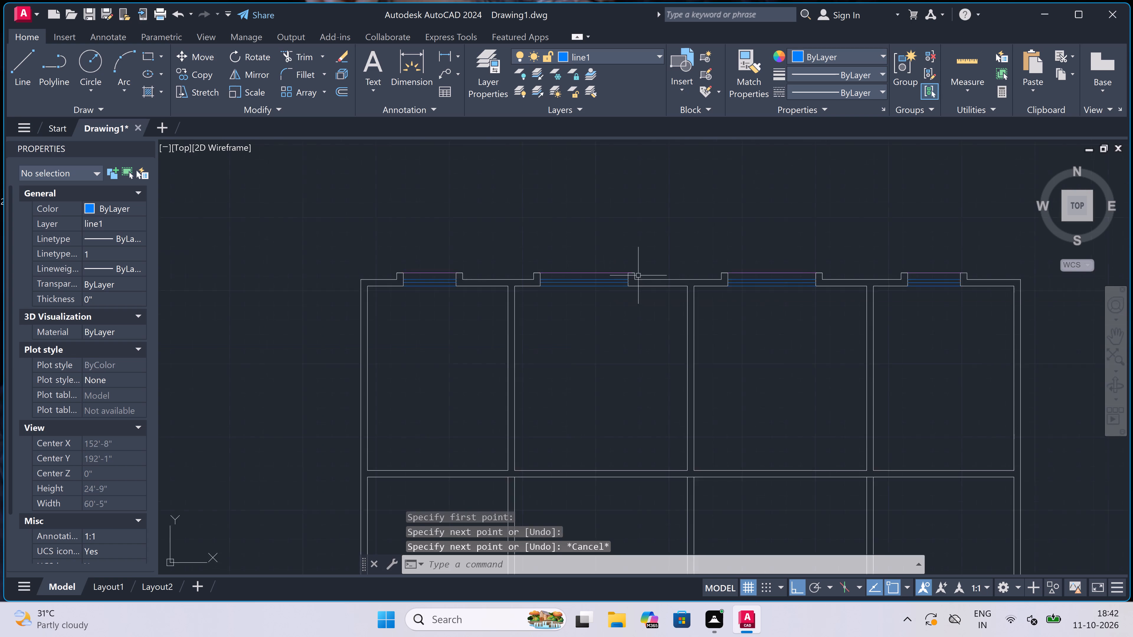
scroll(638, 274, "down", 2)
scroll(710, 274, "up", 1)
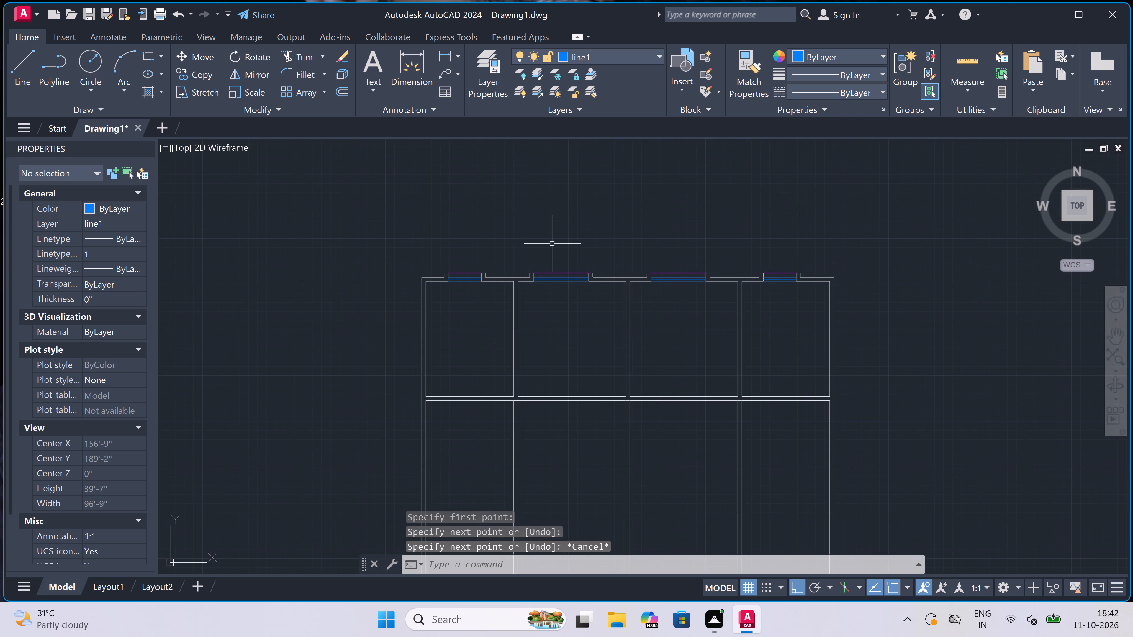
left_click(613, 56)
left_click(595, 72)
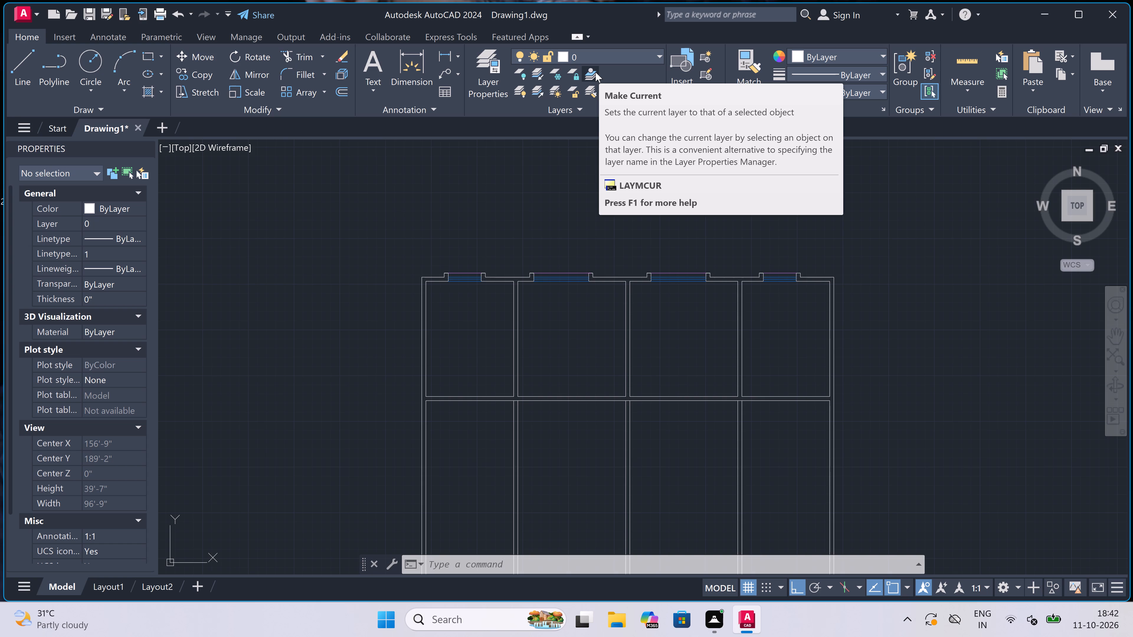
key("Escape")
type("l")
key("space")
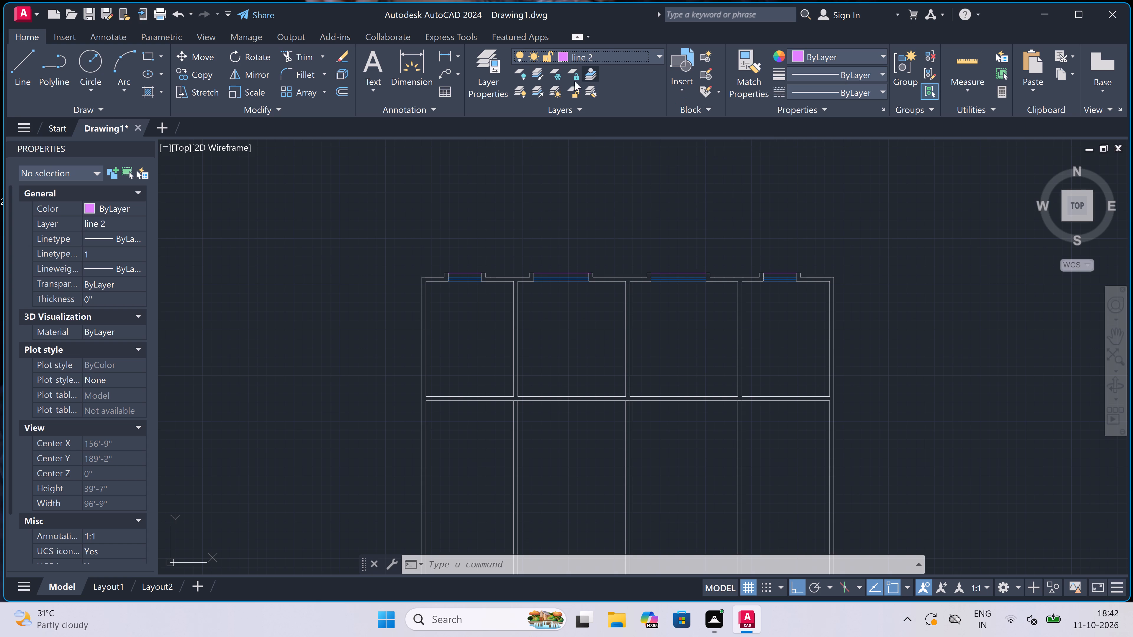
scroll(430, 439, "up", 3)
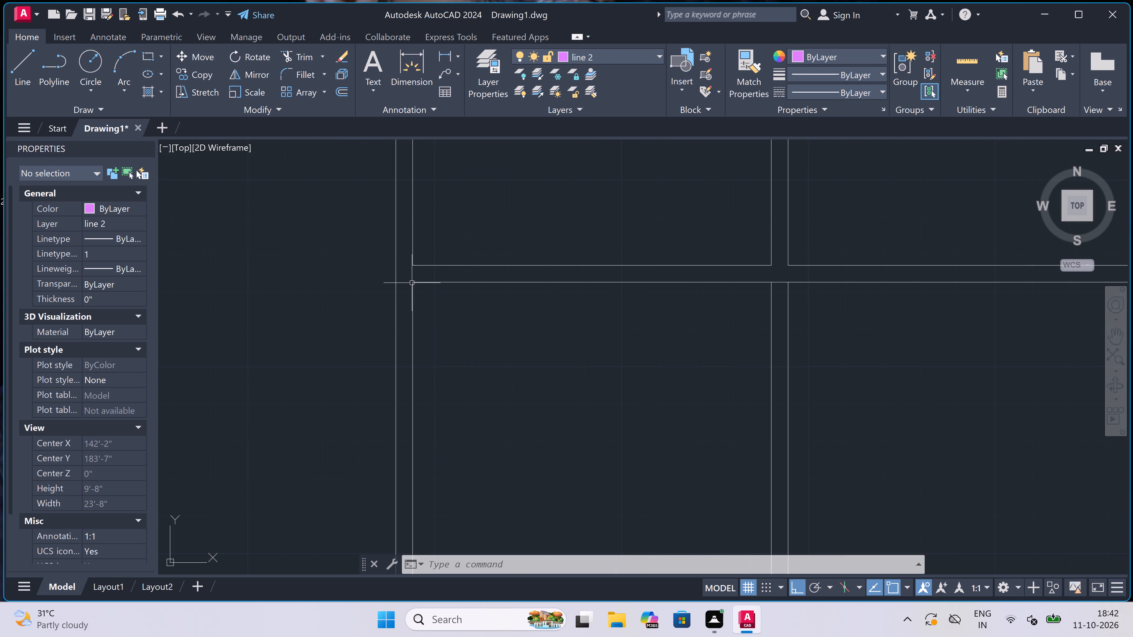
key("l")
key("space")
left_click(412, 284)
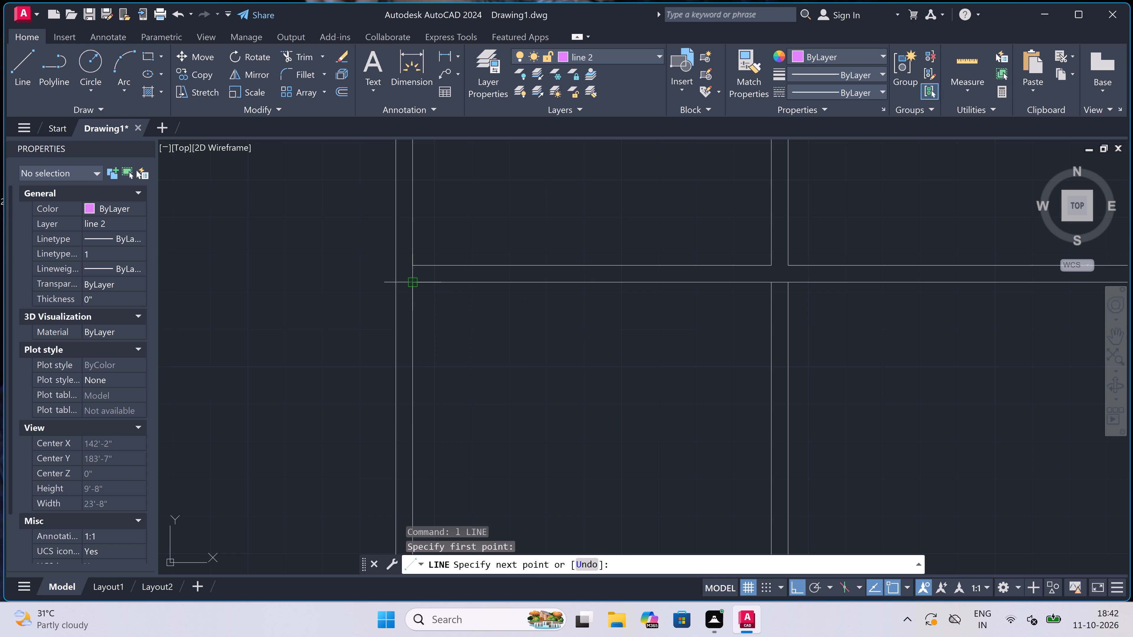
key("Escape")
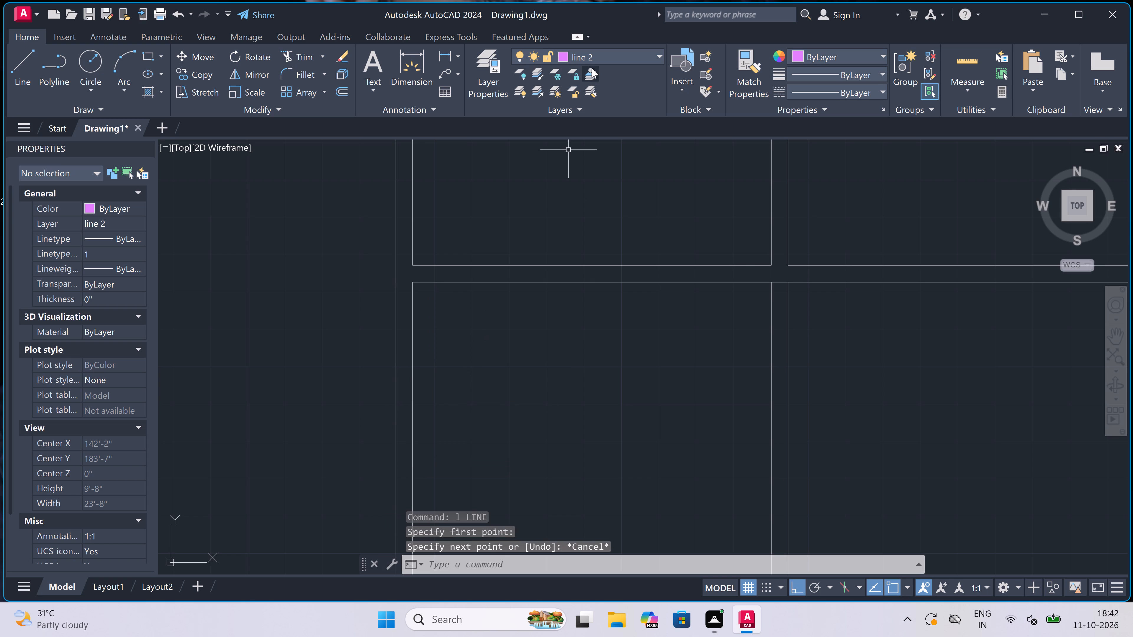
On layer 0, outline a 4' wide, 3'6" deep enclosure in the upper-left inner corner of the second row's leftmost room.
left_click(601, 53)
left_click(595, 66)
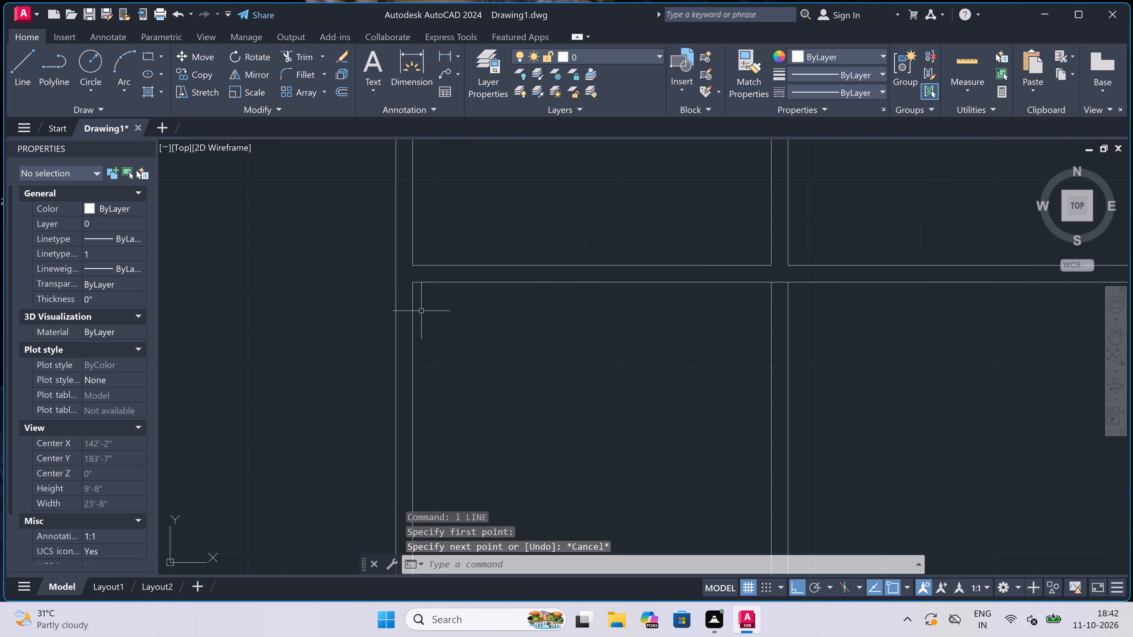
key("space")
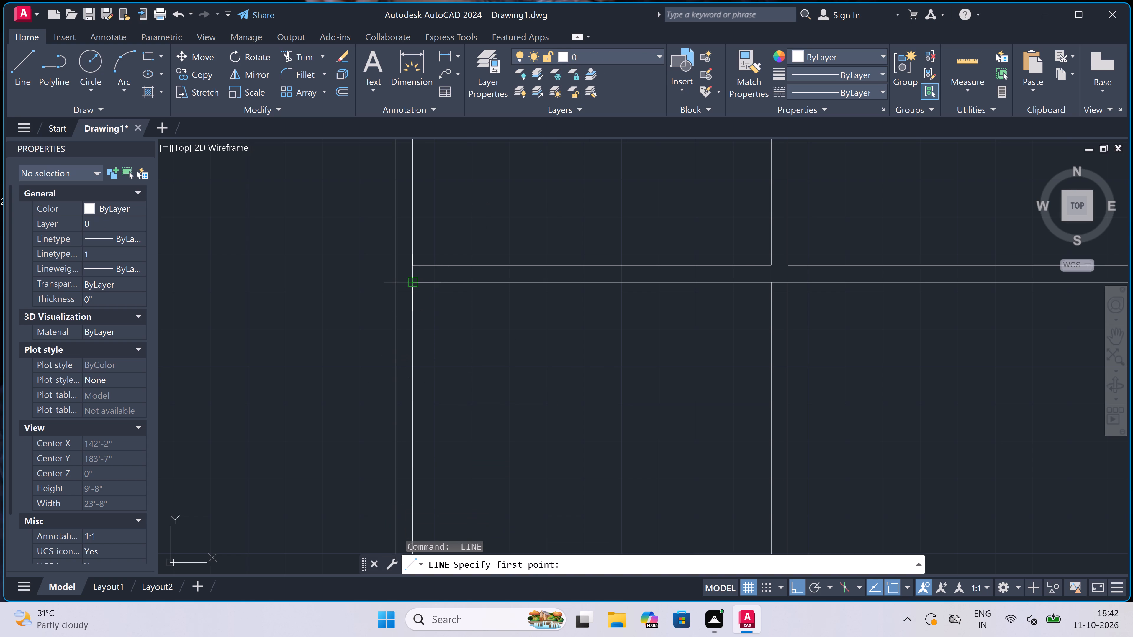
left_click(415, 285)
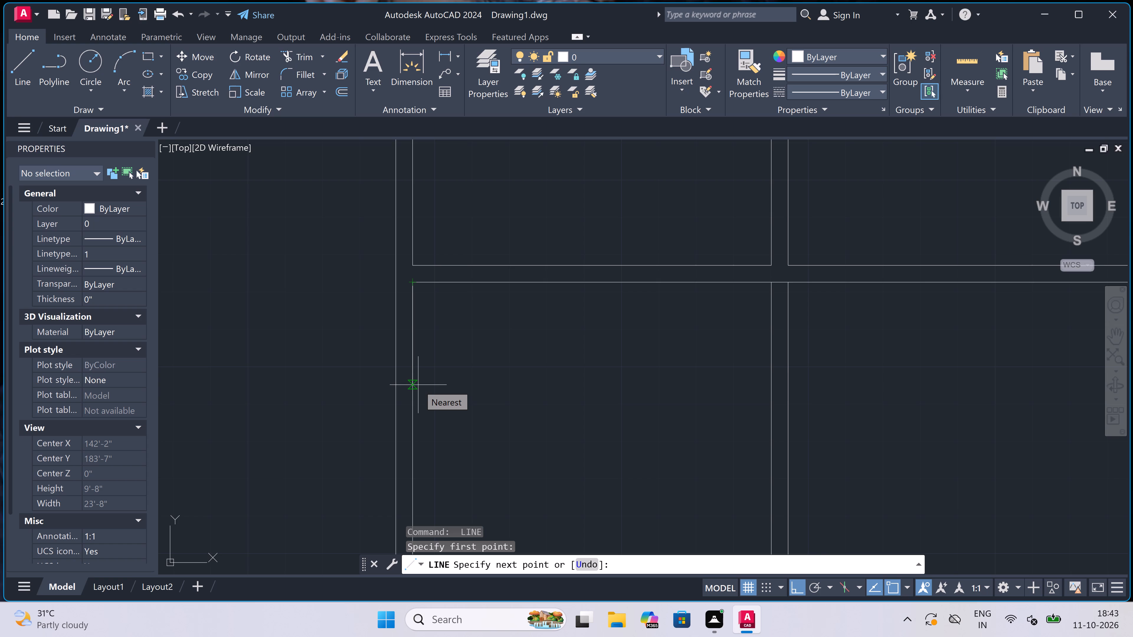
type("3'")
key("6")
type("\"")
key("space")
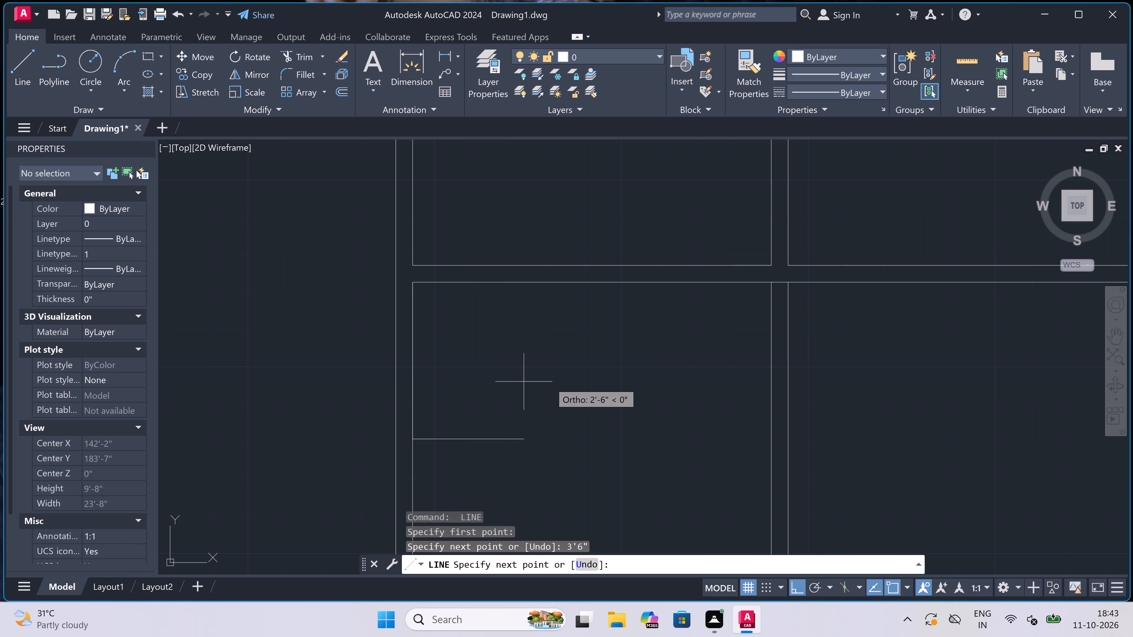
type("4'")
key("space")
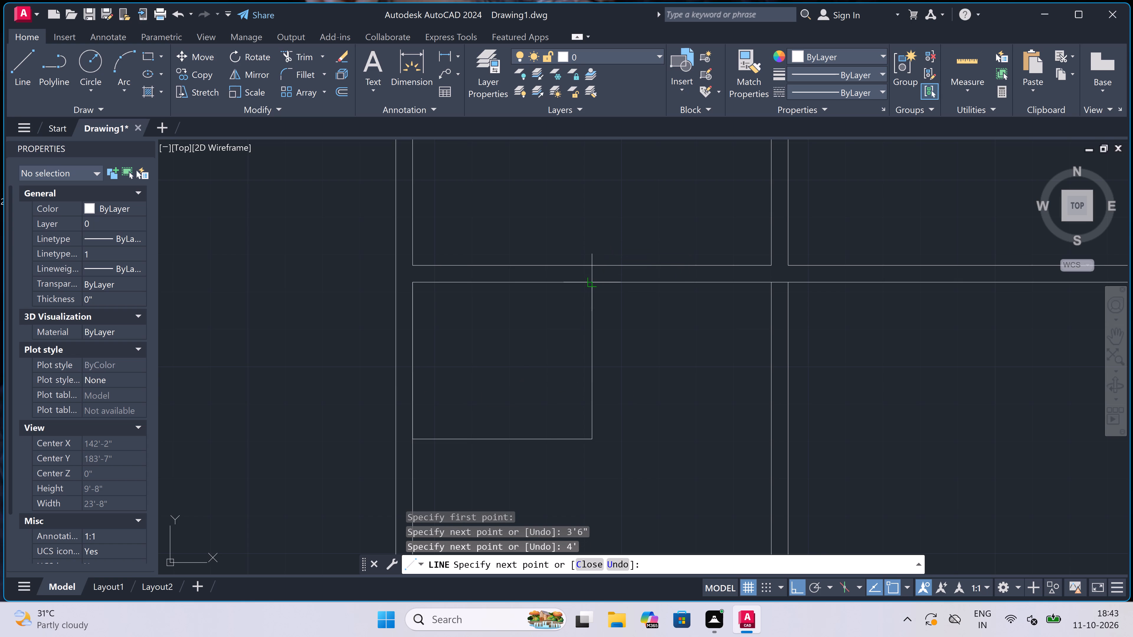
left_click(590, 280)
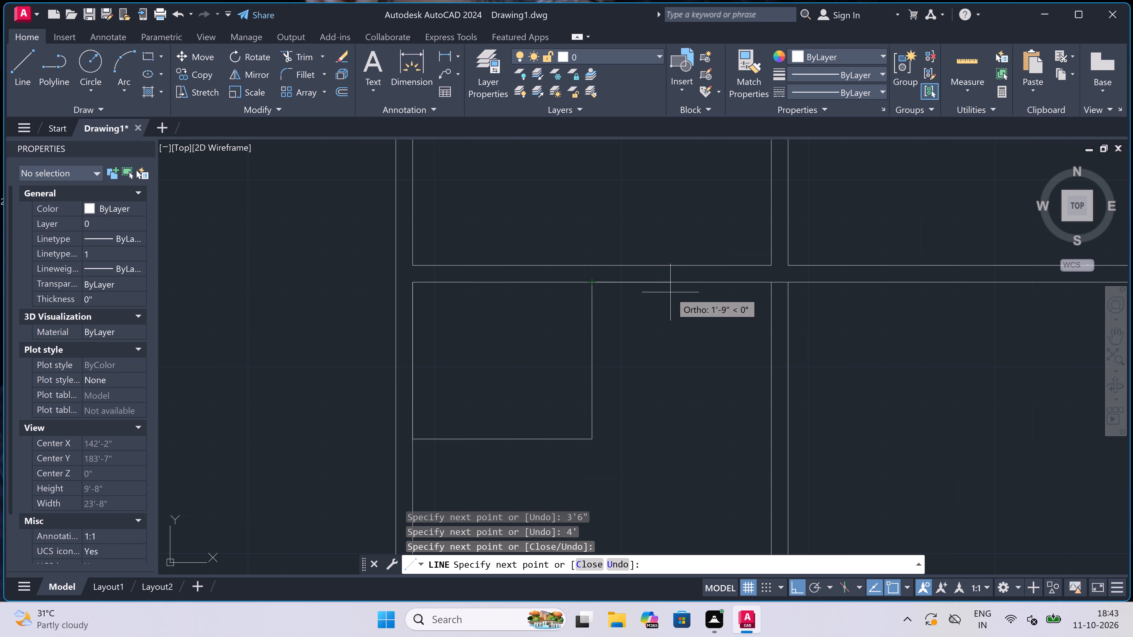
Continue with the enclosure's outer wall faces, 4.5" outside the inner outline, ending at the left wall's inner face.
type("4.5\"")
key("space")
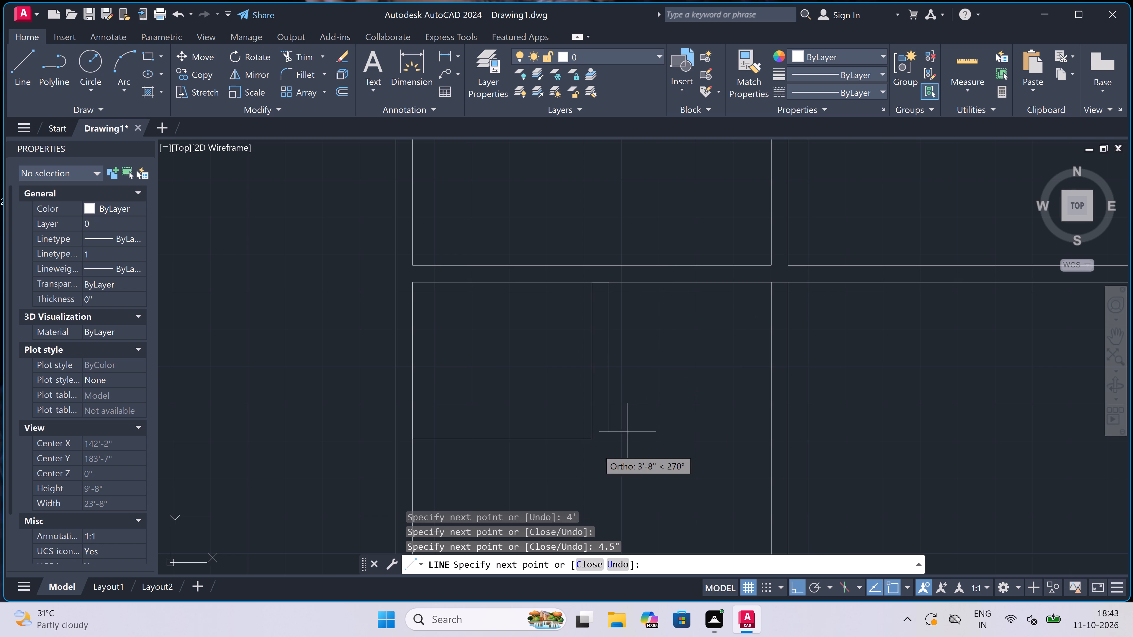
scroll(603, 454, "up", 3)
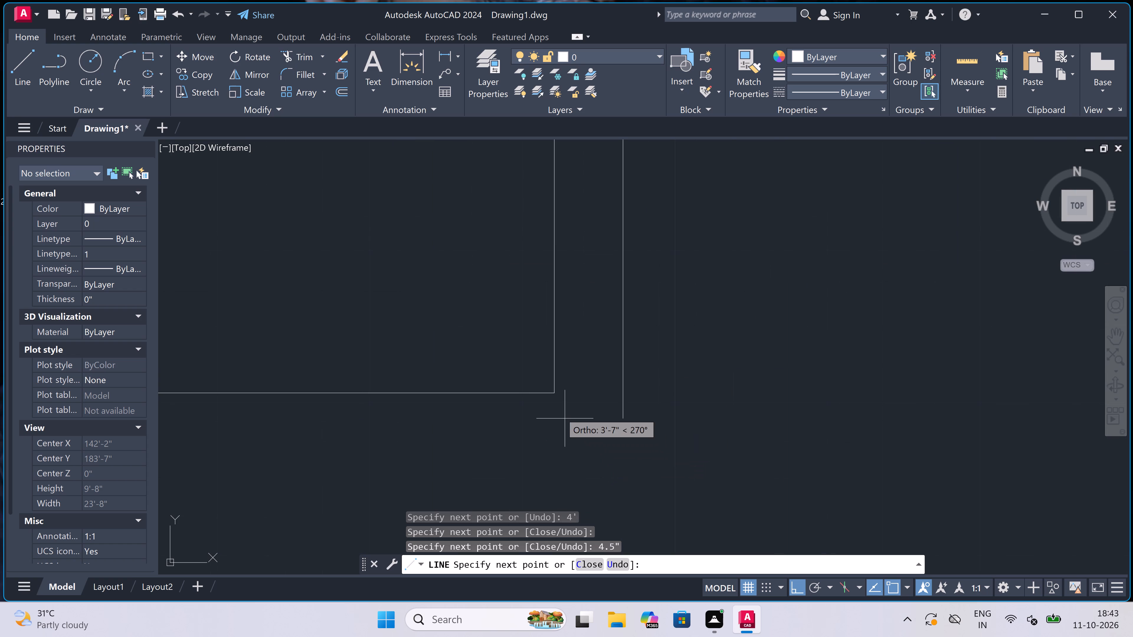
left_click(623, 393)
type("4.5\"")
key("space")
scroll(637, 447, "down", 3)
left_click(441, 452)
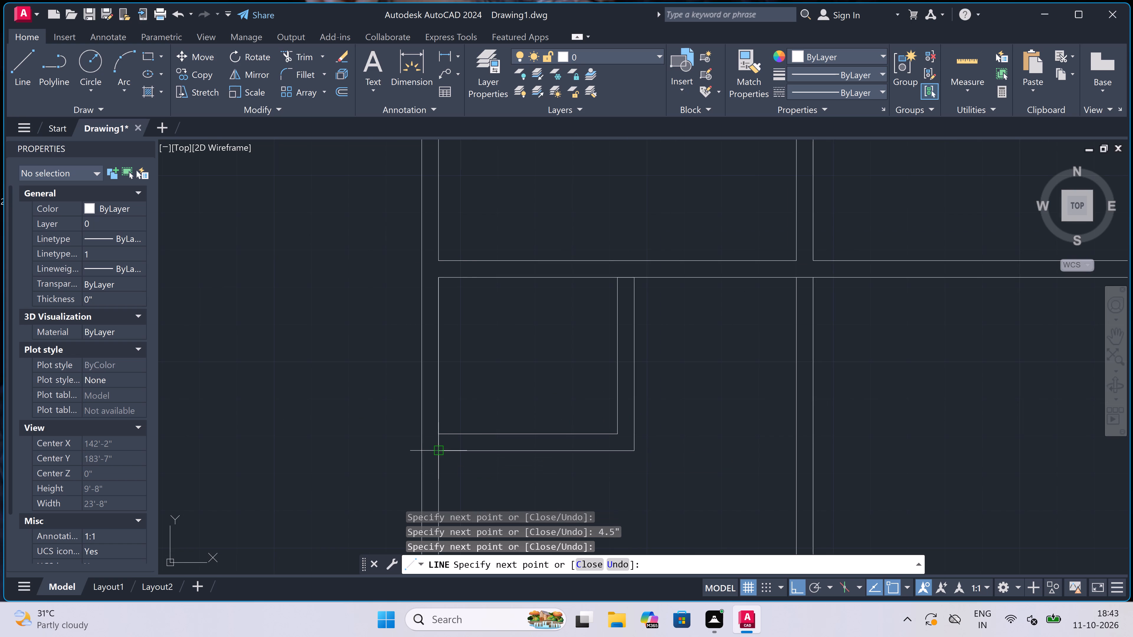
key("Escape")
Draw a short line across the horizontal wall, extending the enclosure's right outer face up to the wall's upper face.
key("space")
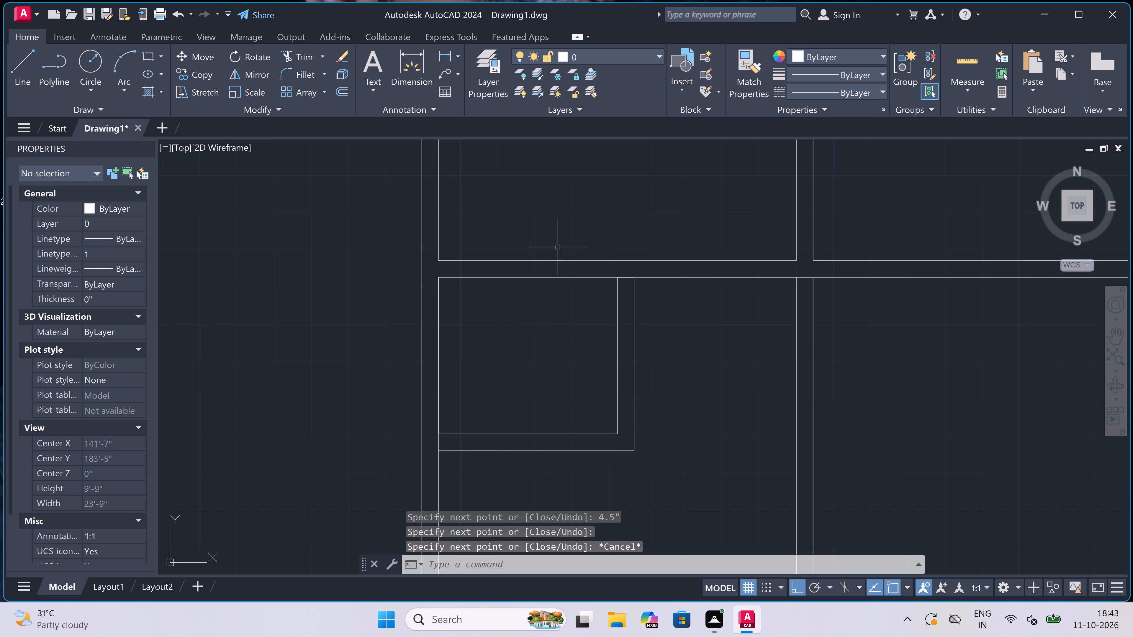
scroll(626, 257, "up", 2)
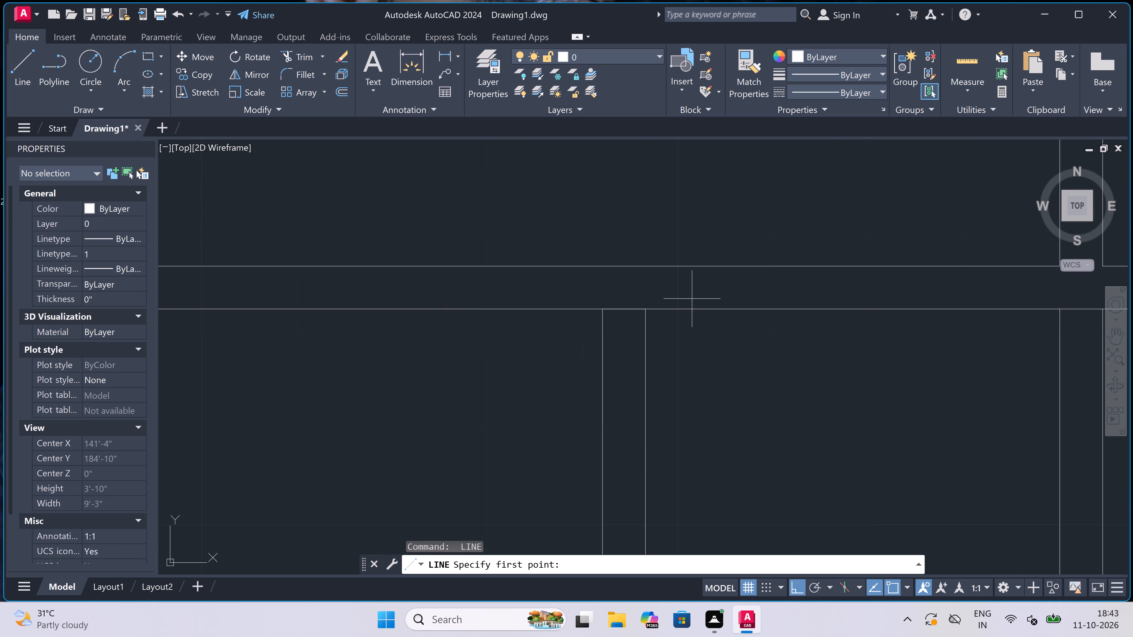
left_click(646, 309)
left_click(645, 263)
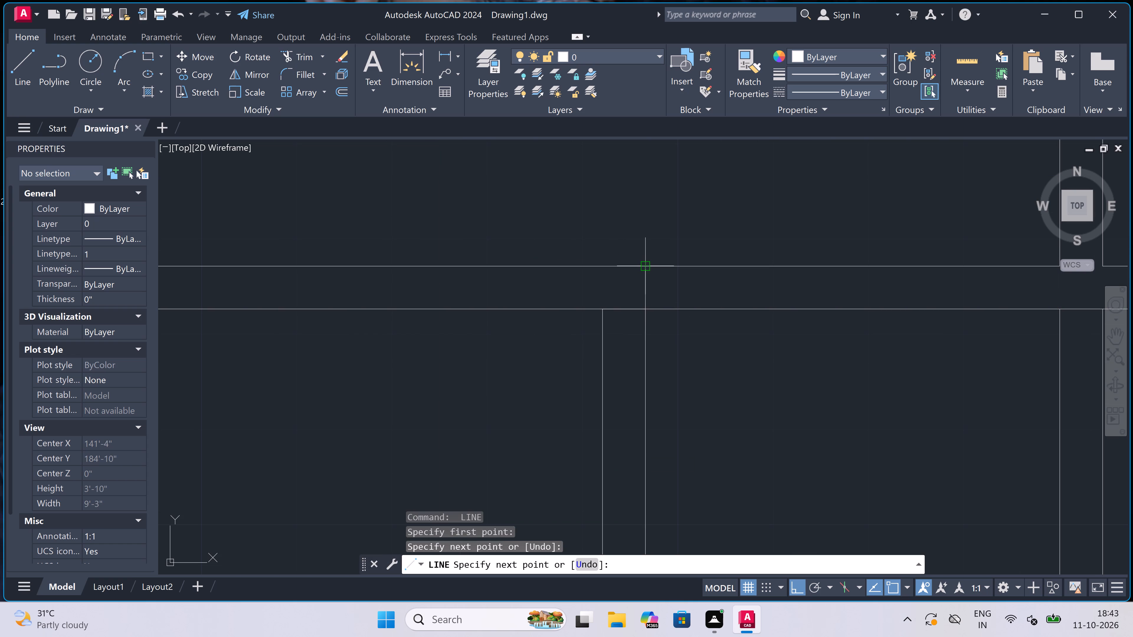
key("Escape")
Draw two short horizontal lines across the thickness of the enclosure's right wall: one near its top, one lower down.
scroll(576, 280, "down", 3)
key("space")
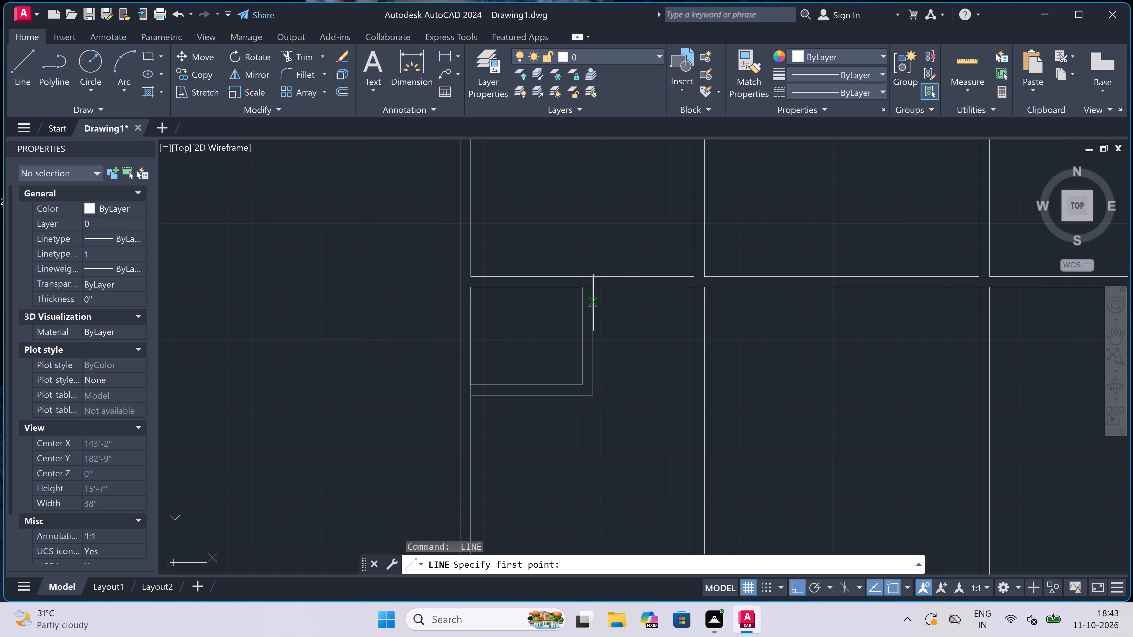
scroll(593, 302, "up", 3)
left_click(594, 302)
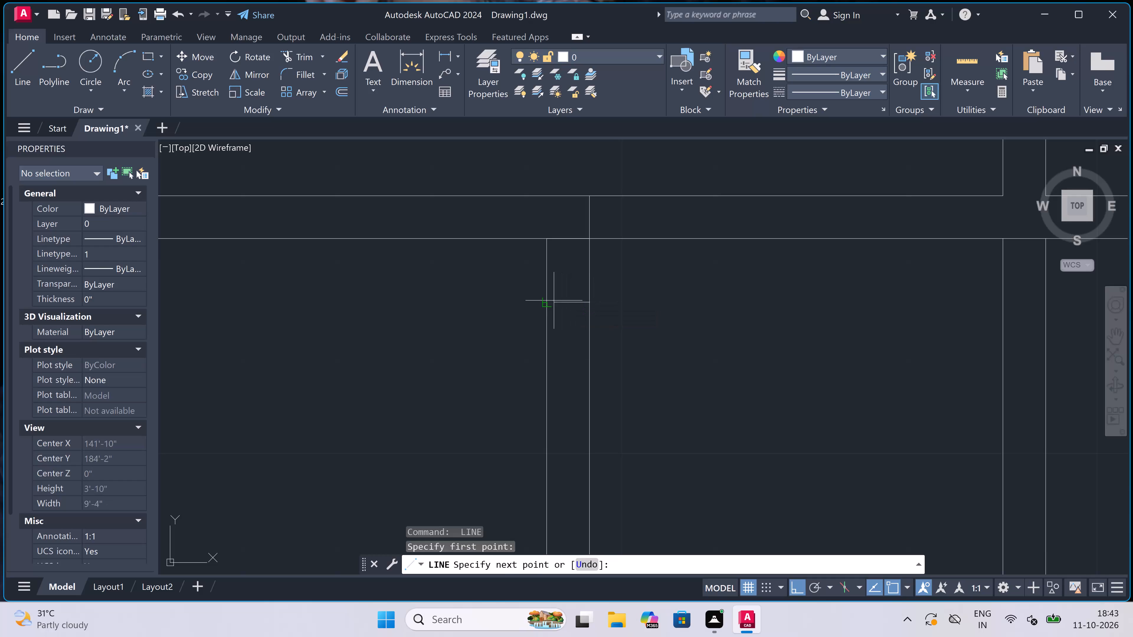
left_click(554, 301)
key("Escape")
scroll(554, 301, "down", 2)
key("space")
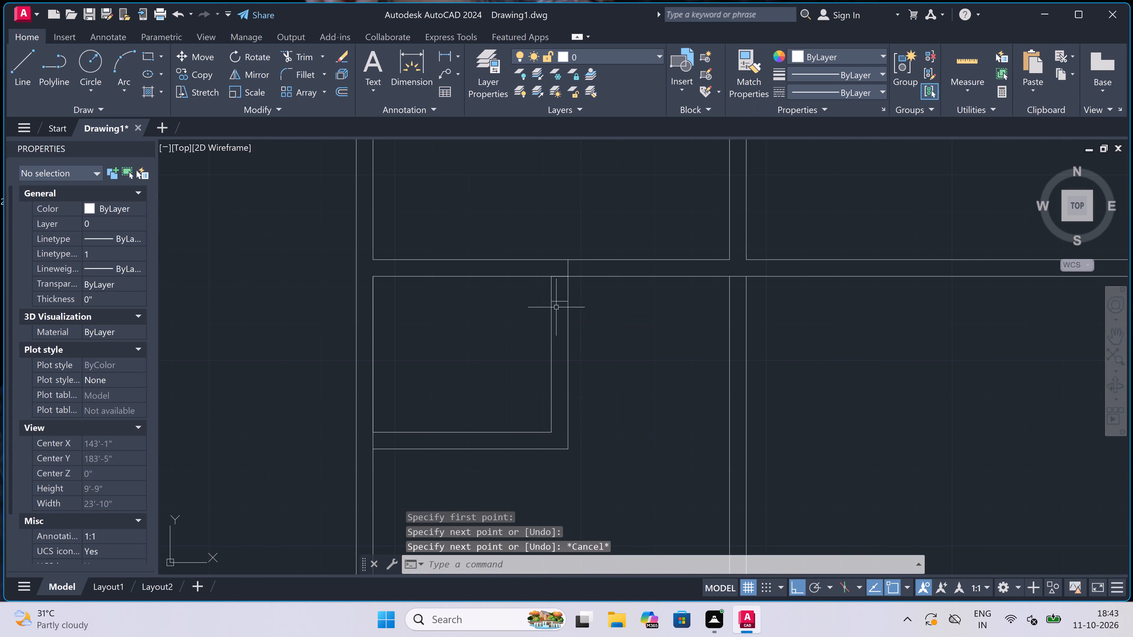
left_click(551, 370)
left_click(568, 363)
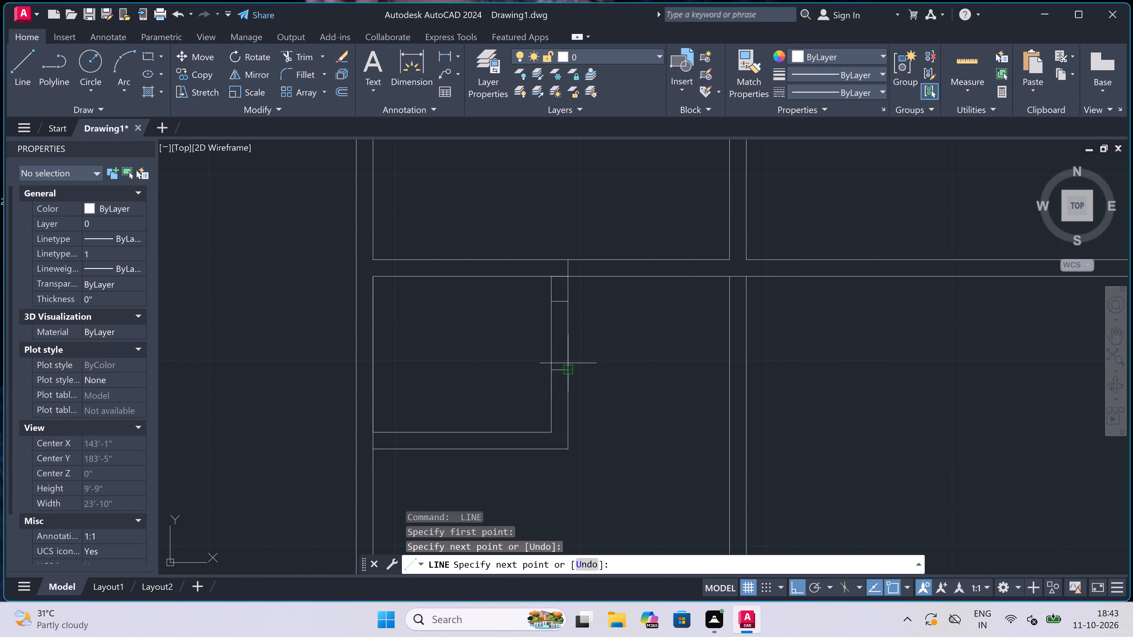
Trim both faces of the enclosure's right wall between the two short horizontal lines to form an opening.
key("Escape")
type("tr")
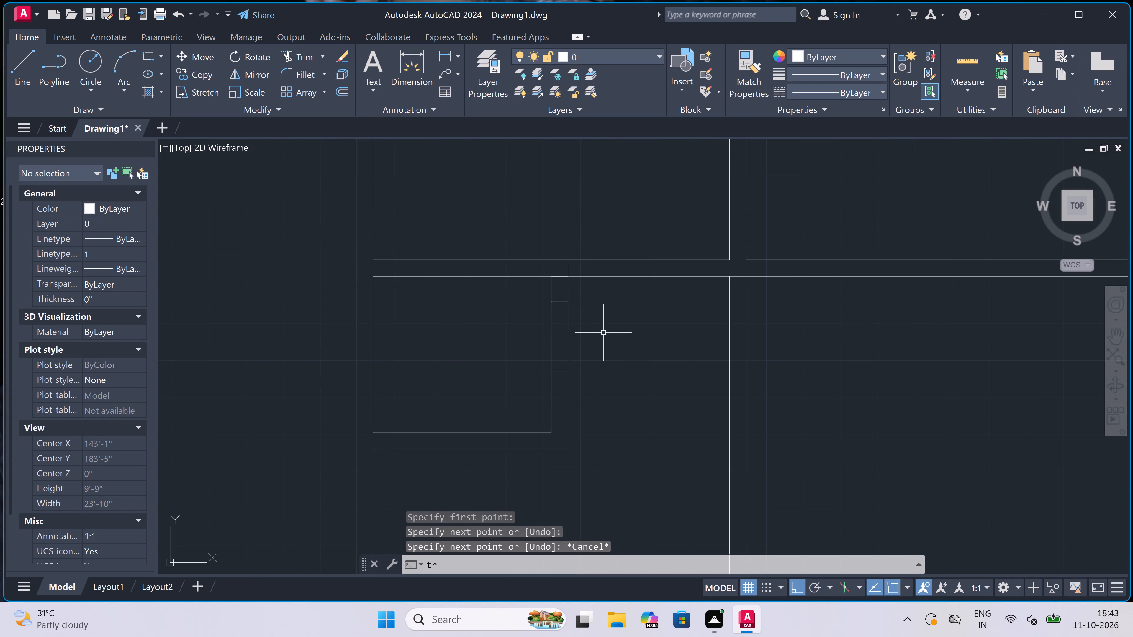
key("space")
left_click(603, 333)
left_click(496, 338)
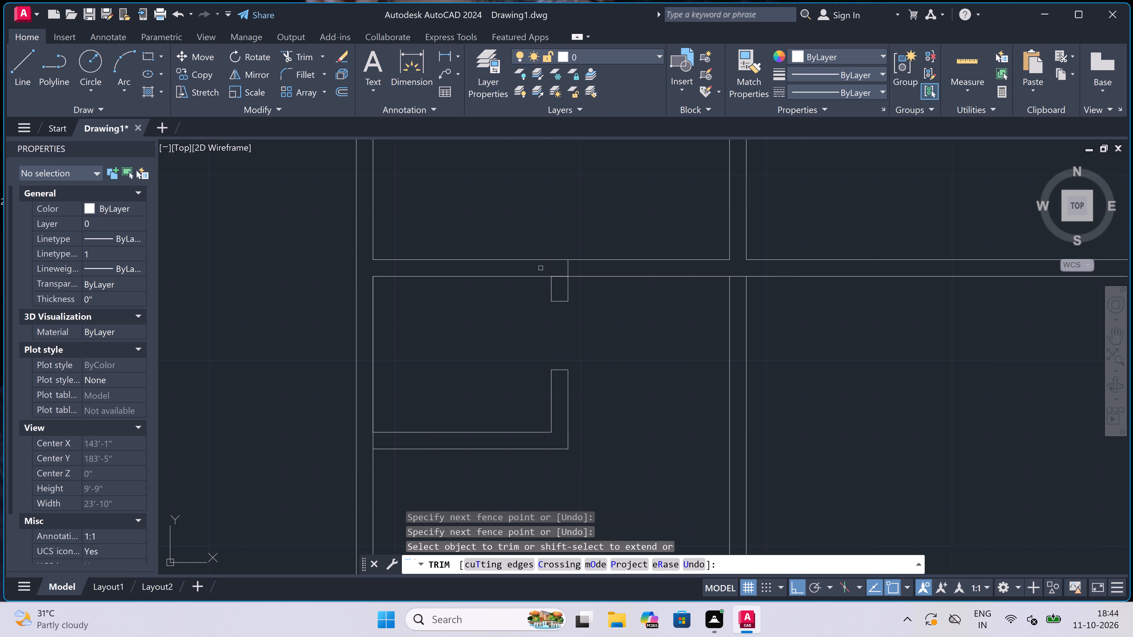
Trim the horizontal wall's lower face above the enclosure's right wall, and both its faces from there to the next vertical wall.
scroll(544, 269, "up", 2)
left_click(554, 270)
left_click(584, 311)
scroll(583, 310, "down", 2)
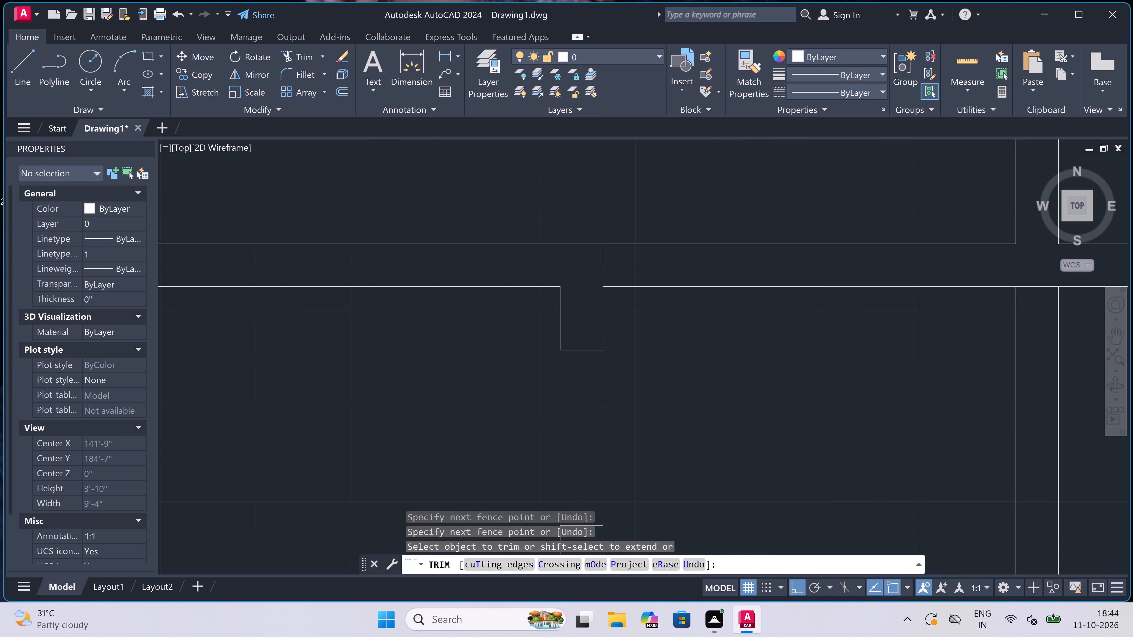
scroll(583, 310, "down", 1)
left_click(655, 253)
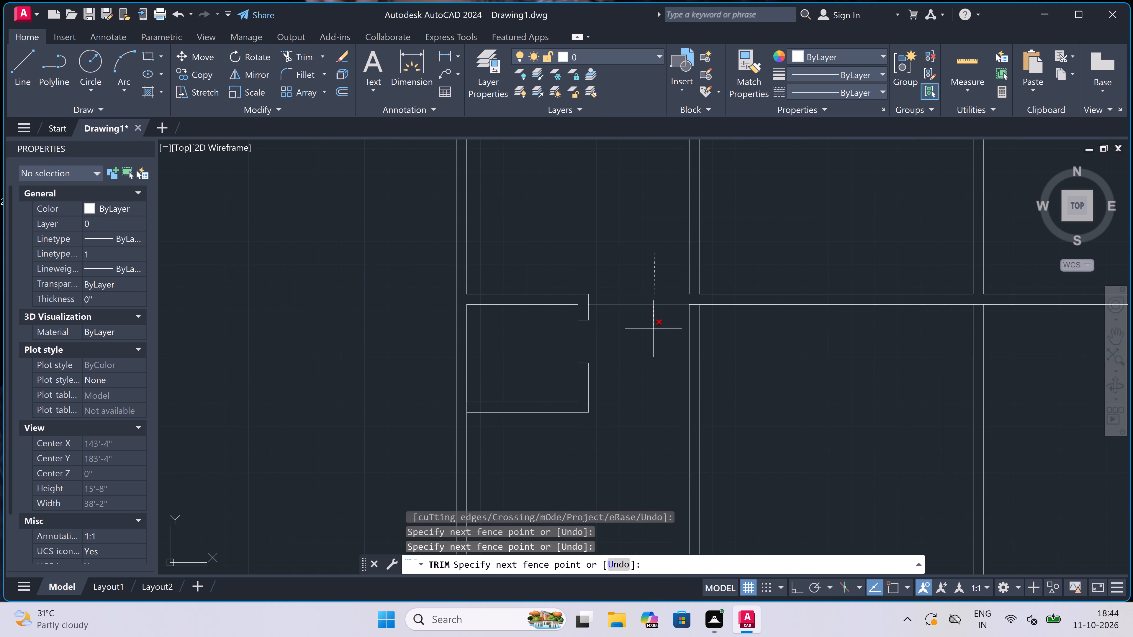
left_click(653, 329)
scroll(625, 327, "down", 4)
scroll(640, 313, "up", 3)
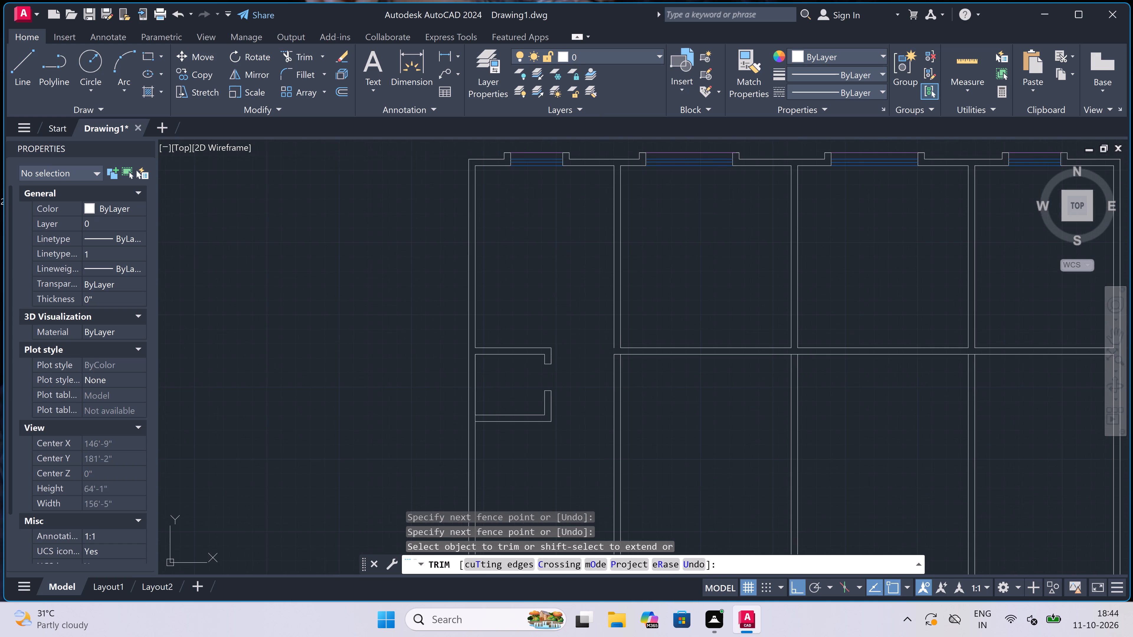
scroll(618, 337, "up", 2)
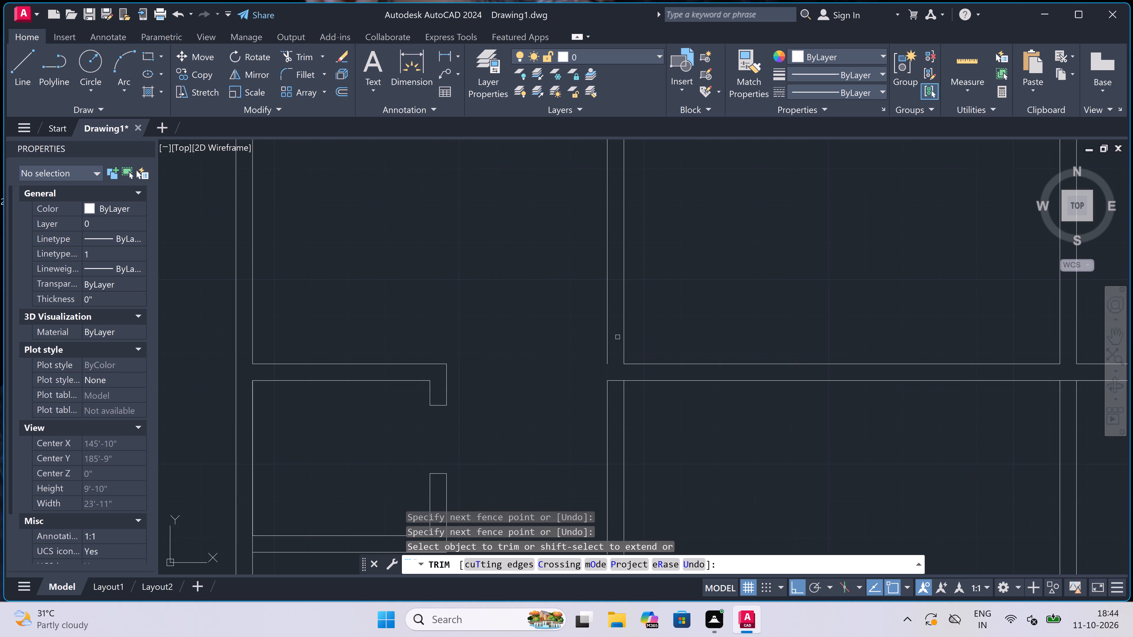
Extend the left face of that vertical wall down to the horizontal wall's lower face.
key("Escape")
key("e")
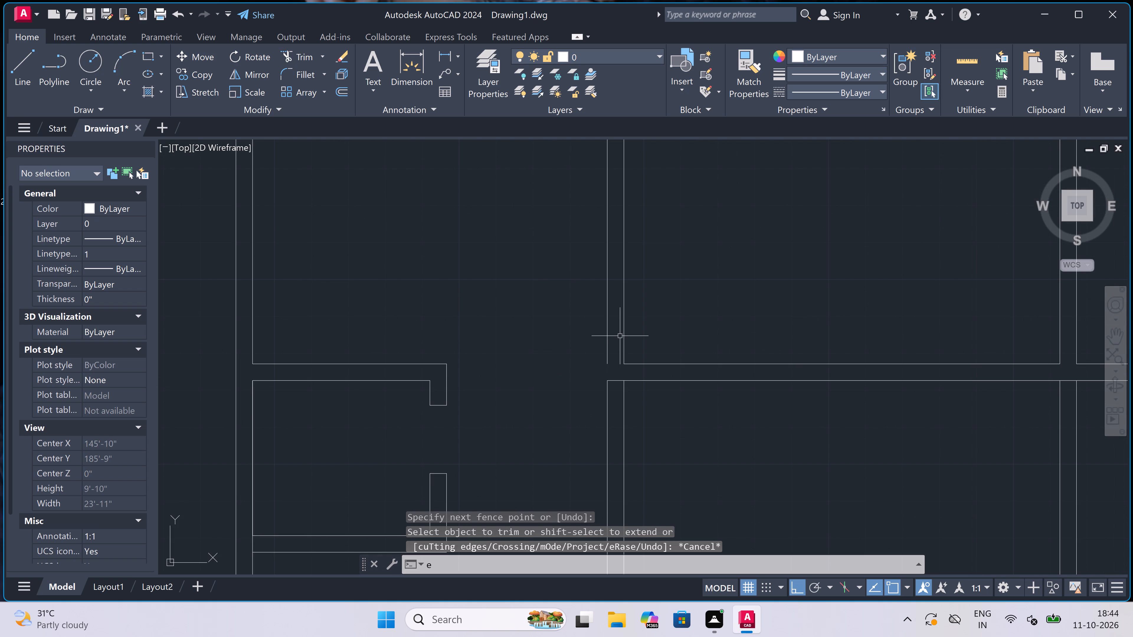
key("x")
key("space")
left_click(619, 332)
left_click(592, 338)
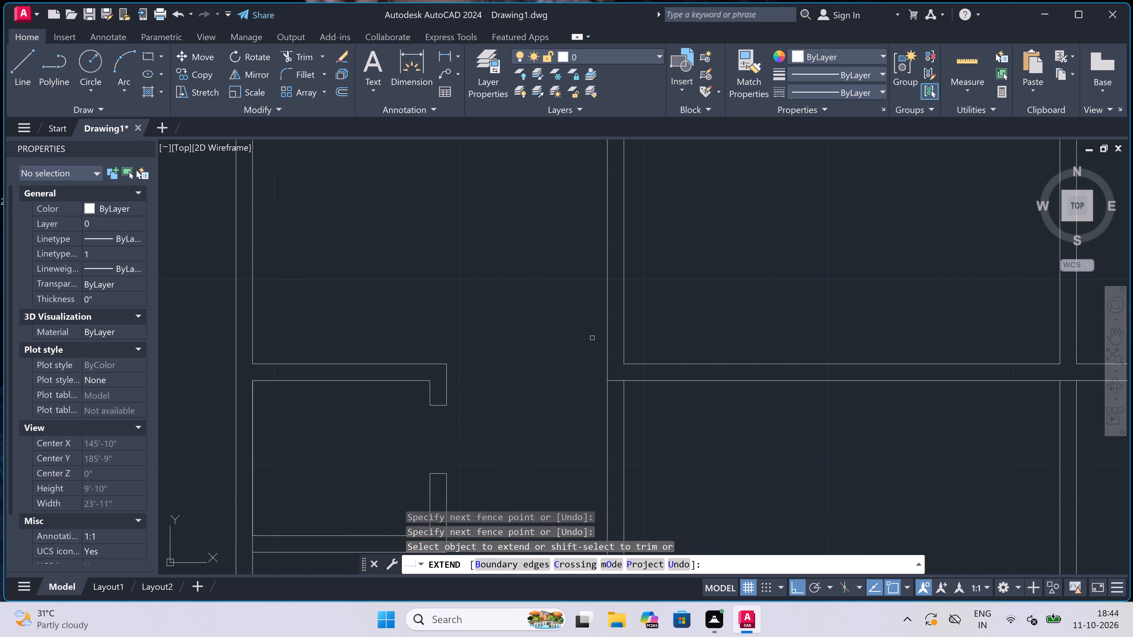
key("Escape")
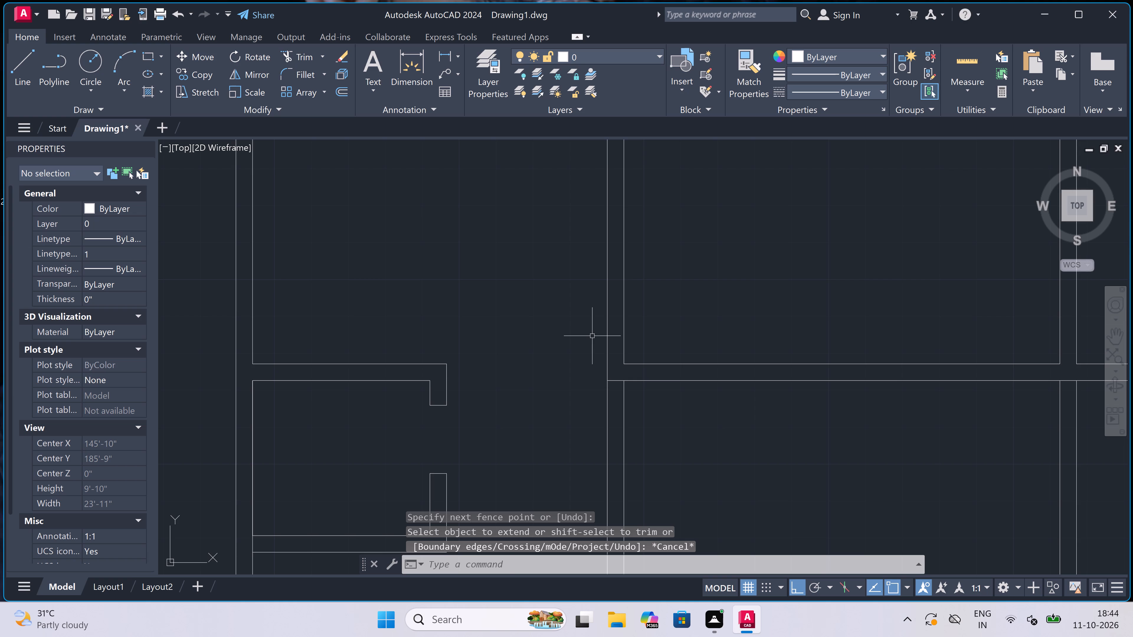
On layer line 2, draw a line across the vertical wall just above the junction, a 2" line up from its middle, and a 3' door leaf rightward.
scroll(592, 336, "down", 3)
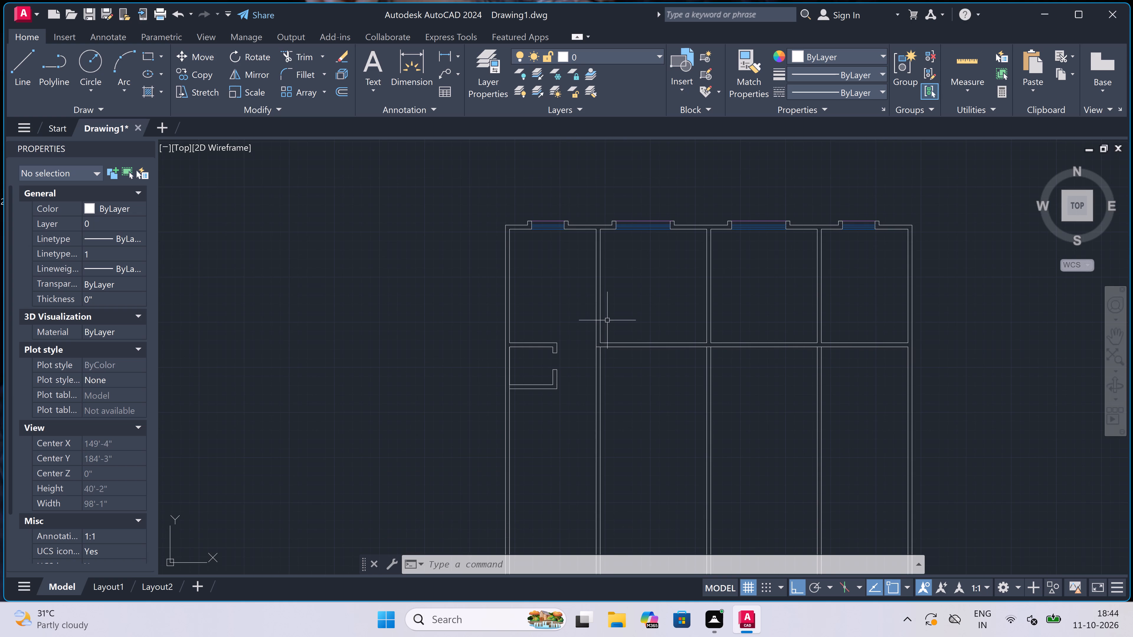
left_click(585, 58)
left_click(589, 88)
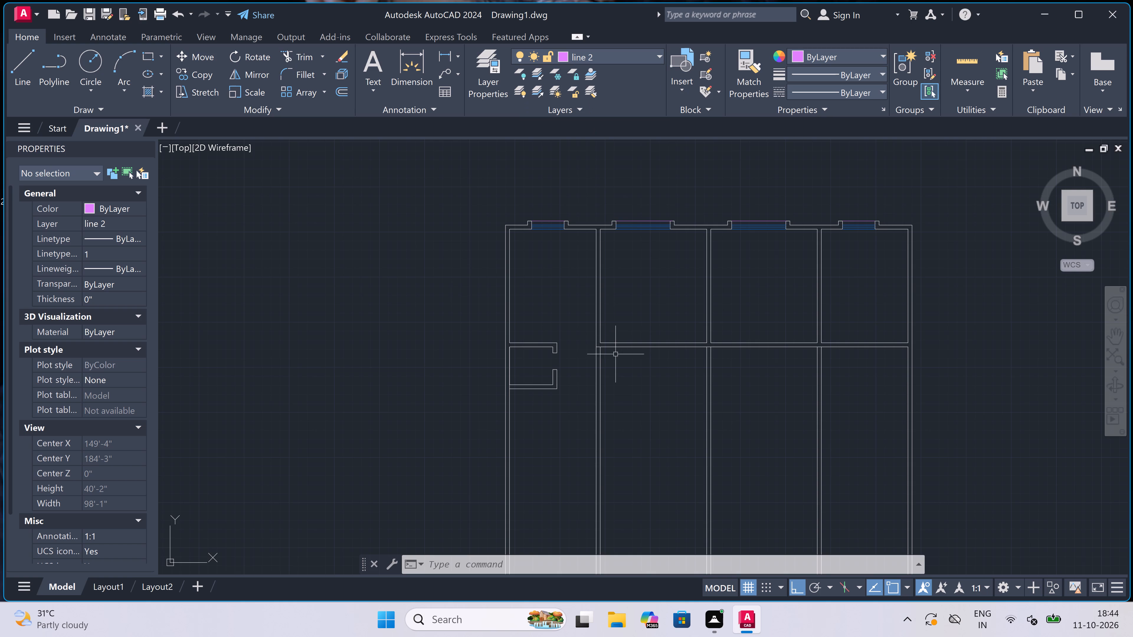
scroll(596, 332, "up", 3)
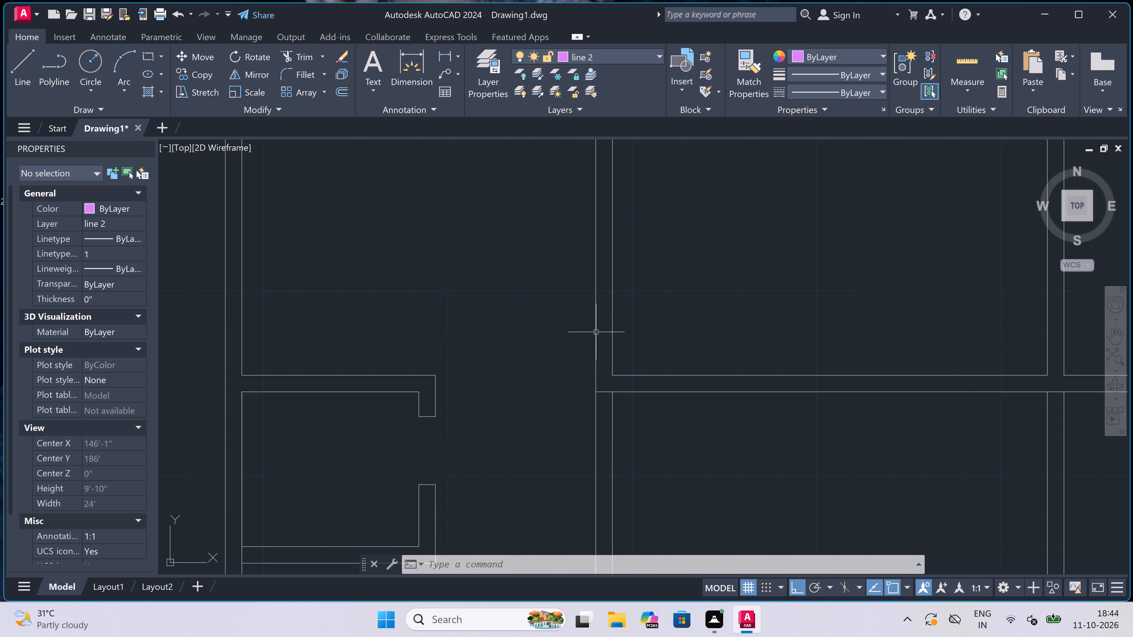
key("l")
key("space")
scroll(592, 367, "up", 2)
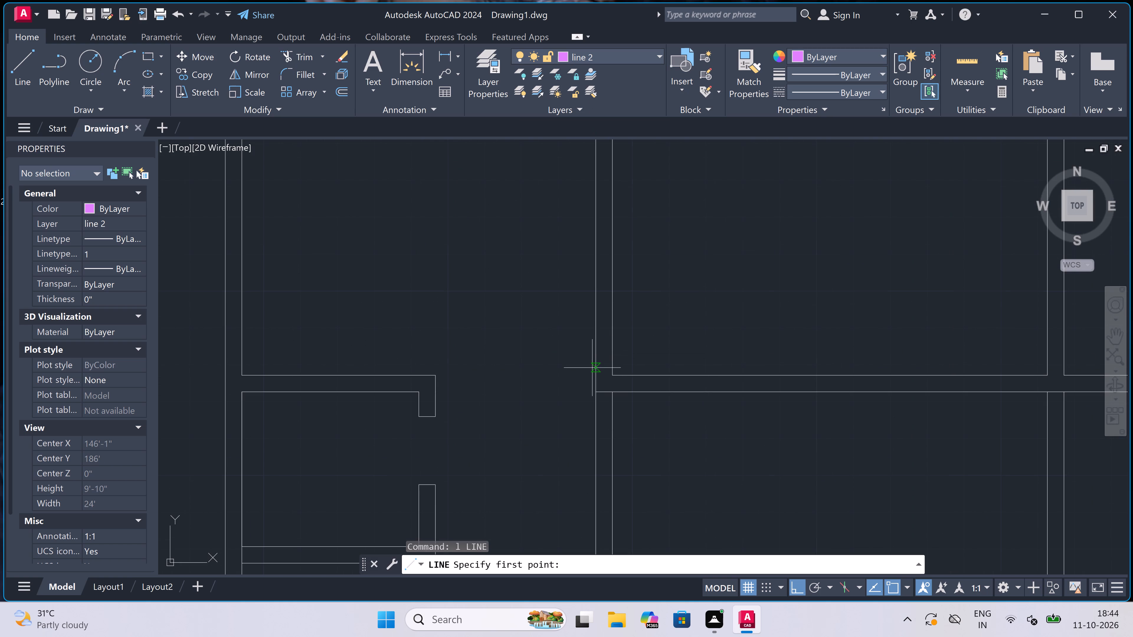
left_click(597, 365)
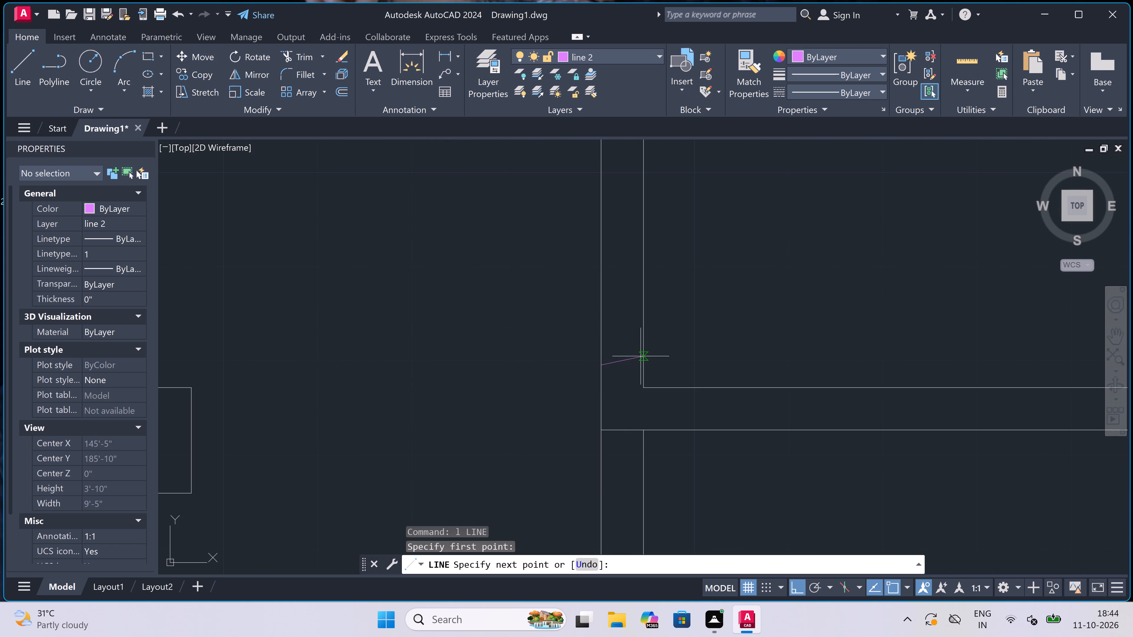
left_click(642, 362)
left_click(623, 361)
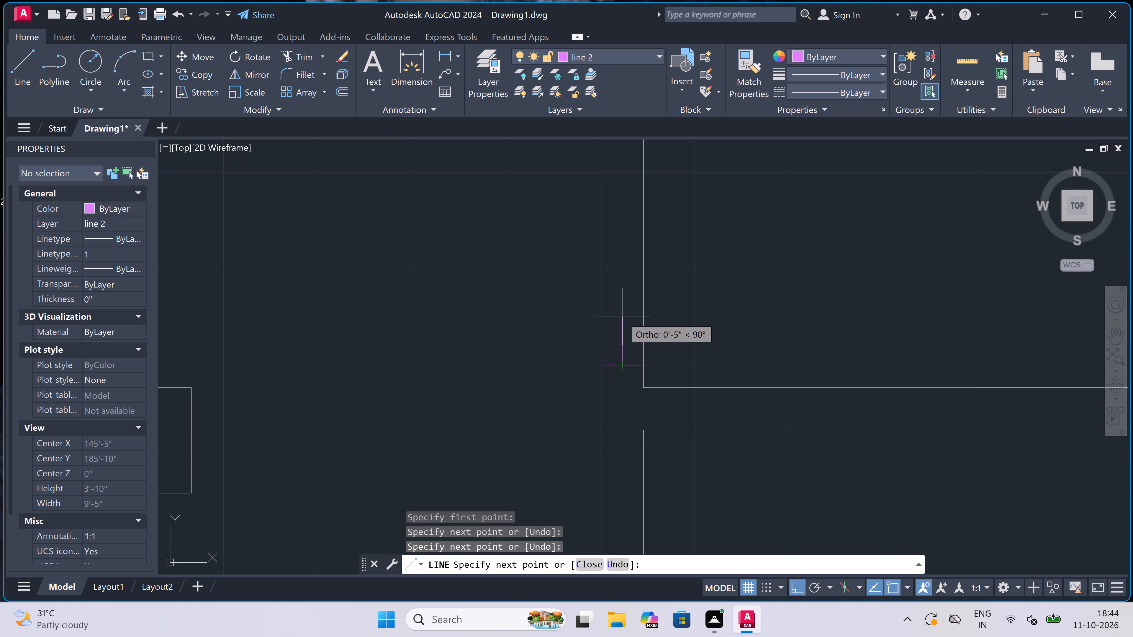
type("2\"")
key("space")
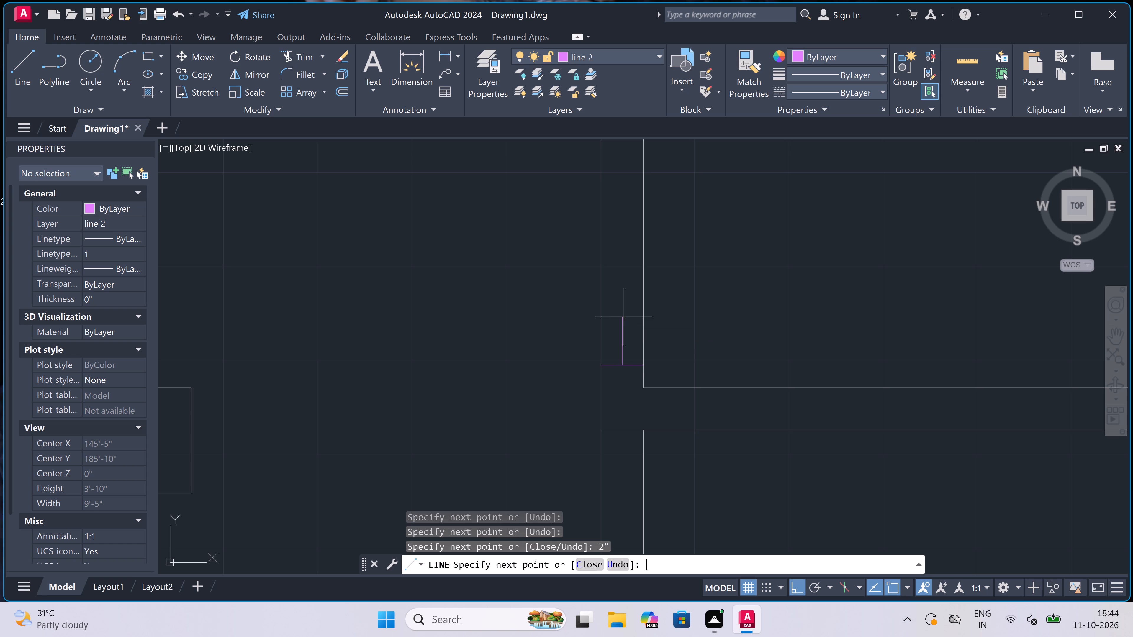
type("3'")
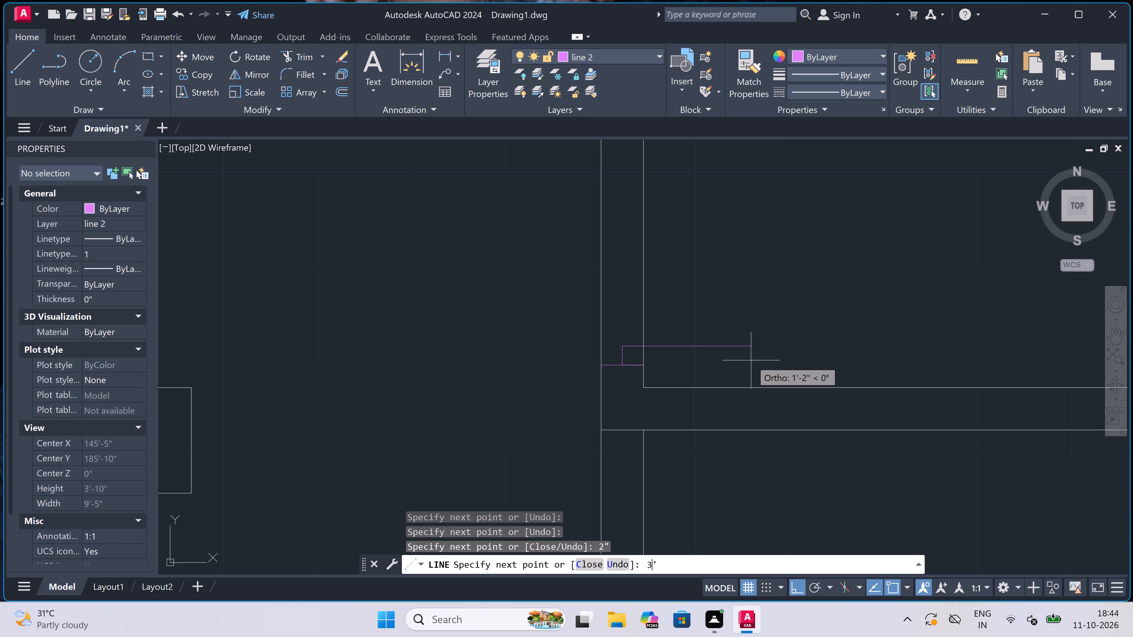
key("space")
key("Escape")
Draw a second line across the vertical wall higher up, with a 2" line down from its middle.
key("space")
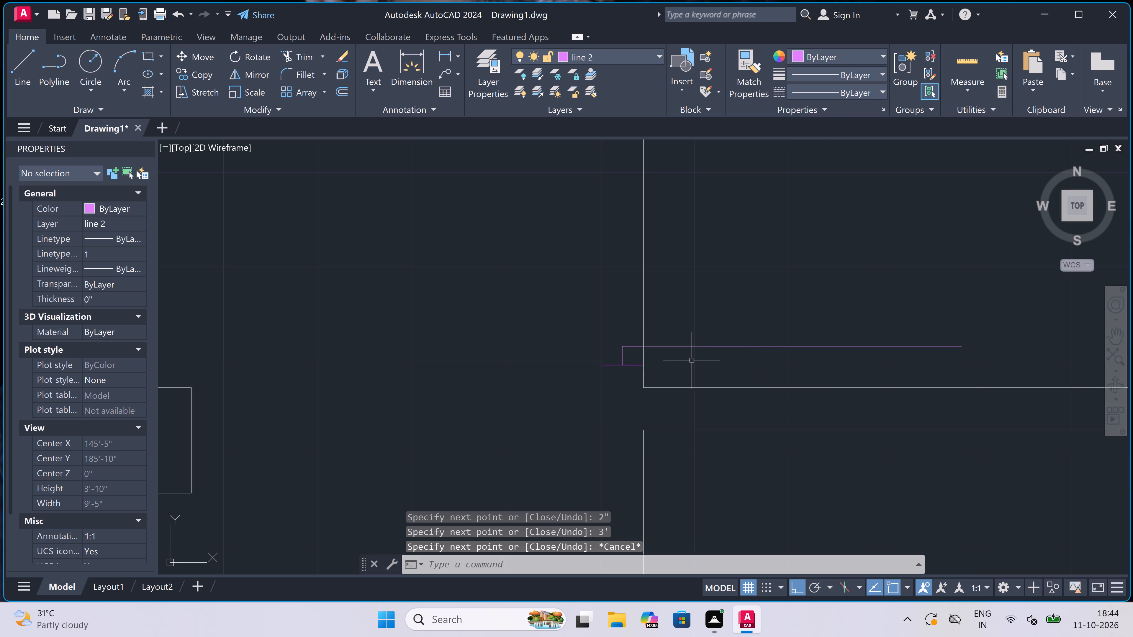
scroll(581, 372, "down", 4)
scroll(672, 322, "up", 1)
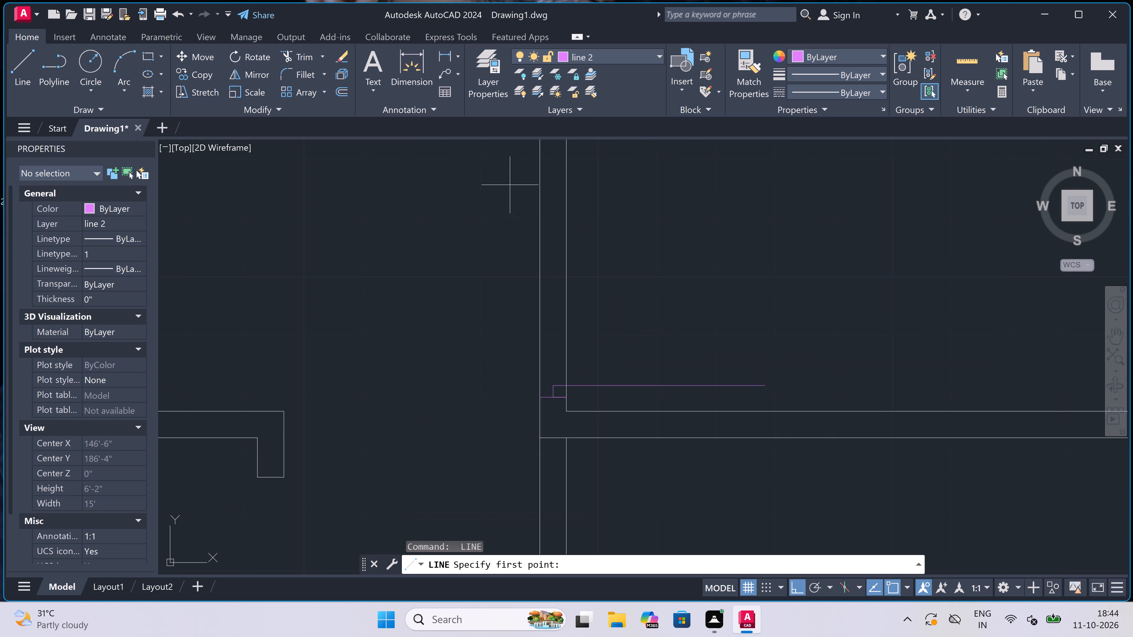
left_click(546, 207)
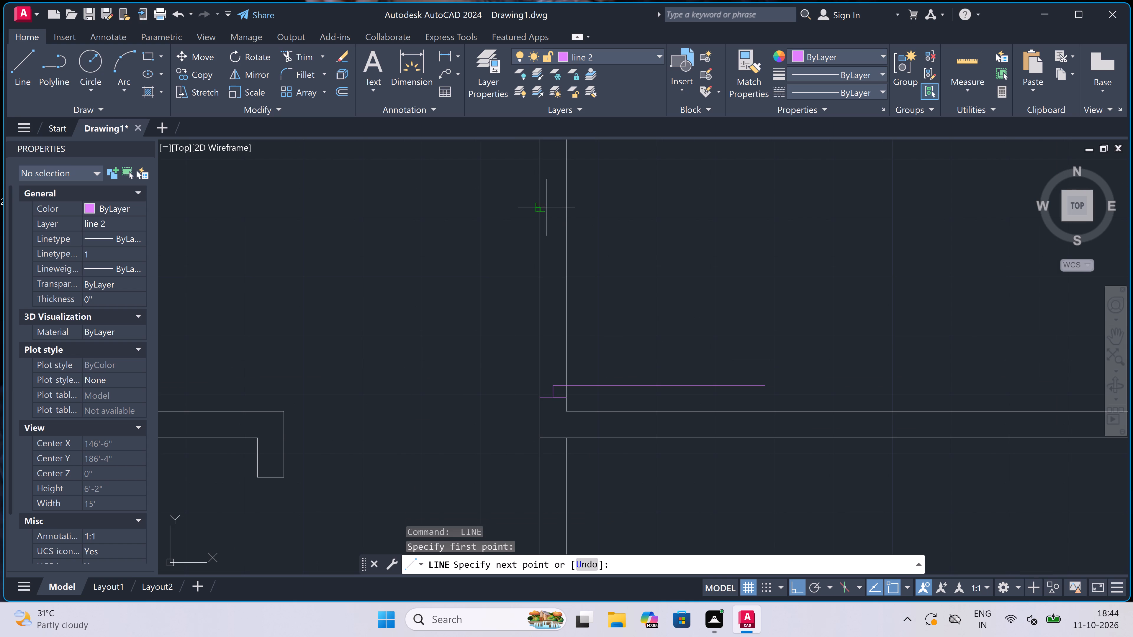
left_click(561, 205)
left_click(550, 210)
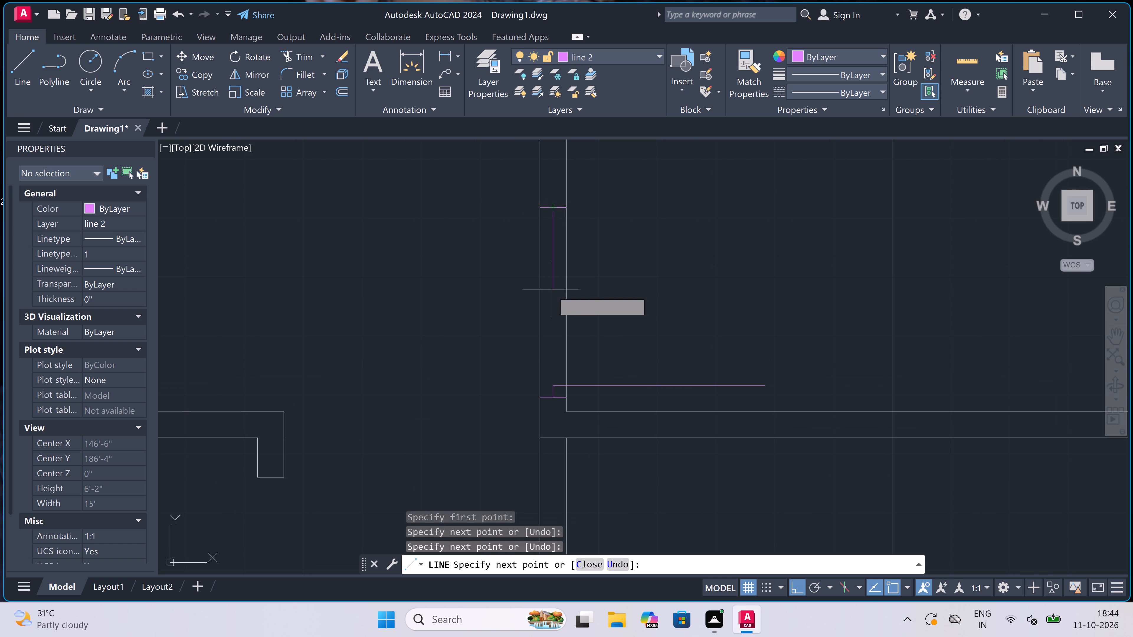
type("2\"")
key("space")
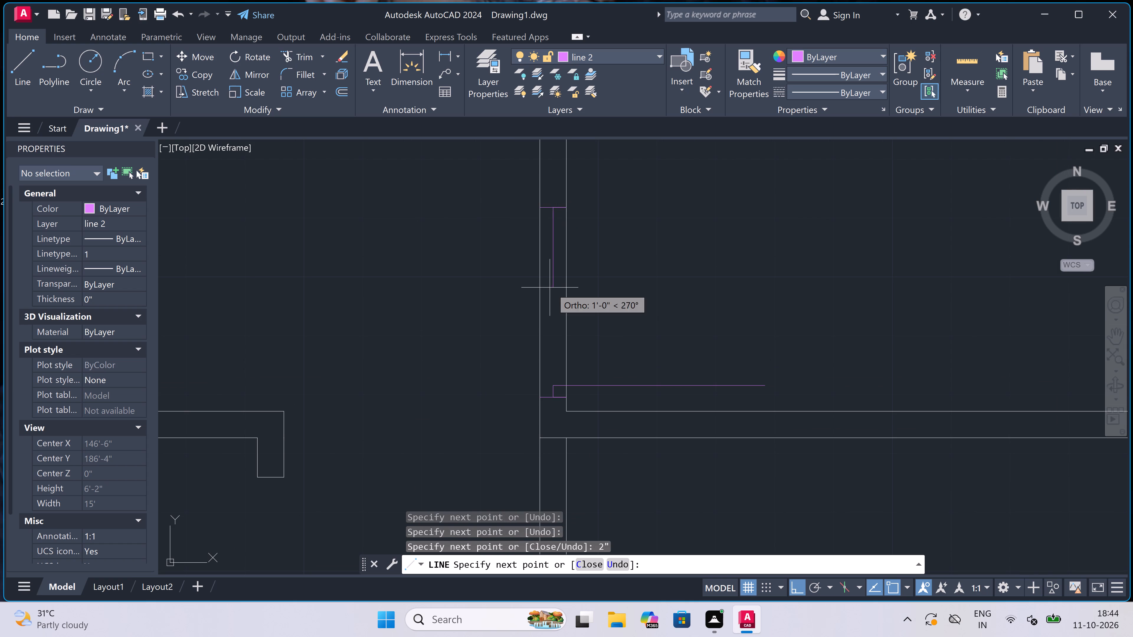
key("Escape")
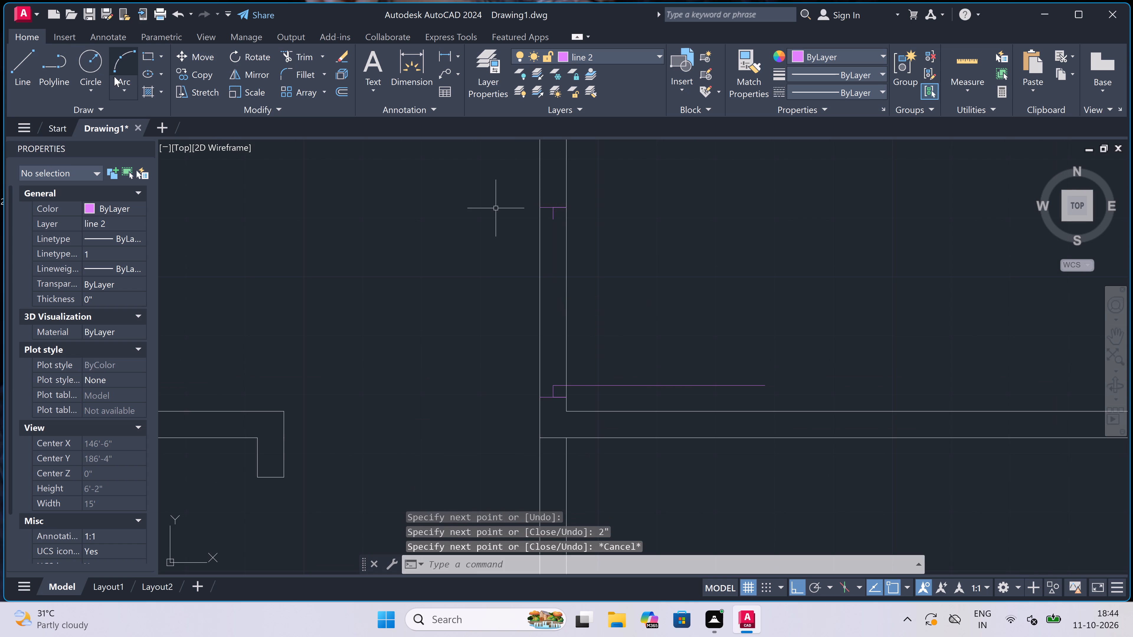
Draw the door swing with a Start, End, Direction arc from the leaf's free end to the upper 2" line's lower end.
left_click(124, 84)
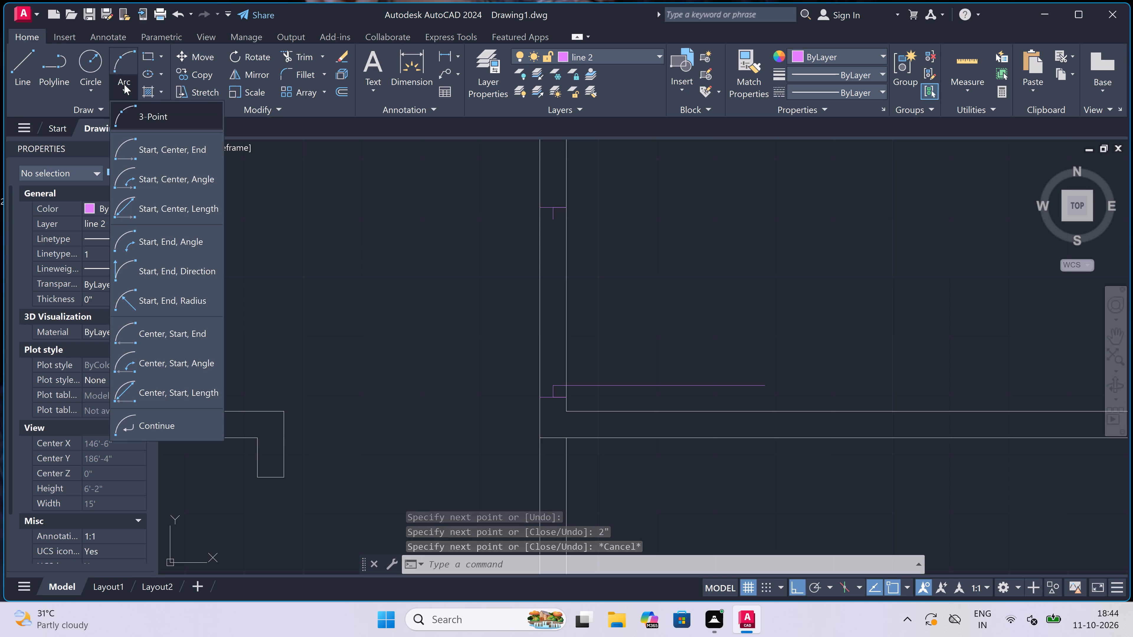
left_click(202, 266)
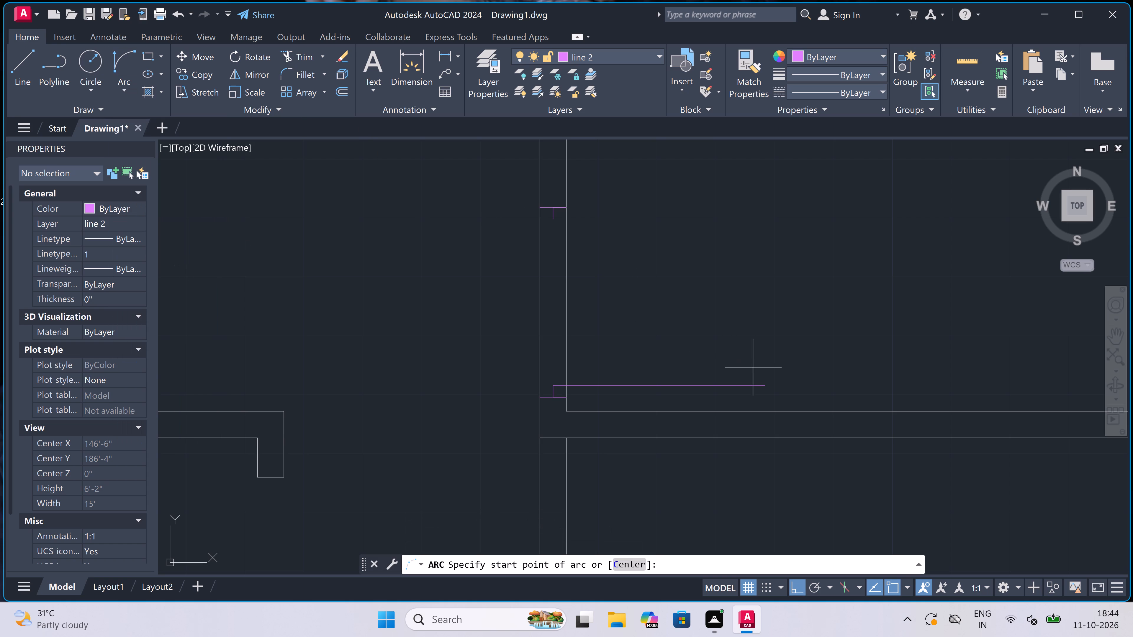
left_click(767, 386)
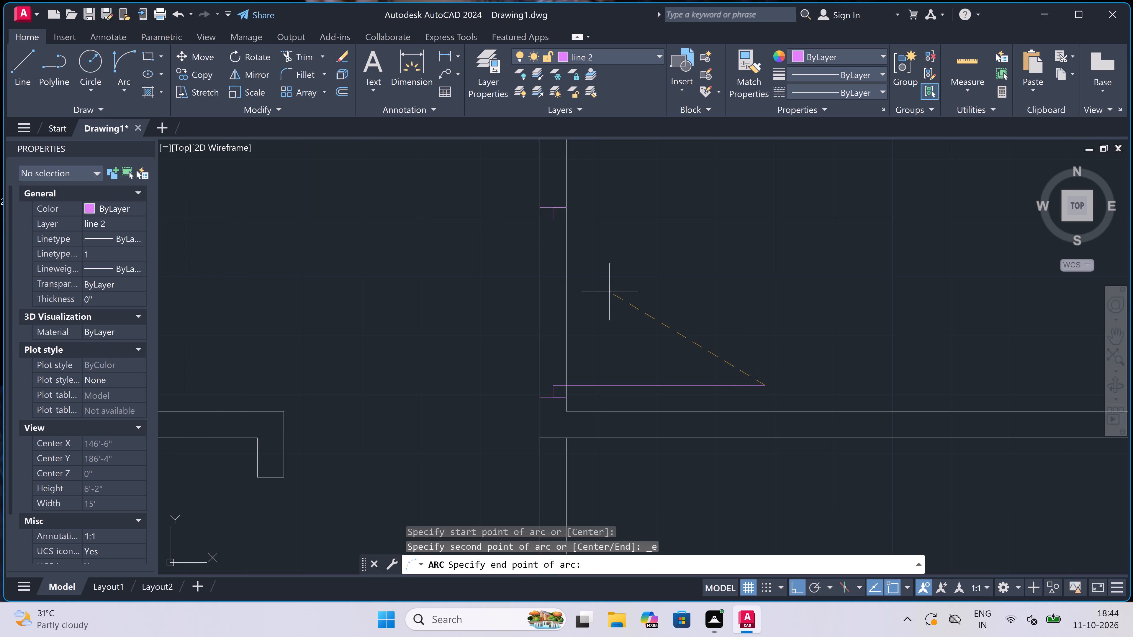
left_click(549, 220)
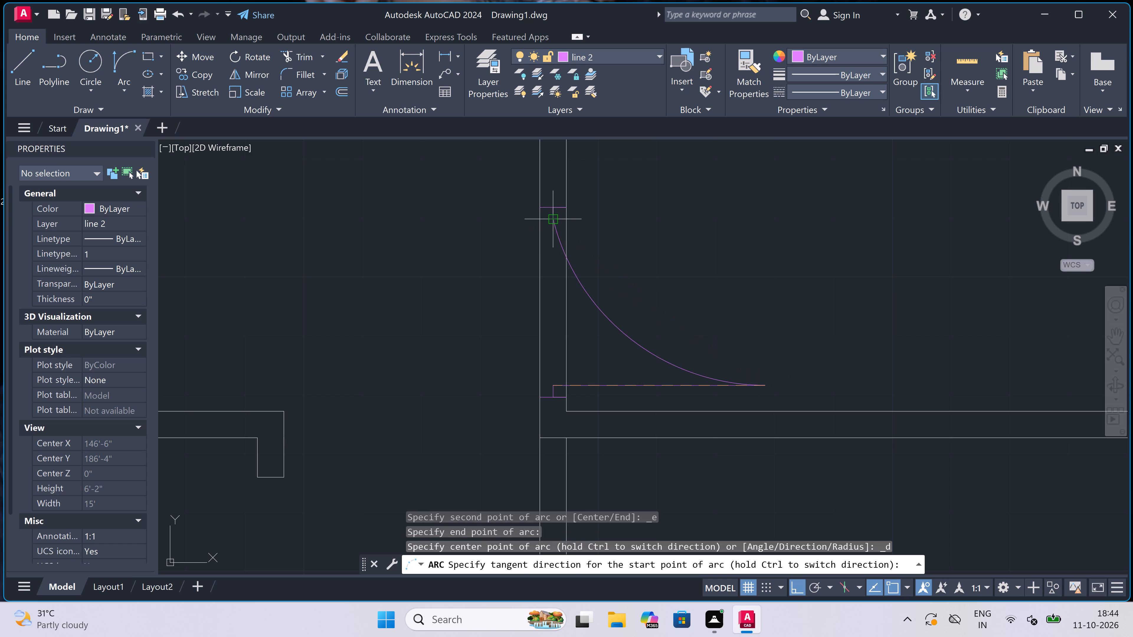
left_click(647, 200)
key("Escape")
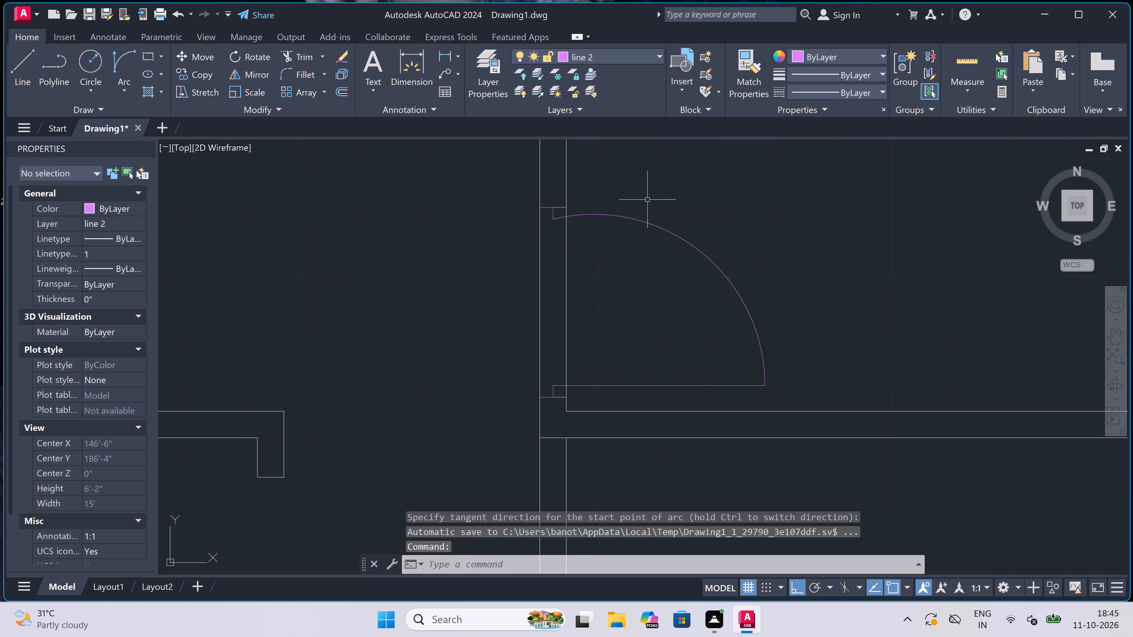
Trim both faces of the vertical wall between the two jamb lines to clear the doorway.
type("tr")
key("space")
left_click(622, 292)
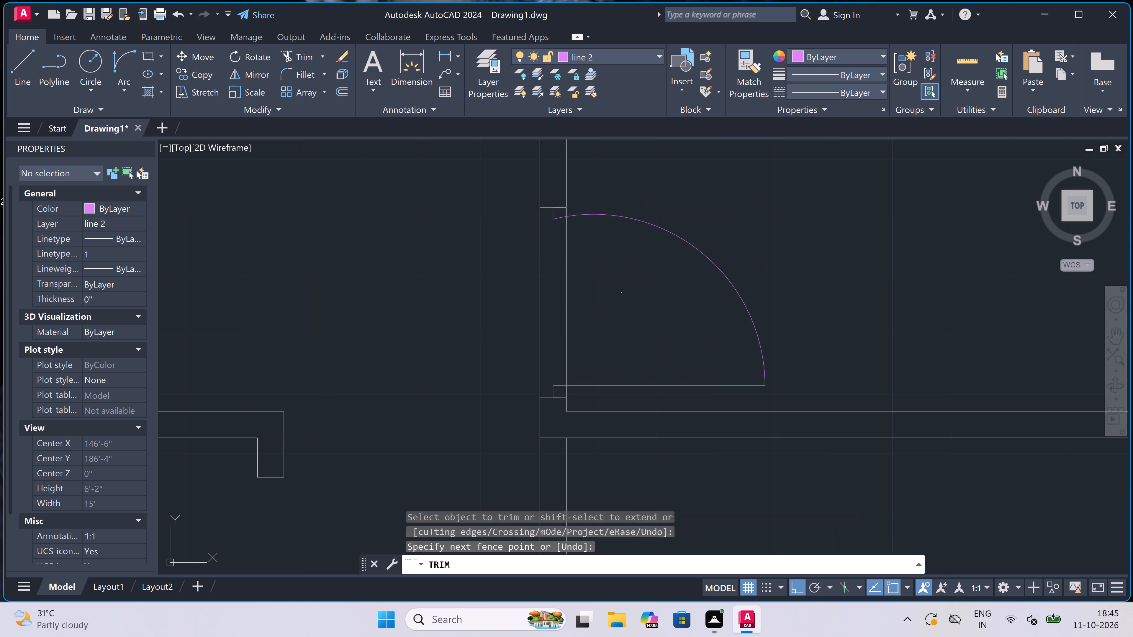
left_click(434, 339)
scroll(498, 301, "down", 4)
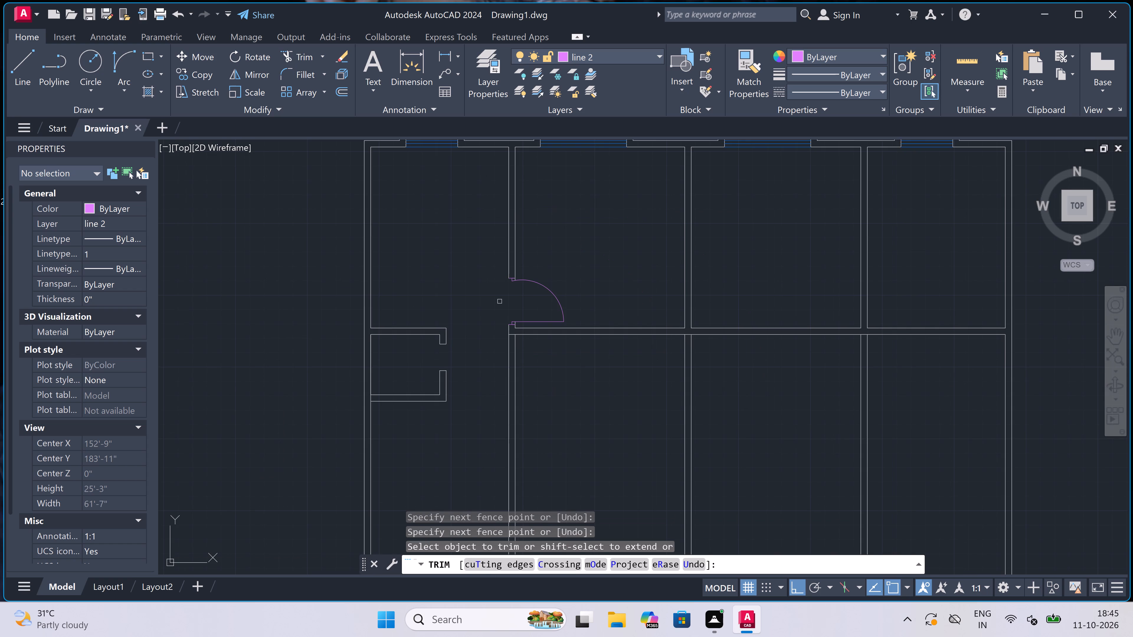
key("Escape")
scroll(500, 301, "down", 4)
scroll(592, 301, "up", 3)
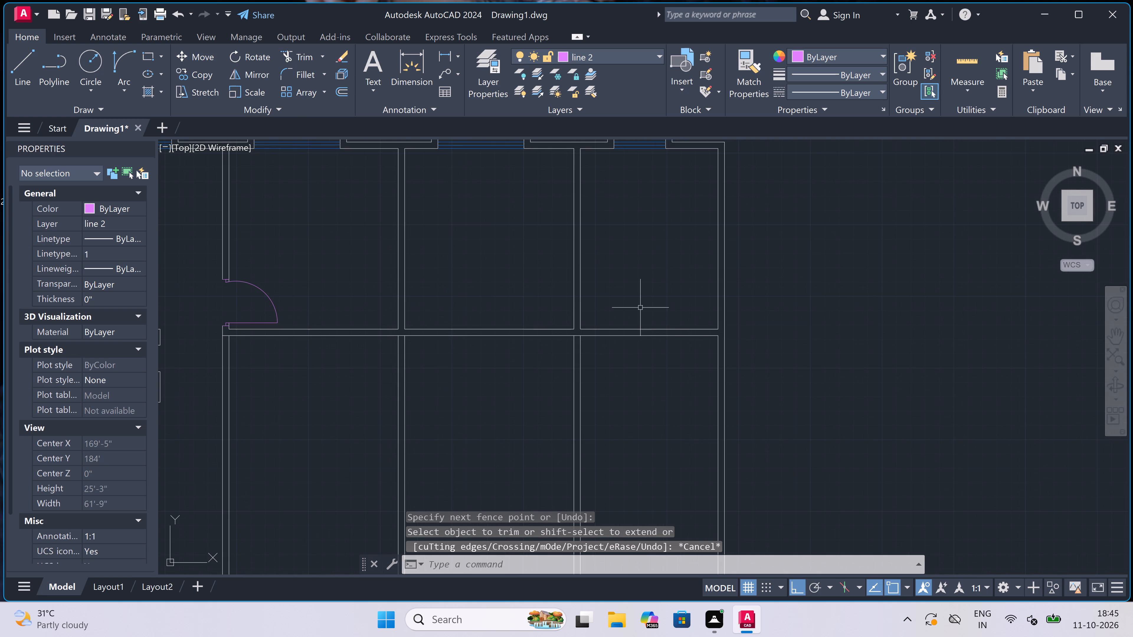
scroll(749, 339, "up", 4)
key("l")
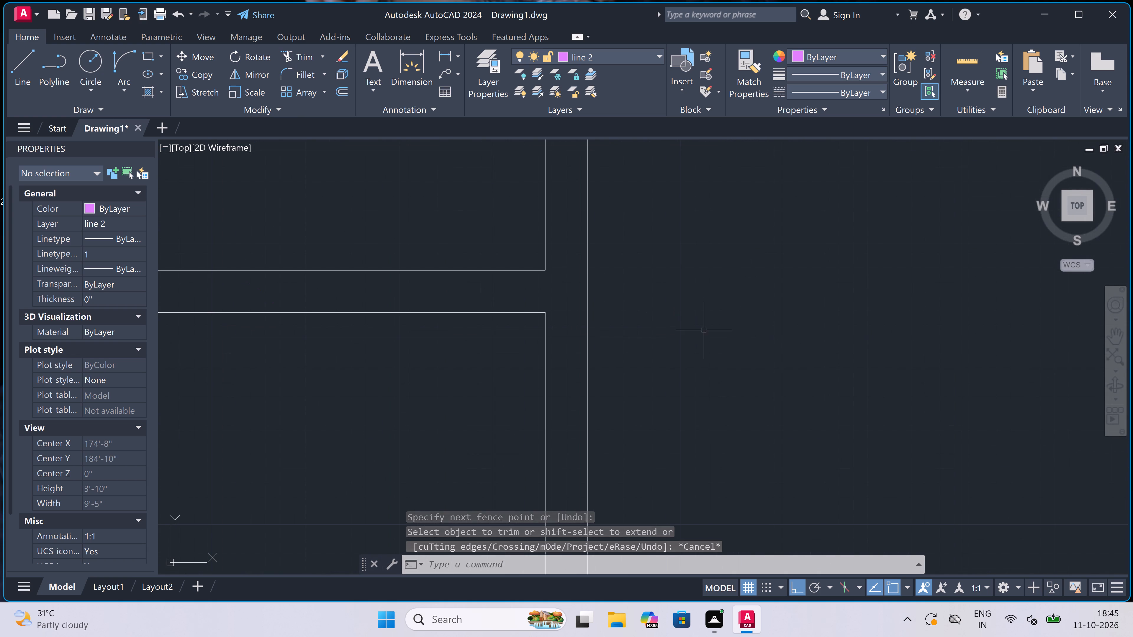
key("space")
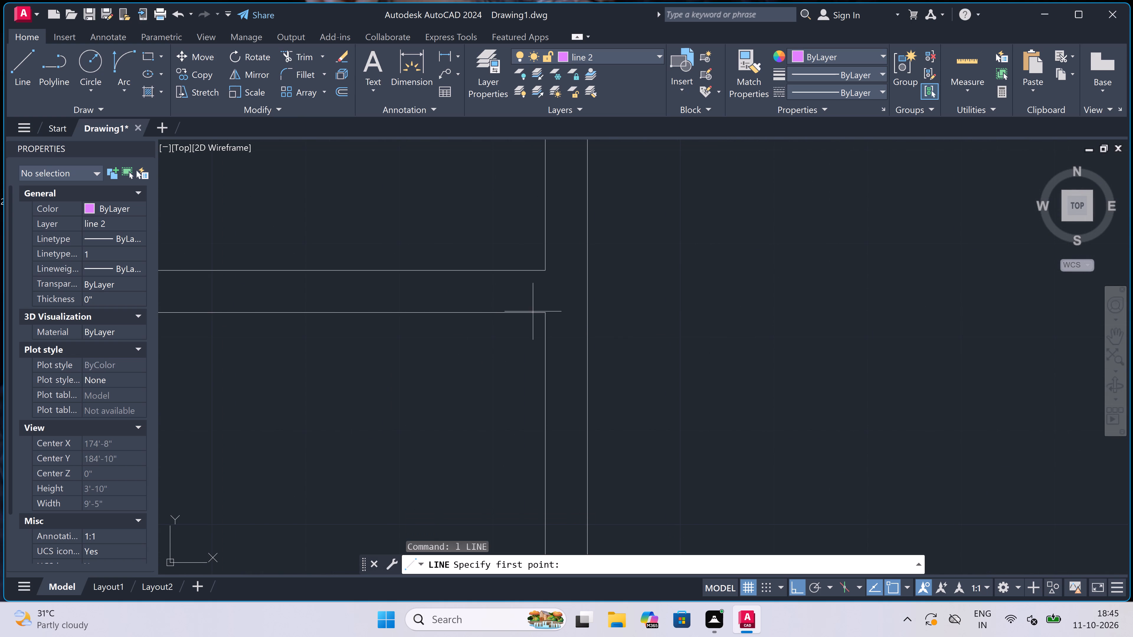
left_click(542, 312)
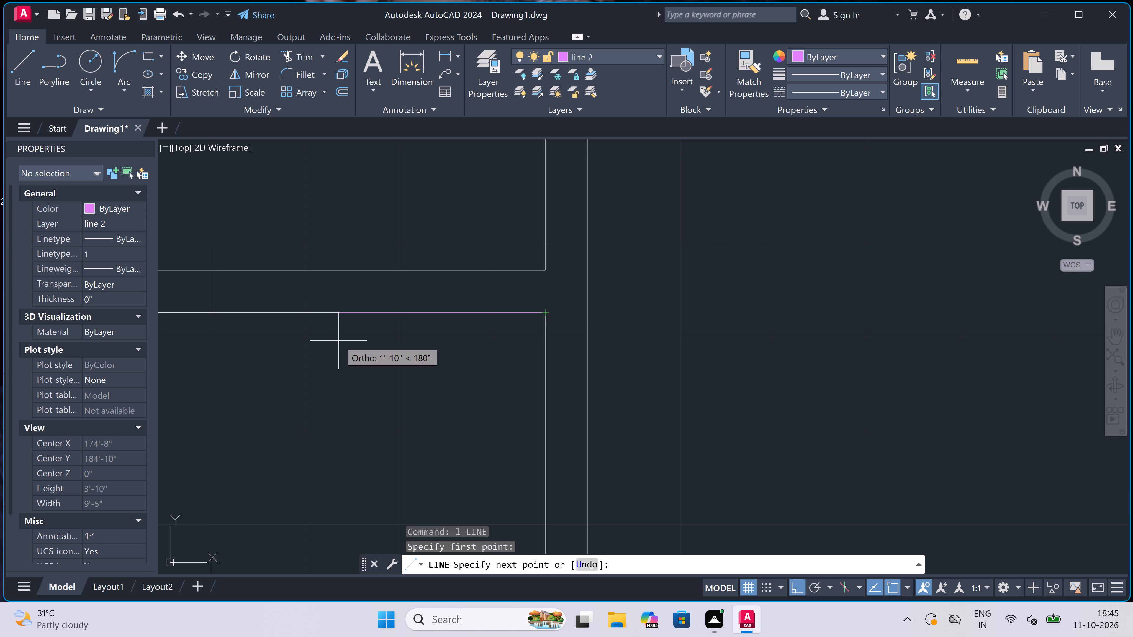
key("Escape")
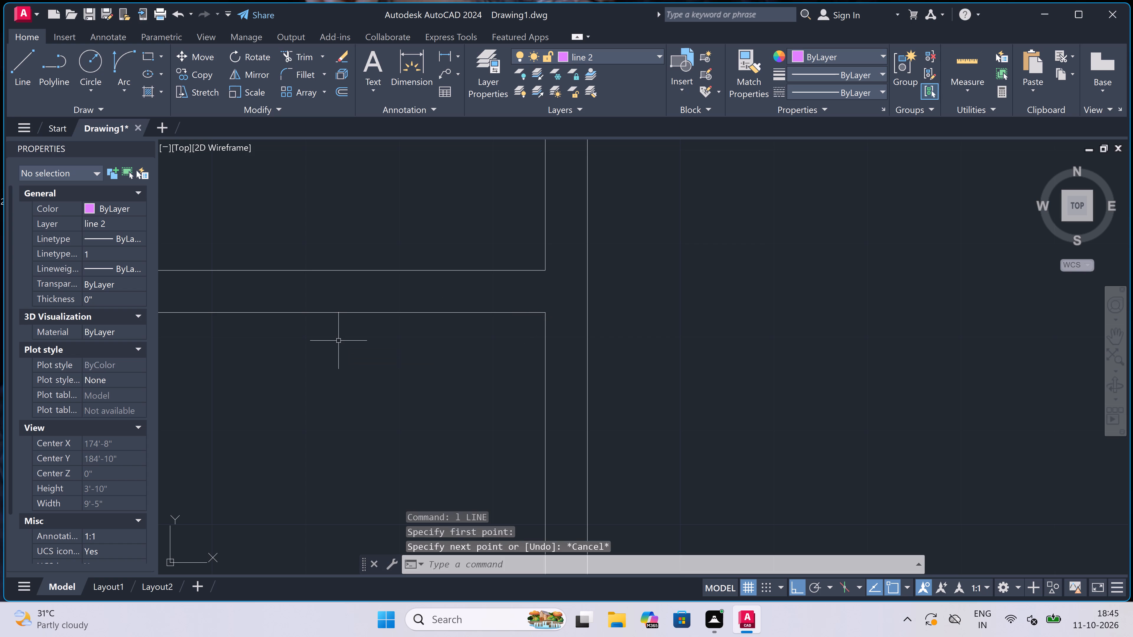
On layer 0, draw lines from the rightmost room's corner below the horizontal wall: 4' left, 3'6" down, and across to the outer wall.
left_click(592, 55)
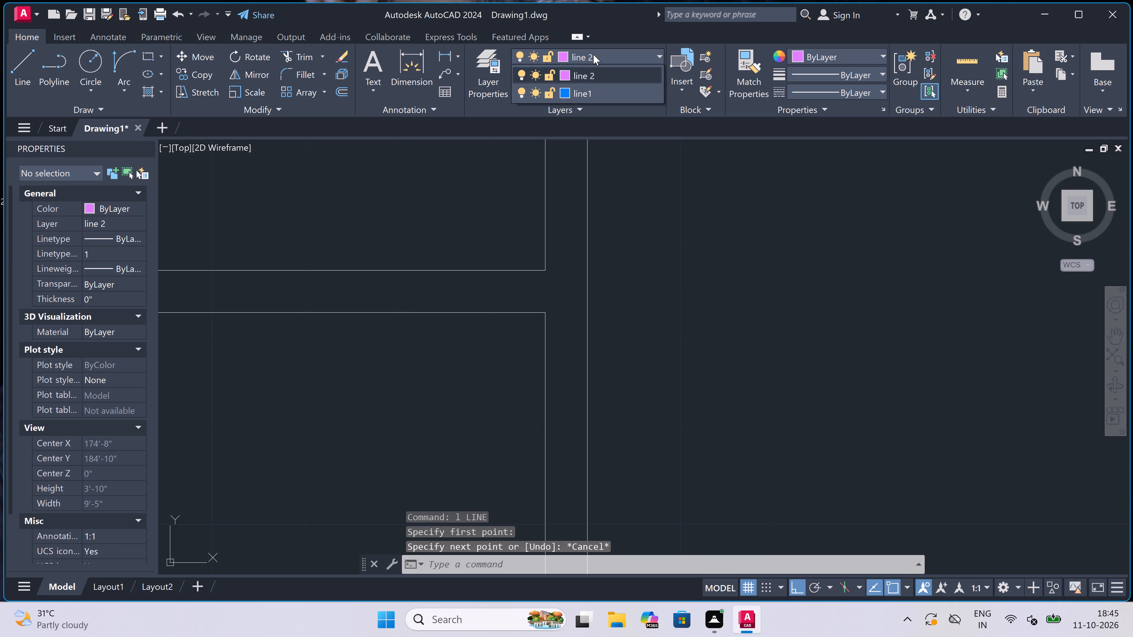
left_click(593, 70)
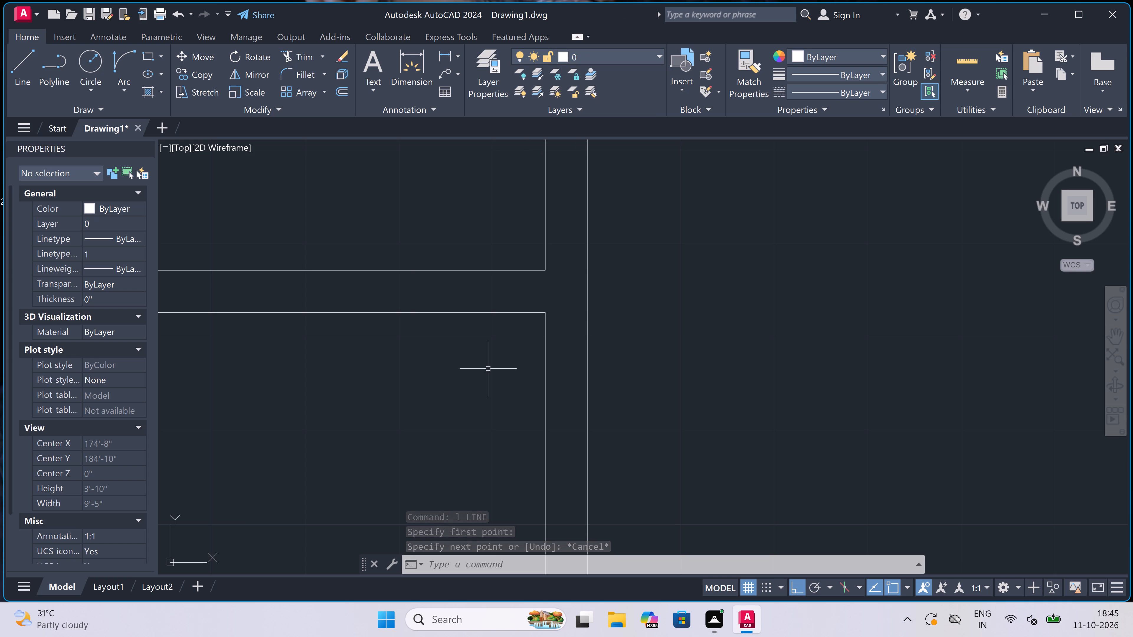
type("l")
key("space")
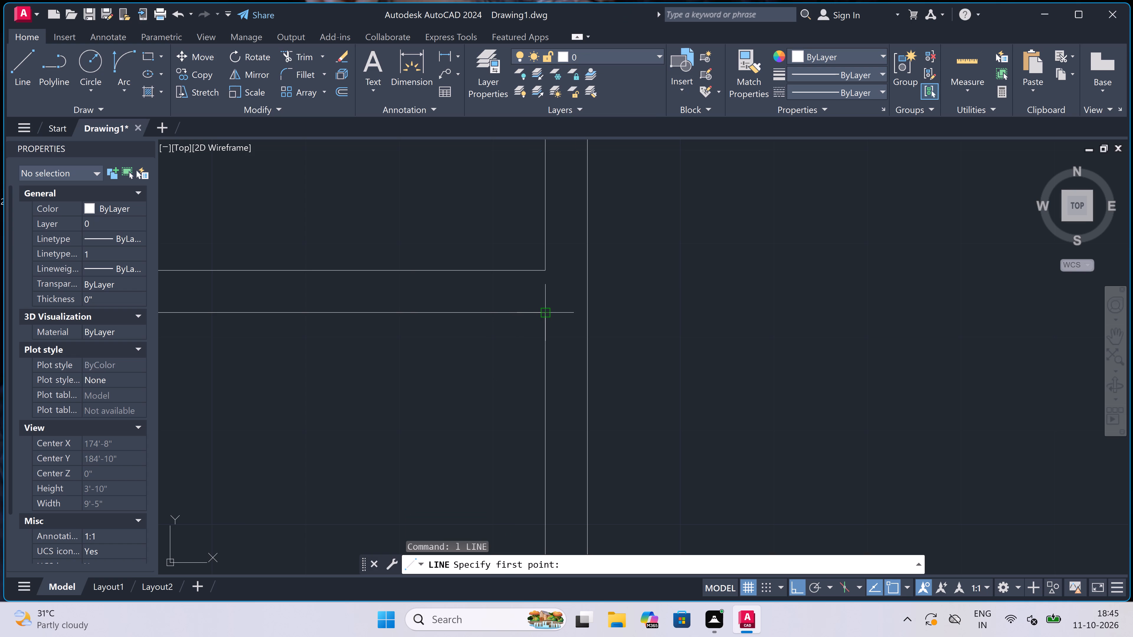
left_click(544, 312)
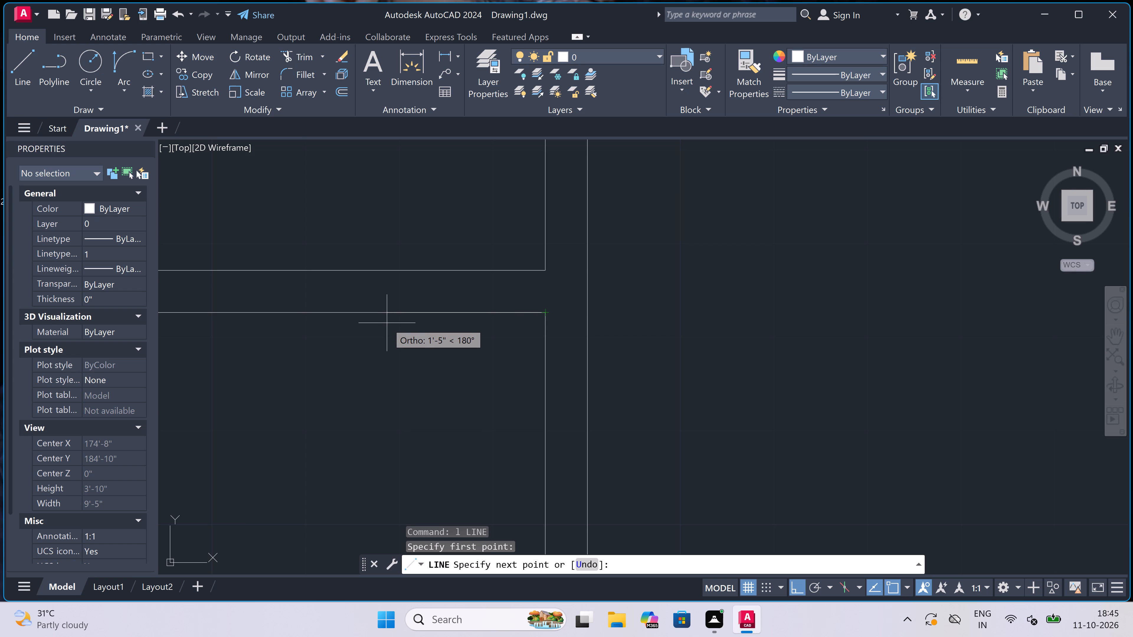
type("4'")
key("space")
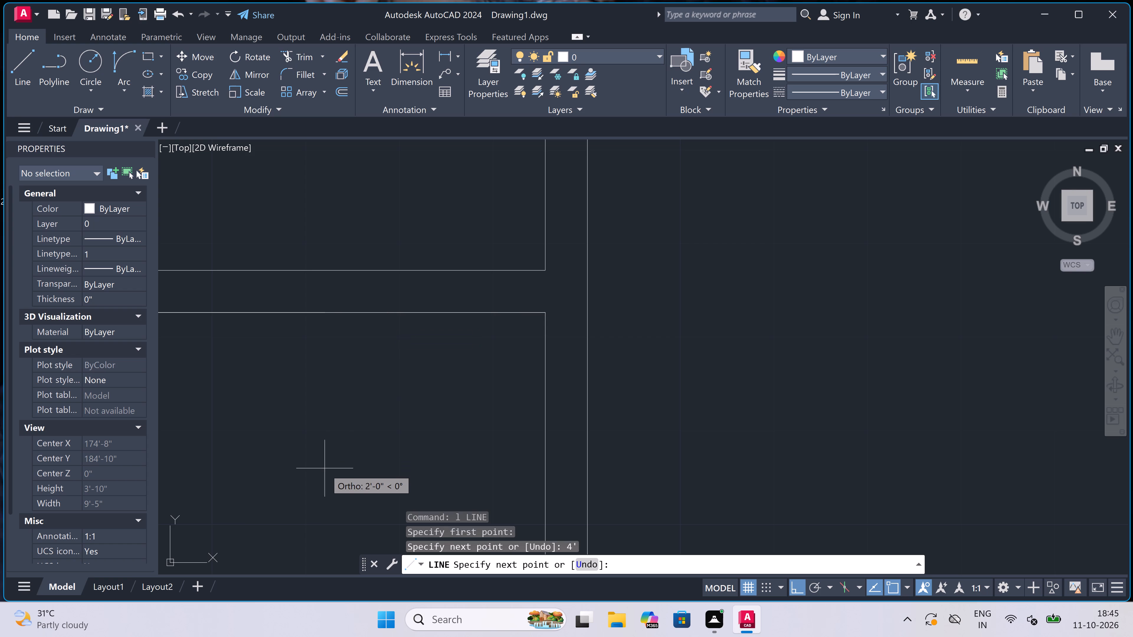
scroll(484, 341, "down", 3)
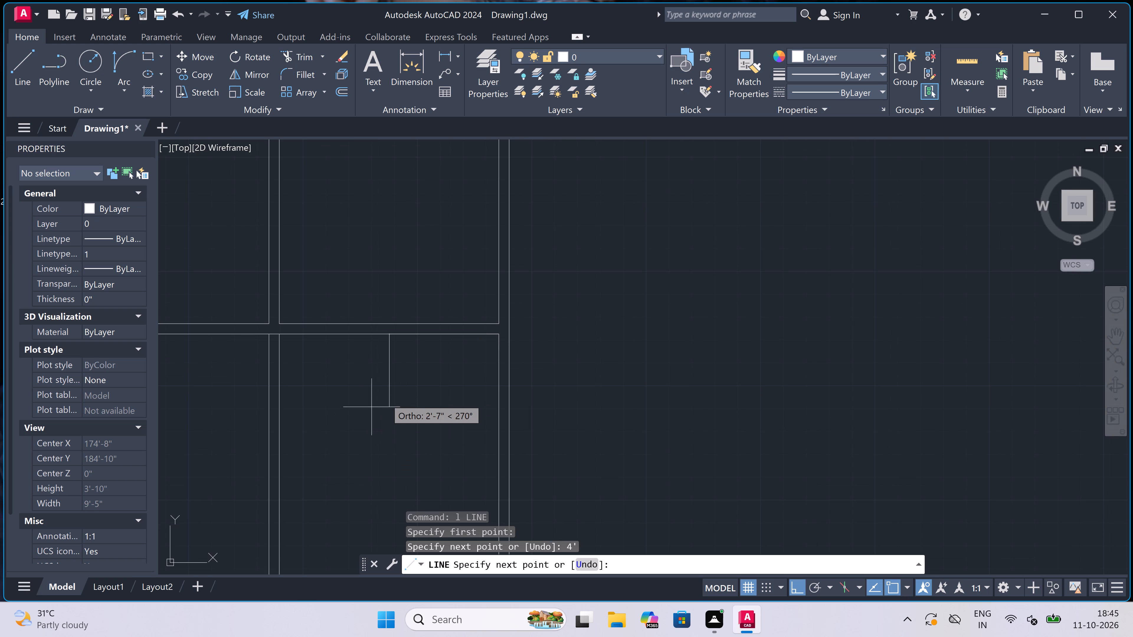
scroll(385, 398, "down", 4)
scroll(385, 398, "up", 4)
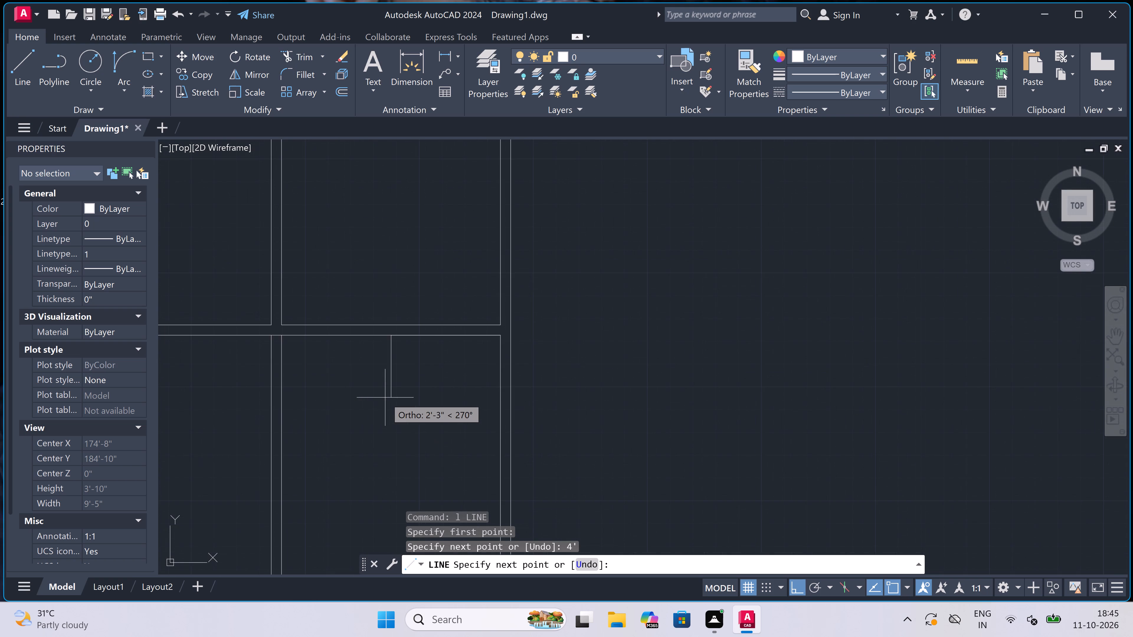
scroll(385, 398, "up", 2)
key("3")
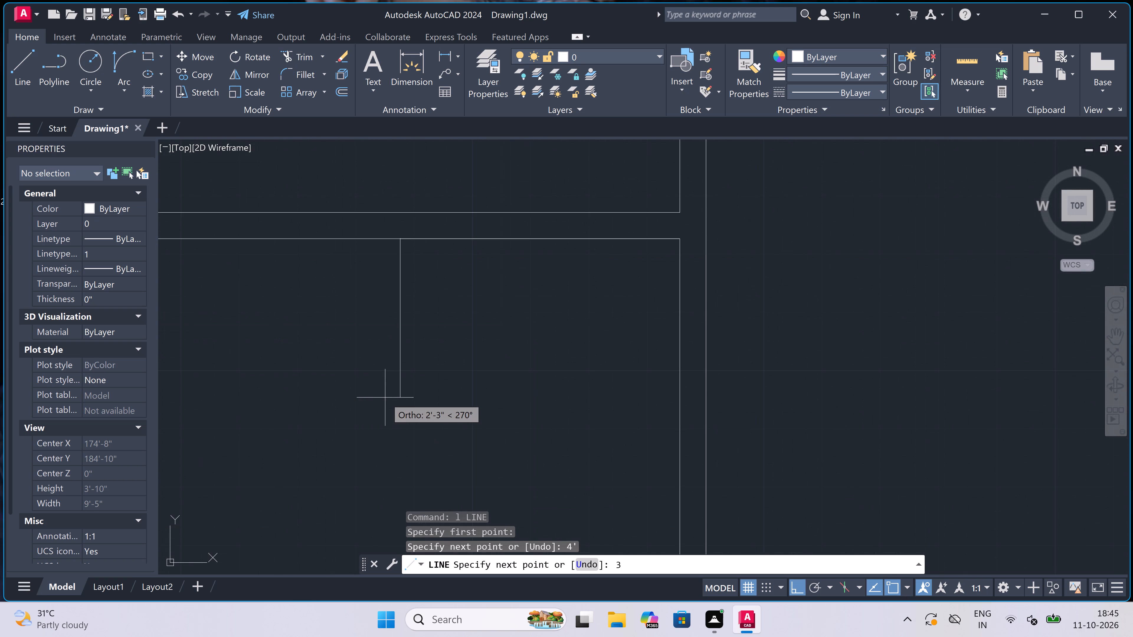
key("period")
key("BackSpace")
type("'6")
type("\"")
key("space")
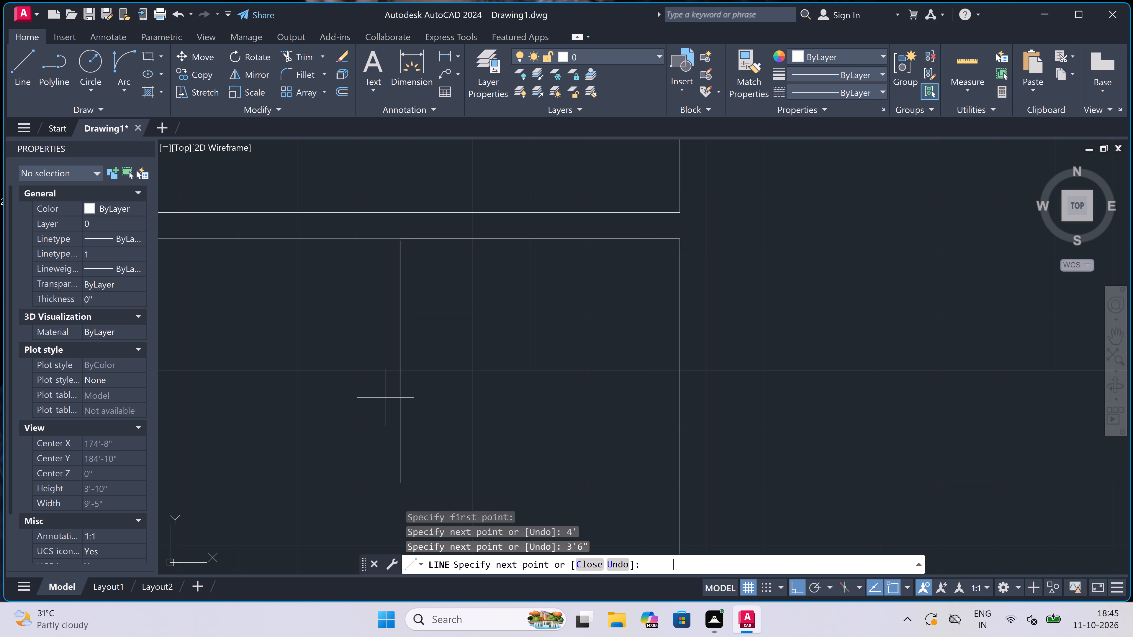
scroll(386, 396, "down", 2)
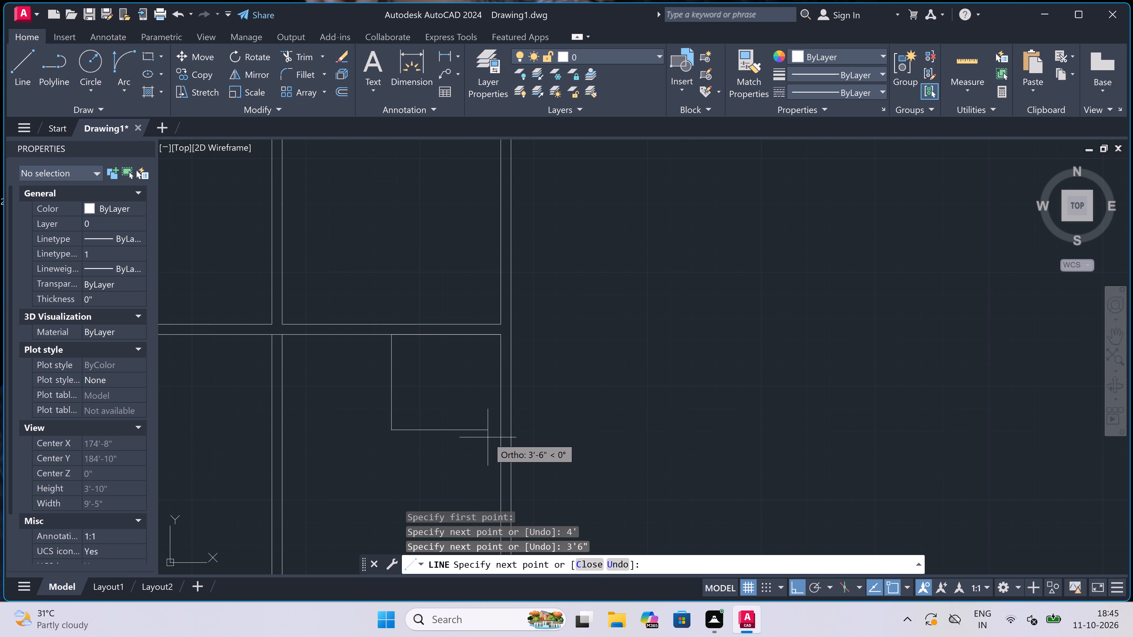
left_click(505, 434)
Continue the enclosure's outer face 4.5" down, left to align with the inner corner, 4.5" further left, and up to the horizontal wall.
scroll(503, 442, "up", 2)
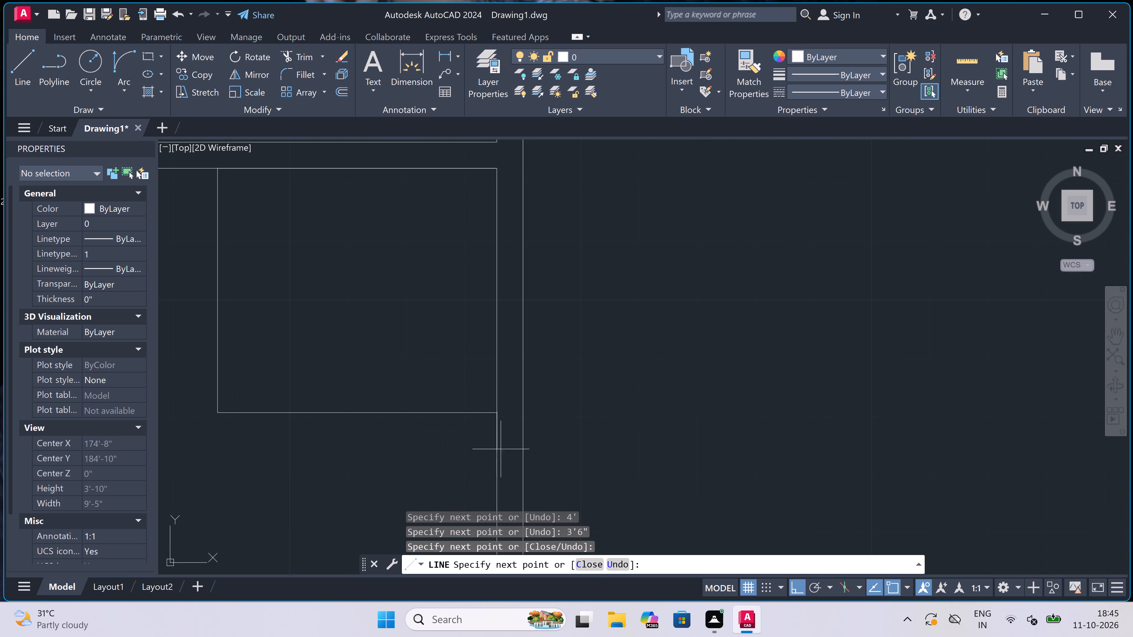
type("4.5")
type("\"")
key("space")
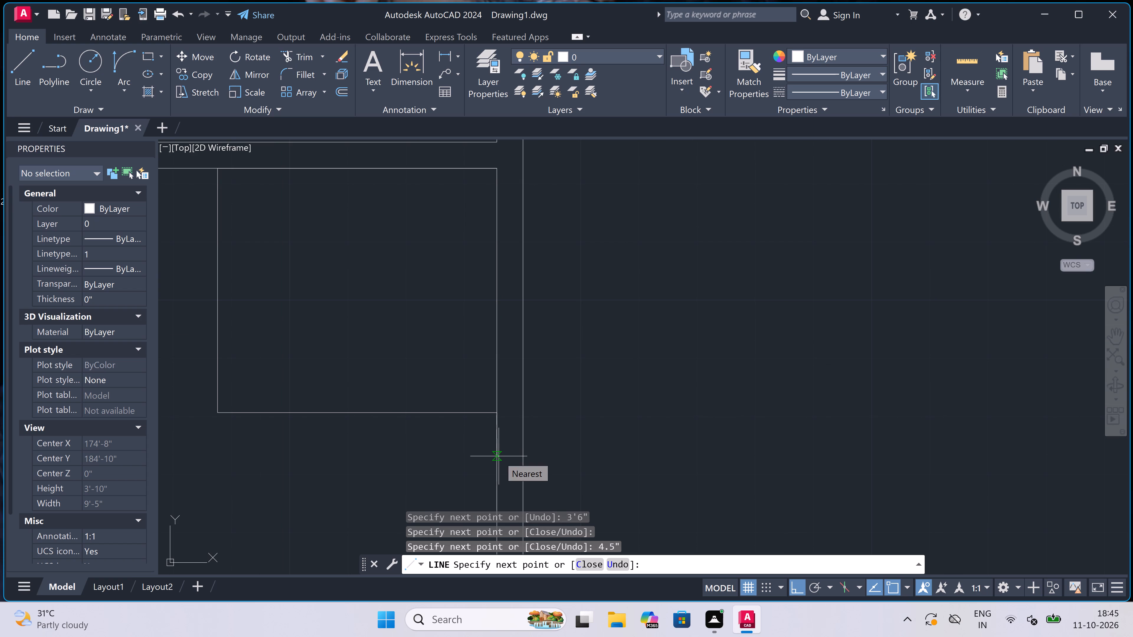
scroll(498, 449, "down", 1)
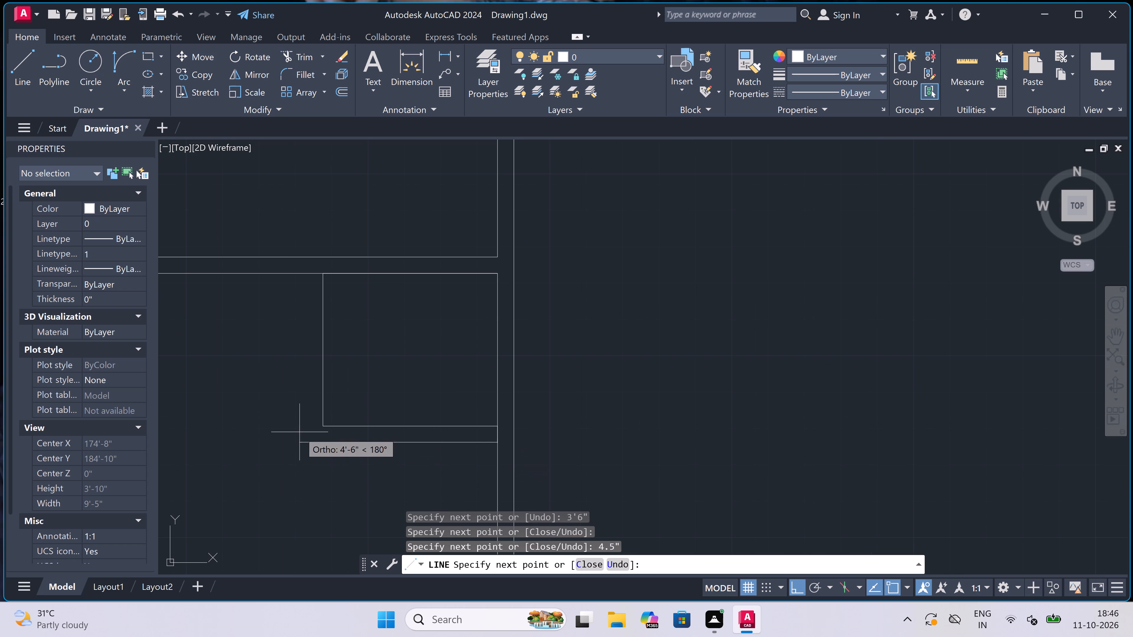
scroll(318, 452, "up", 3)
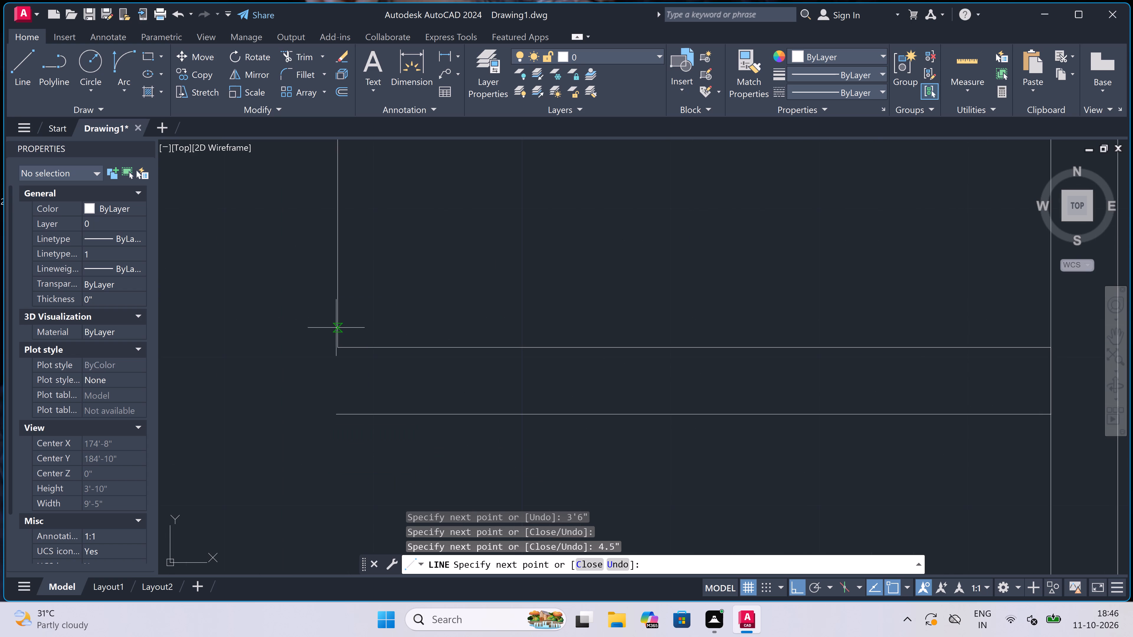
left_click(339, 416)
scroll(227, 424, "down", 2)
scroll(194, 415, "up", 3)
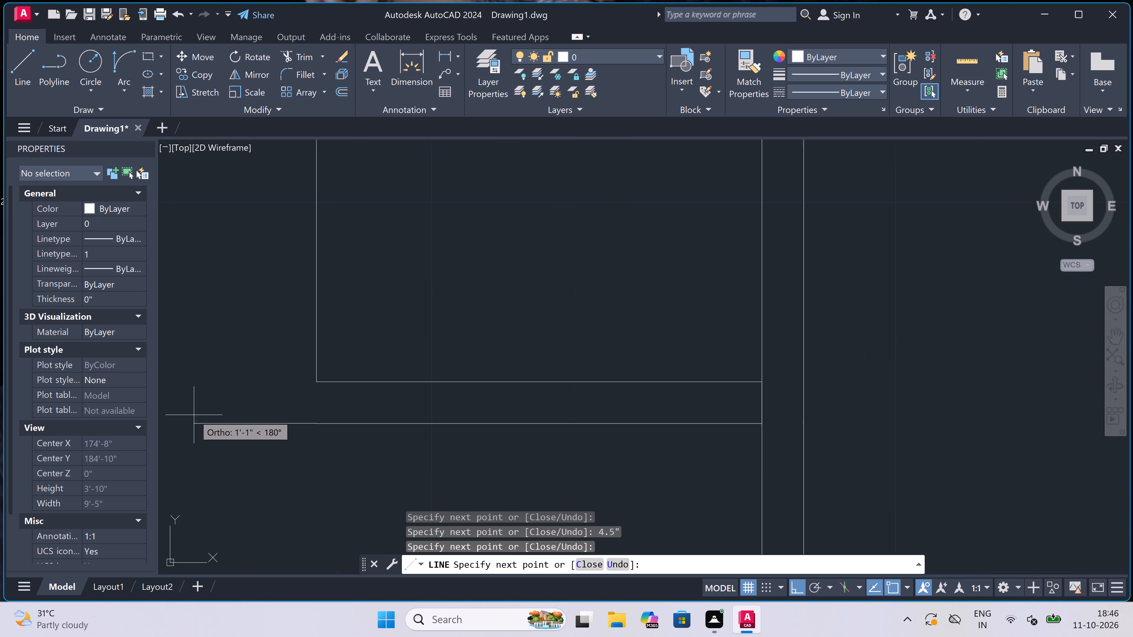
type("4.5\"")
key("space")
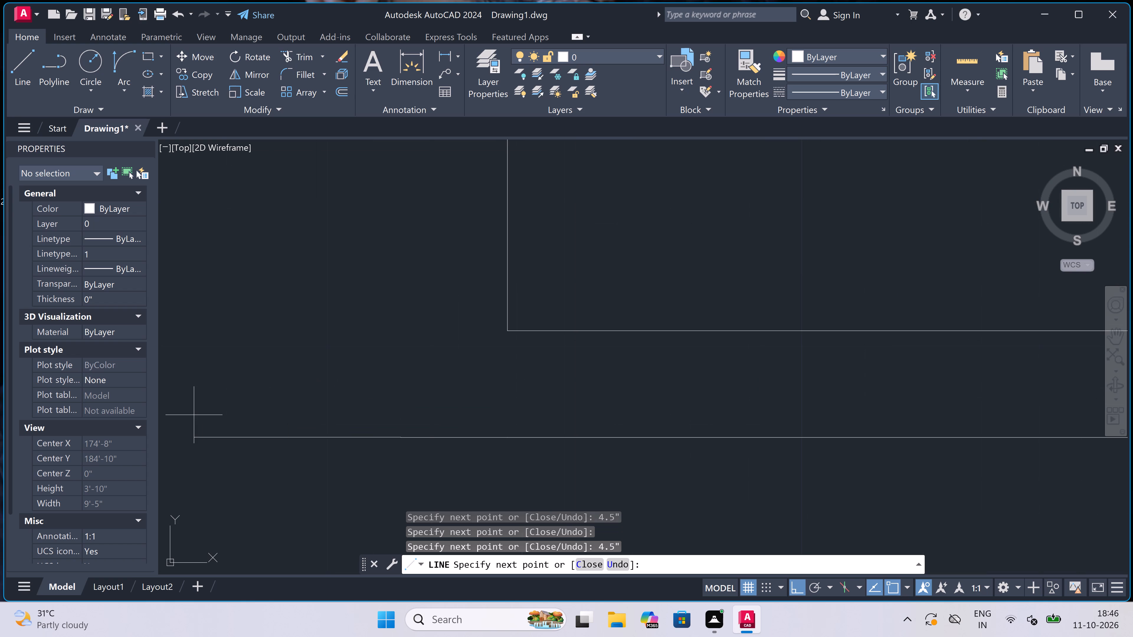
scroll(348, 407, "down", 3)
scroll(364, 265, "down", 2)
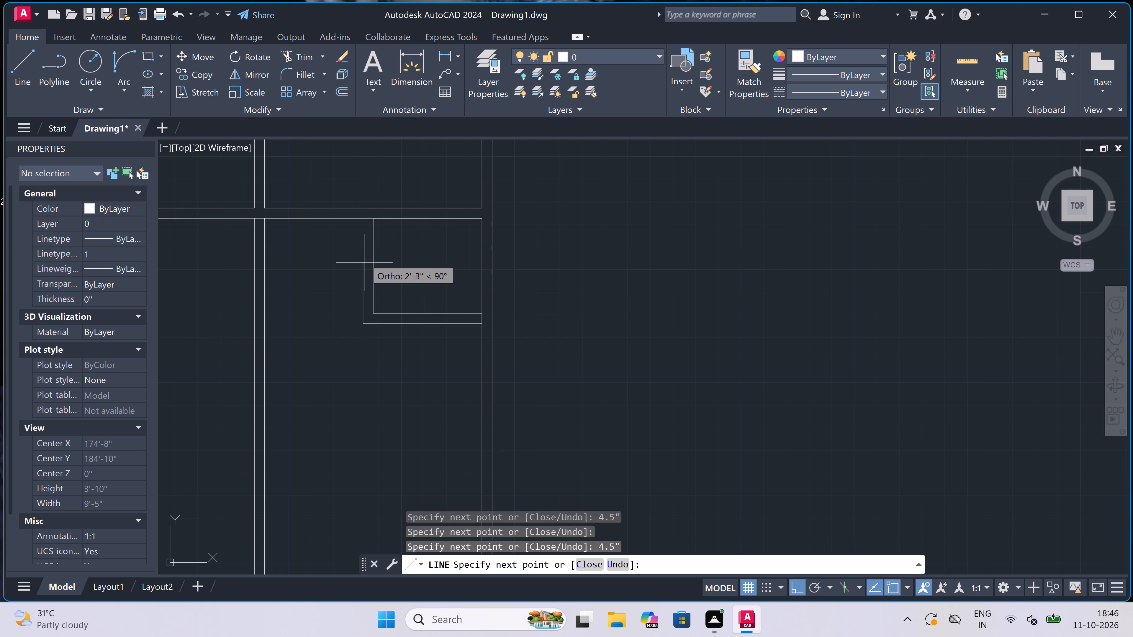
scroll(357, 208, "up", 2)
left_click(373, 236)
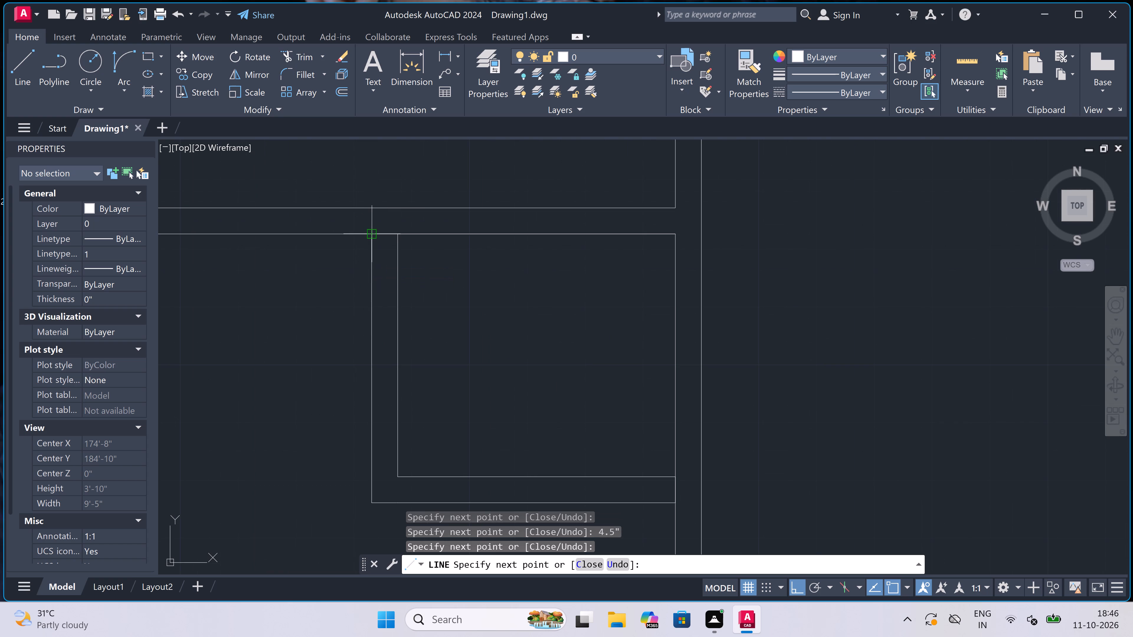
key("Escape")
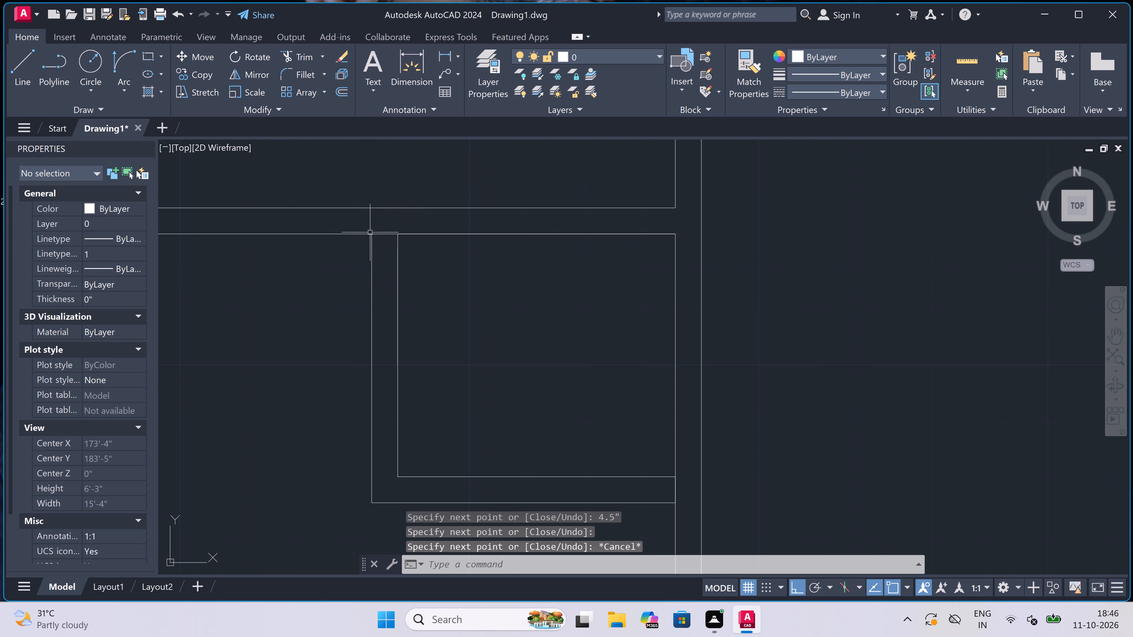
Delete the 4' line lying over the horizontal wall's lower face at the top of the new enclosure.
left_click(543, 233)
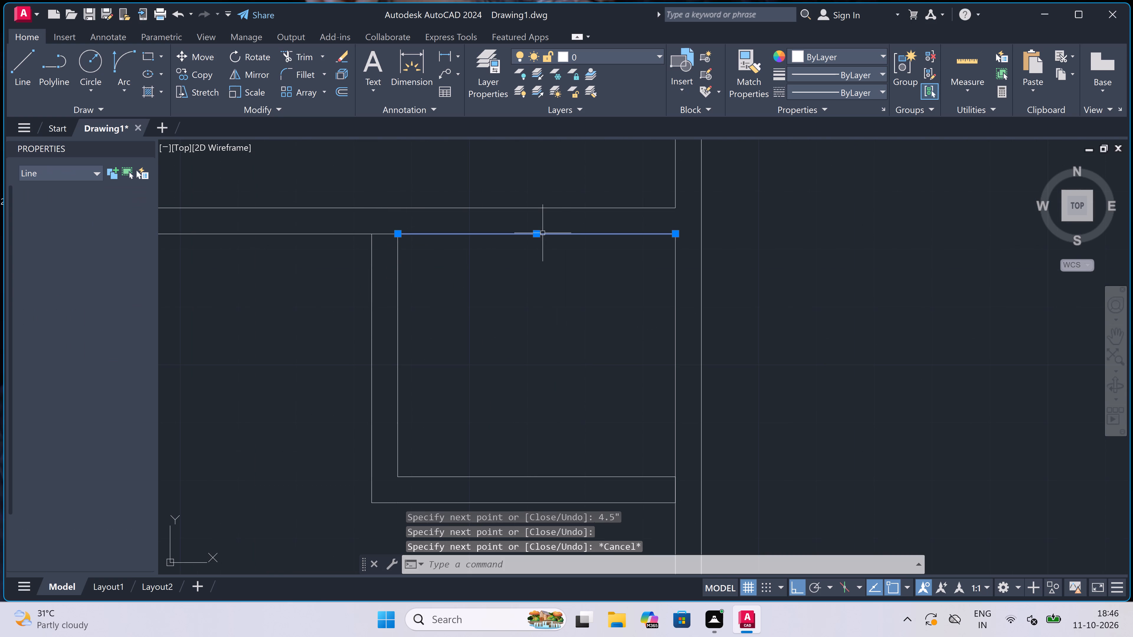
key("Delete")
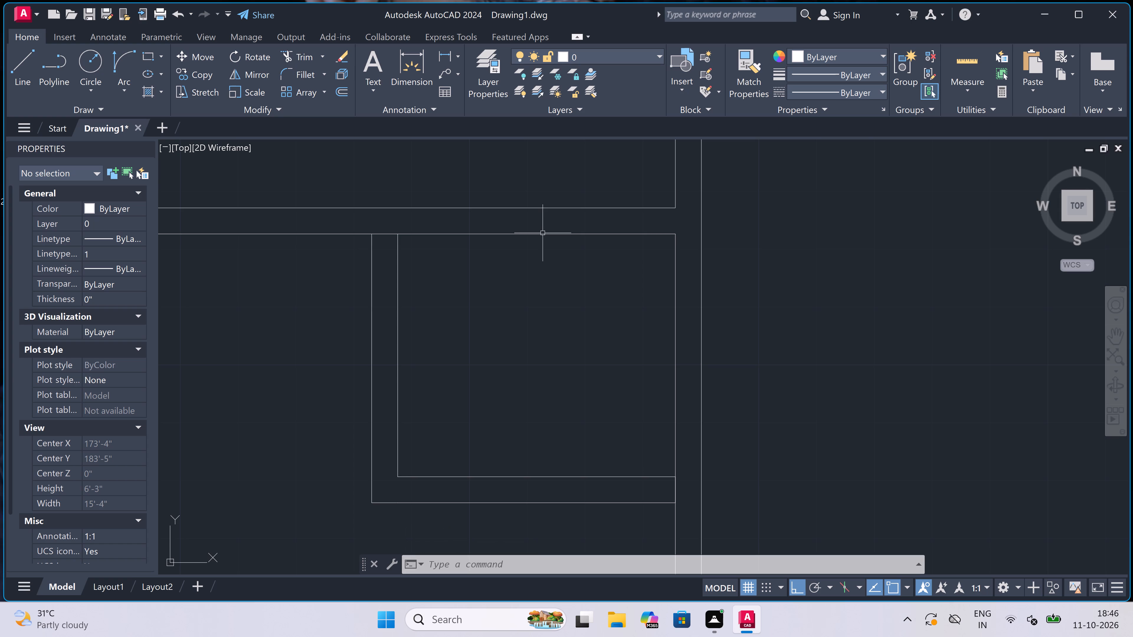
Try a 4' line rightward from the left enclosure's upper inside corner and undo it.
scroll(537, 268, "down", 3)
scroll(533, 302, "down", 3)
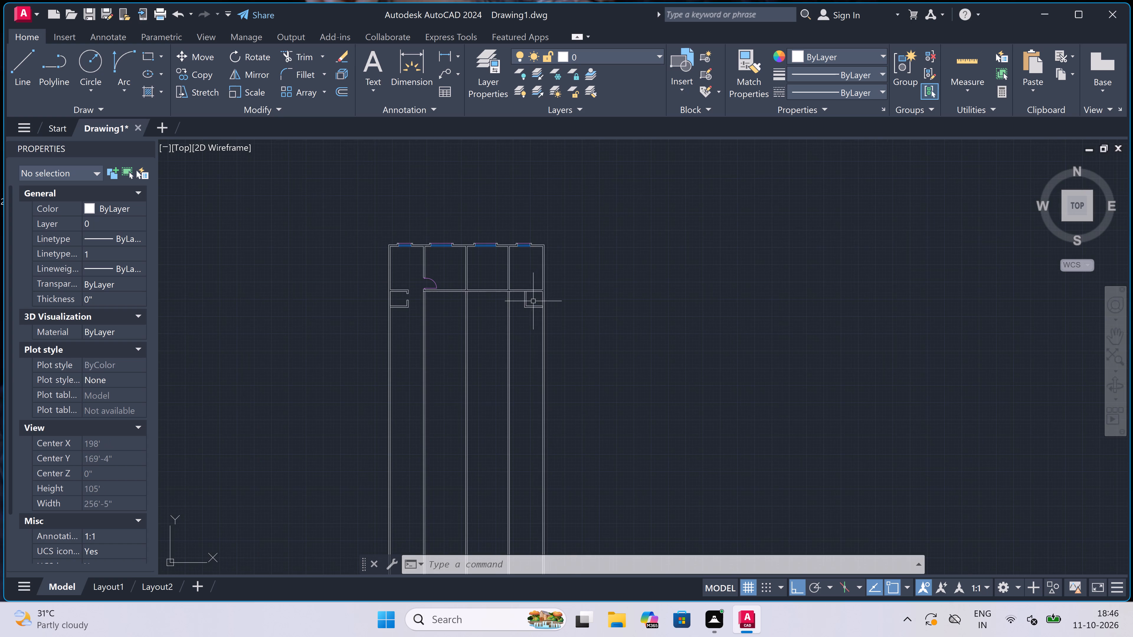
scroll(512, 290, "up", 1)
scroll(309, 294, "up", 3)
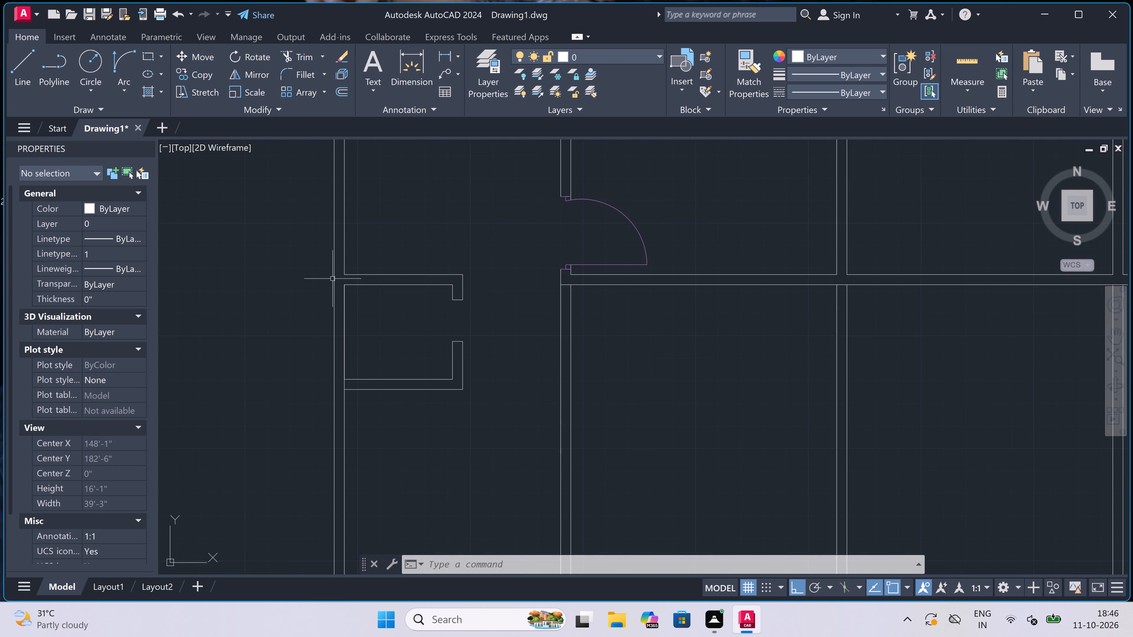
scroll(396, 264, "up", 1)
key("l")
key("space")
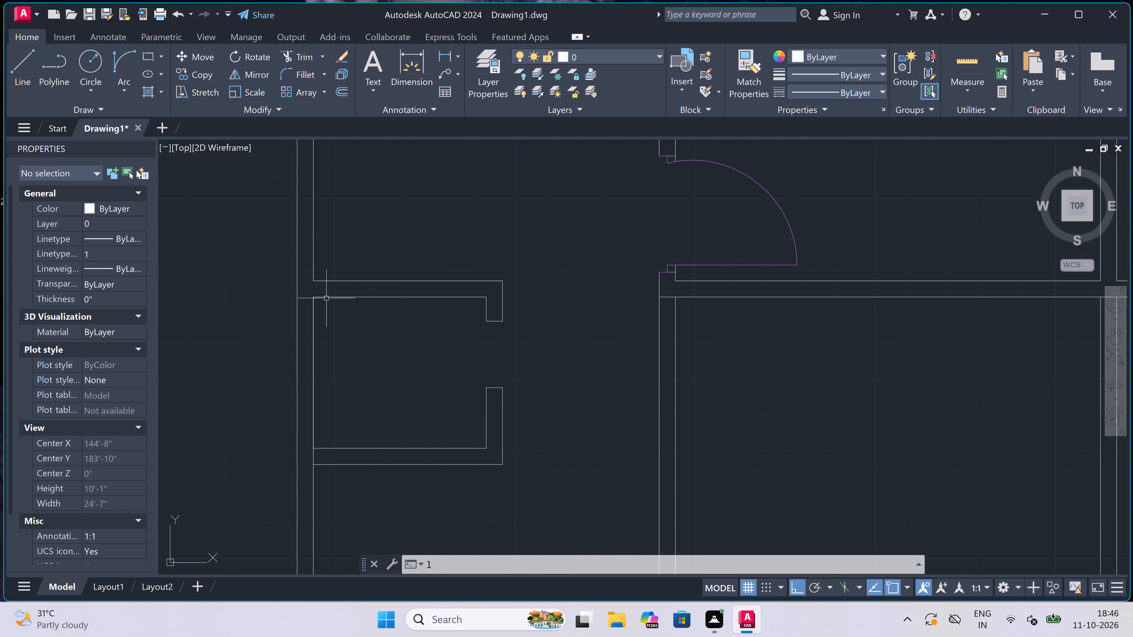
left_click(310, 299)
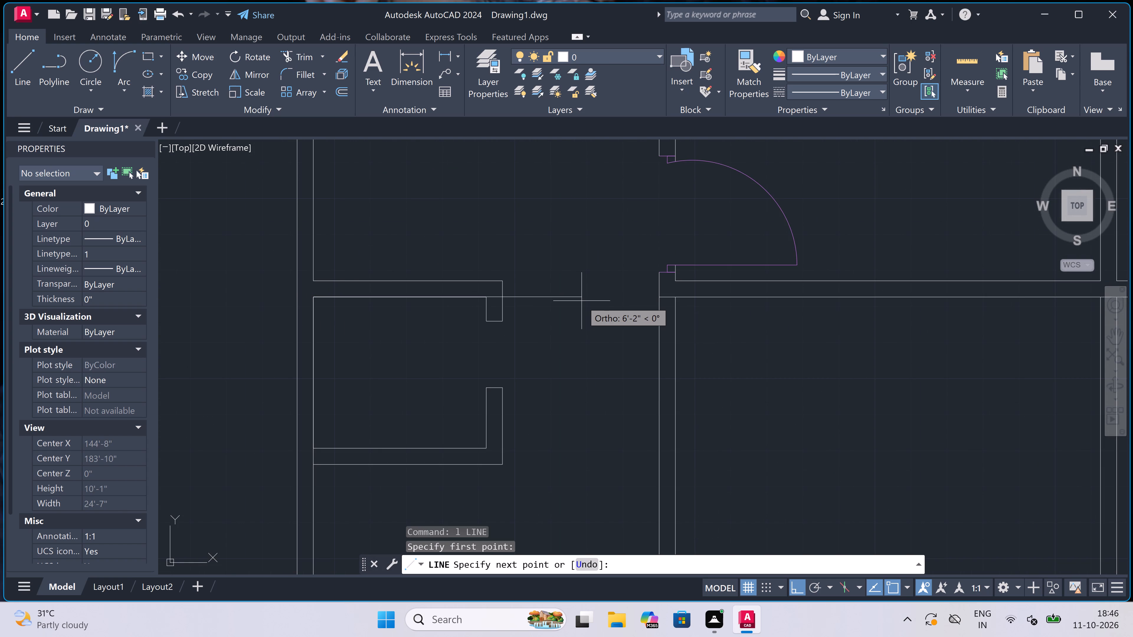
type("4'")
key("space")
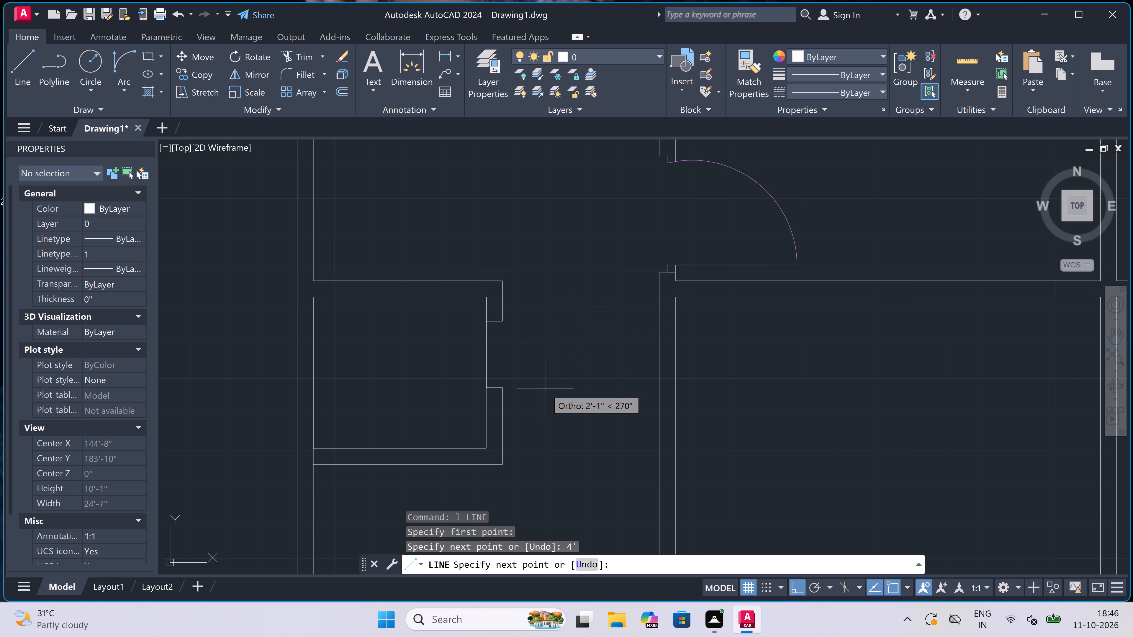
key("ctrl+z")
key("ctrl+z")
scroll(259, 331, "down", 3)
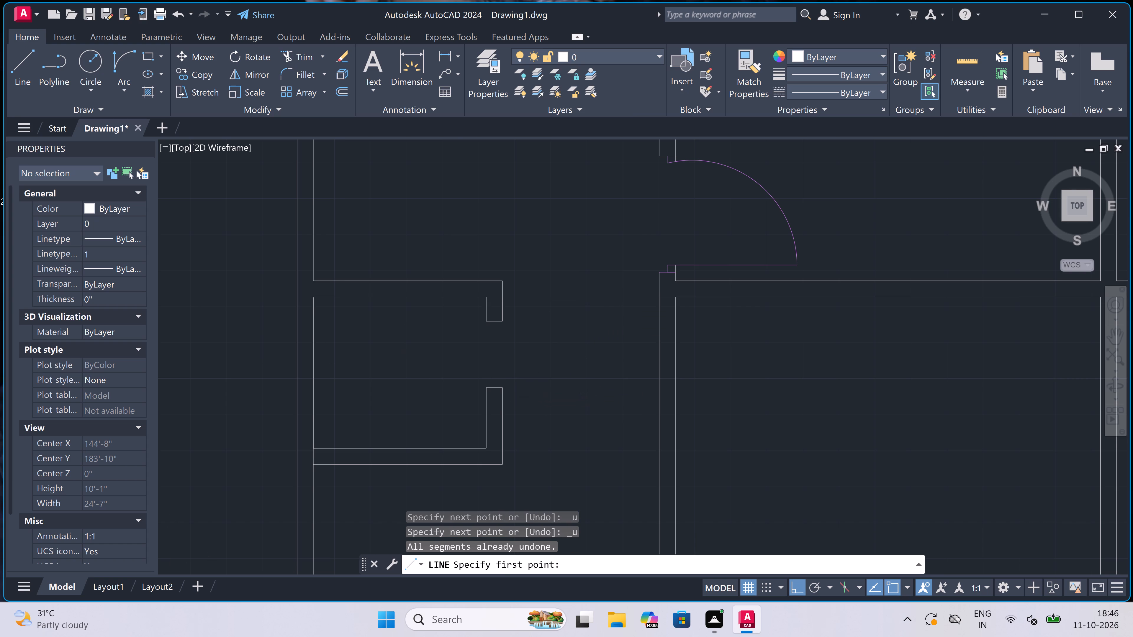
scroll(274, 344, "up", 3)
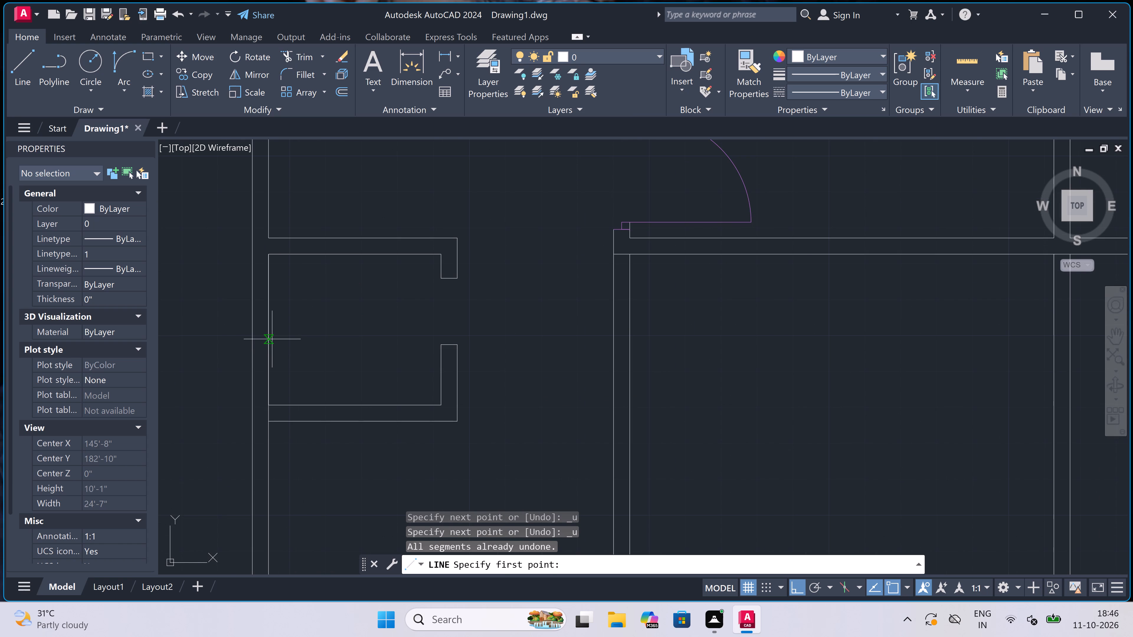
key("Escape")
Delete the 3'-6" vertical line lying along the outer wall inside the left enclosure.
left_click(270, 339)
key("Delete")
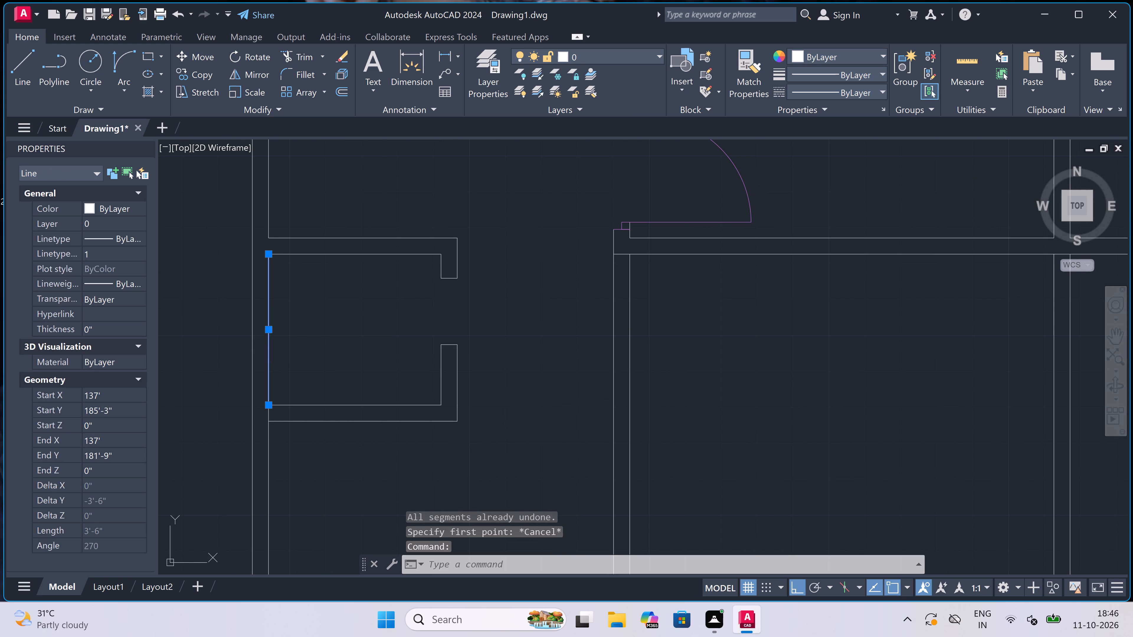
Draw a line across the horizontal wall, extending the right enclosure's outer left face up to the wall's upper face.
scroll(270, 339, "down", 4)
scroll(499, 330, "up", 3)
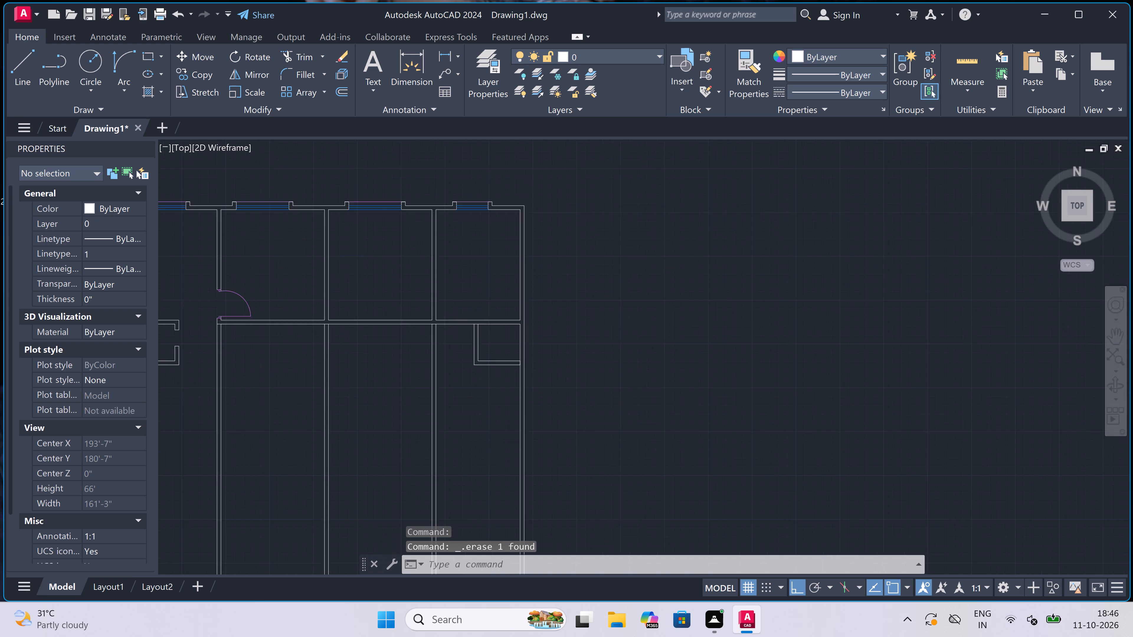
scroll(545, 349, "up", 2)
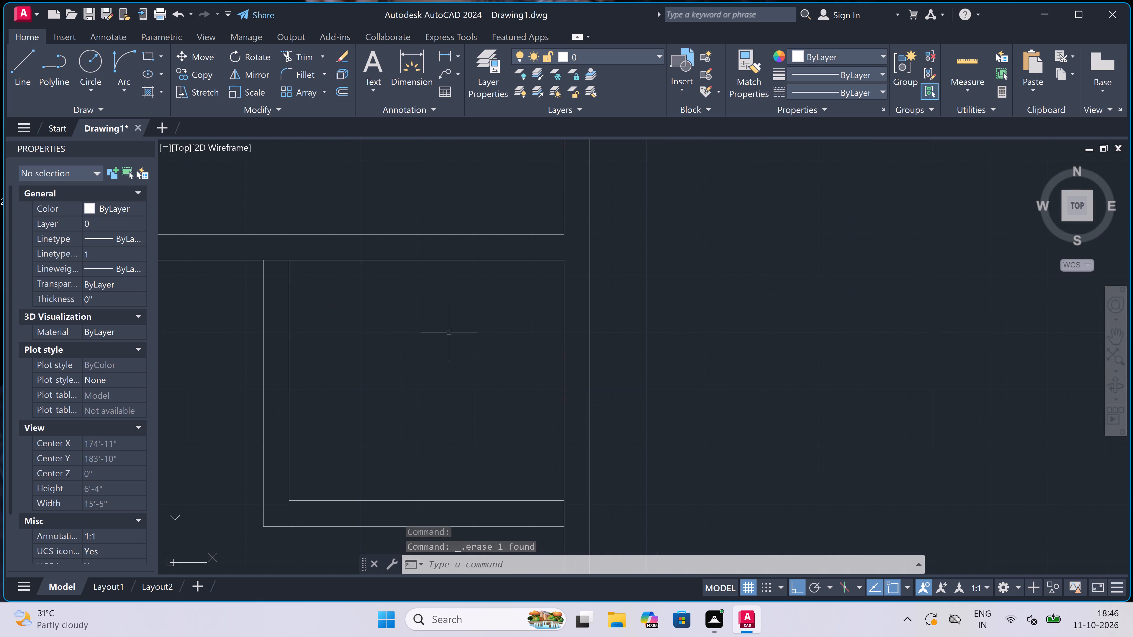
scroll(449, 333, "down", 2)
scroll(357, 306, "up", 2)
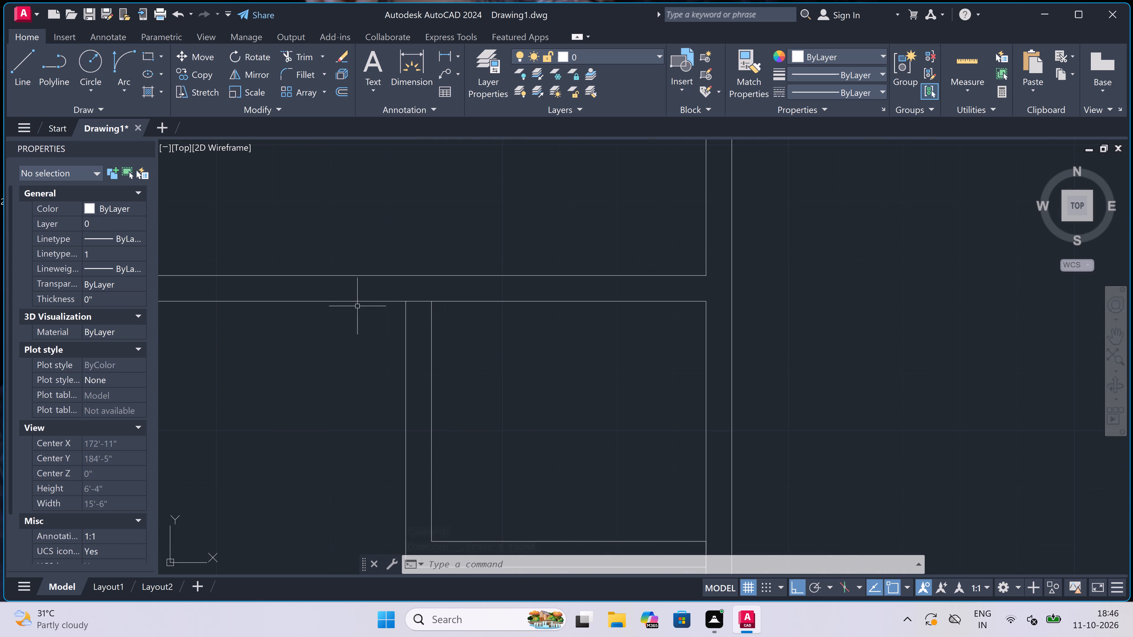
key("l")
key("space")
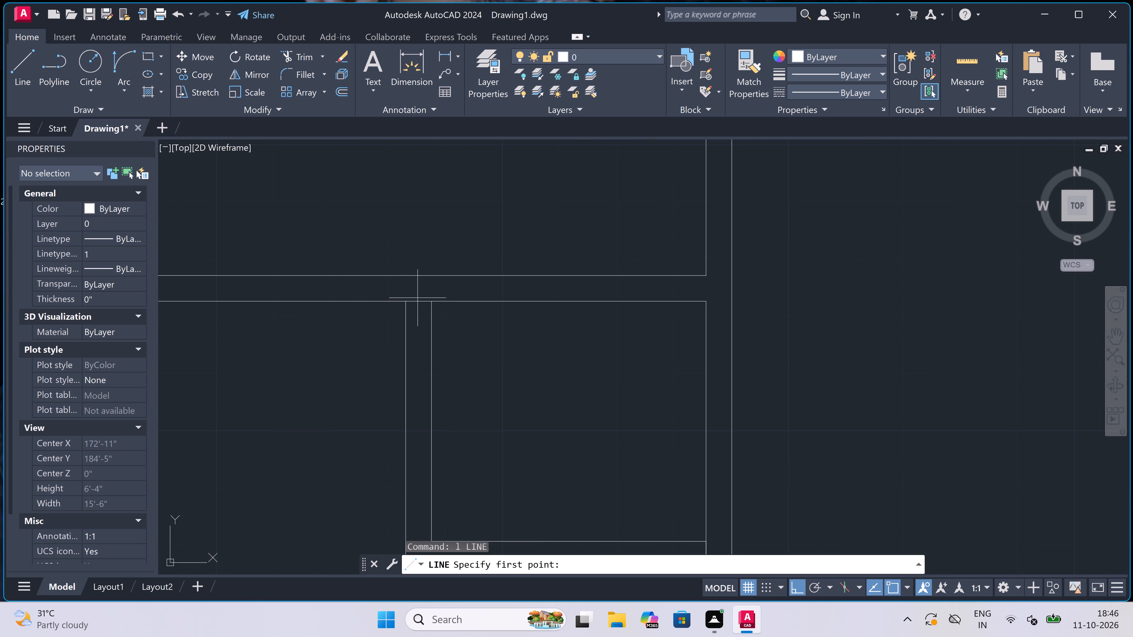
left_click(405, 297)
left_click(403, 280)
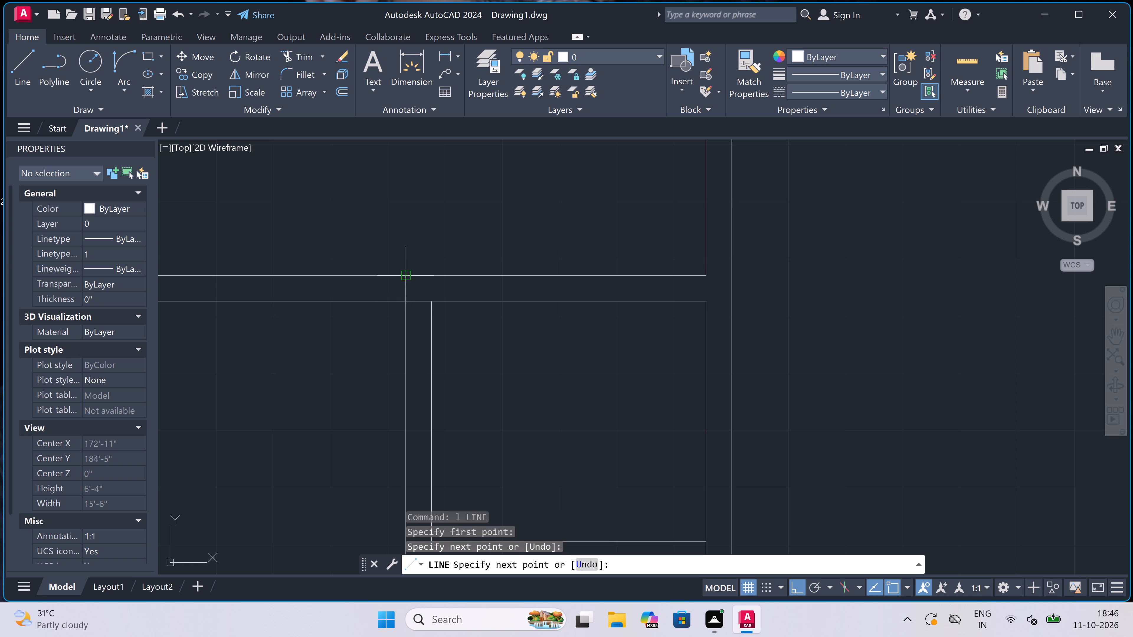
key("Escape")
Draw a line across the horizontal wall along the right face of the rightmost interior vertical wall.
scroll(423, 282, "down", 5)
scroll(399, 285, "up", 3)
key("space")
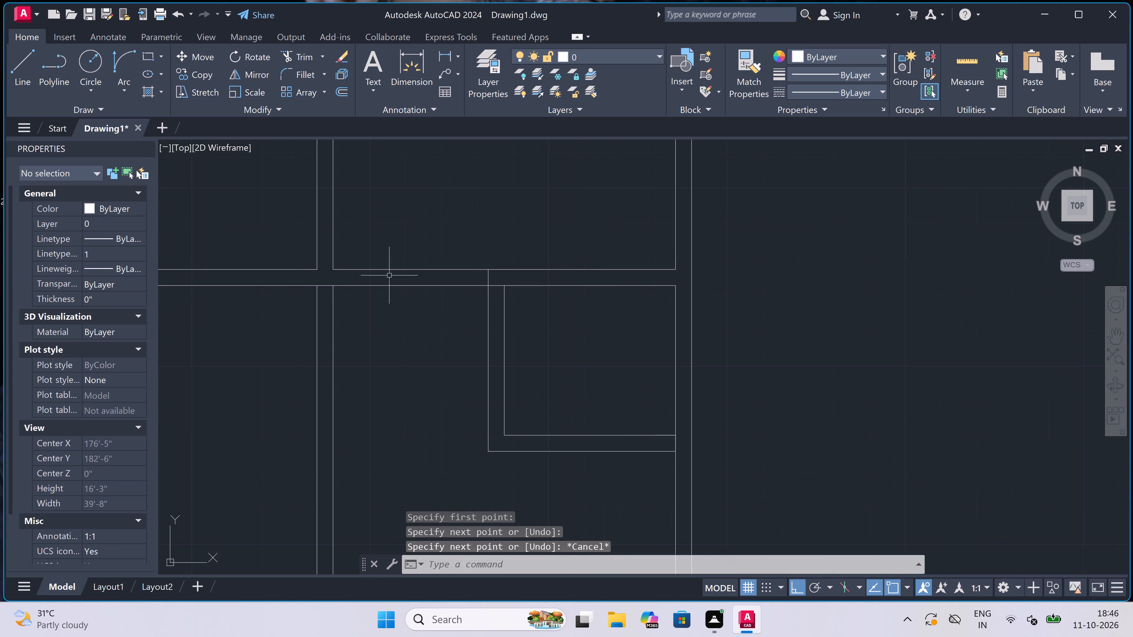
left_click(334, 270)
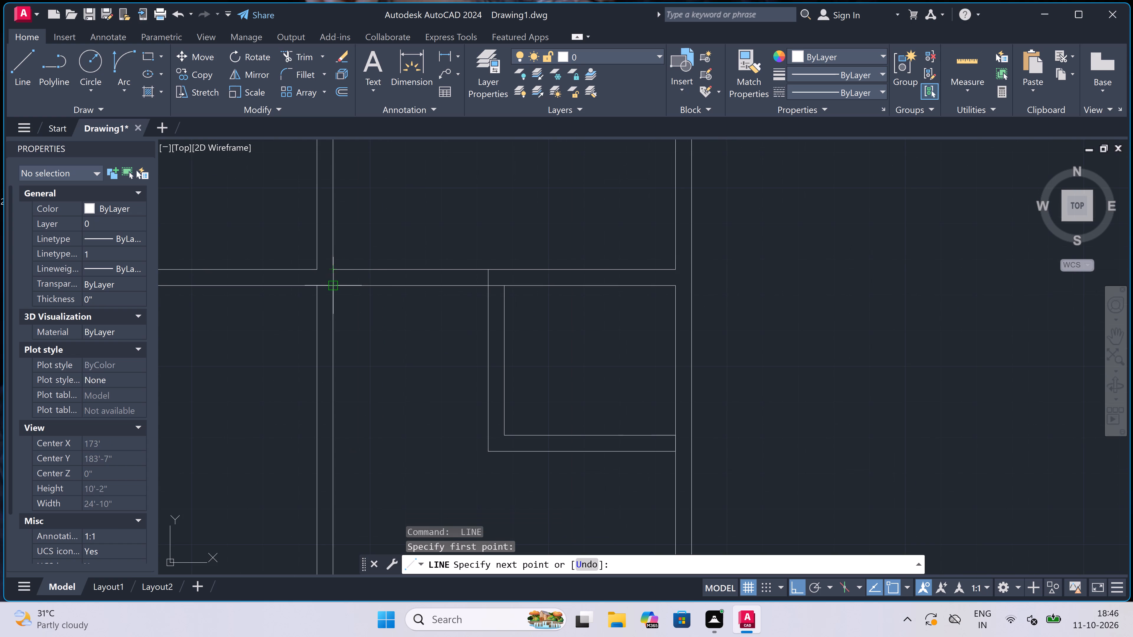
left_click(334, 289)
key("Escape")
Trim the horizontal wall between the rightmost interior vertical wall and the right enclosure, plus the lower-face stub at the enclosure's upper-left corner.
key("t")
key("r")
key("space")
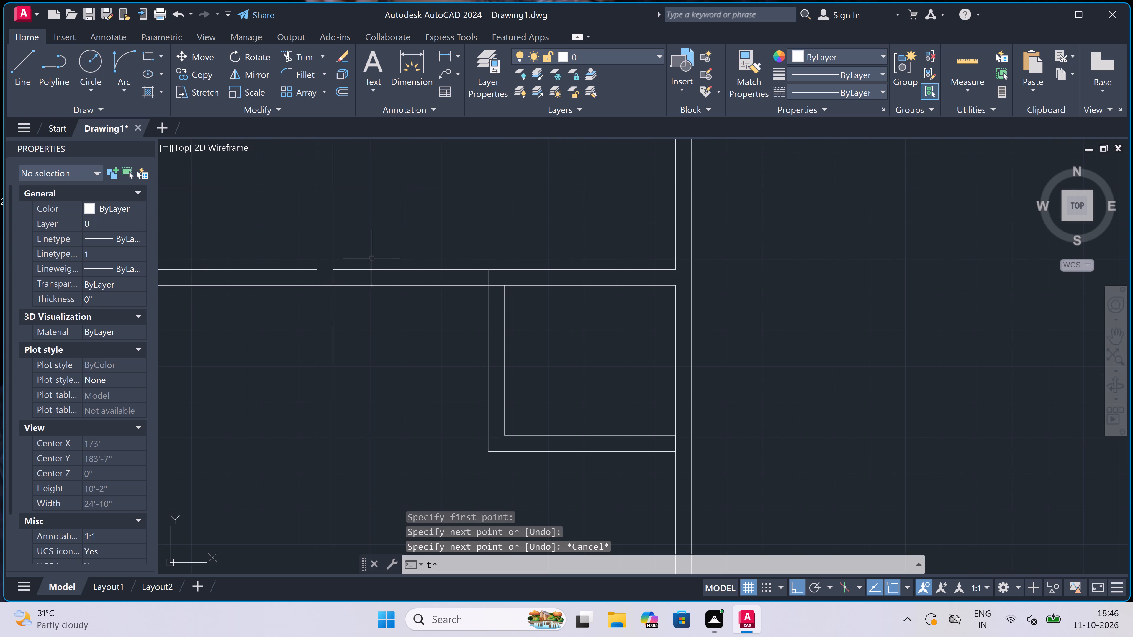
left_click_drag(386, 248, 387, 252)
left_click(396, 361)
scroll(502, 290, "up", 2)
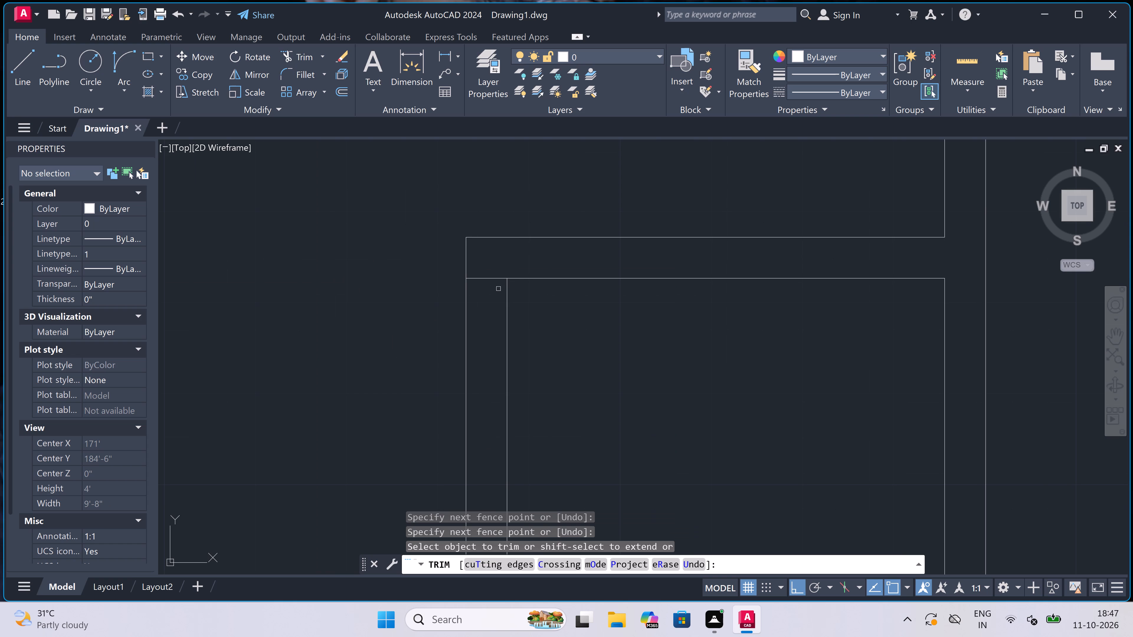
left_click(490, 274)
left_click(496, 330)
key("Escape")
Draw a short line across the right enclosure's left wall just below its upper inside corner to mark the opening's top.
scroll(496, 312, "down", 3)
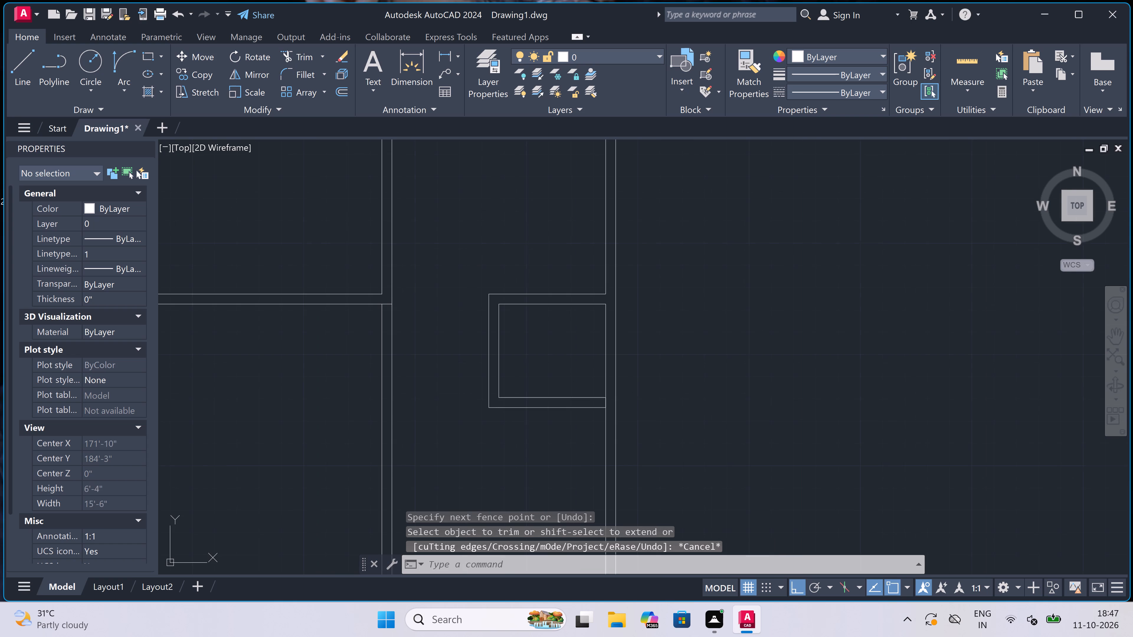
key("l")
key("space")
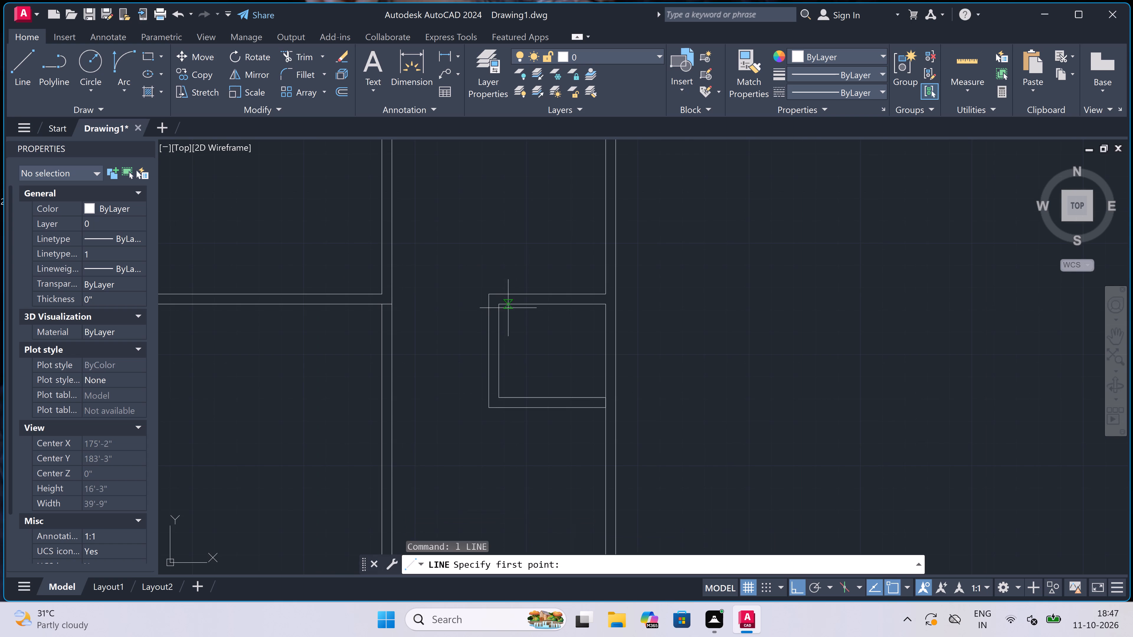
scroll(508, 308, "up", 2)
scroll(508, 308, "down", 6)
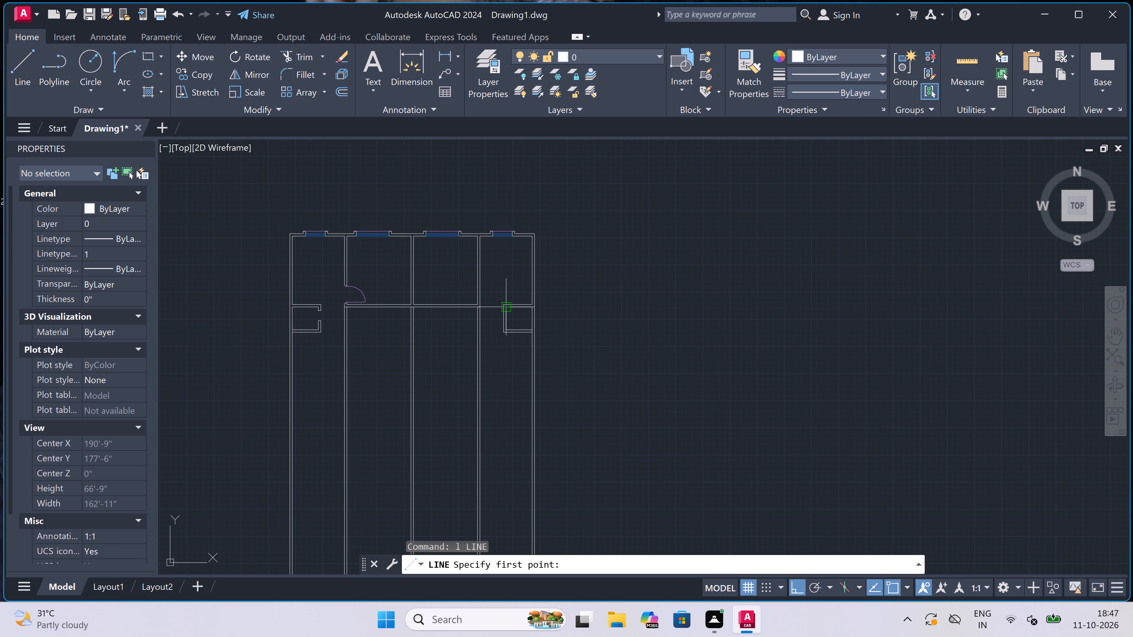
scroll(497, 301, "up", 4)
scroll(550, 347, "up", 1)
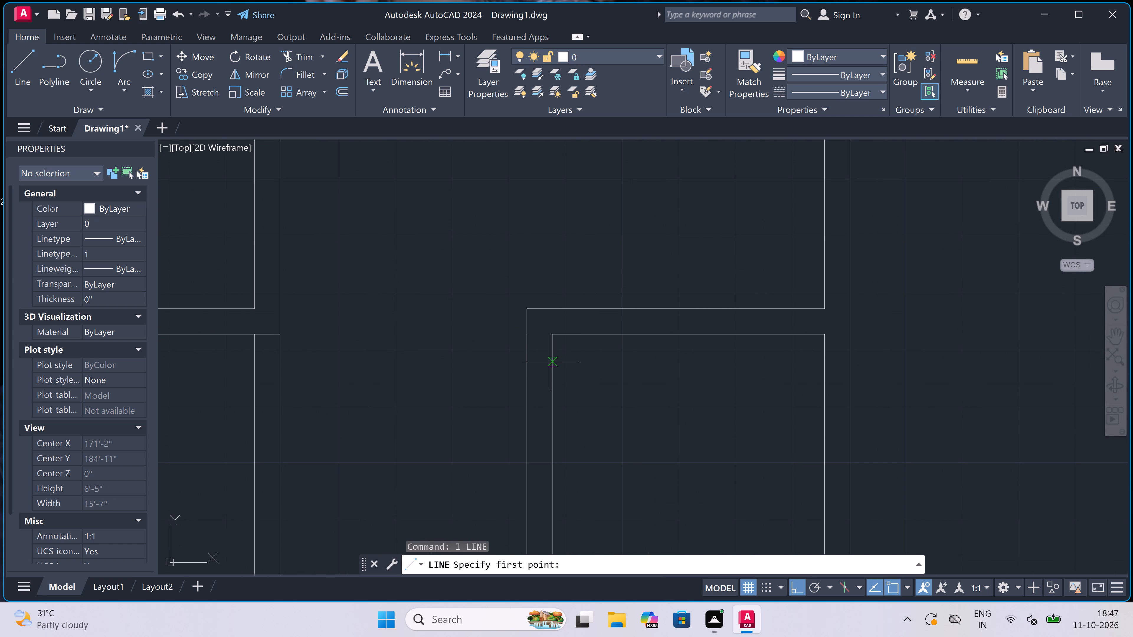
left_click(552, 381)
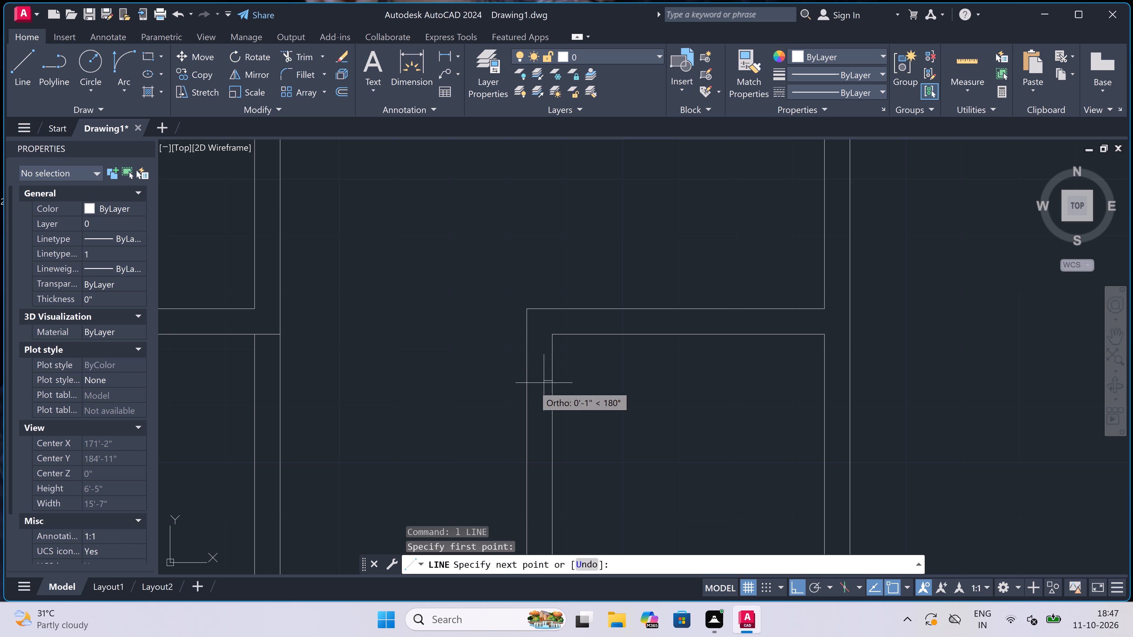
left_click(527, 382)
key("Escape")
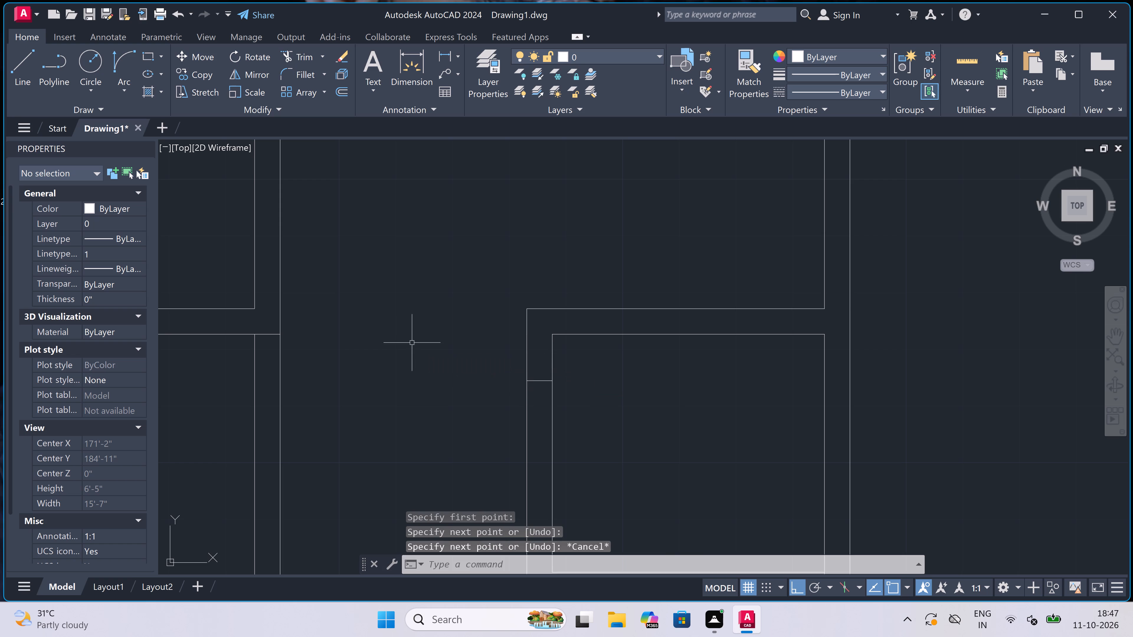
Draw a line across the right enclosure's left wall level with the lower edge of the left enclosure's opening.
scroll(399, 338, "down", 3)
scroll(430, 363, "down", 3)
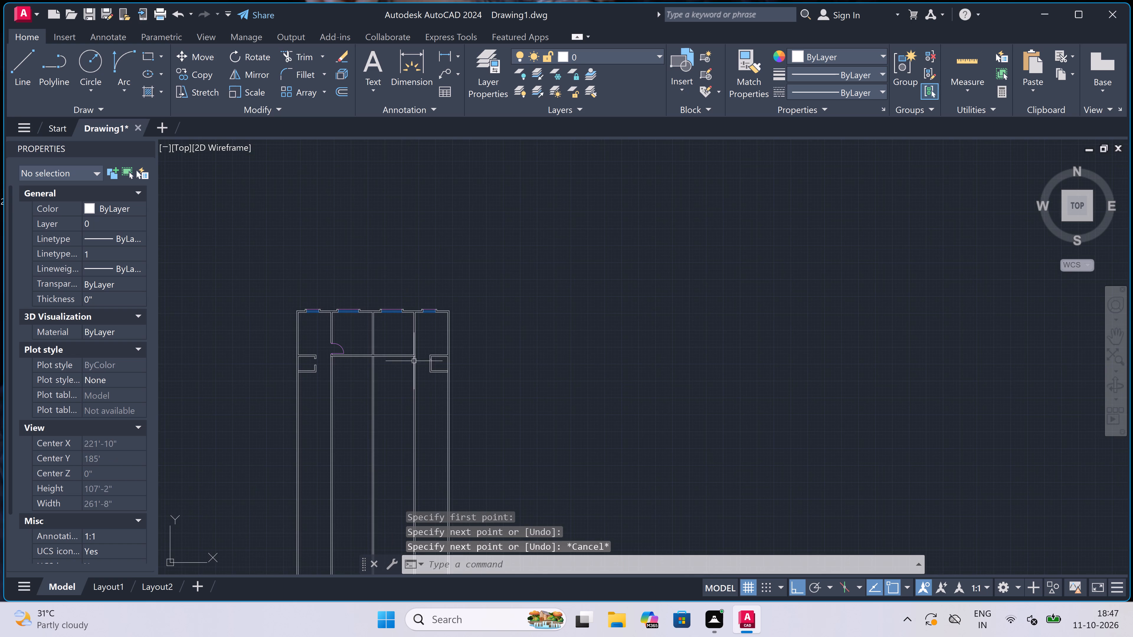
scroll(343, 361, "up", 3)
key("space")
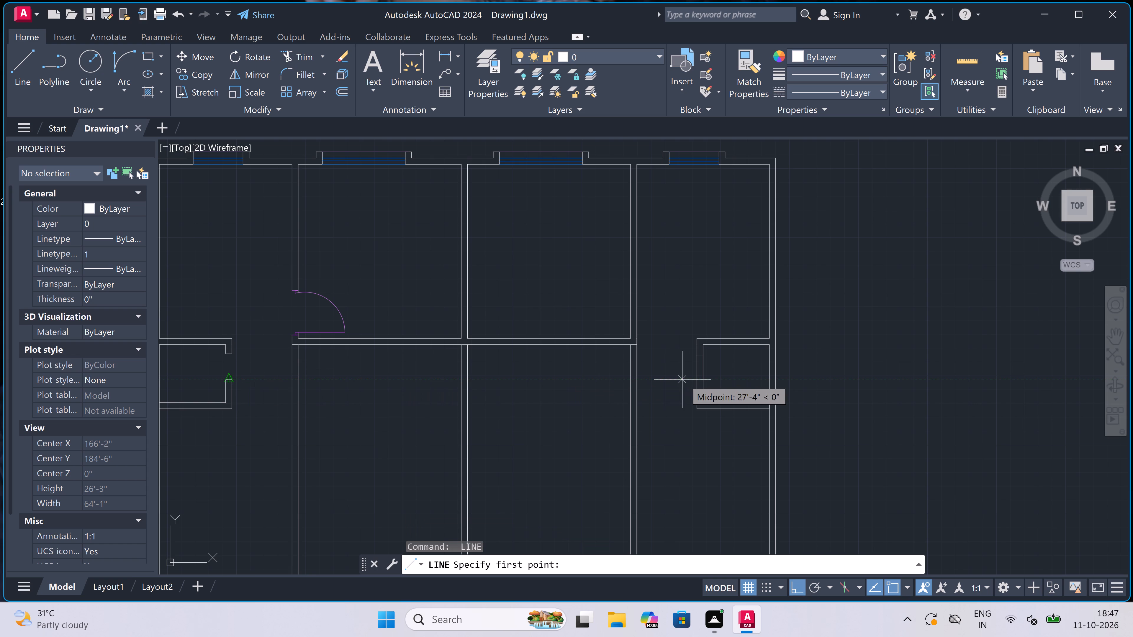
scroll(692, 381, "up", 2)
left_click(700, 380)
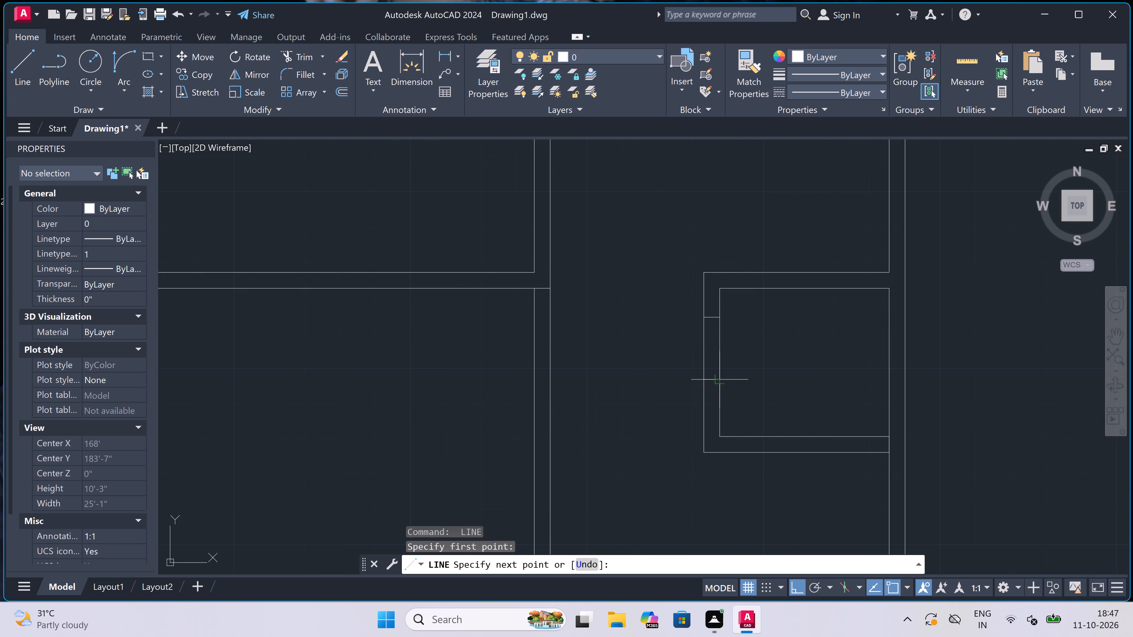
left_click(721, 382)
key("Escape")
Trim both wall faces between the two short cross lines to open the right enclosure's left wall.
key("t")
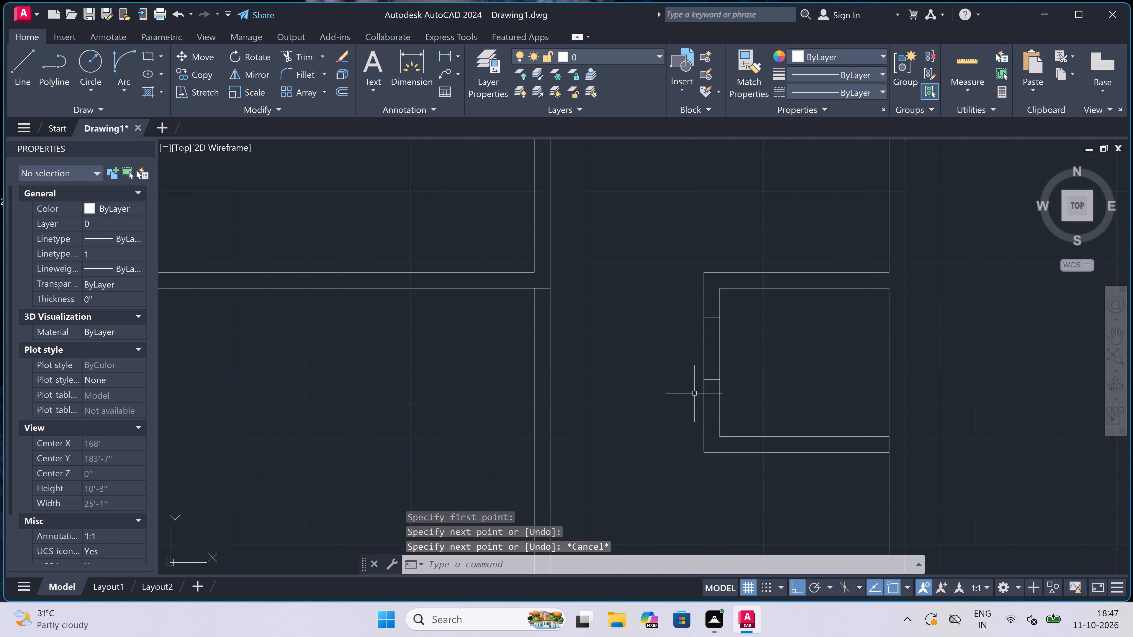
key("r")
key("space")
left_click(744, 347)
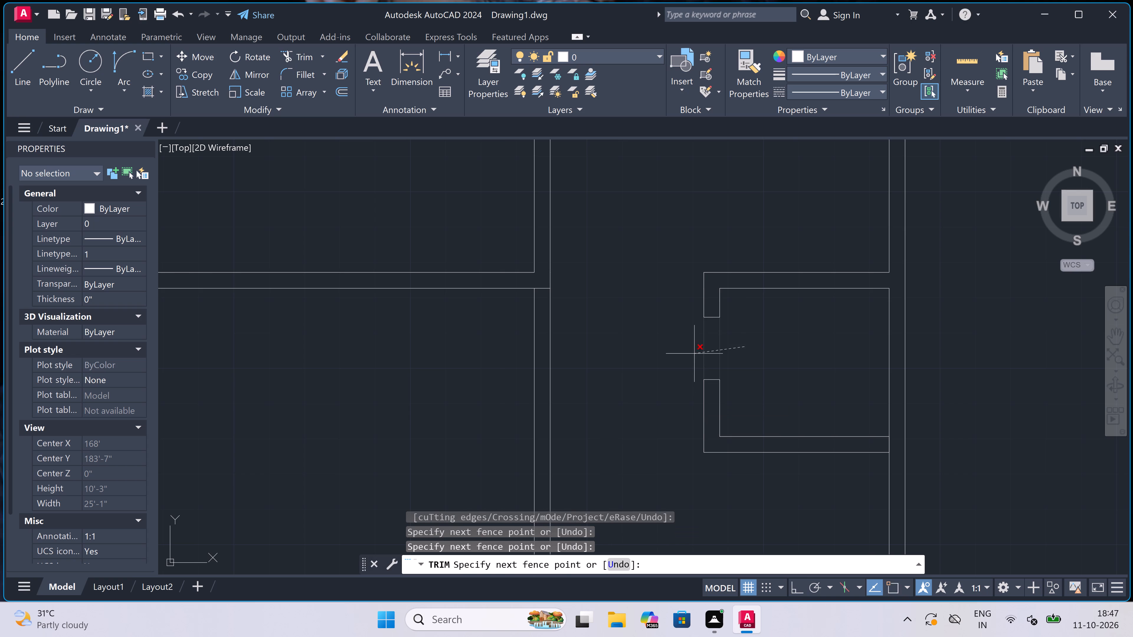
left_click(694, 354)
scroll(448, 348, "down", 4)
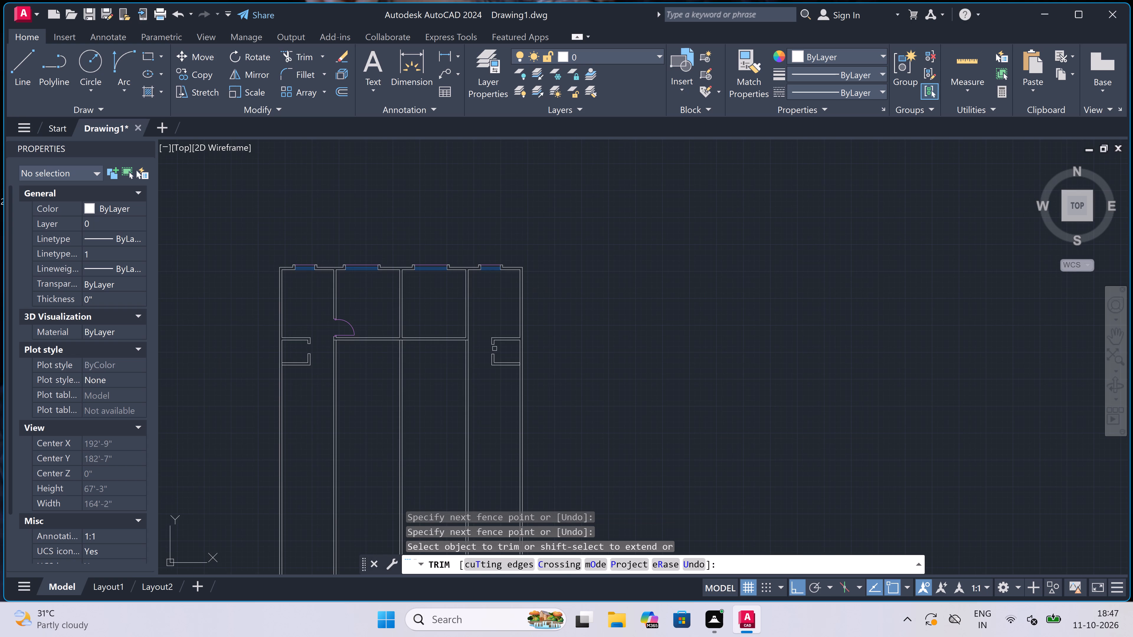
key("Escape")
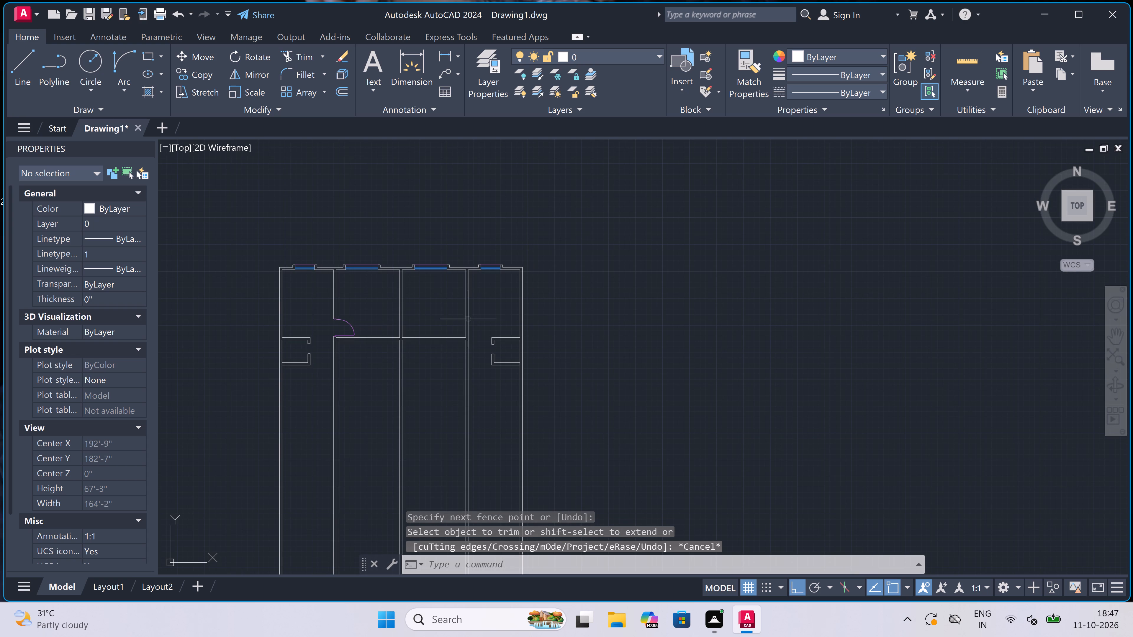
On layer line 2, draw a lower door jamb across the rightmost interior vertical wall, with a 2" rise from its midpoint and a 3' leaf leftward.
scroll(507, 321, "up", 2)
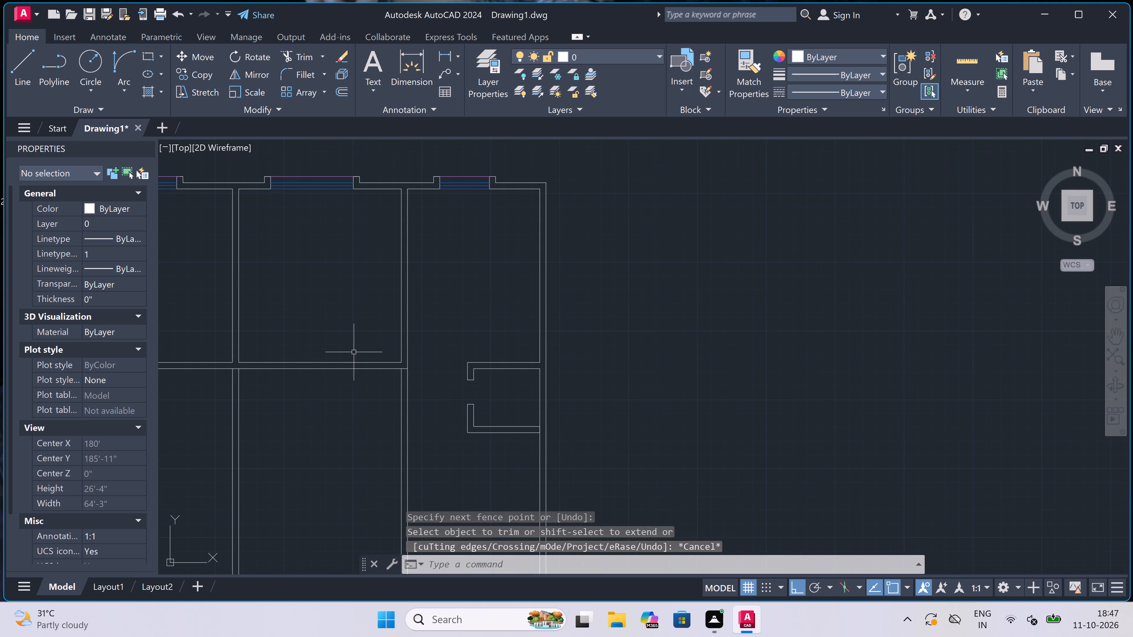
scroll(369, 340, "up", 2)
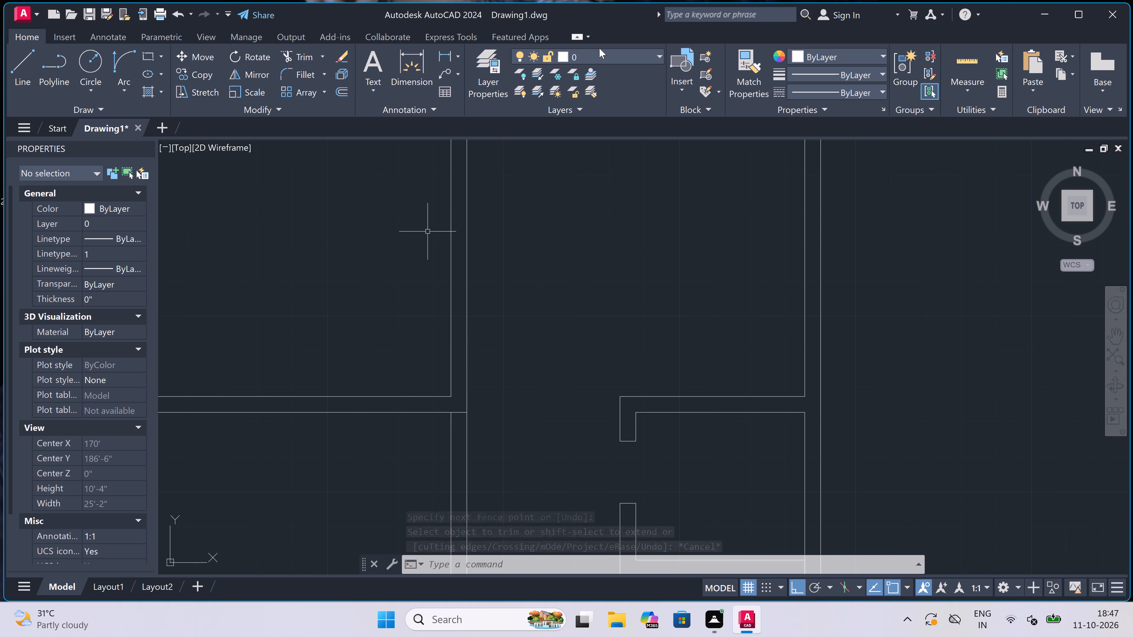
left_click(595, 53)
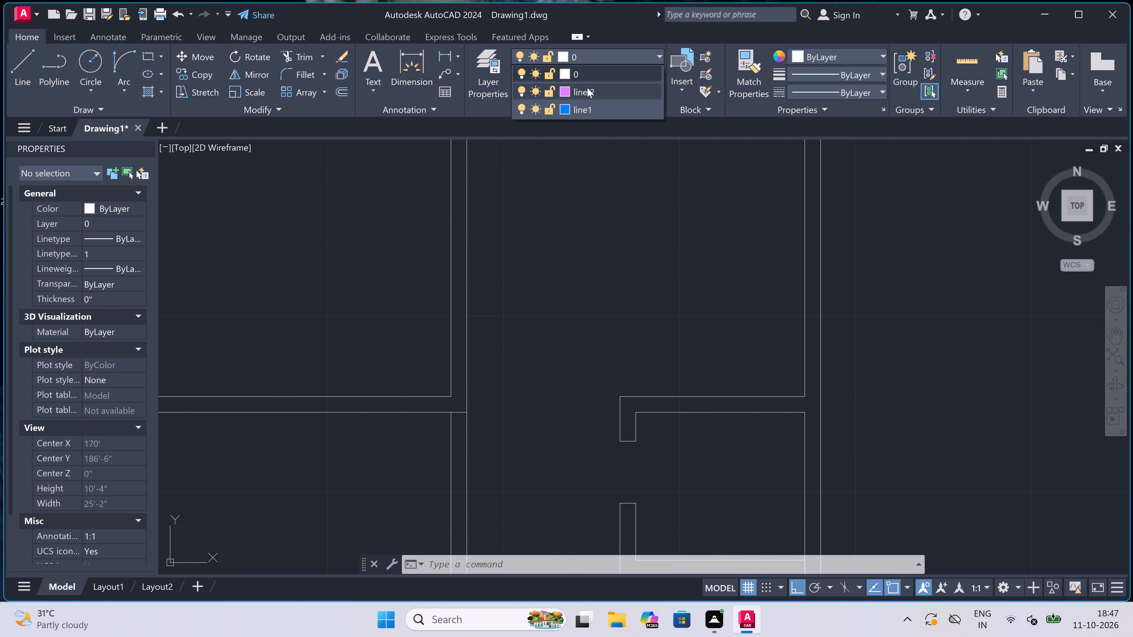
left_click(587, 88)
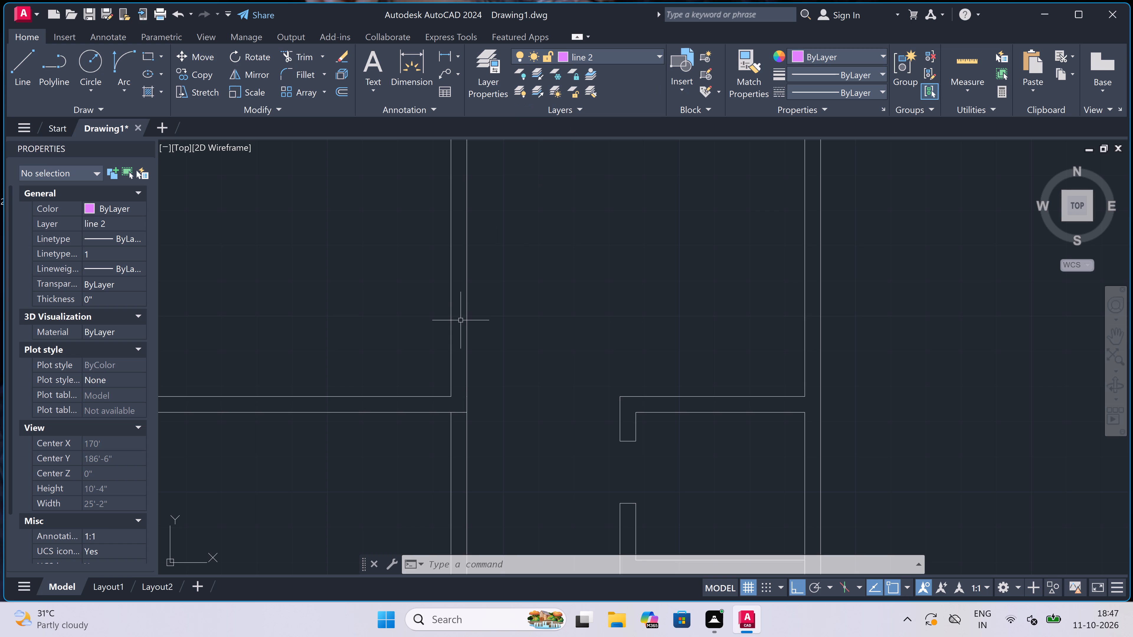
type("l")
key("space")
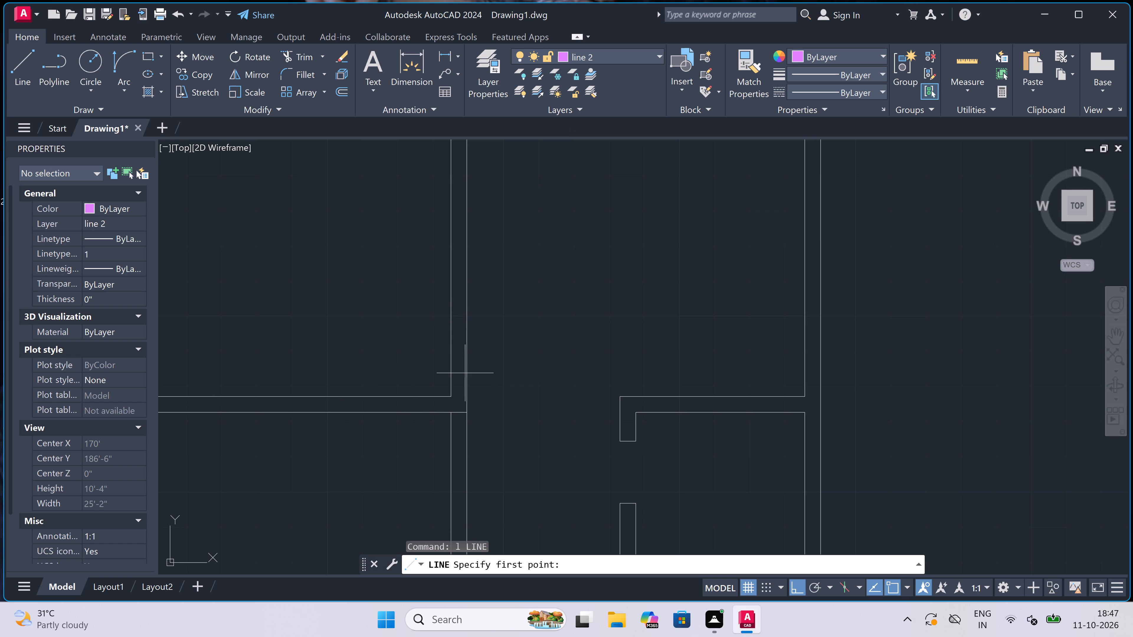
scroll(457, 372, "up", 1)
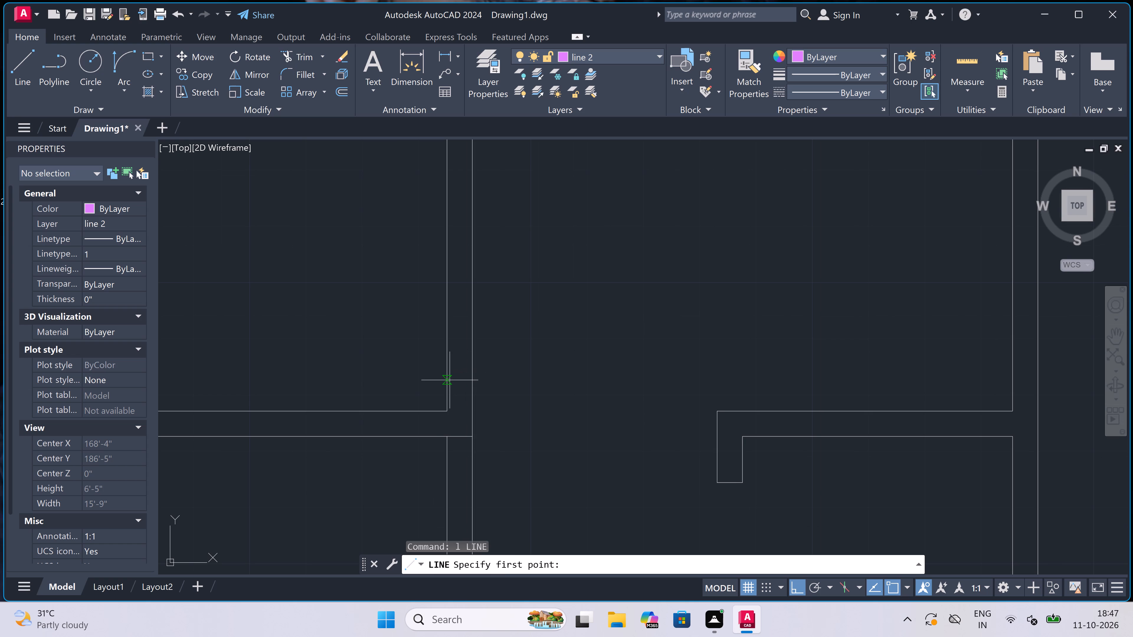
left_click(450, 380)
left_click(470, 385)
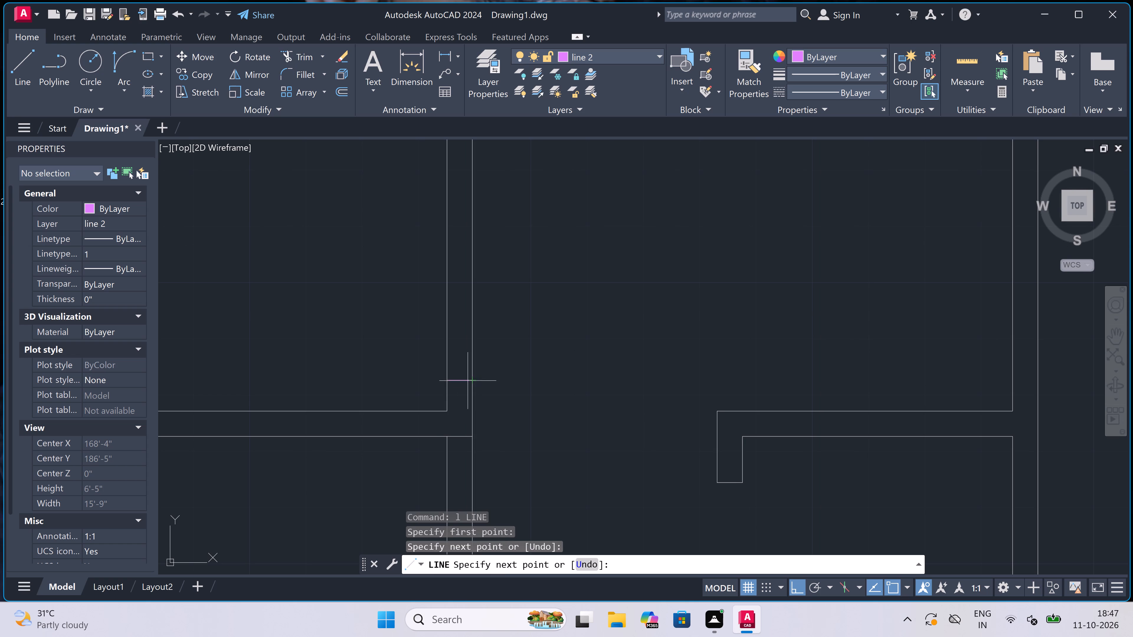
left_click(459, 375)
type("2\"")
key("space")
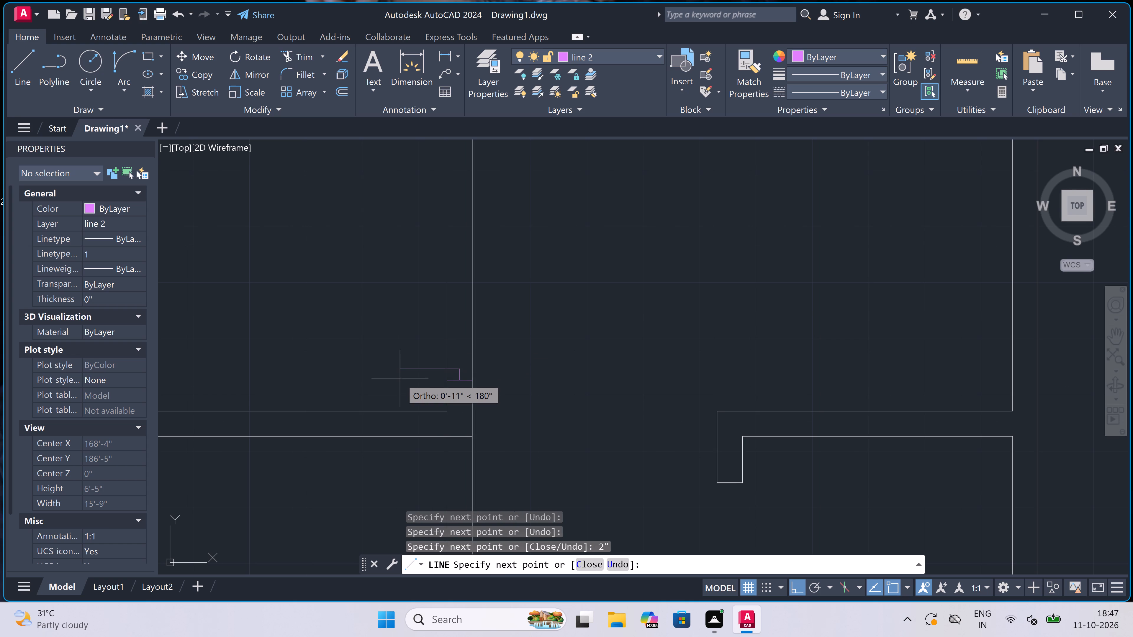
type("3'")
key("space")
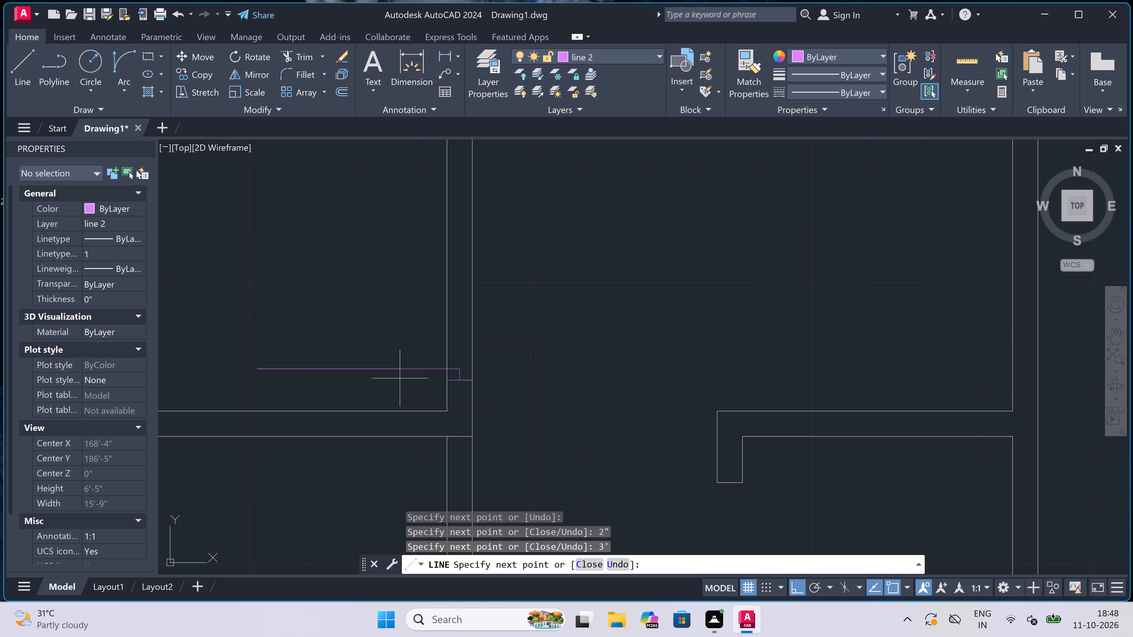
key("Escape")
Draw the upper door jamb across the same vertical wall, returning to its midpoint and dropping 2".
key("space")
scroll(565, 386, "down", 3)
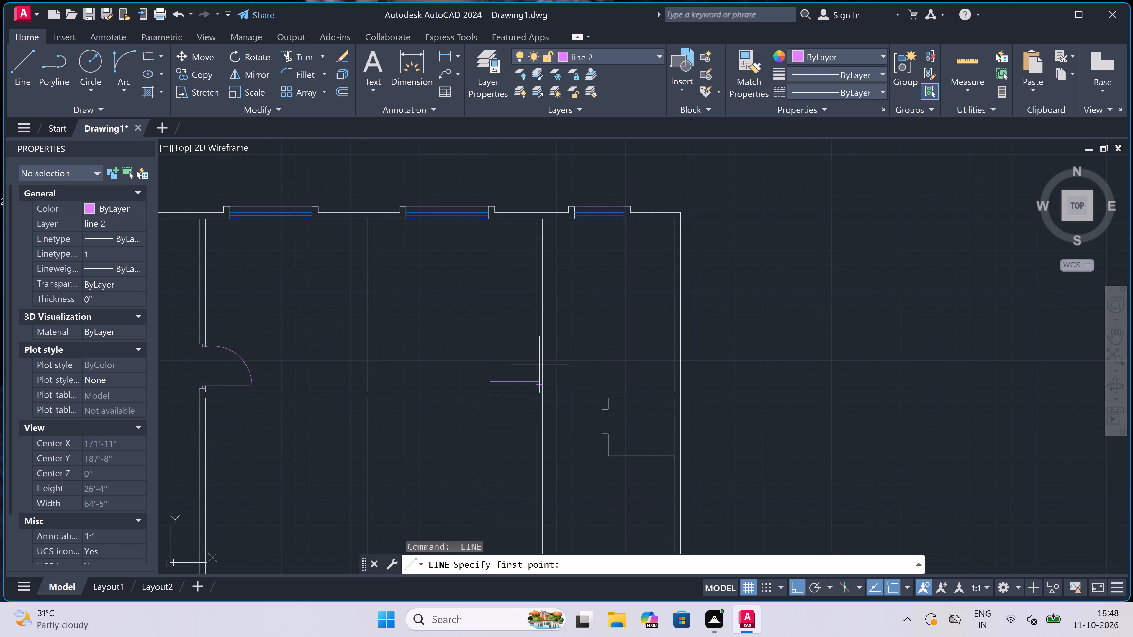
scroll(536, 357, "up", 3)
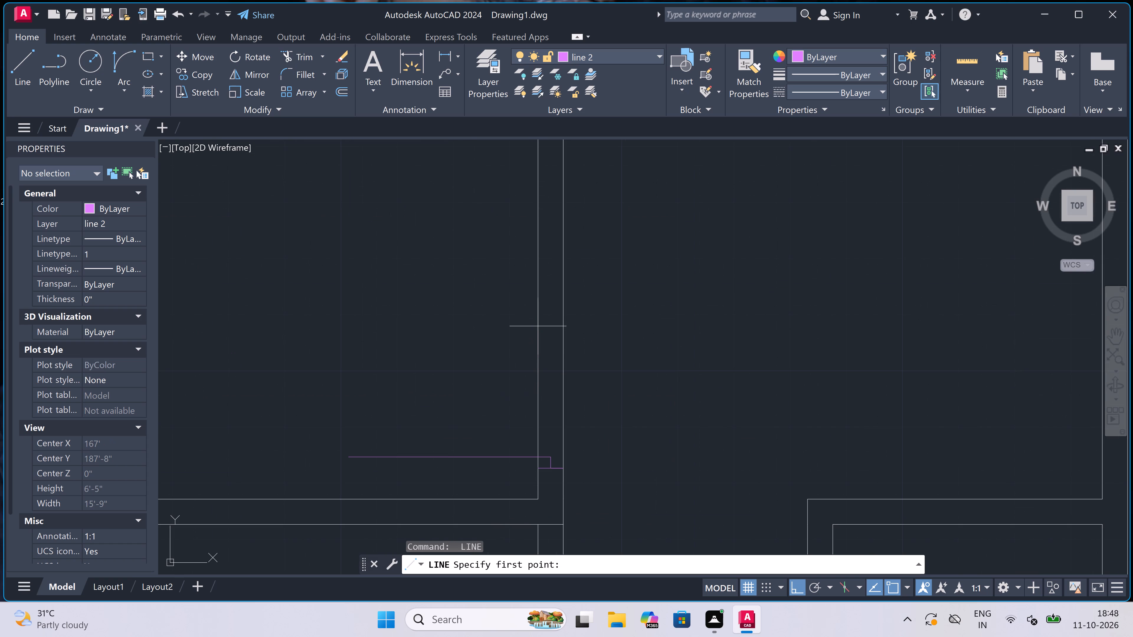
left_click(539, 310)
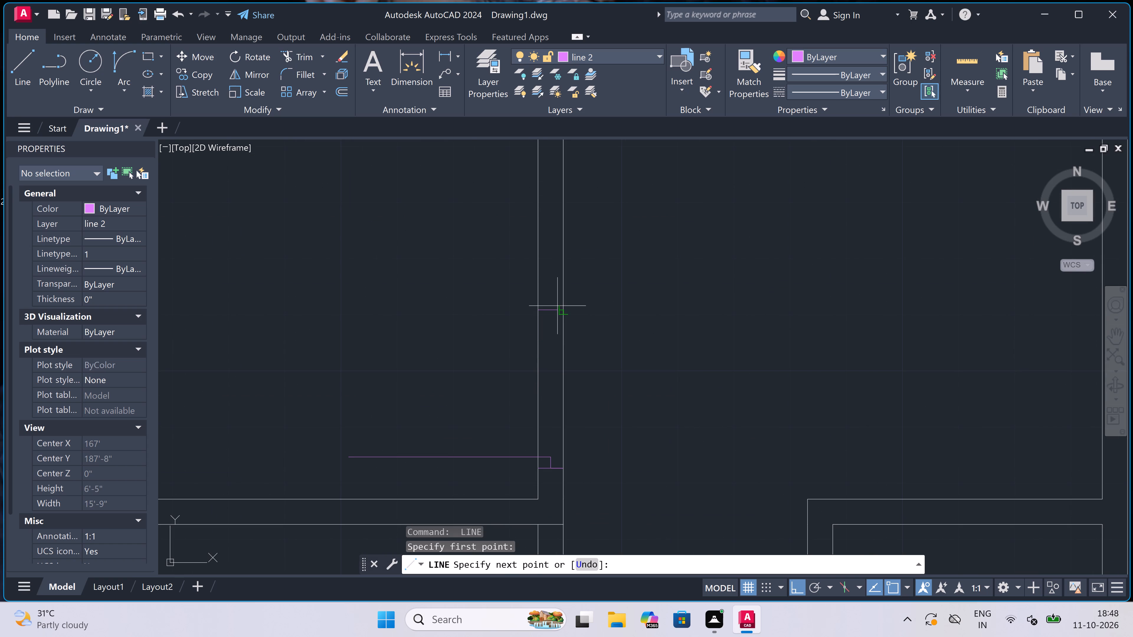
left_click(557, 306)
left_click(549, 307)
type("2\"")
key("space")
key("Escape")
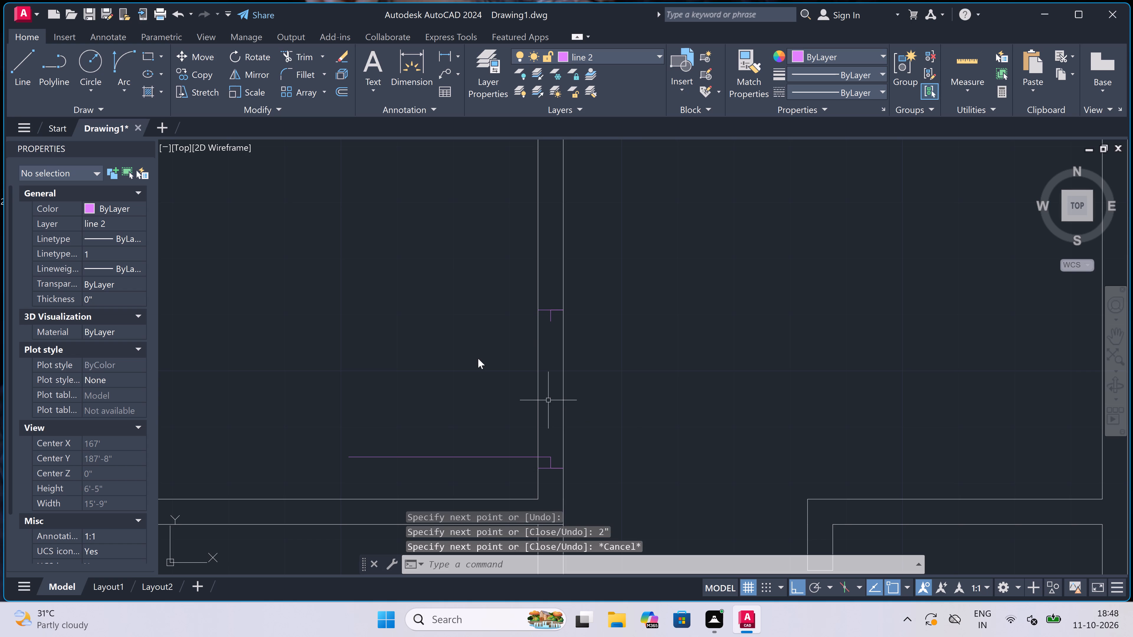
Draw the door swing as a start-end-direction arc from the leaf's free end to the upper jamb's 2" stop.
left_click(119, 55)
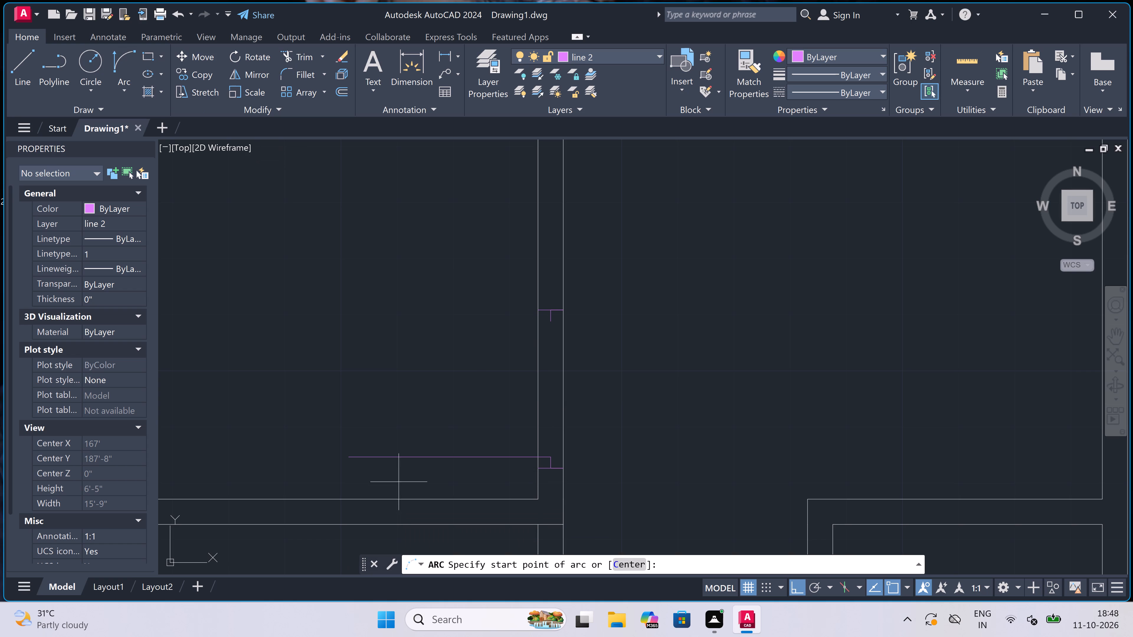
left_click(351, 460)
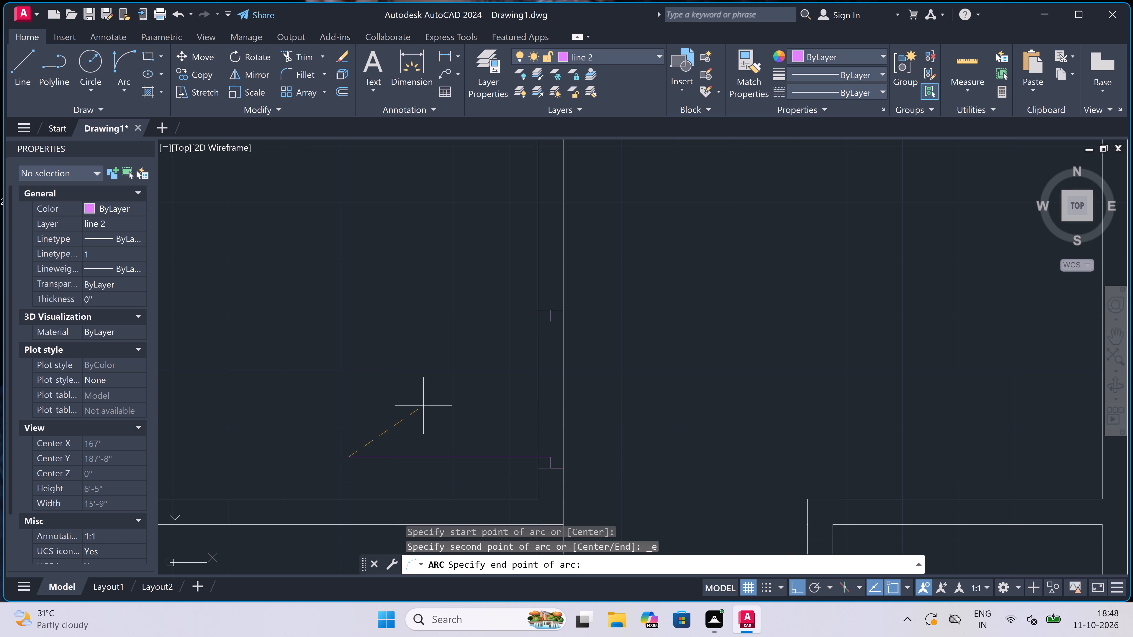
left_click(551, 323)
left_click(479, 279)
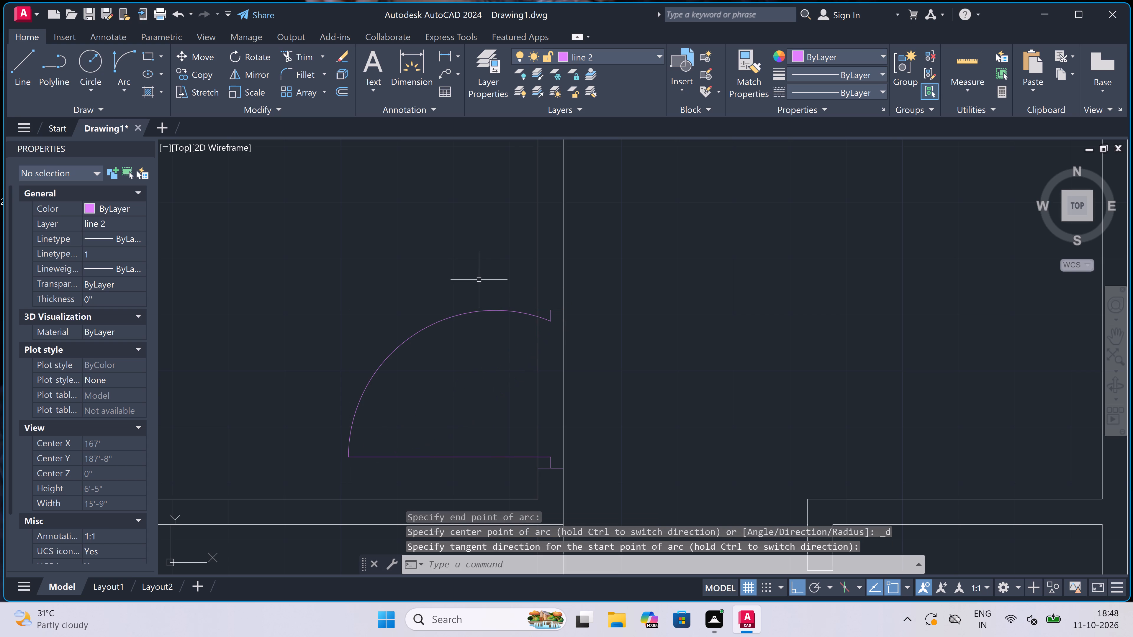
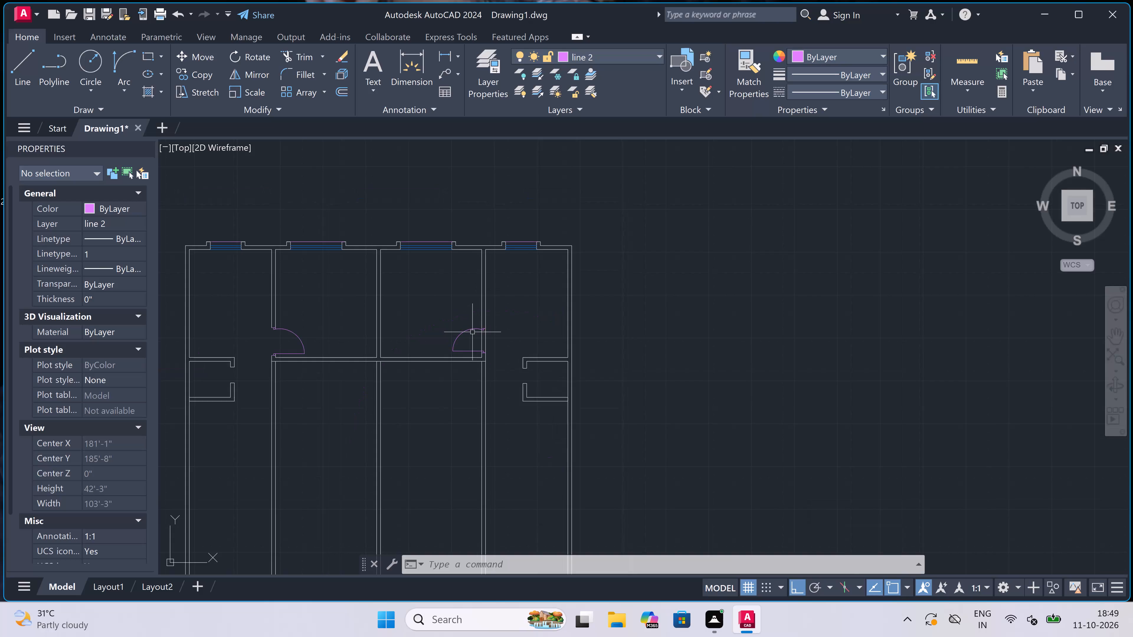
Trim both faces of the rightmost interior vertical wall between the lower and upper door jambs to open the doorway.
scroll(474, 332, "up", 4)
type("tr")
key("space")
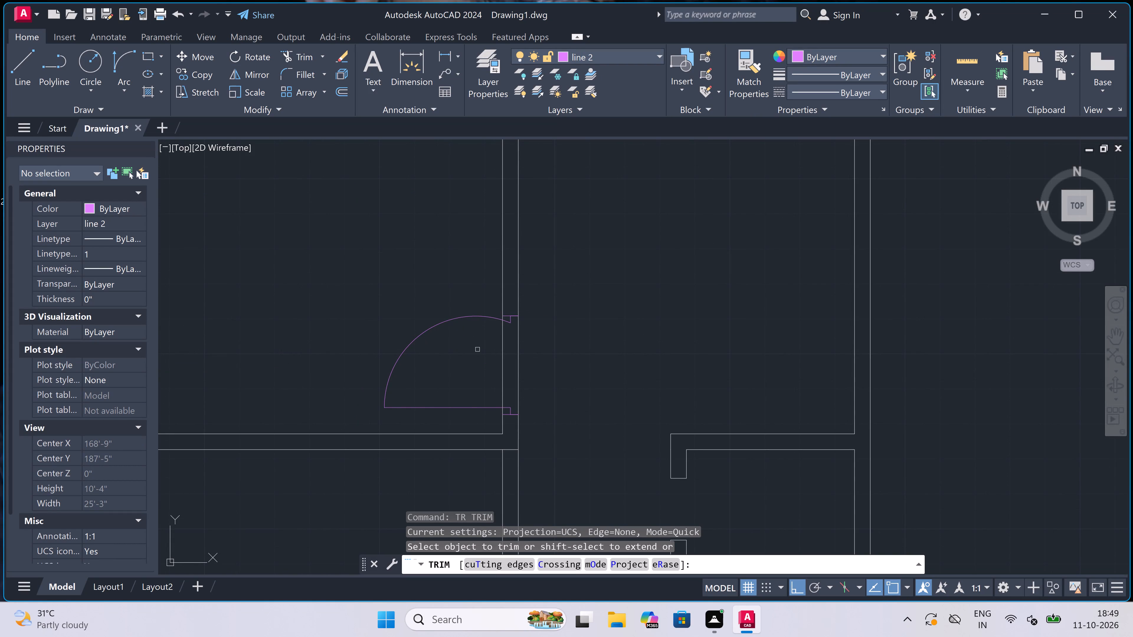
left_click(471, 382)
left_click(610, 355)
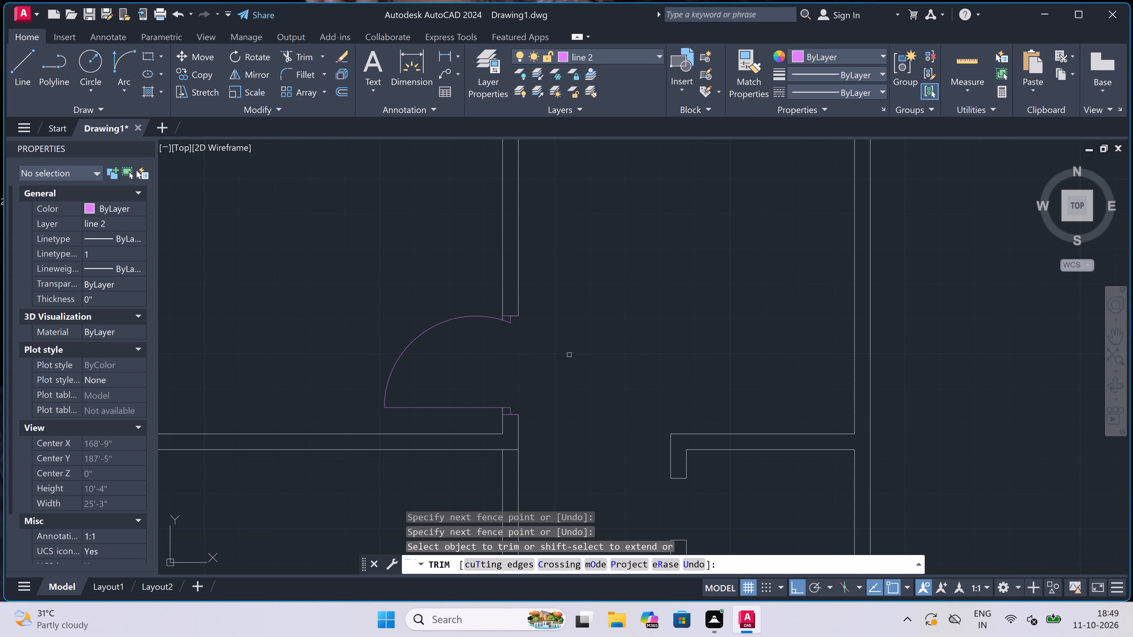
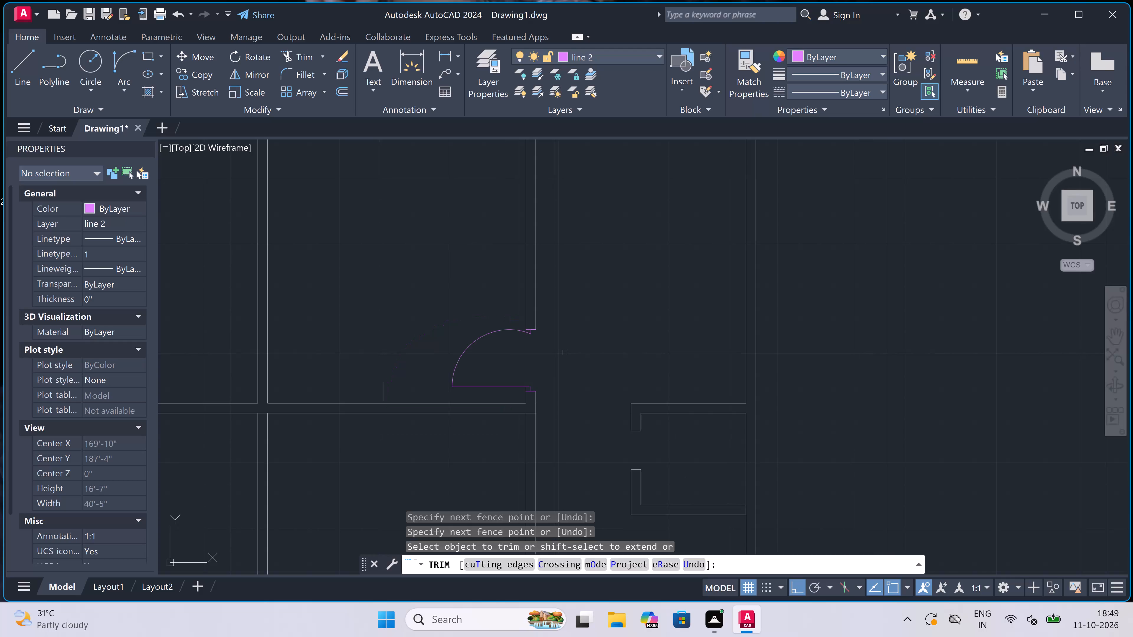
On layer line1, draw a 2' window centre line inside the outer wall beside the right-hand enclosure, with jamb lines across both ends.
key("Escape")
scroll(570, 365, "down", 2)
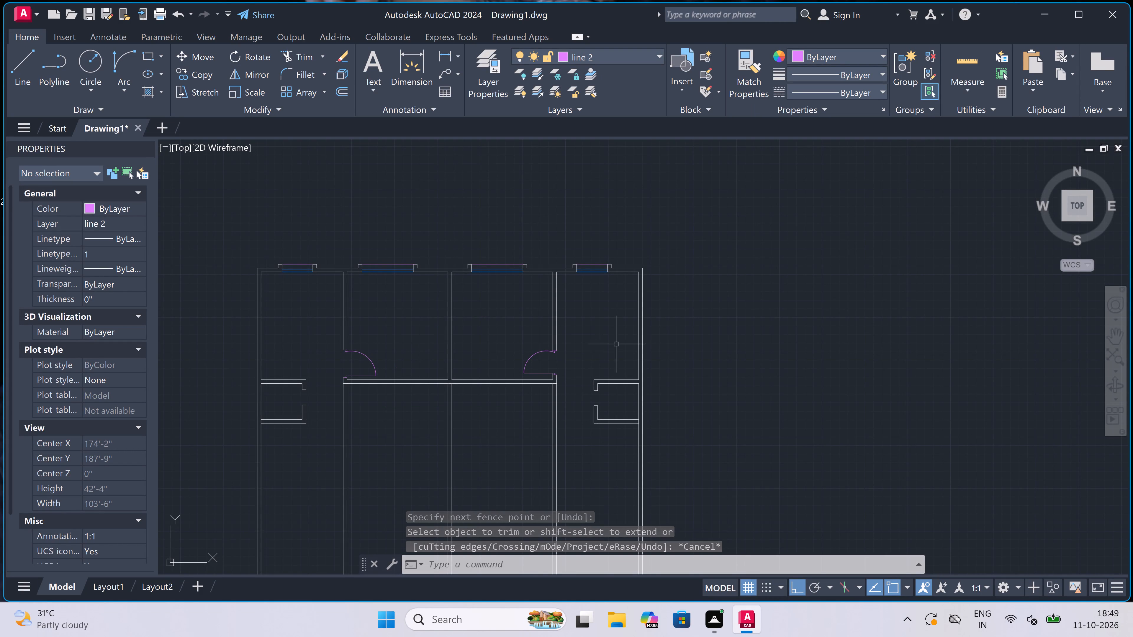
scroll(647, 397, "up", 3)
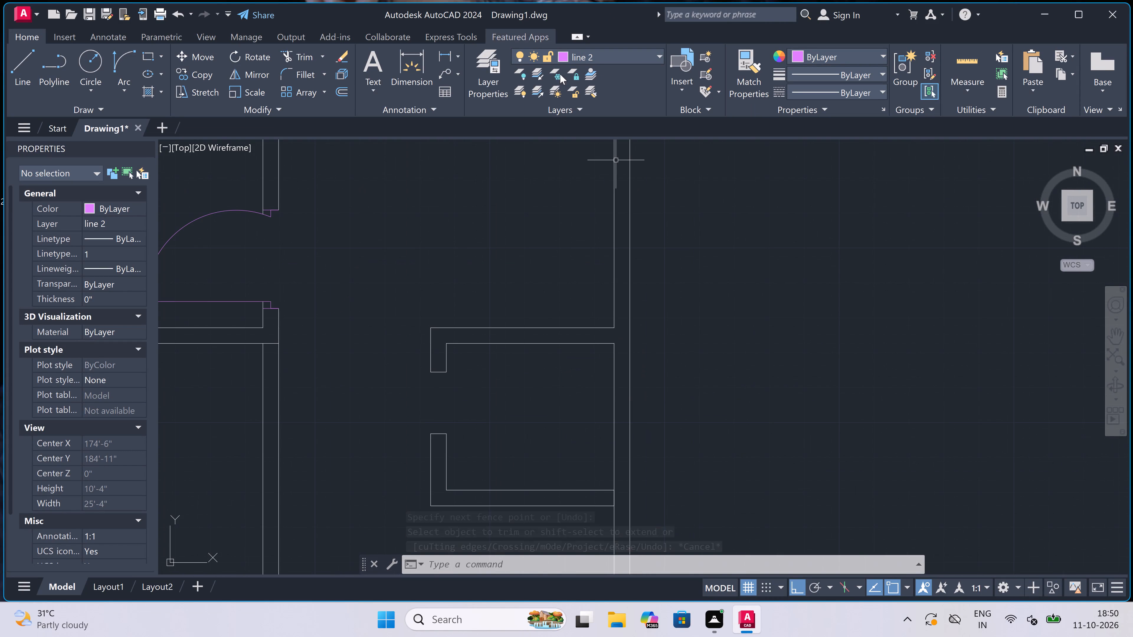
left_click(607, 59)
left_click(609, 105)
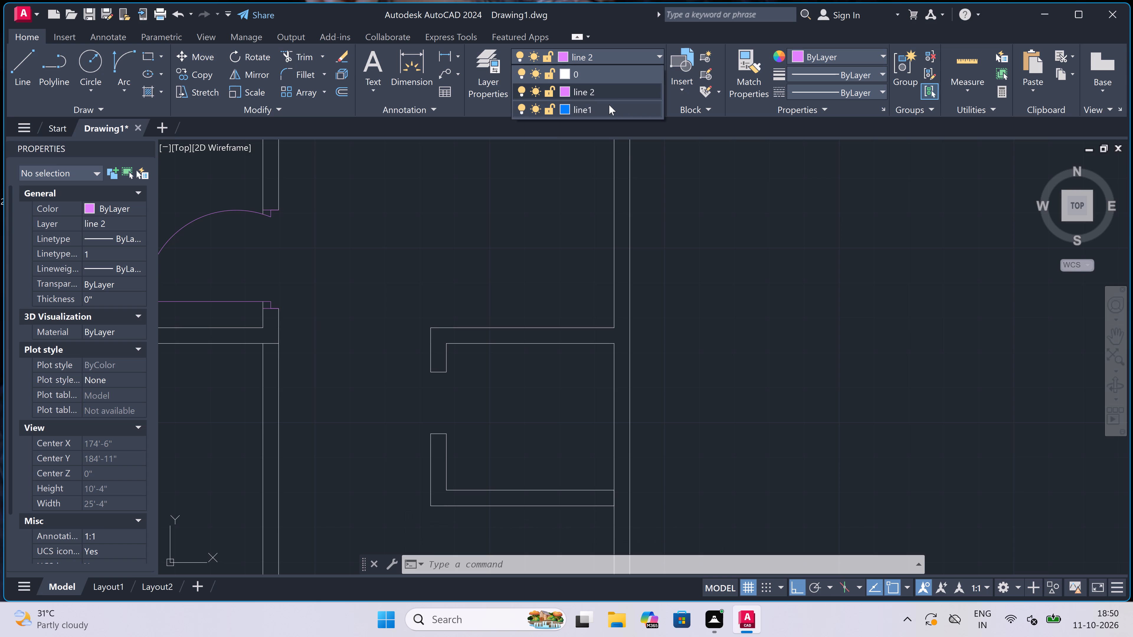
key("l")
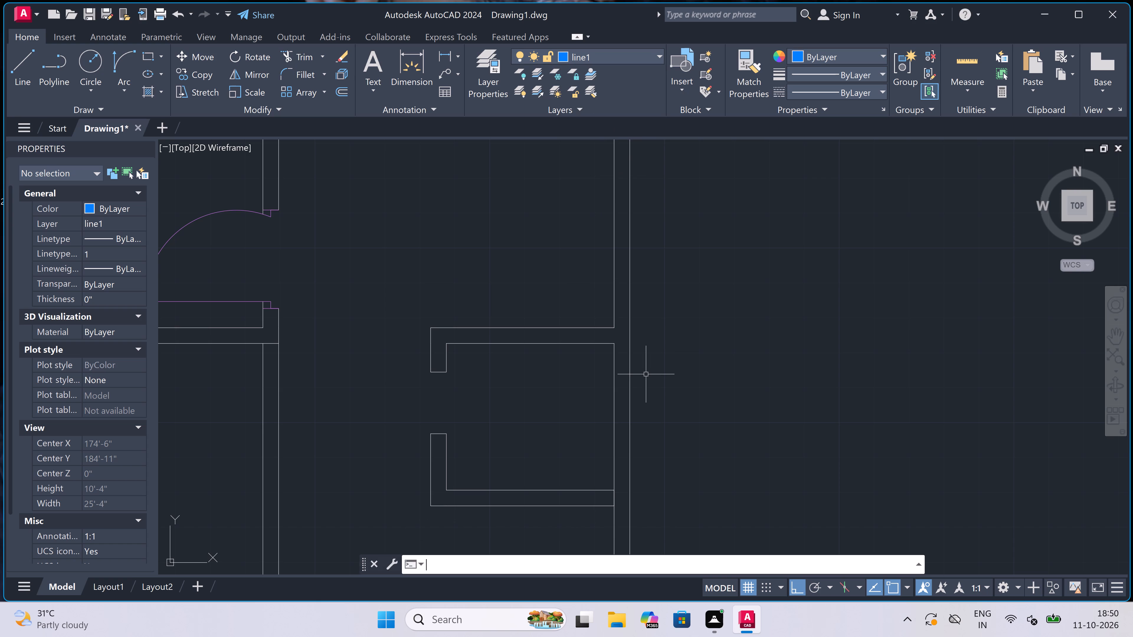
key("space")
left_click(613, 463)
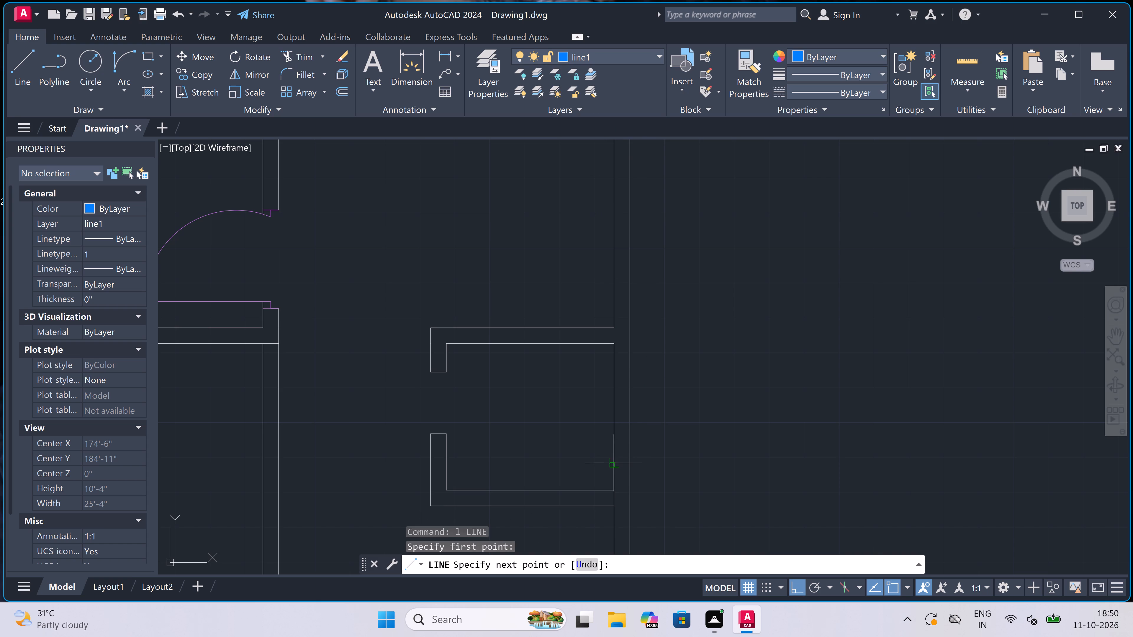
left_click(629, 459)
left_click(619, 459)
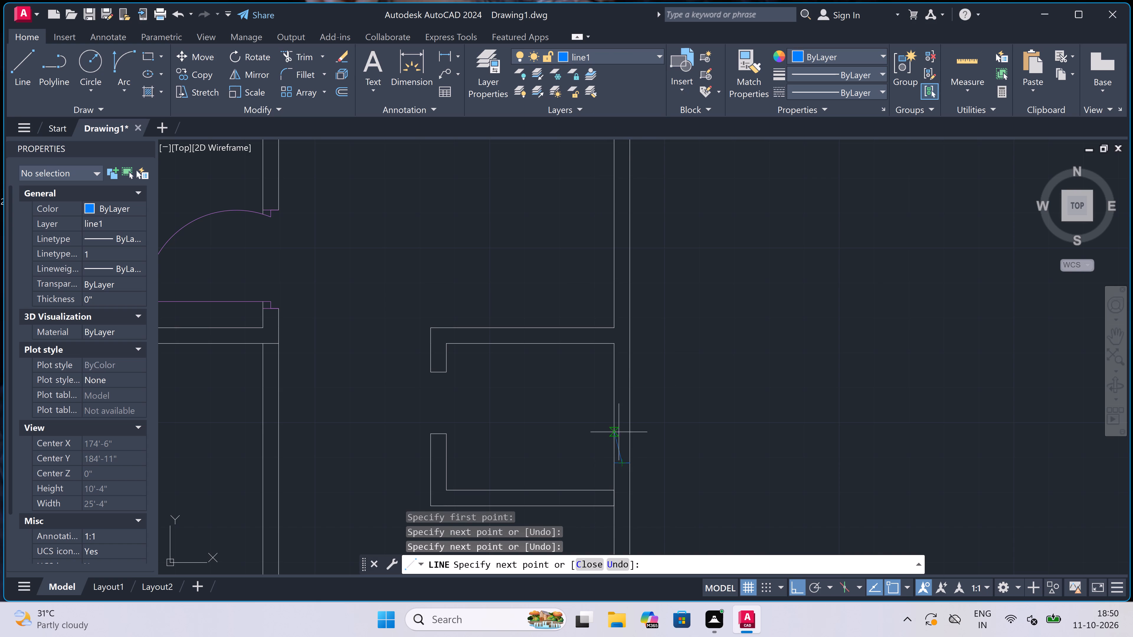
scroll(619, 416, "up", 2)
type("2'")
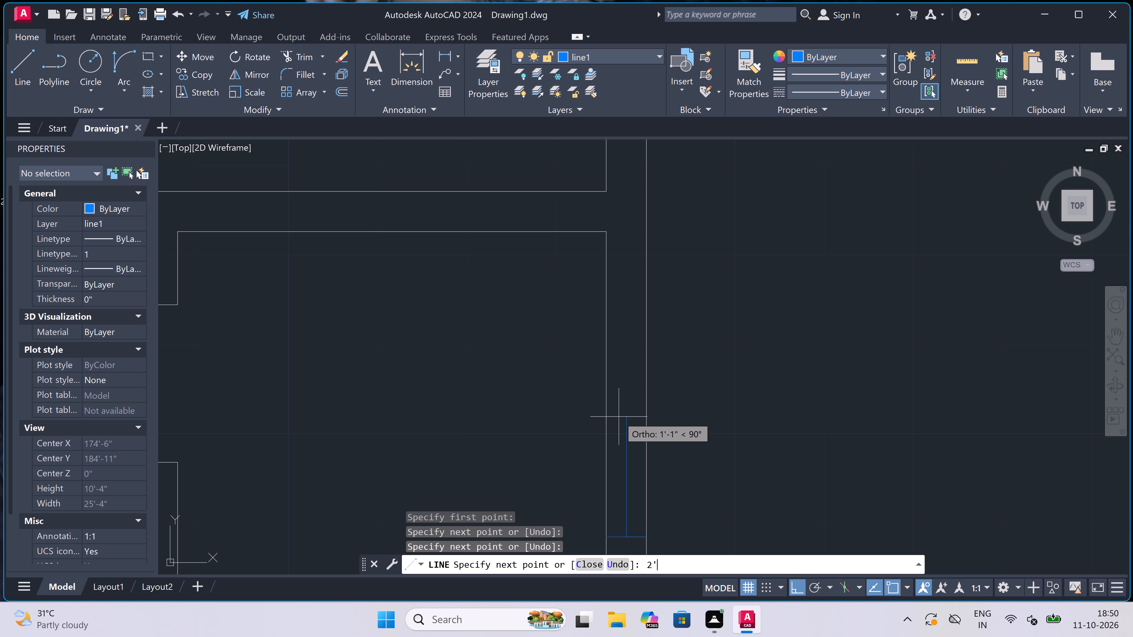
key("space")
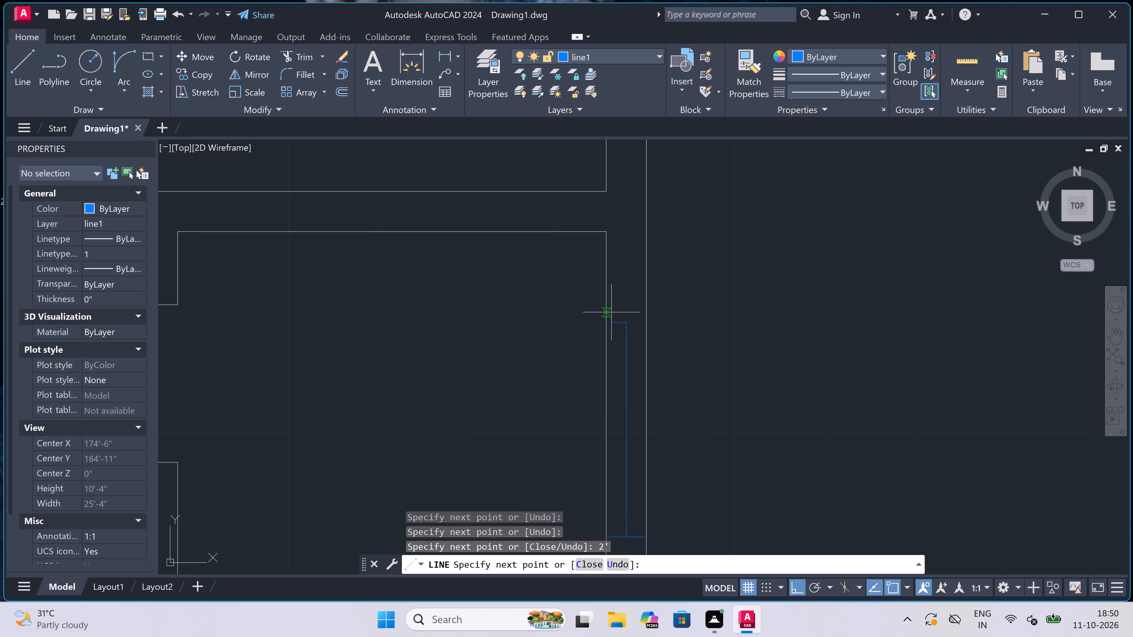
scroll(611, 331, "up", 3)
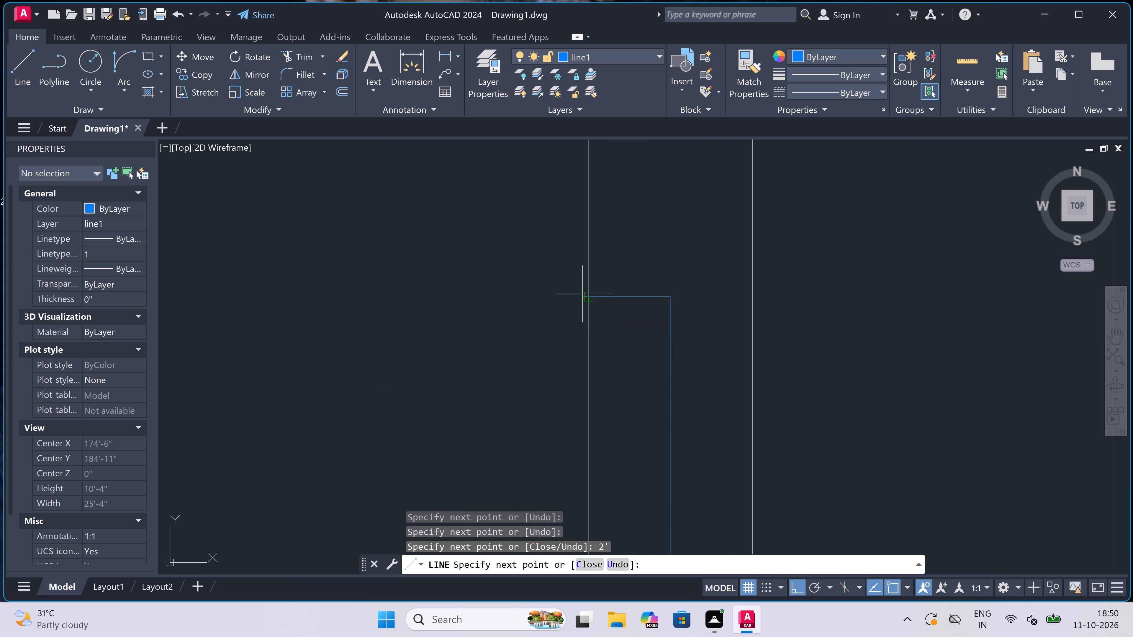
left_click(587, 295)
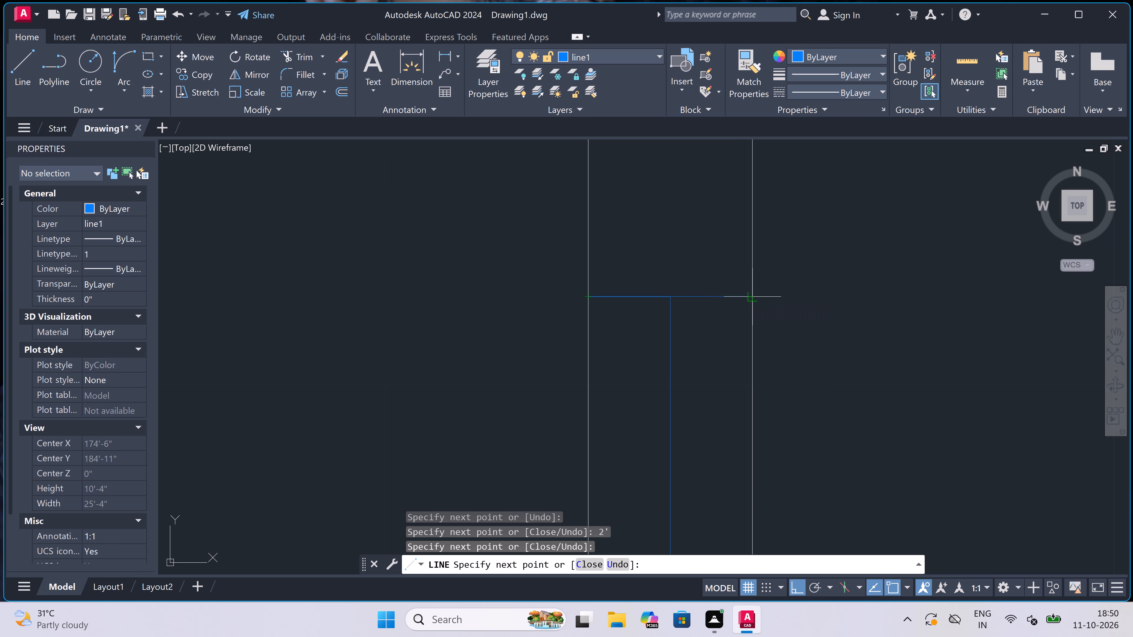
left_click(752, 297)
key("Escape")
Trim both faces of the right outer wall between the two window jamb lines.
scroll(654, 293, "down", 3)
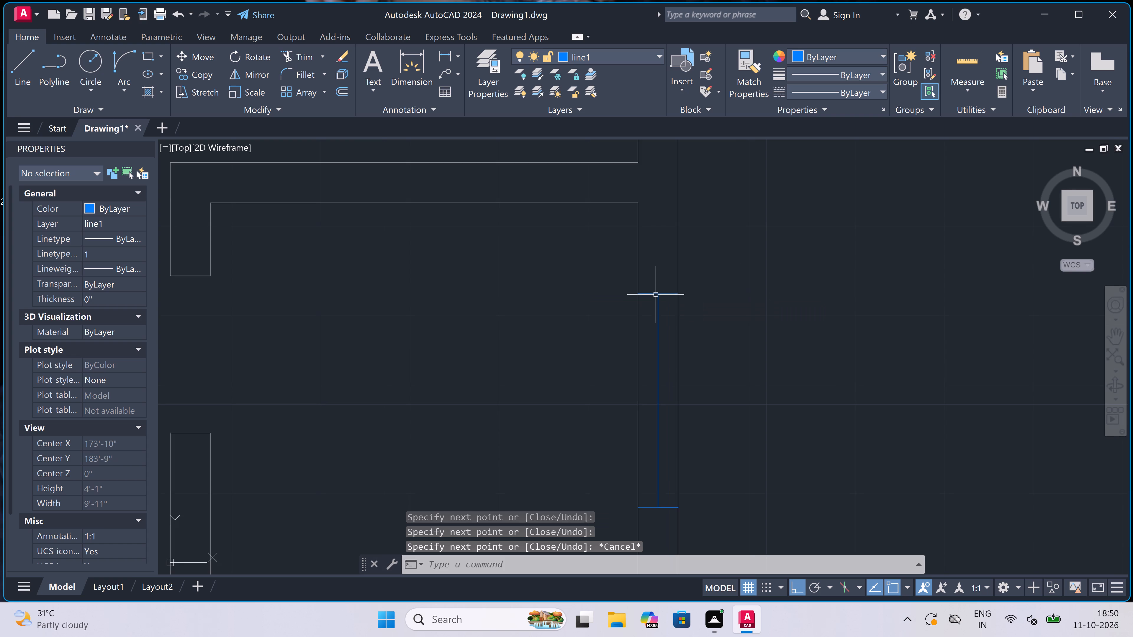
type("tr")
key("space")
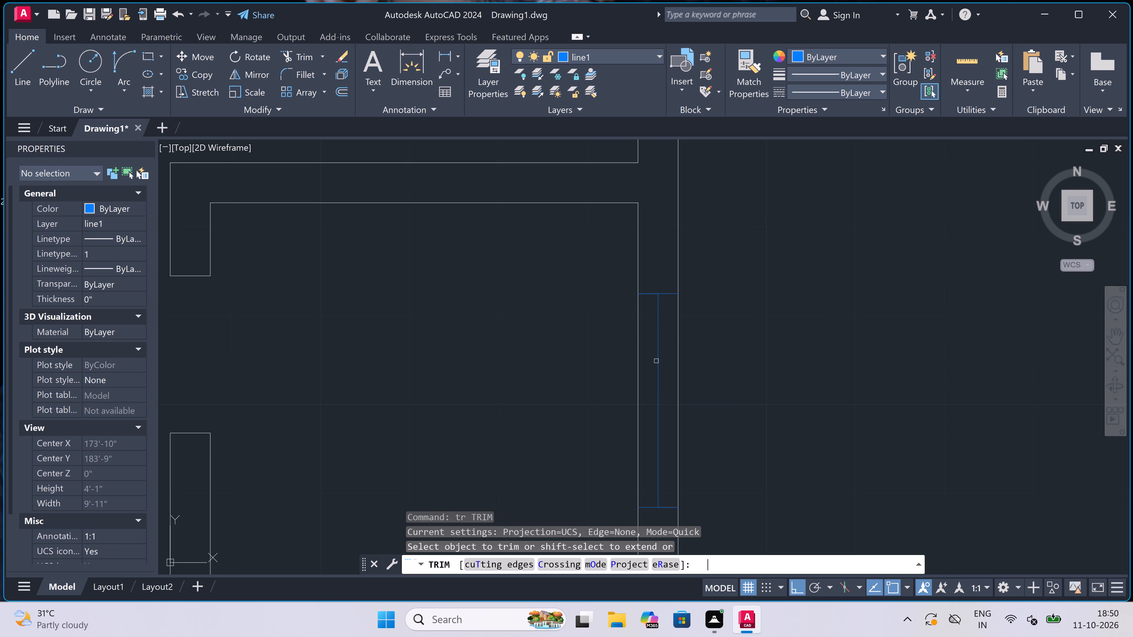
left_click(644, 371)
left_click(615, 391)
left_click(685, 370)
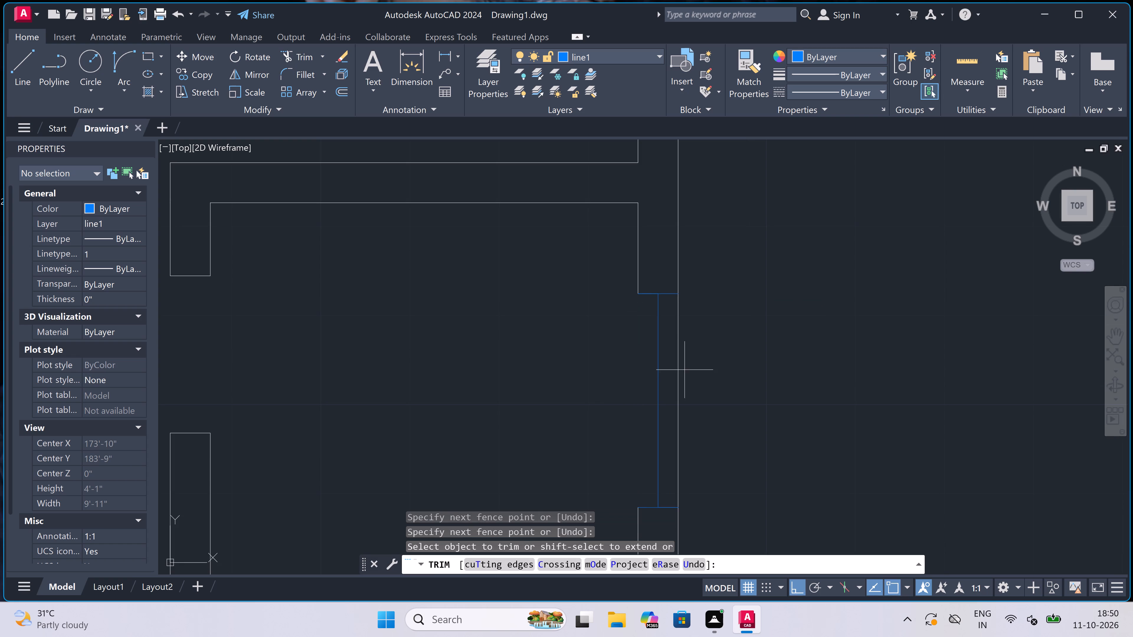
left_click(679, 375)
left_click(679, 375)
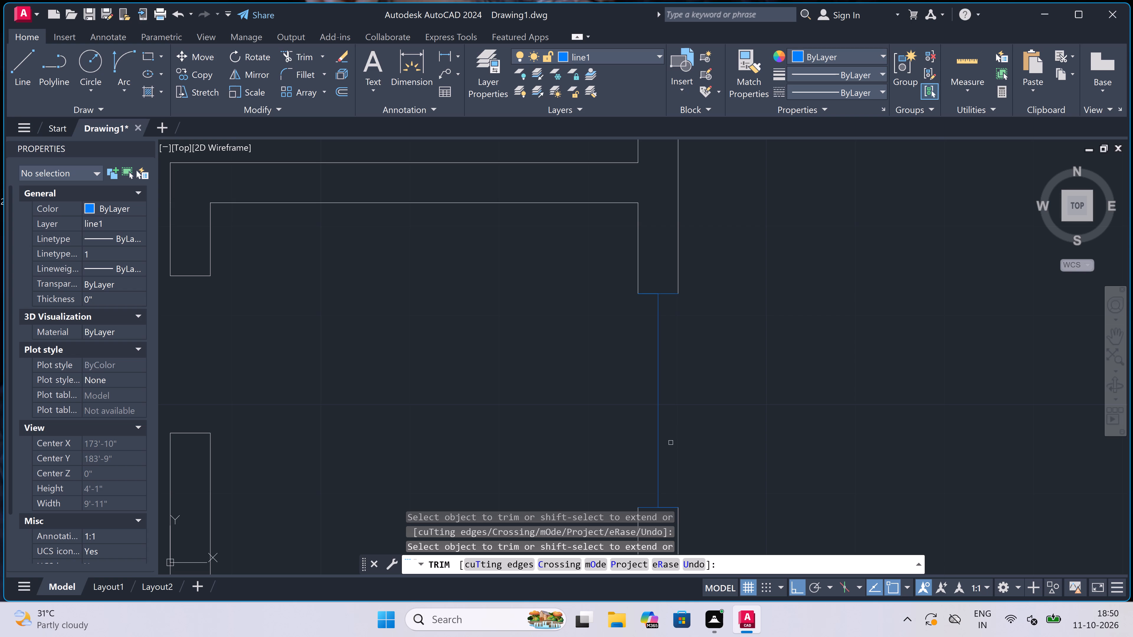
key("Escape")
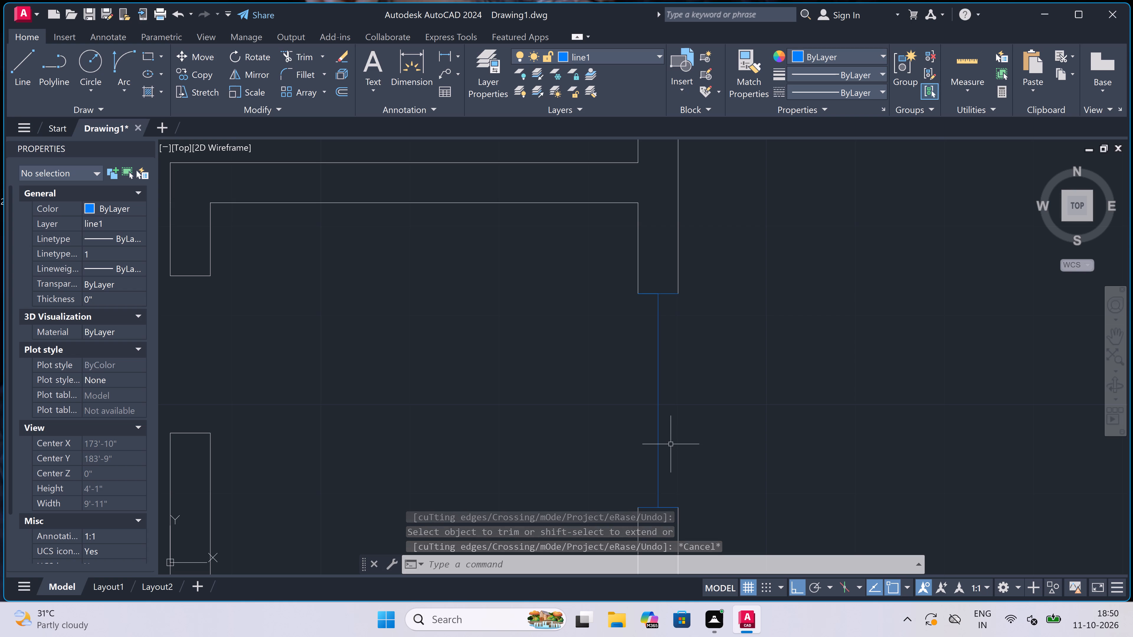
Draw inner-face and outer-face window lines on layer line1 between the jamb corners of the right outer wall opening.
scroll(563, 318, "down", 3)
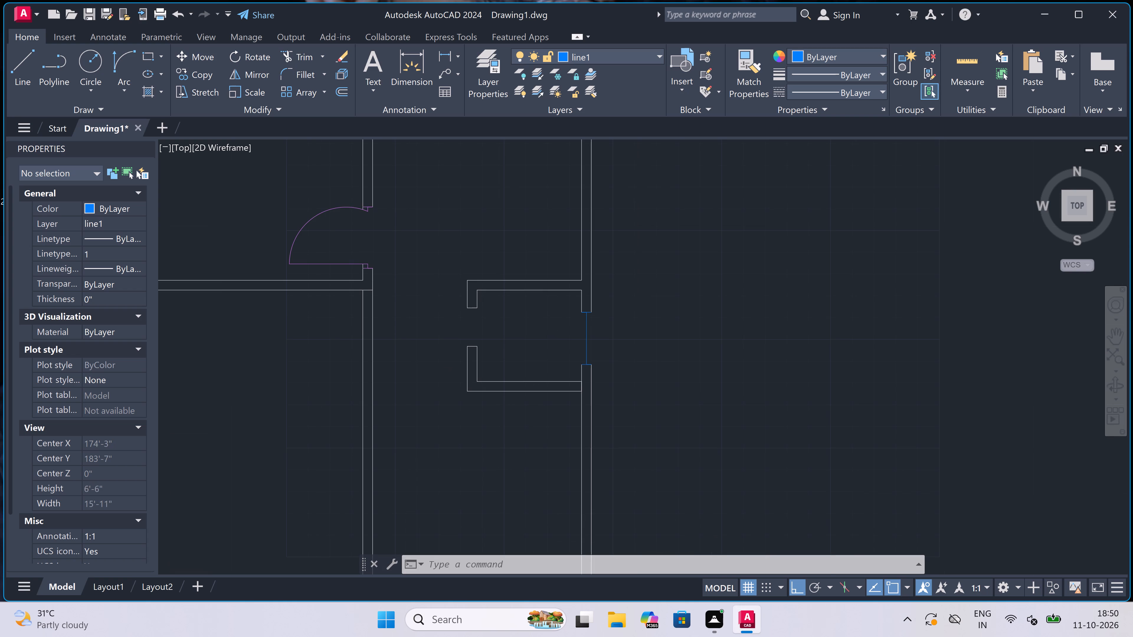
scroll(603, 347, "up", 2)
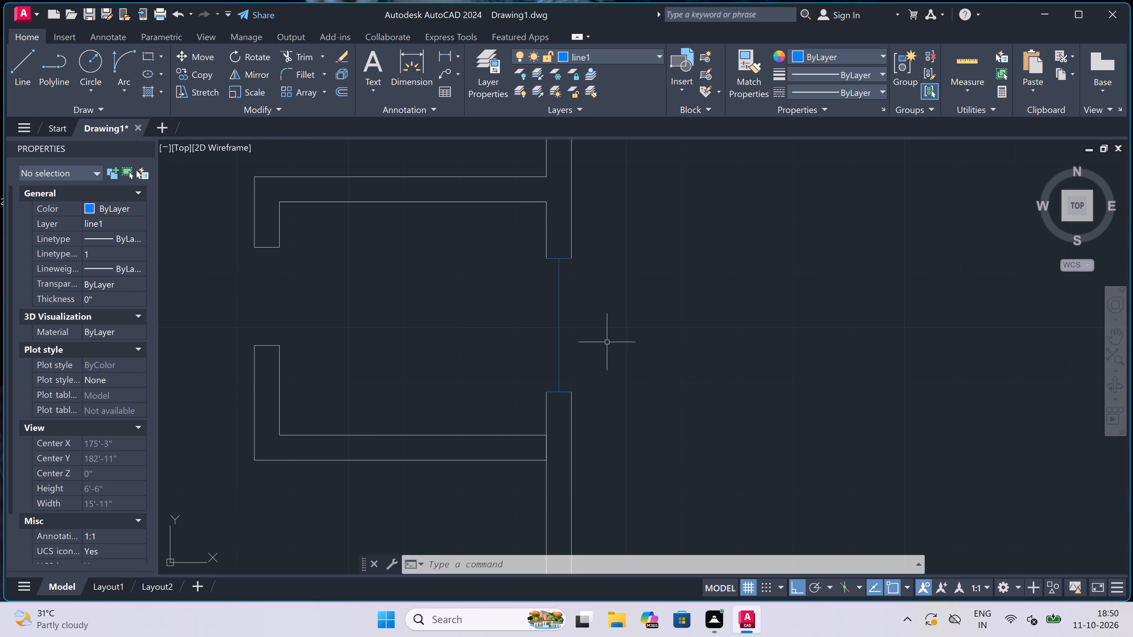
left_click(601, 59)
left_click(575, 109)
type("l")
key("space")
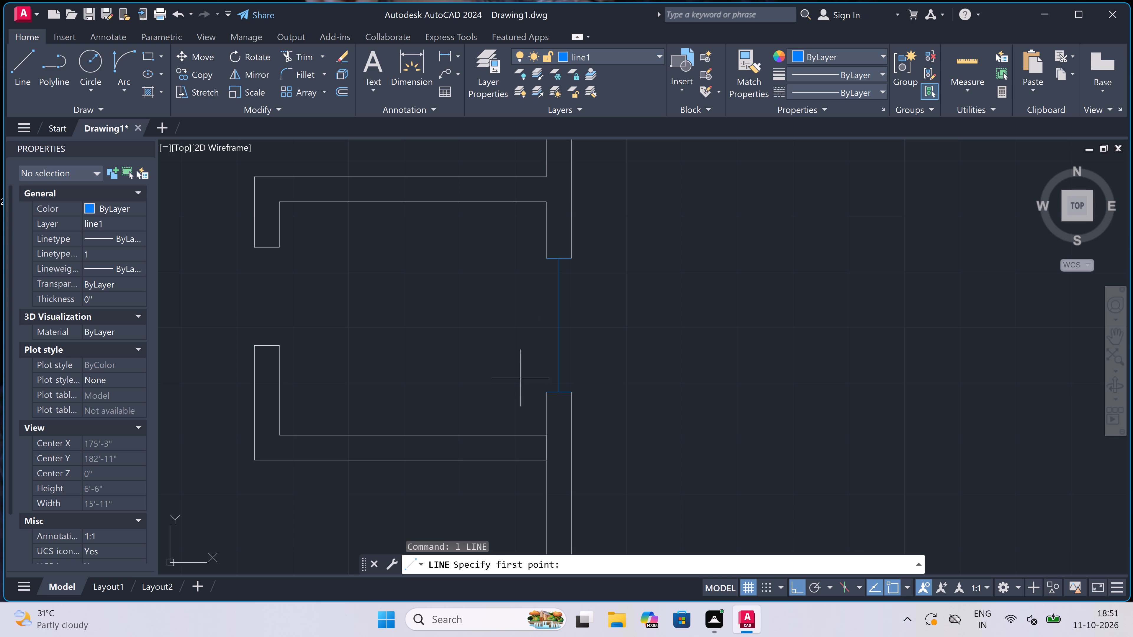
left_click(550, 261)
left_click(542, 393)
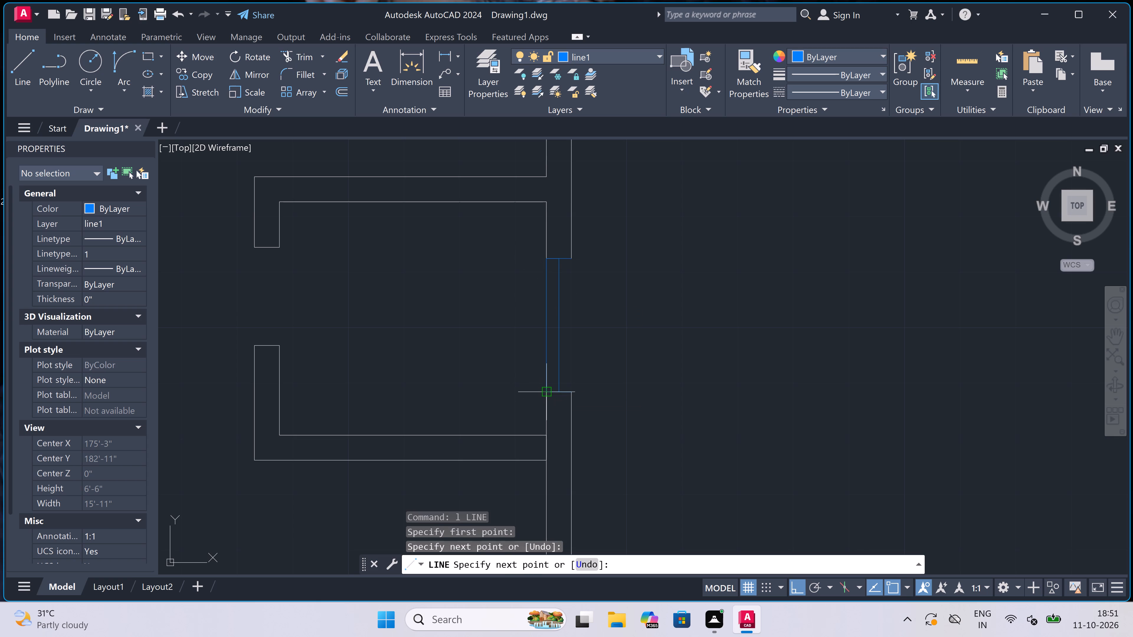
key("Escape")
key("space")
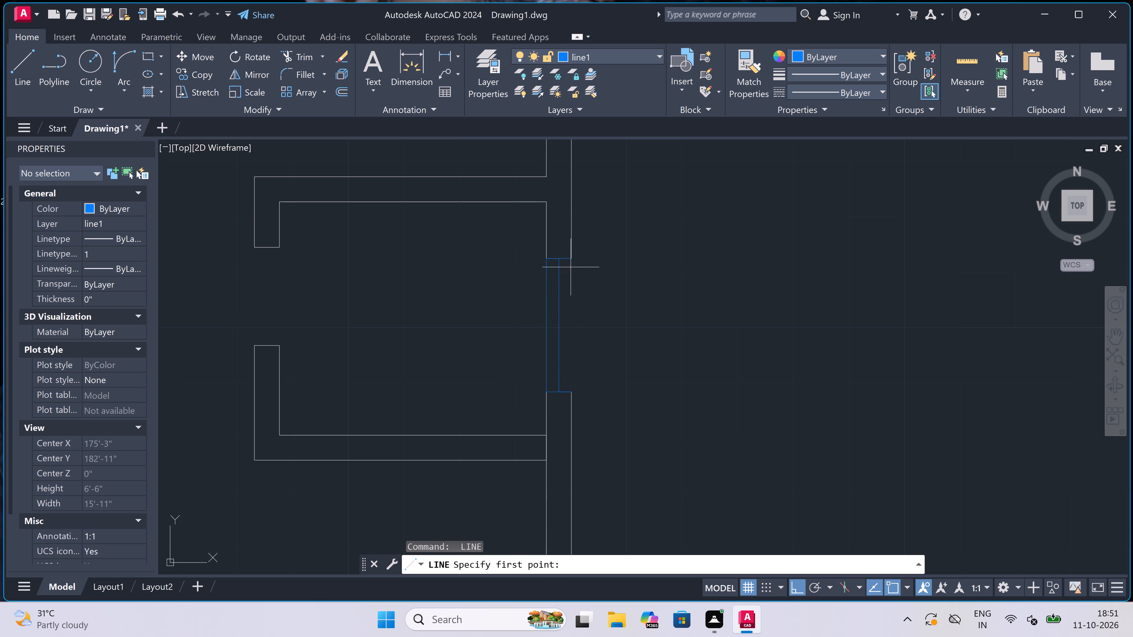
left_click(571, 264)
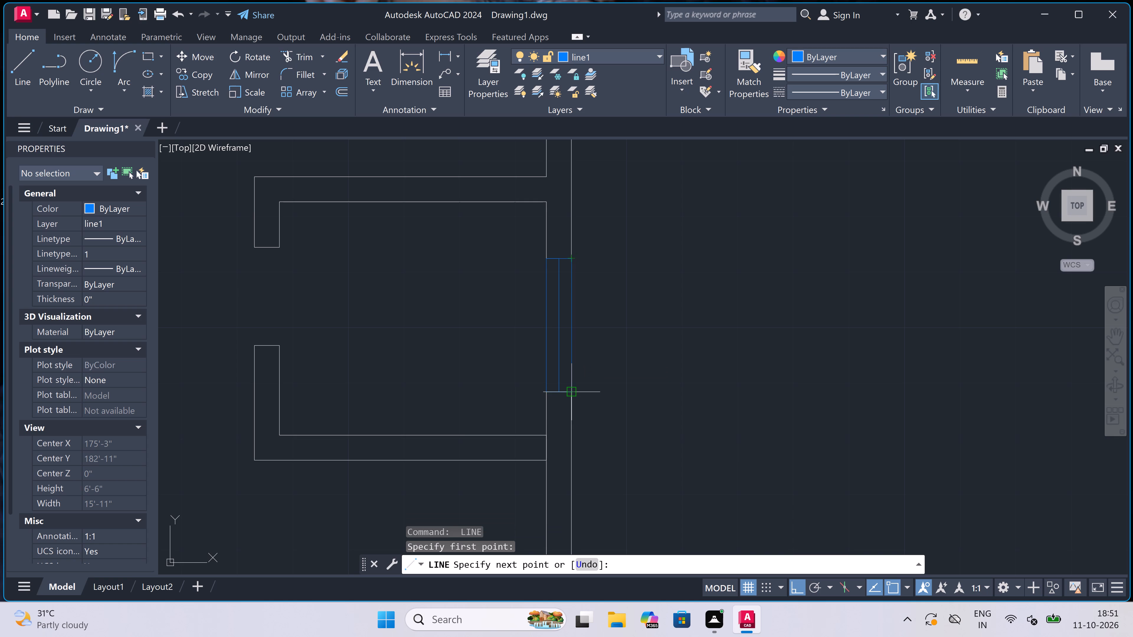
left_click(572, 388)
key("Escape")
Draw a 2' window centre line inside the outer wall beside the left-hand enclosure, with jamb lines across both ends.
scroll(630, 352, "down", 5)
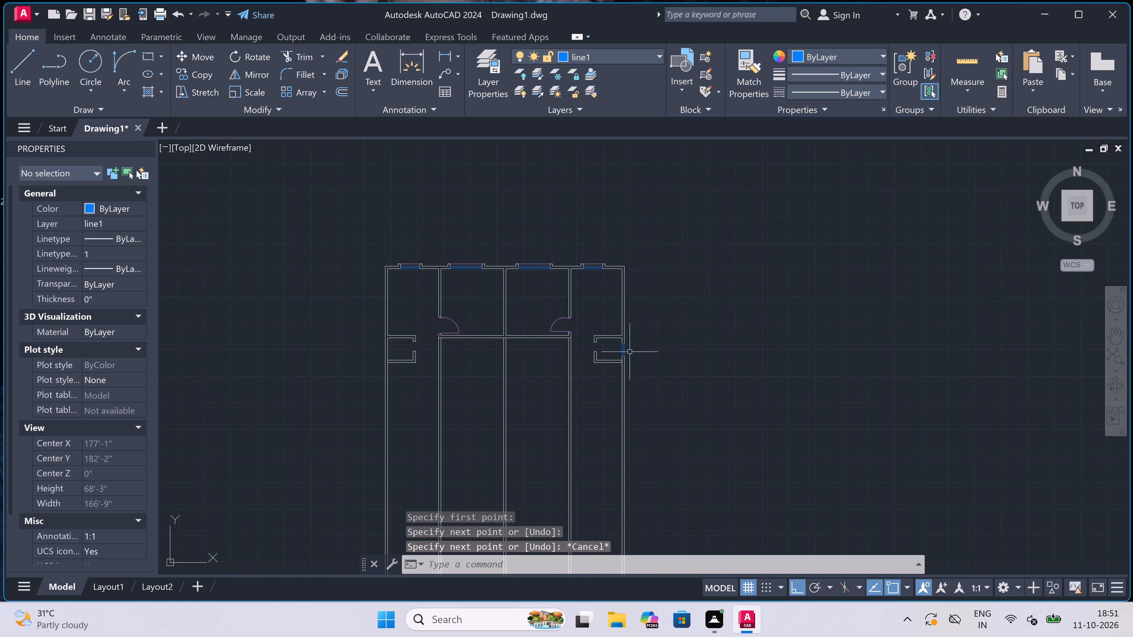
key("space")
scroll(384, 342, "up", 3)
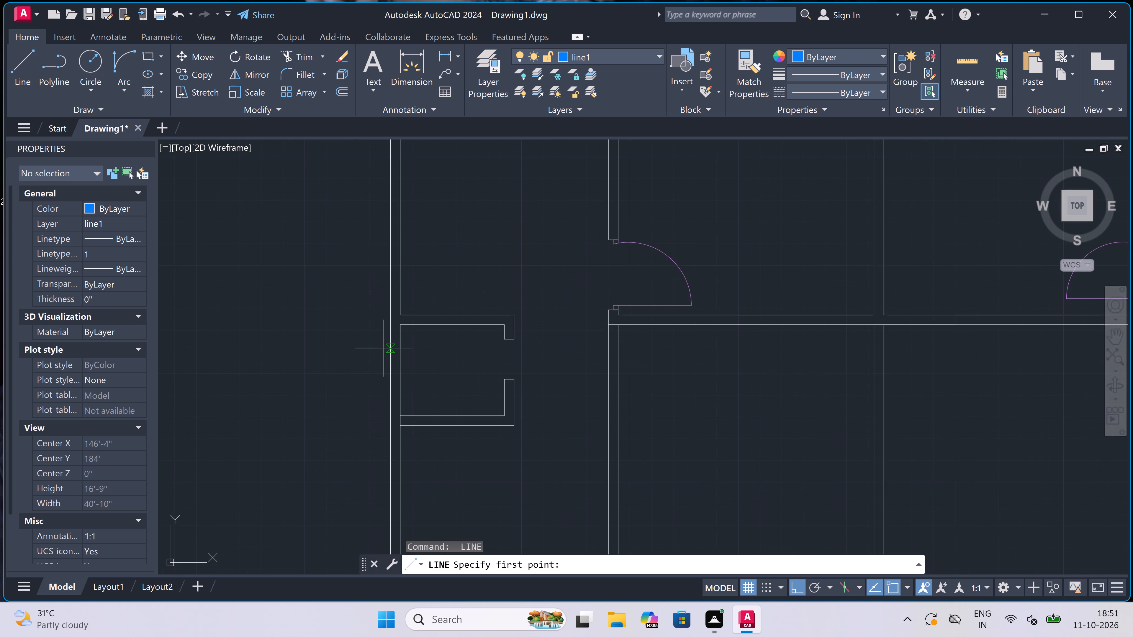
scroll(390, 371, "up", 1)
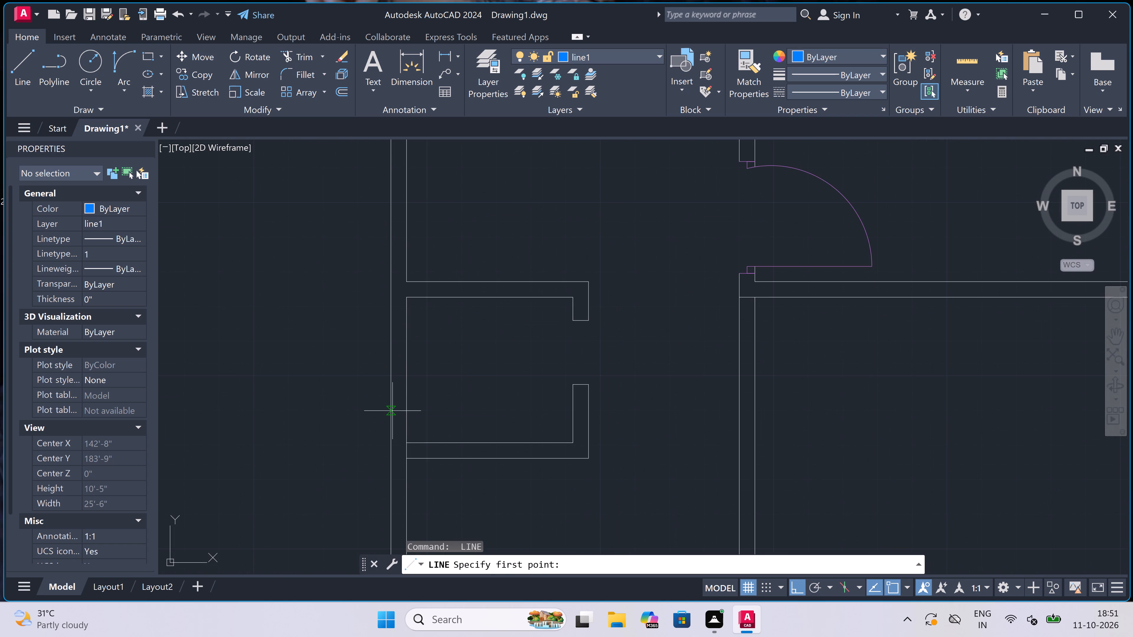
left_click(392, 411)
left_click(410, 409)
scroll(399, 406, "up", 1)
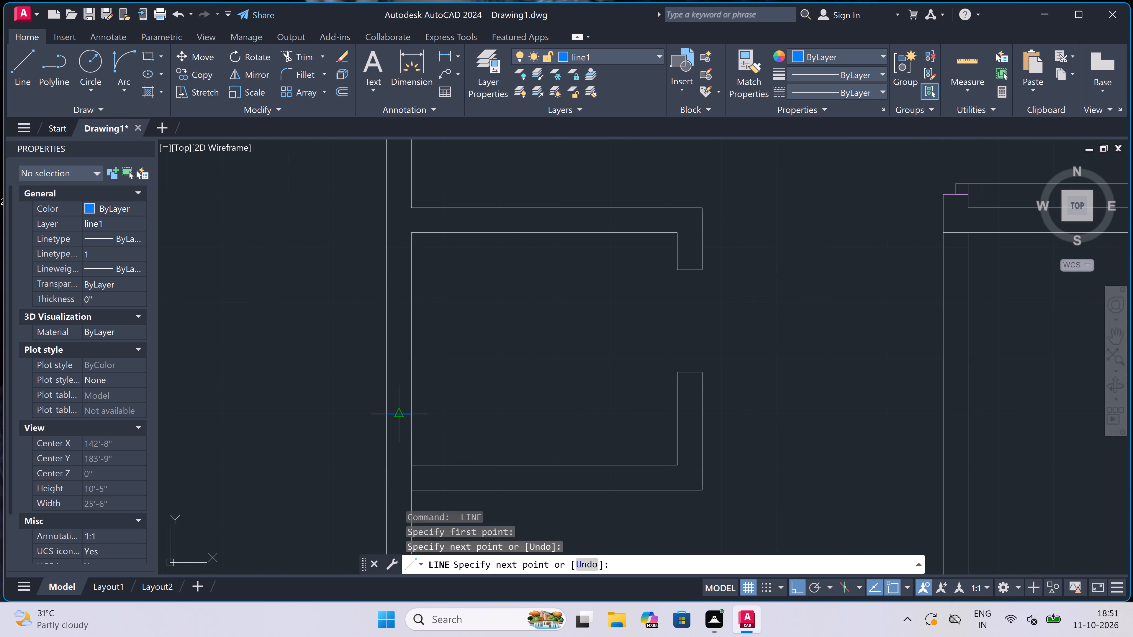
left_click_drag(398, 411, 397, 405)
key("2")
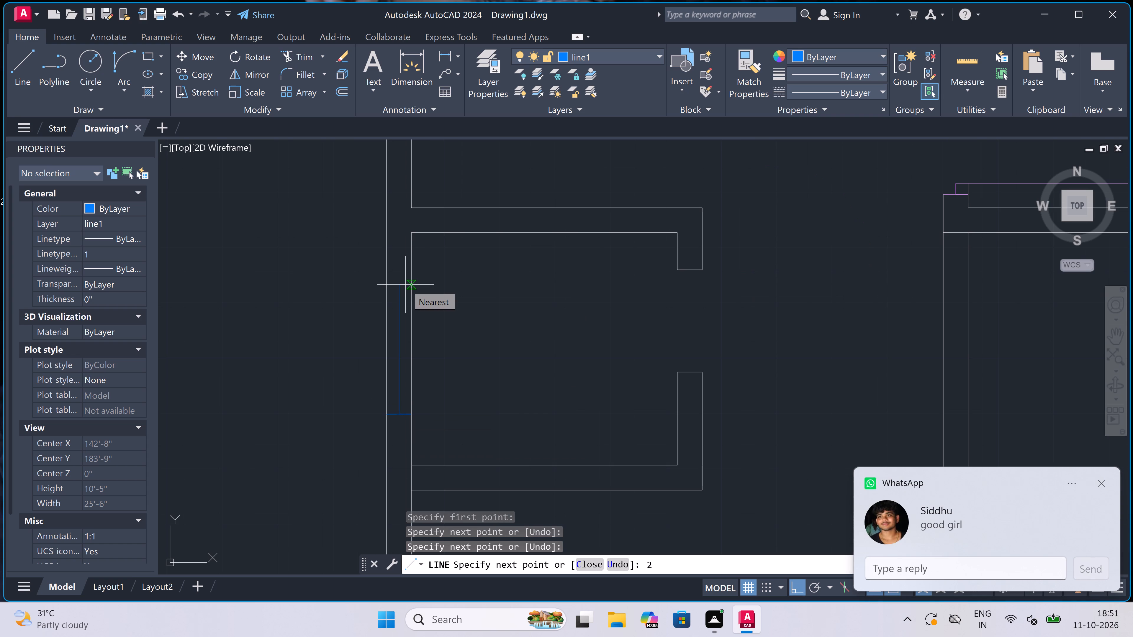
key("apostrophe")
key("space")
scroll(405, 285, "up", 1)
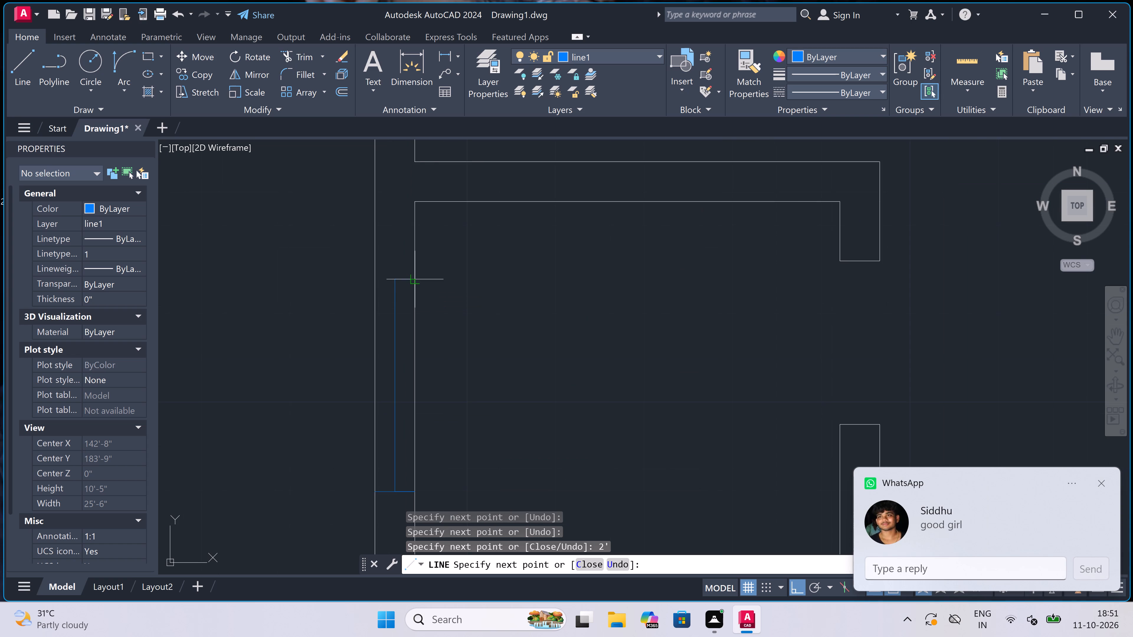
left_click(417, 282)
left_click(377, 280)
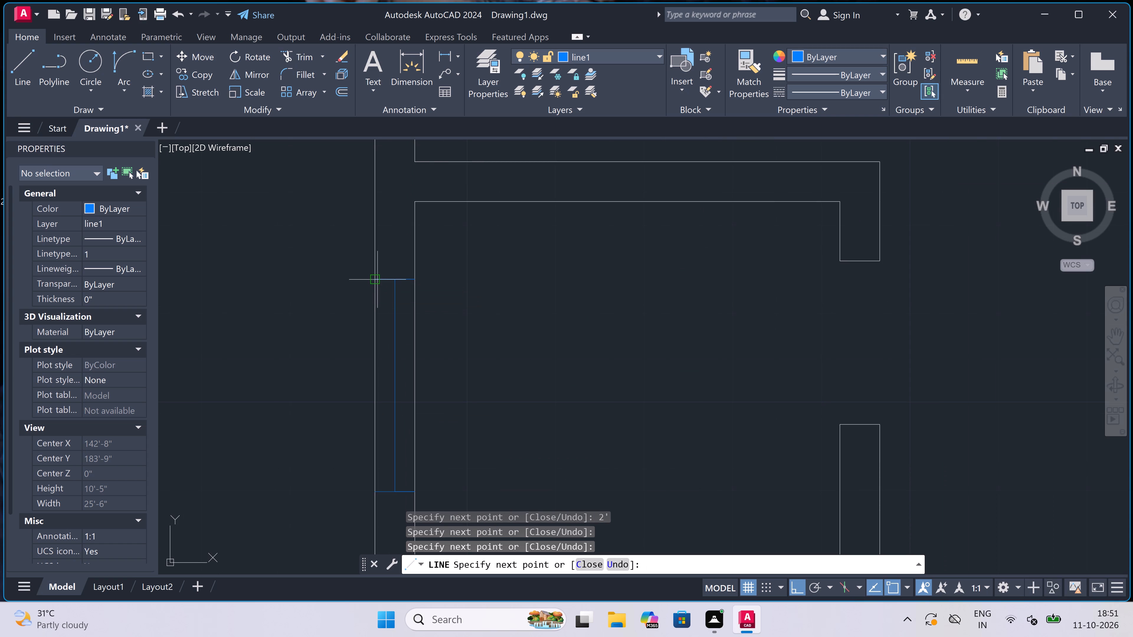
key("Escape")
Trim both faces of the left outer wall between the two window jamb lines.
type("tr")
key("space")
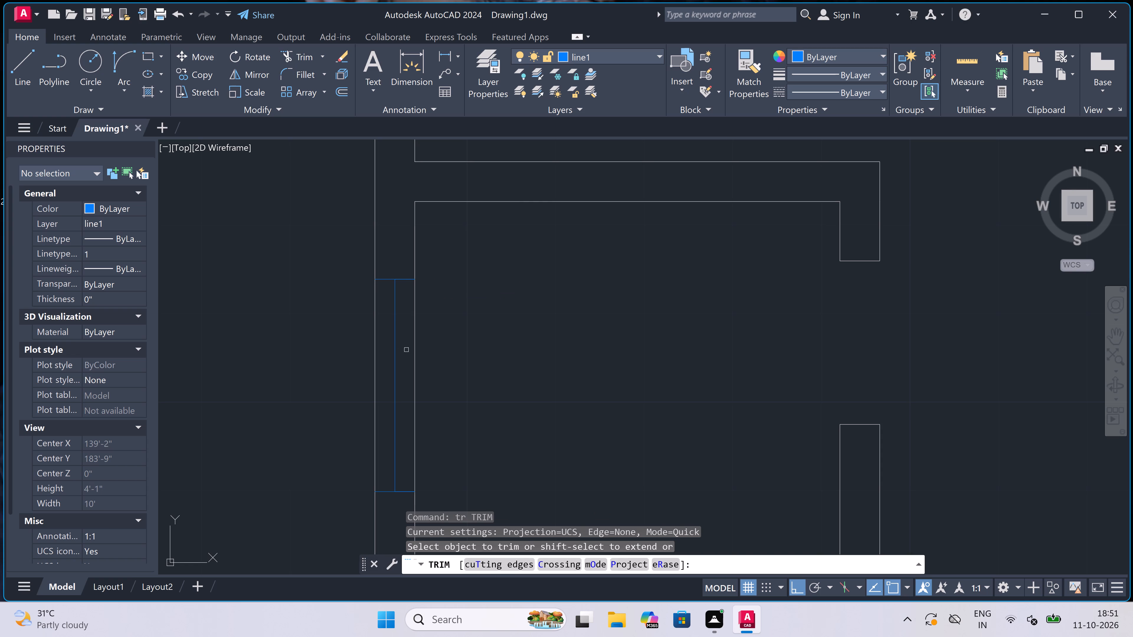
left_click(412, 347)
left_click(427, 340)
left_click(377, 350)
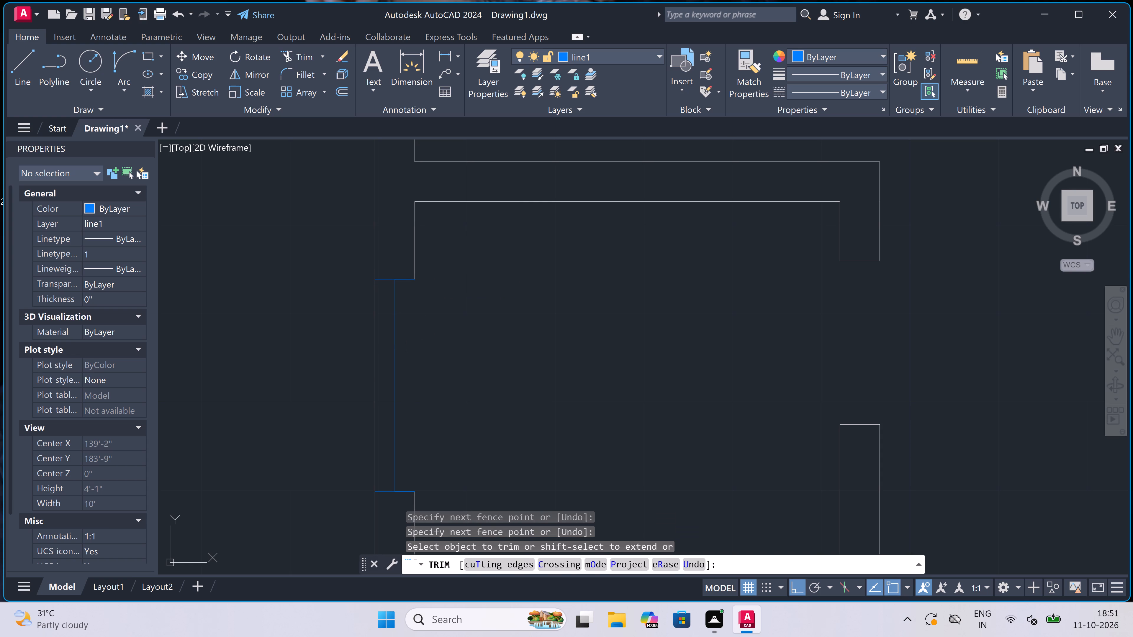
left_click(371, 351)
key("Escape")
Draw inner-face and outer-face window lines on layer line1 between the jamb corners of the left outer wall opening.
key("l")
key("space")
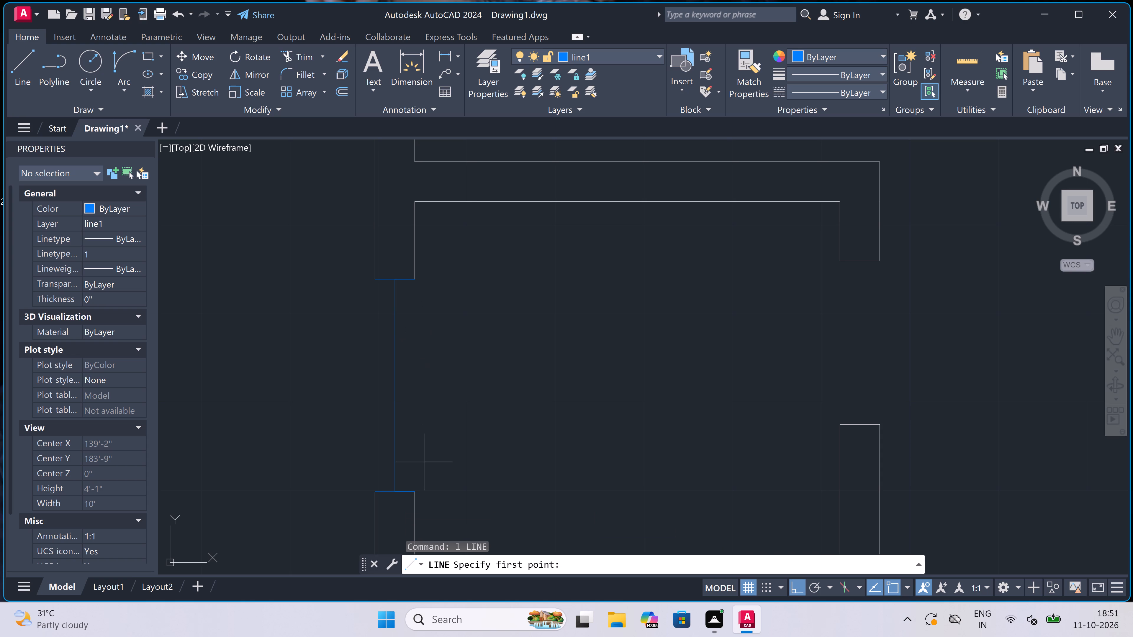
left_click(417, 488)
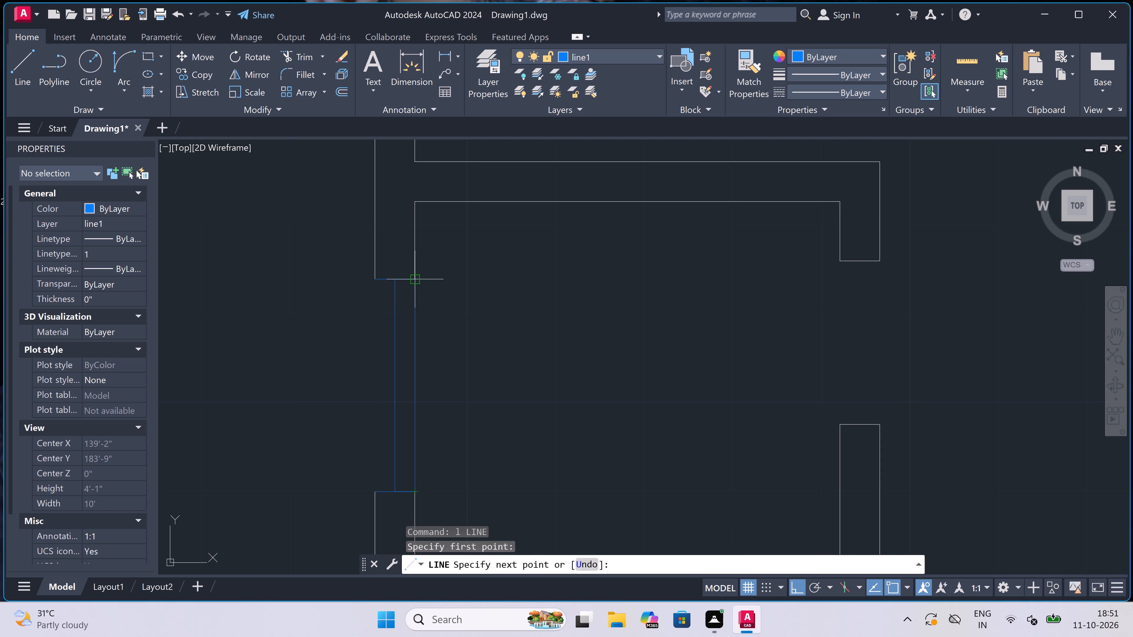
left_click(412, 276)
key("Escape")
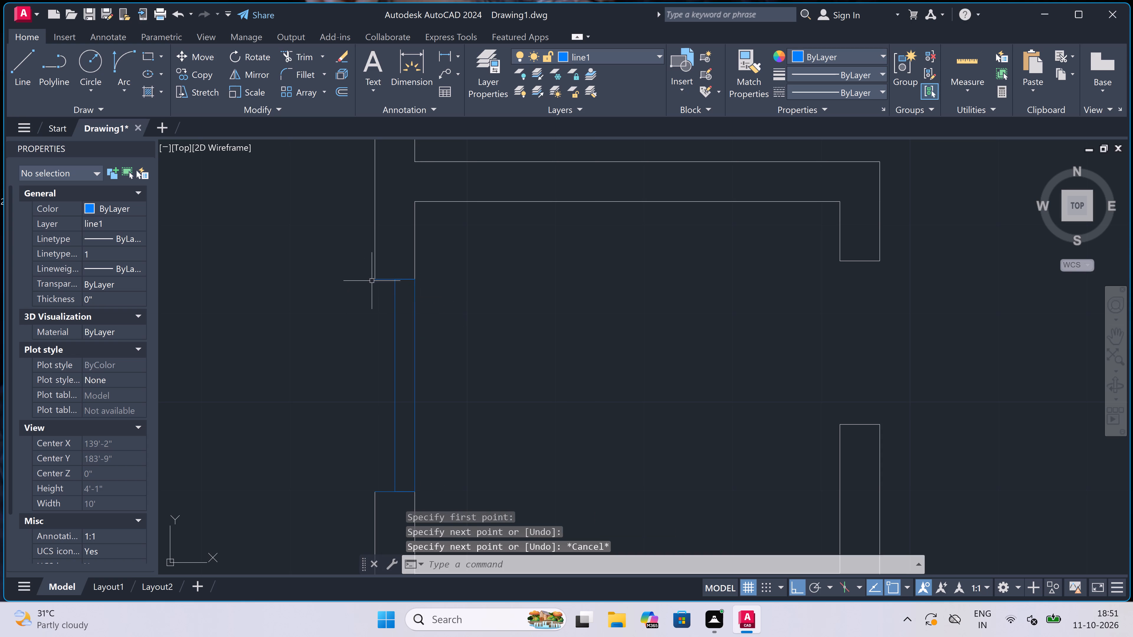
key("space")
left_click(375, 280)
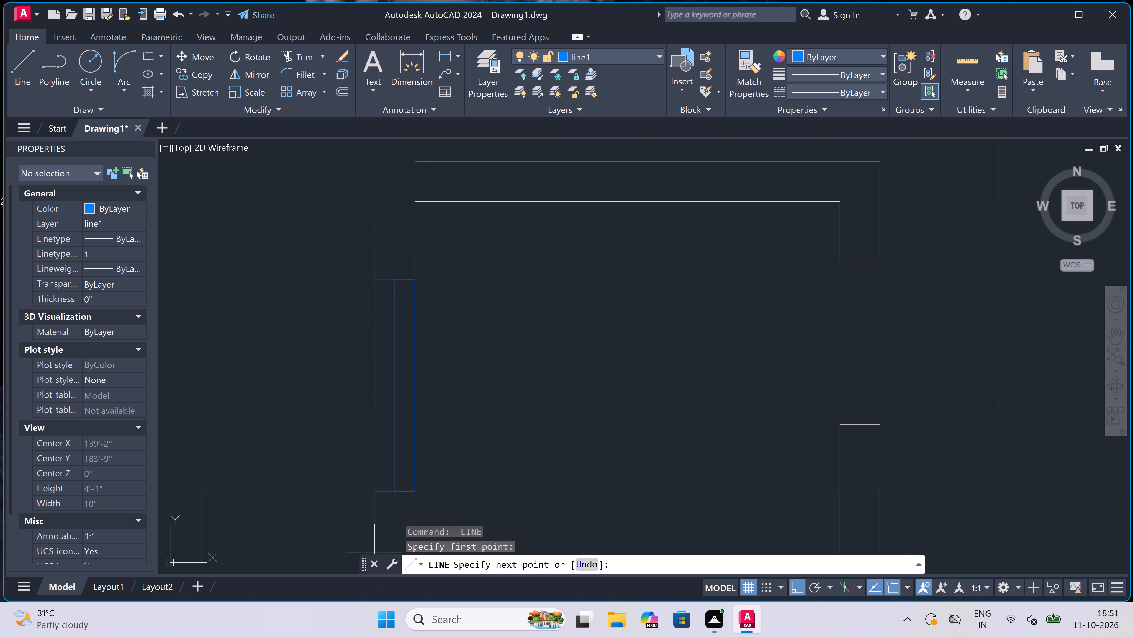
double_click(377, 490)
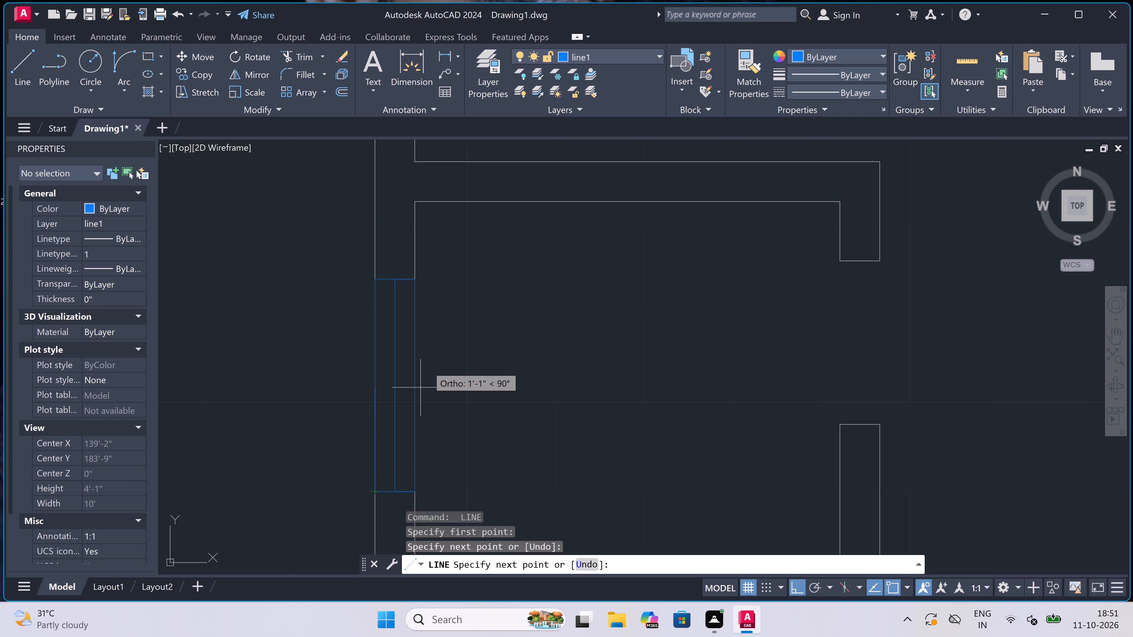
key("Escape")
On layer 0, draw an L-shaped line in the upper-left room, about 9'-1" up from the enclosure wall and across to the partition.
scroll(433, 282, "down", 4)
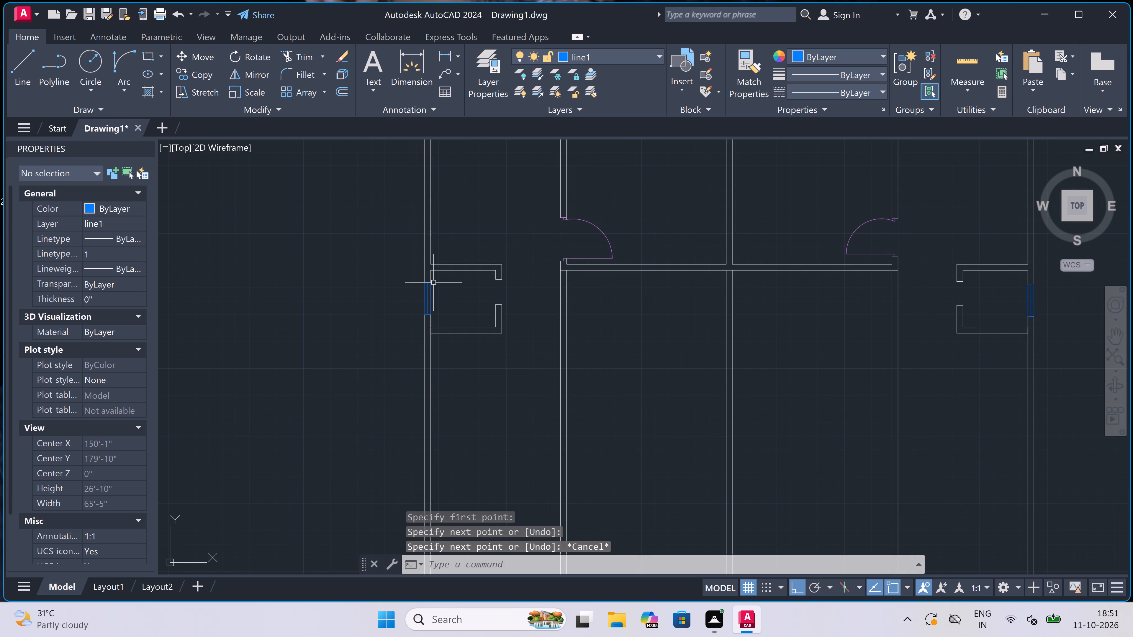
scroll(434, 283, "down", 3)
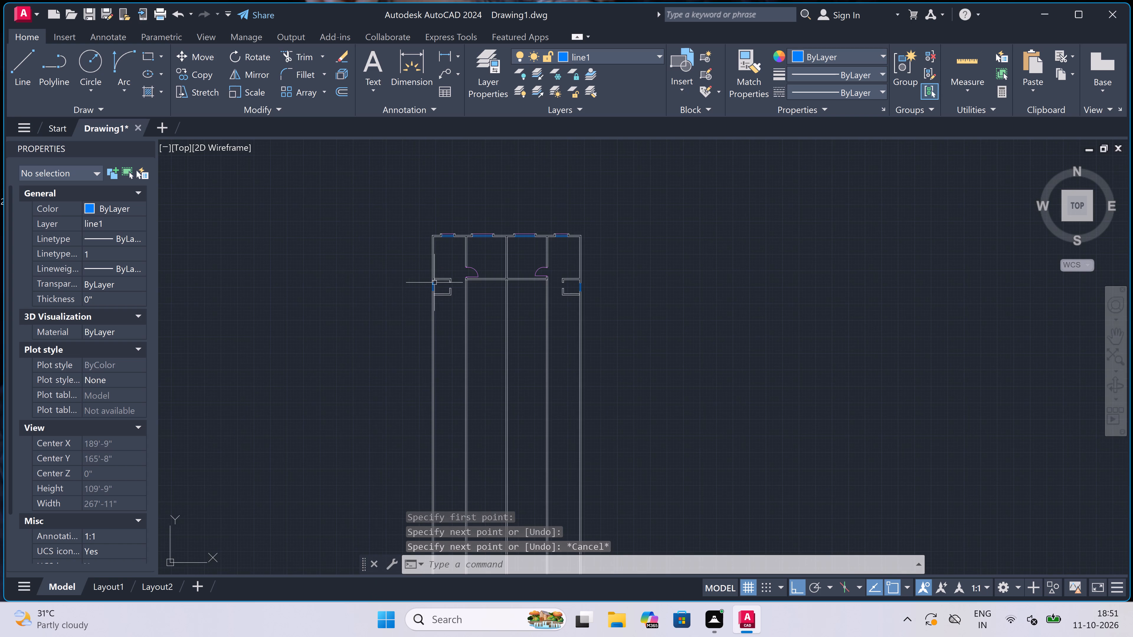
scroll(499, 272, "up", 2)
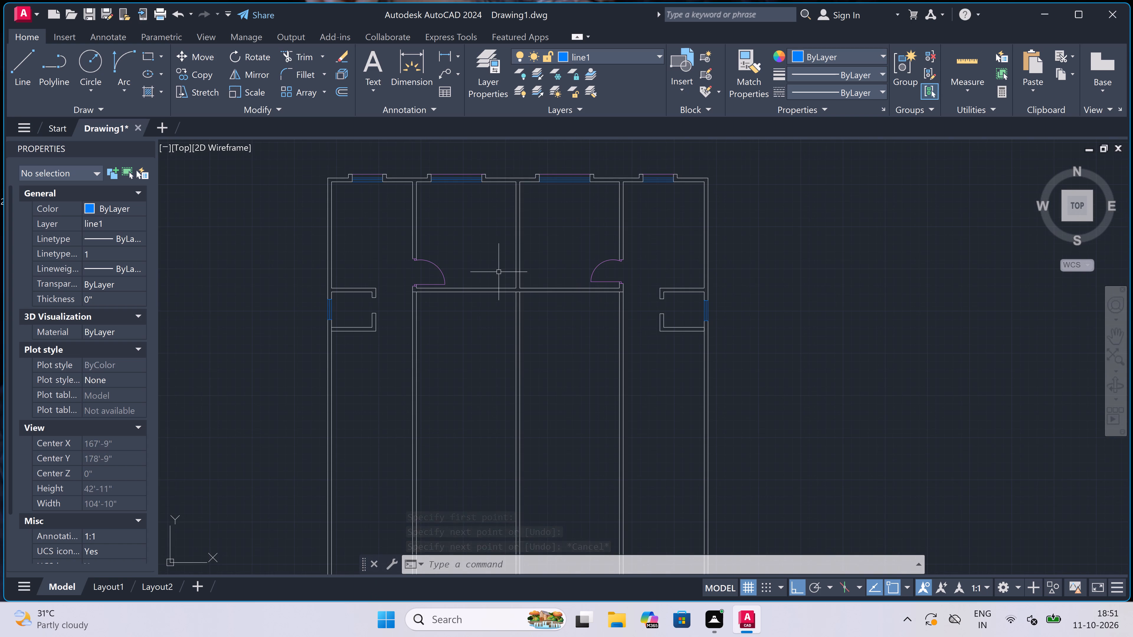
scroll(500, 272, "down", 2)
scroll(438, 245, "up", 4)
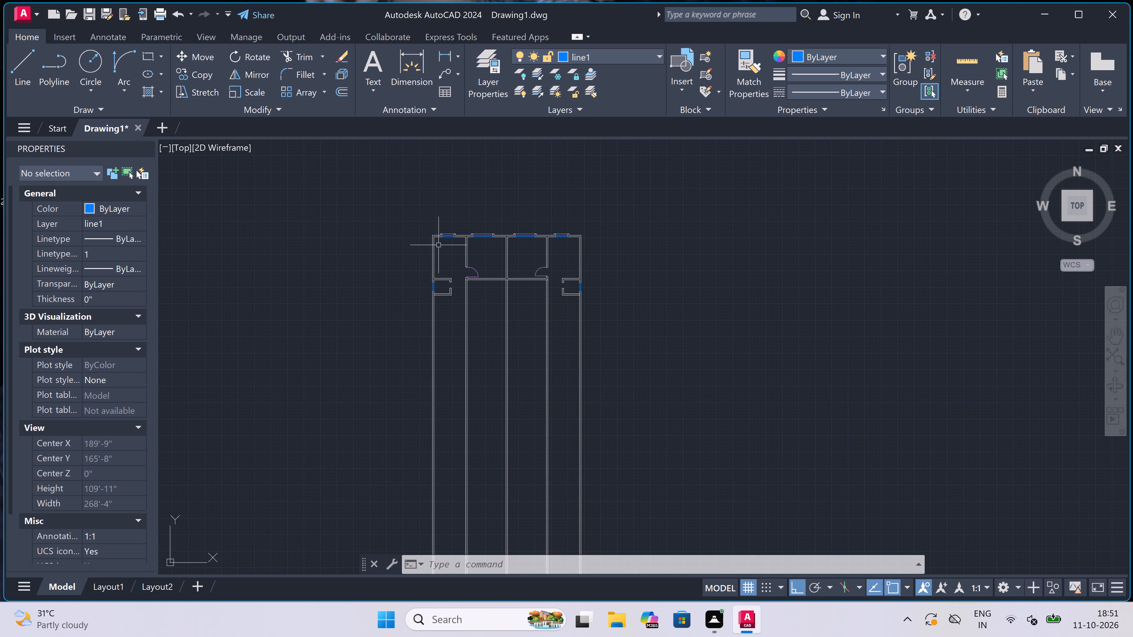
left_click(600, 51)
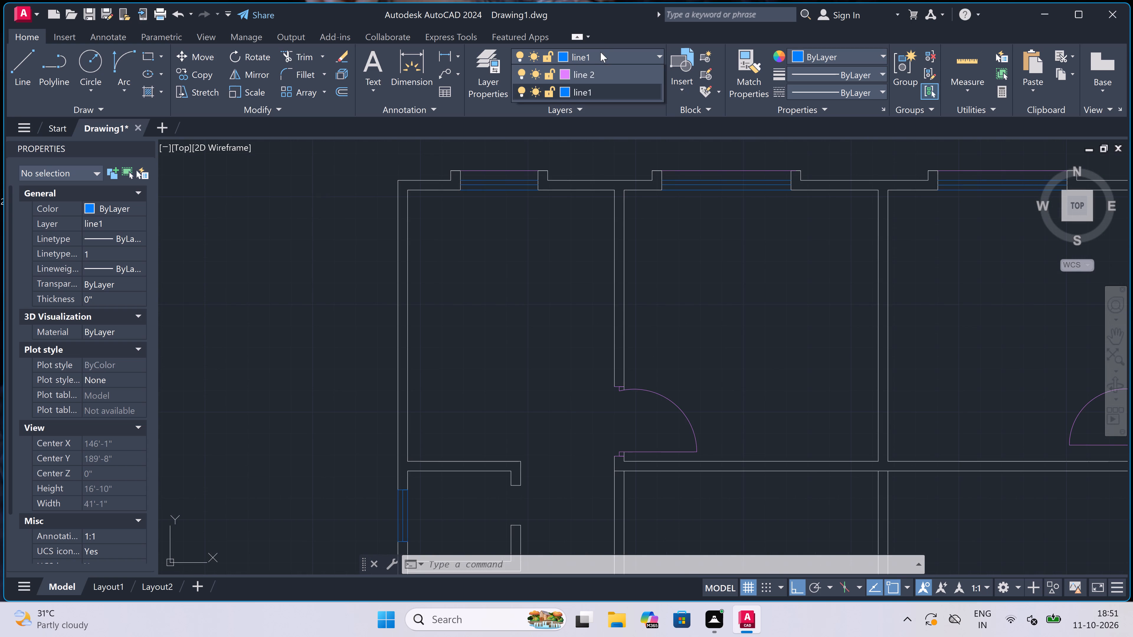
left_click(596, 69)
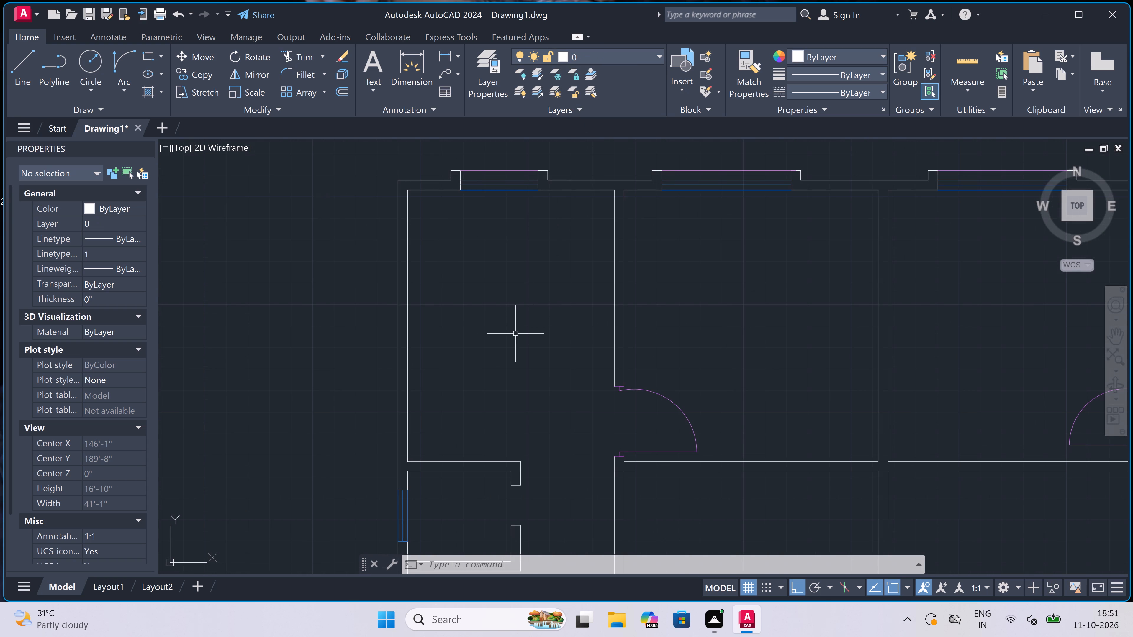
type("l")
key("space")
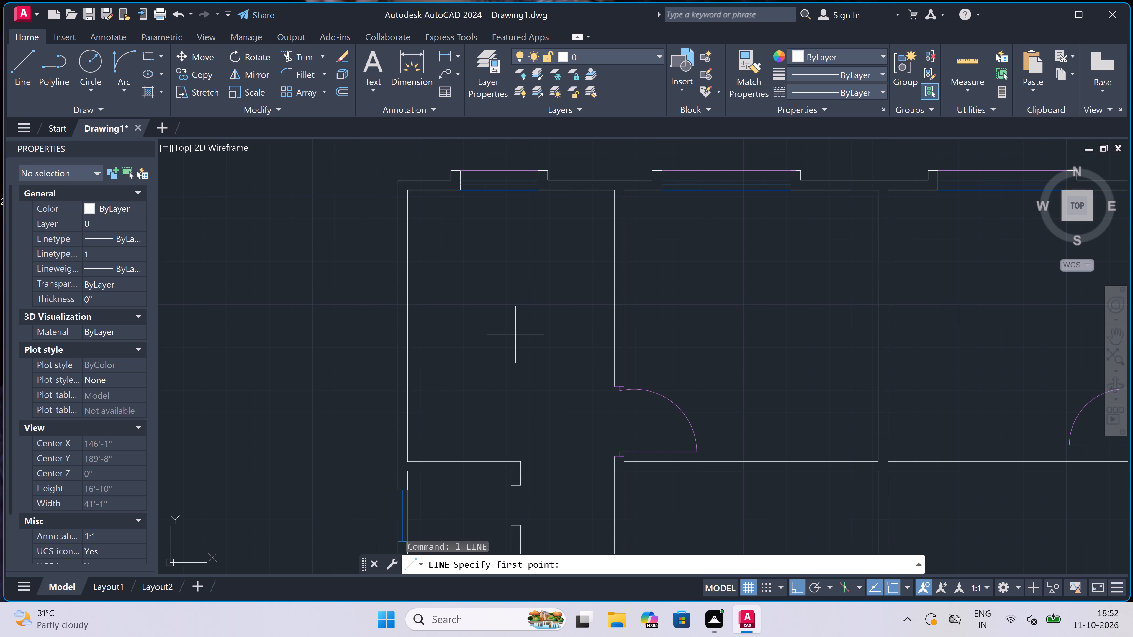
left_click(442, 459)
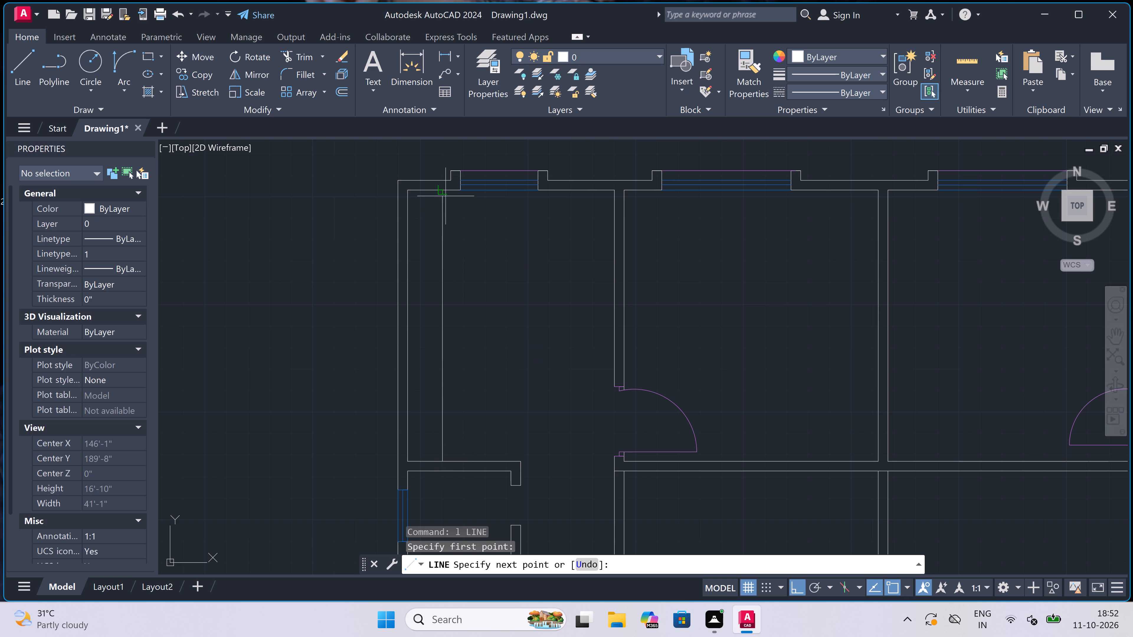
left_click(441, 226)
double_click(610, 227)
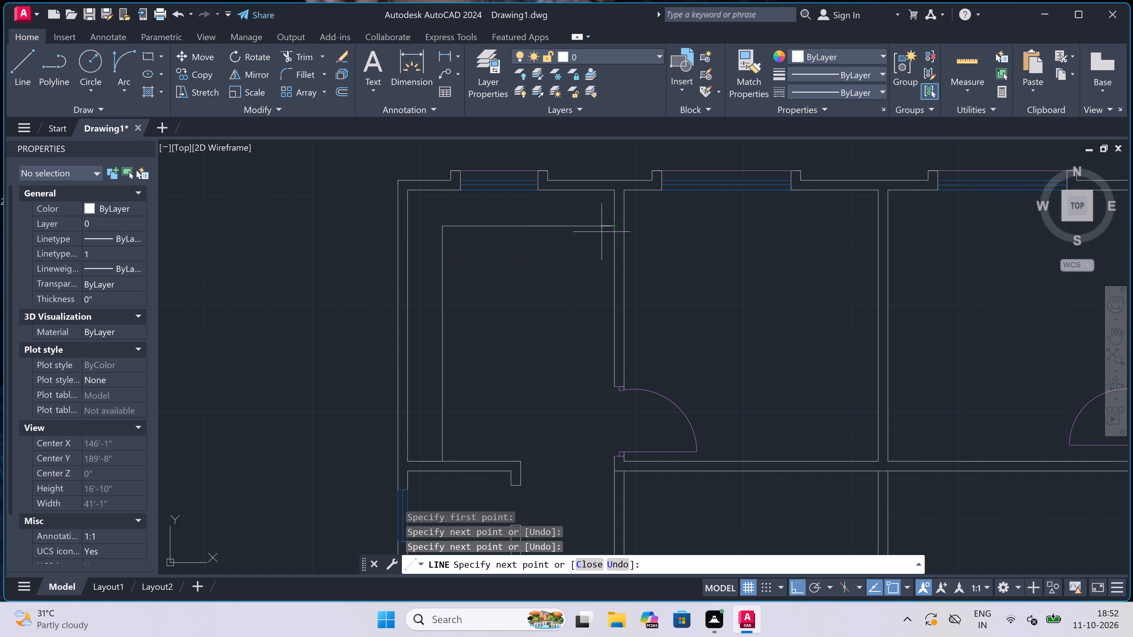
key("Escape")
Draw a matching L-shaped line in the upper-right room, about 9'-1" up from the enclosure wall and across to the partition.
scroll(425, 242, "down", 5)
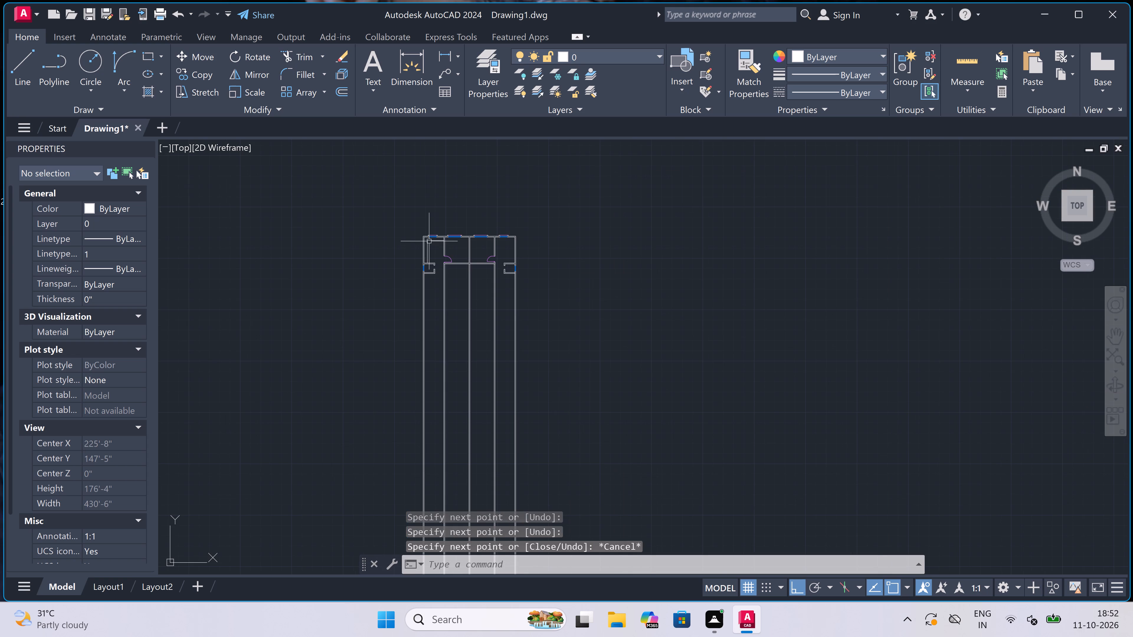
scroll(477, 240, "up", 4)
key("space")
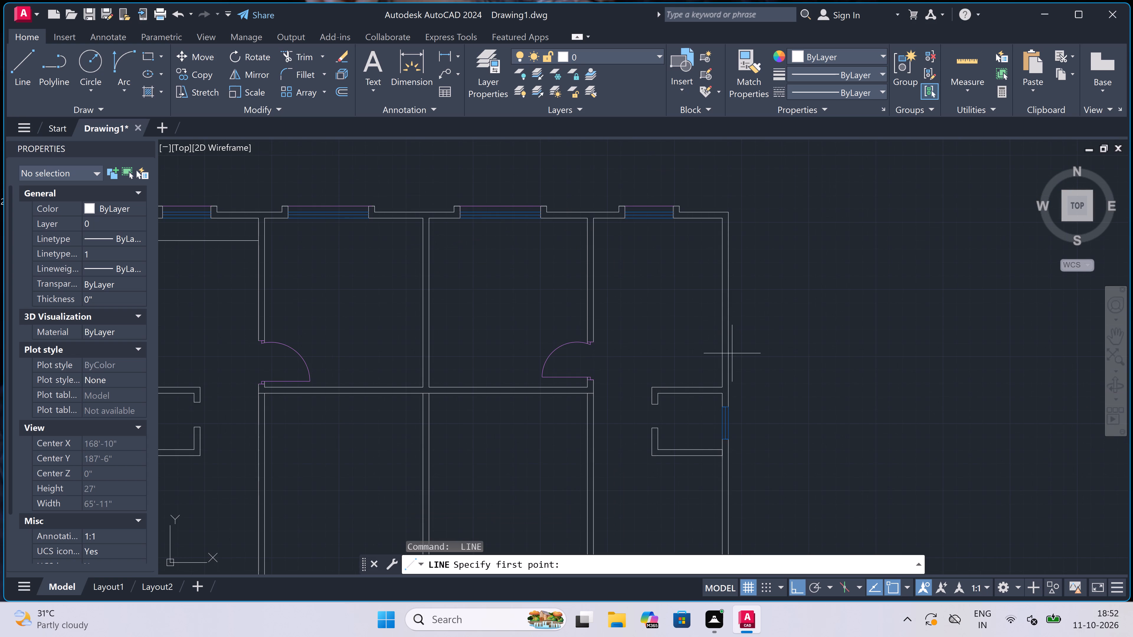
scroll(705, 382, "up", 1)
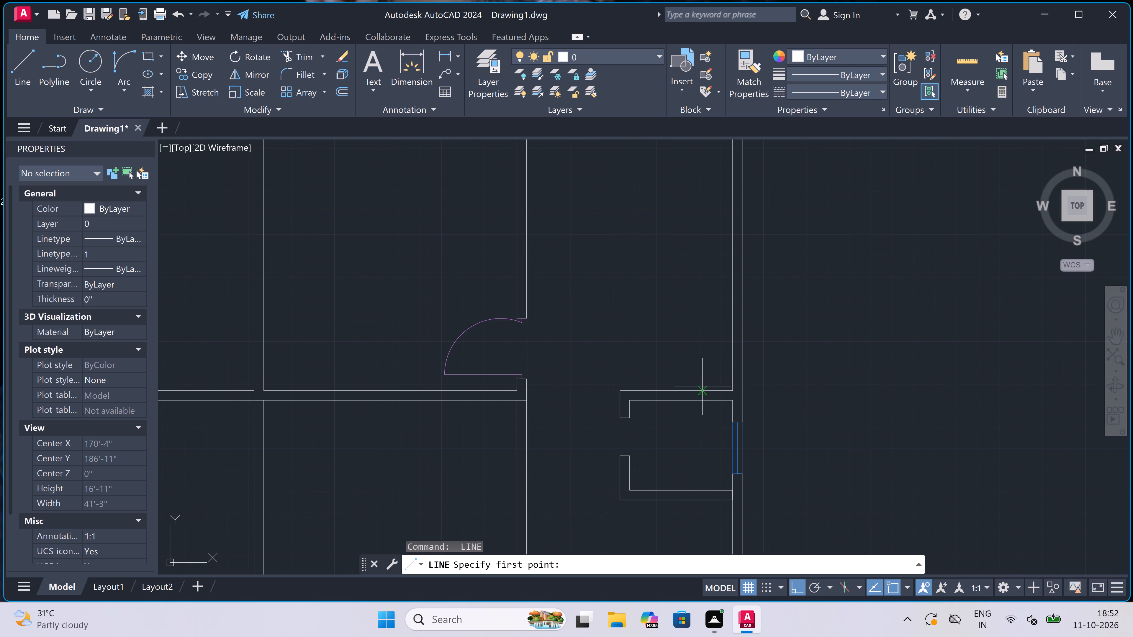
left_click(695, 391)
scroll(694, 390, "down", 1)
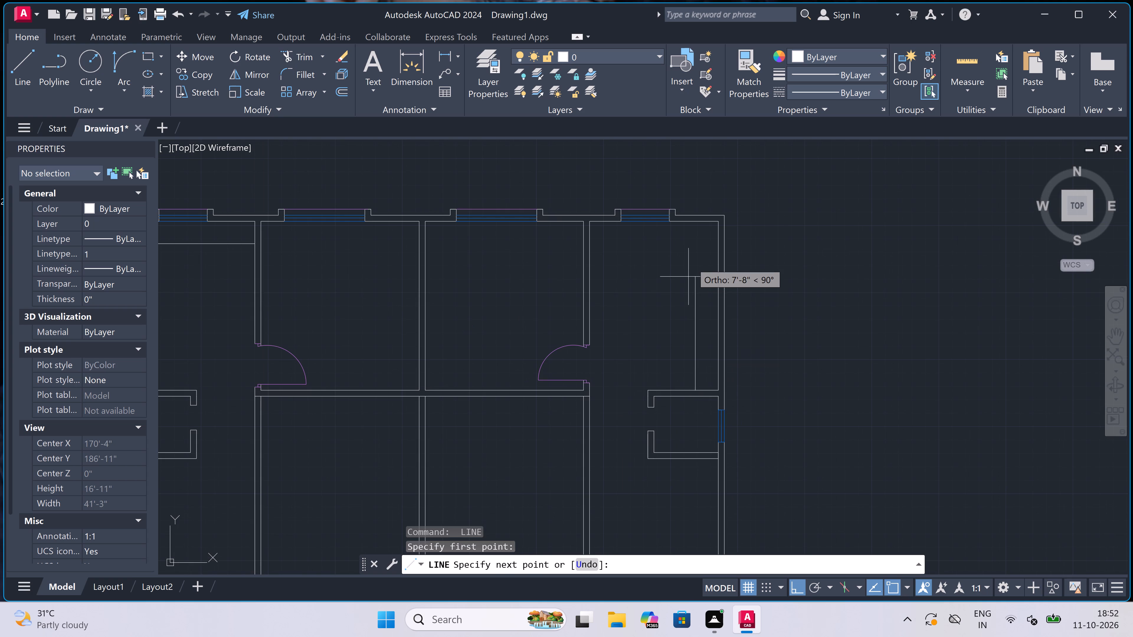
scroll(692, 260, "up", 1)
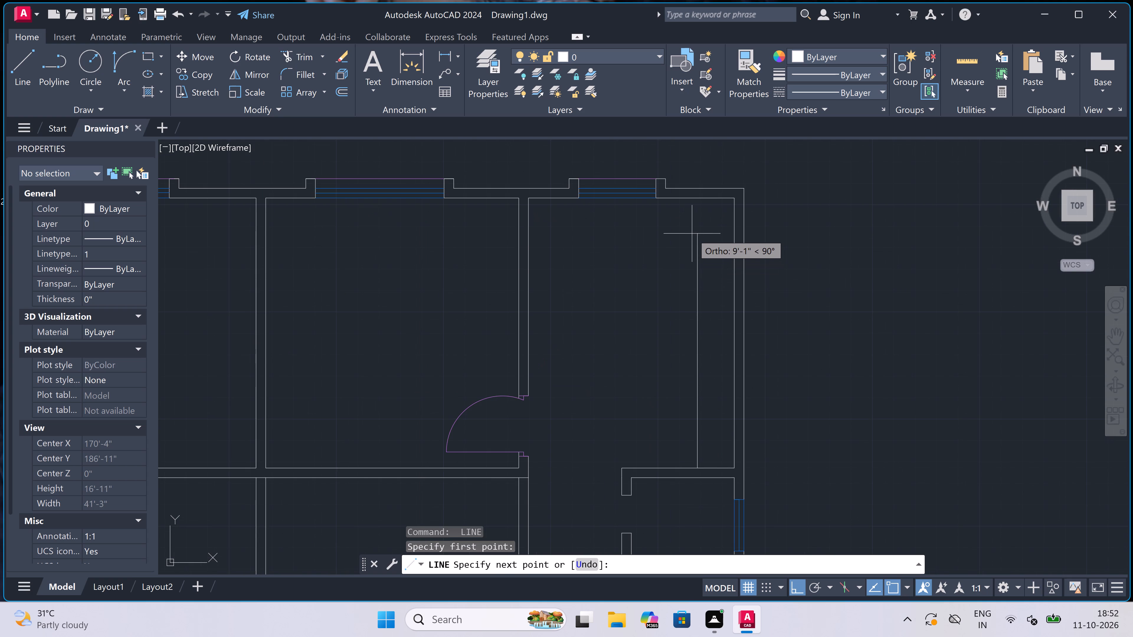
left_click(692, 234)
left_click(527, 239)
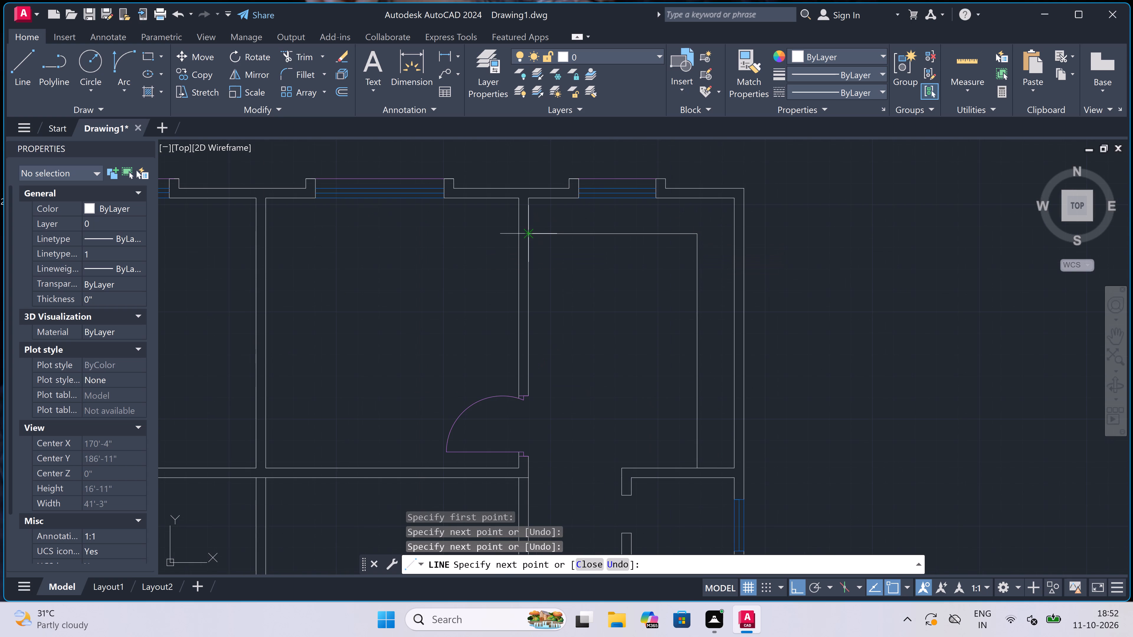
key("Escape")
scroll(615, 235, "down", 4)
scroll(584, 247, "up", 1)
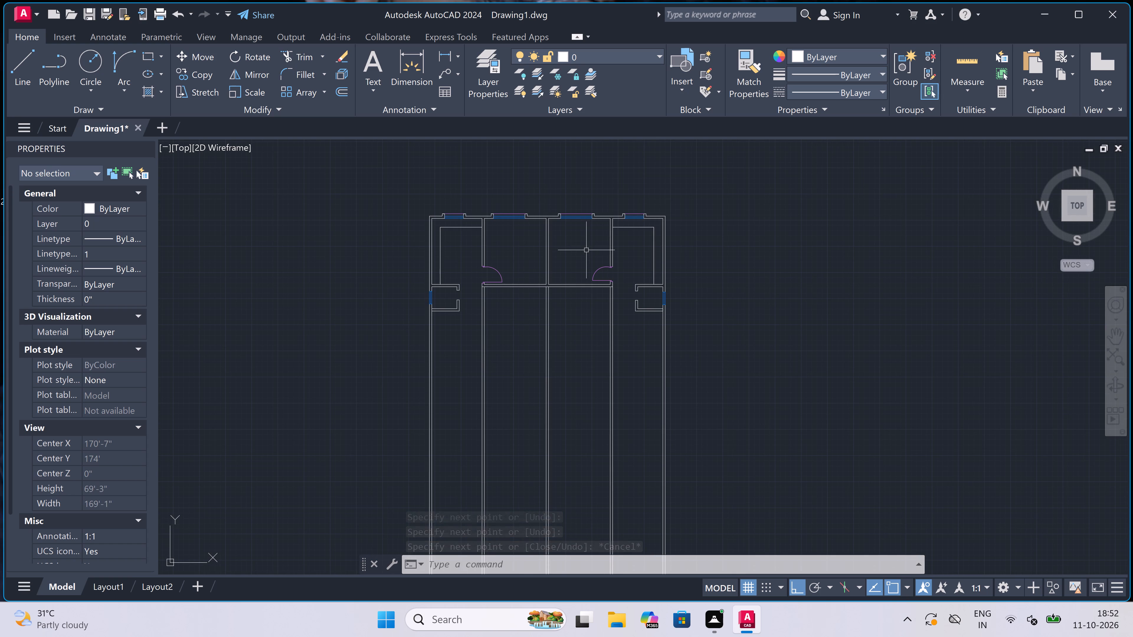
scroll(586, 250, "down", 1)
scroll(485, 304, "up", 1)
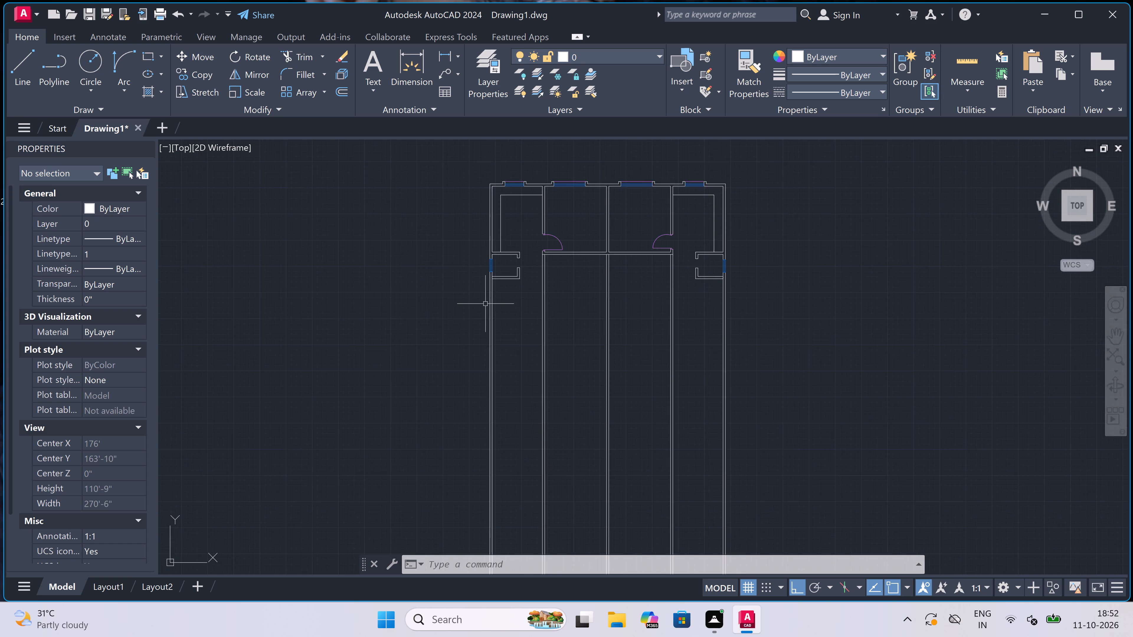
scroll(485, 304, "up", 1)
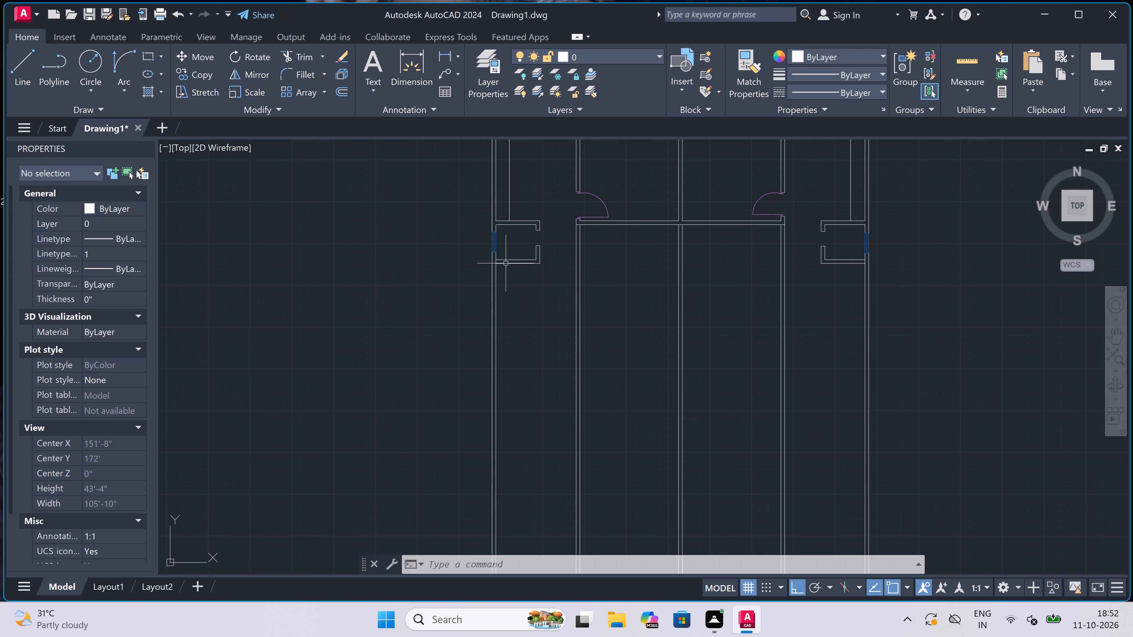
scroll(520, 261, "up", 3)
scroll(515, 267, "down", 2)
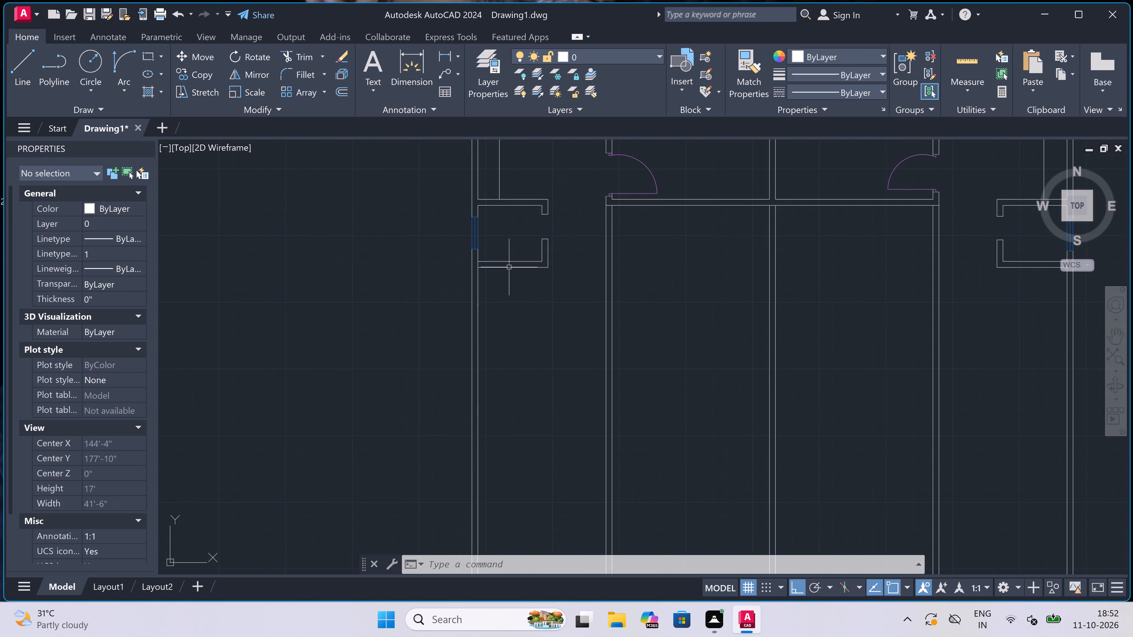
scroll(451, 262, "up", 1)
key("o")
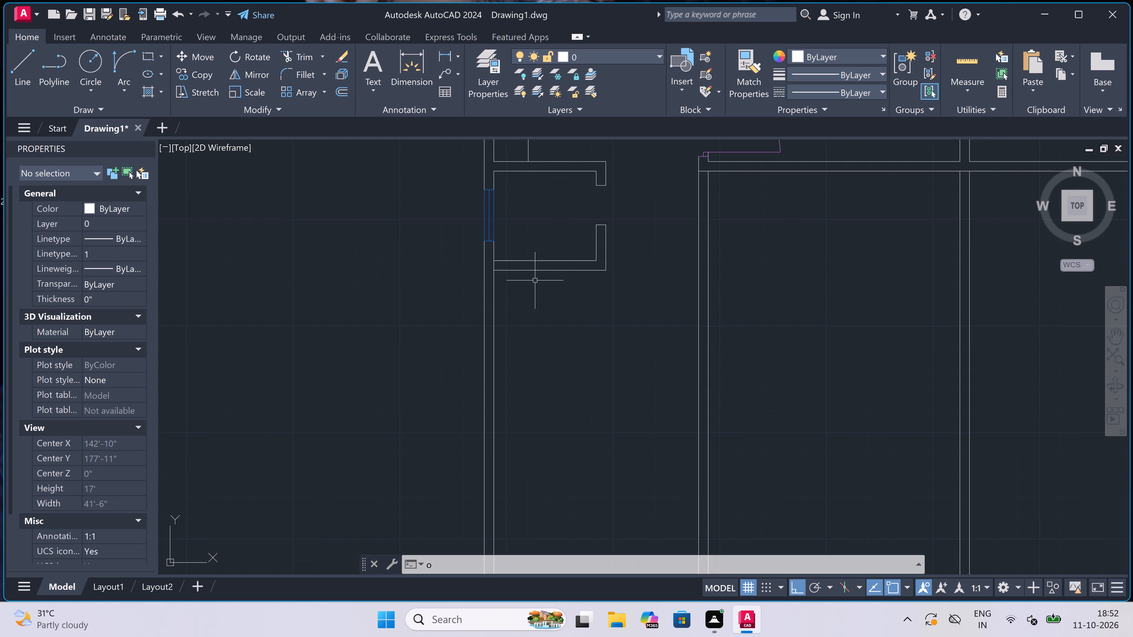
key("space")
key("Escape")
Trim the left outer wall's inner face between the two lines of the left-hand enclosure's lower wall.
key("t")
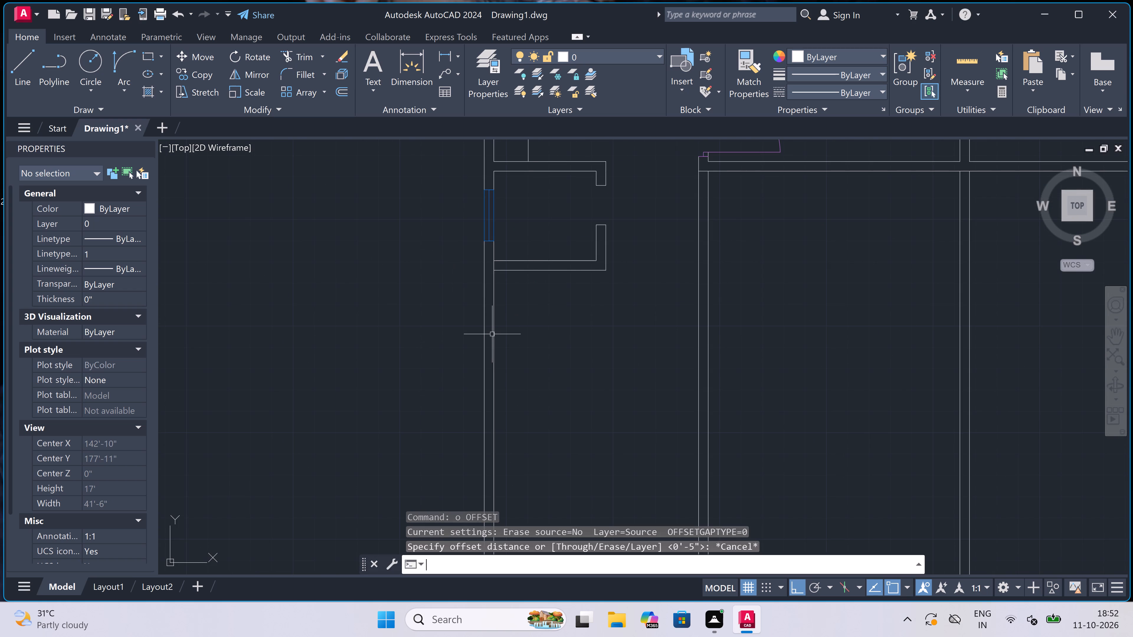
key("r")
key("space")
scroll(498, 272, "up", 2)
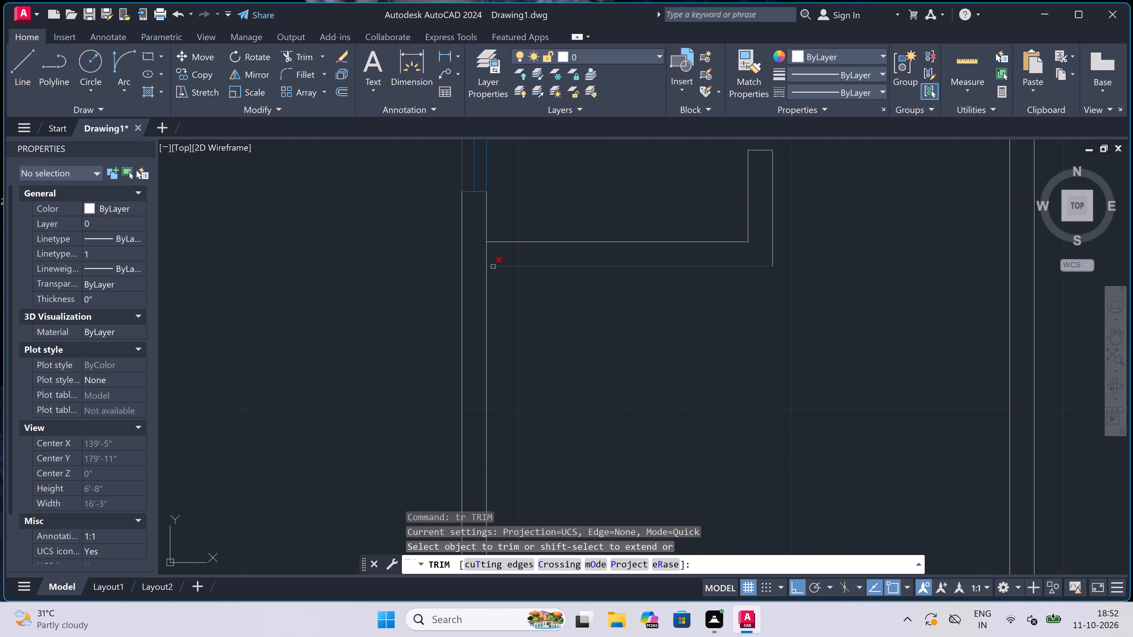
left_click(471, 244)
left_click(505, 260)
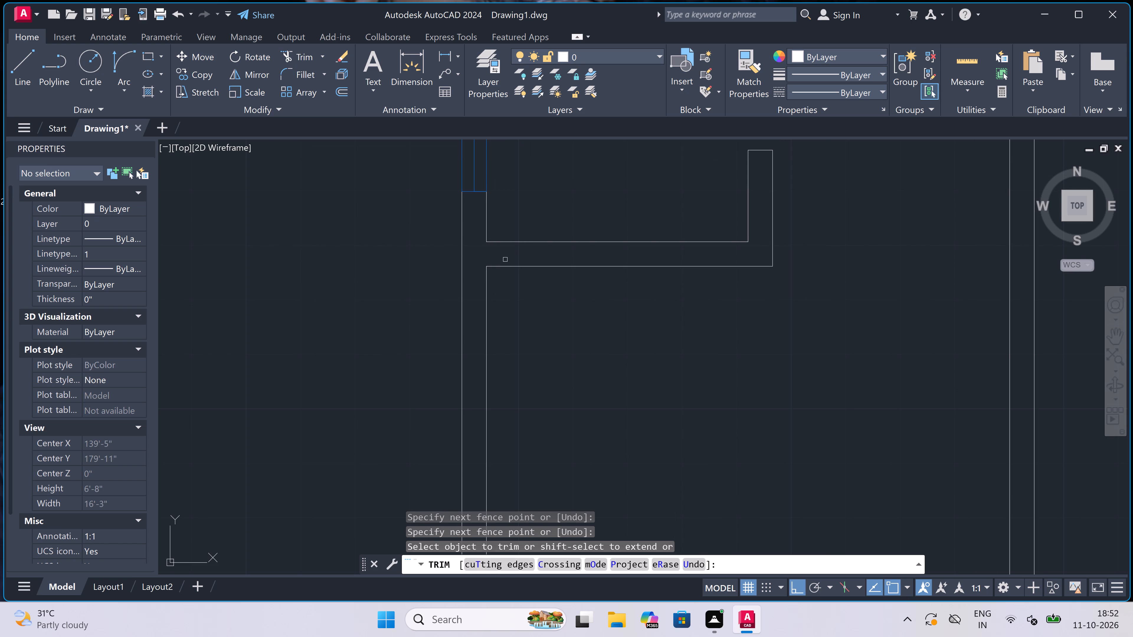
key("Escape")
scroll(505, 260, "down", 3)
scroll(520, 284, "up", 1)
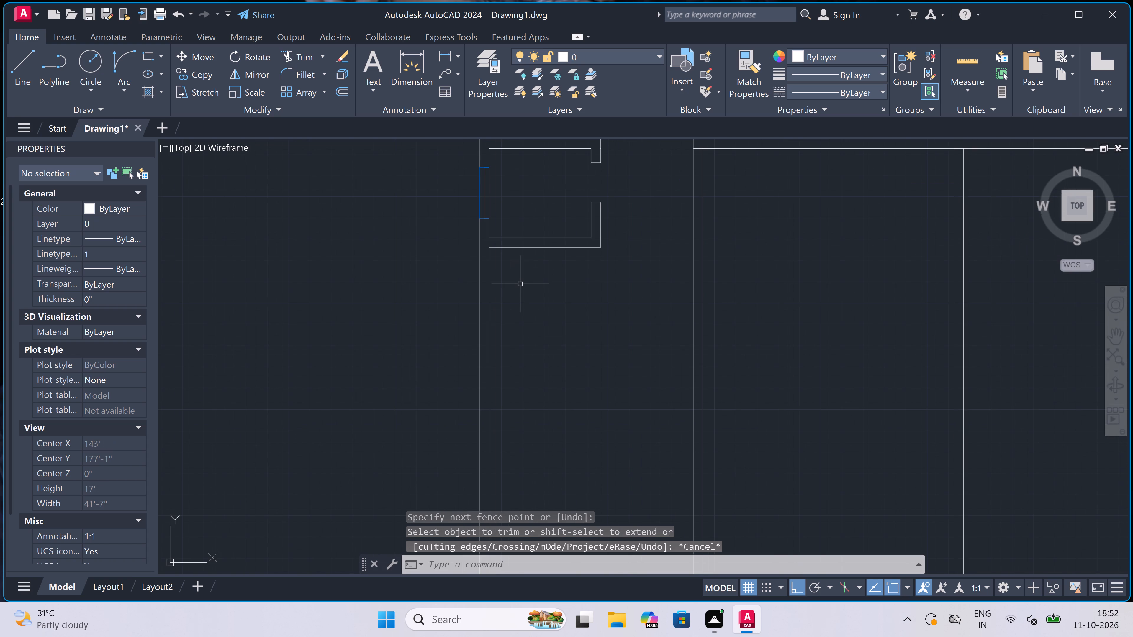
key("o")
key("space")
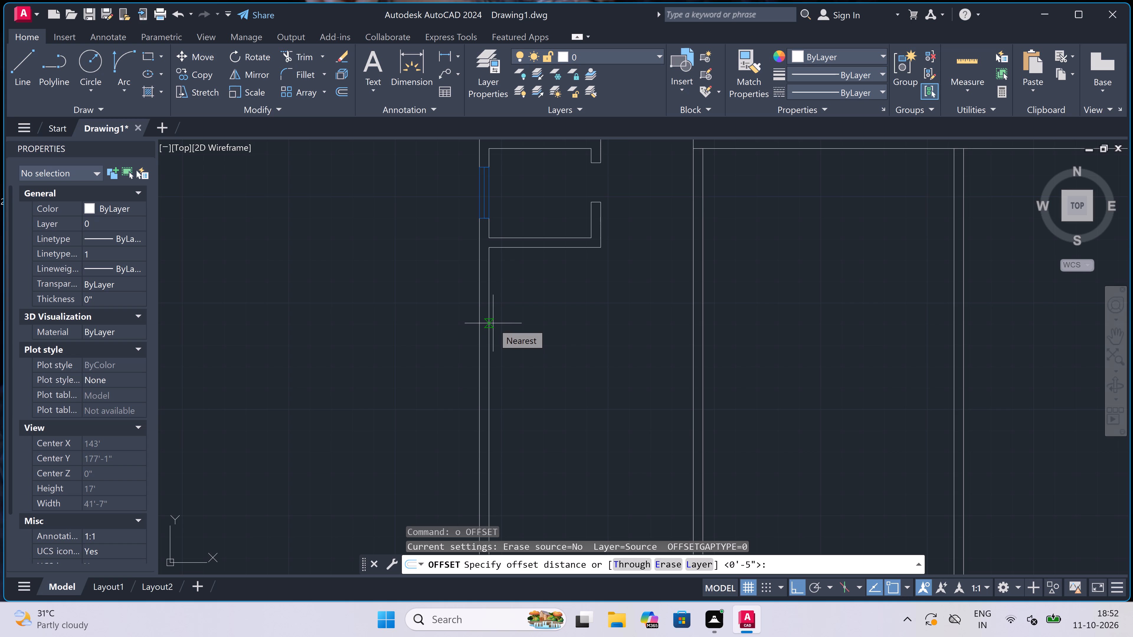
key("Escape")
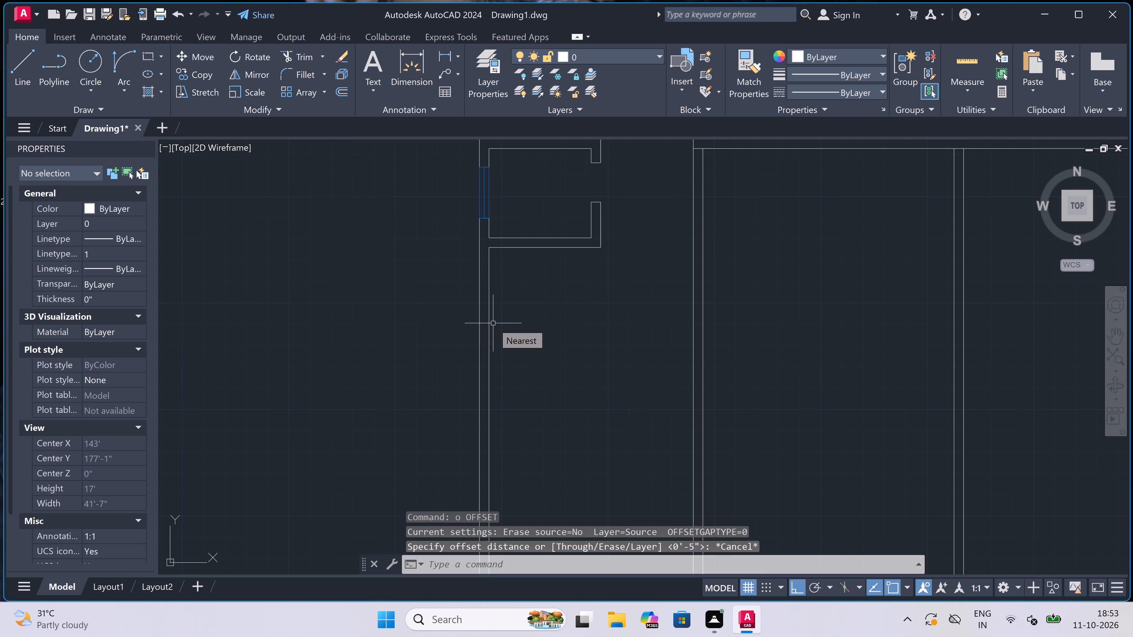
On layer line 2, draw a vertical door line across the left-hand enclosure's opening, between the midpoints of its wall ends.
scroll(493, 323, "down", 3)
scroll(534, 292, "up", 3)
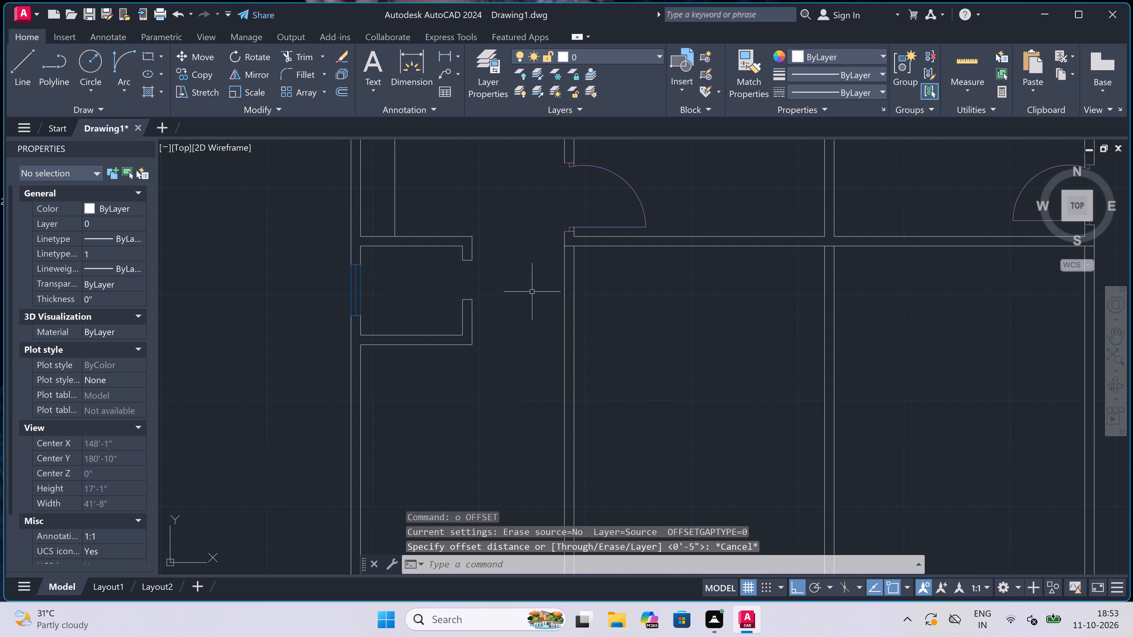
left_click(589, 55)
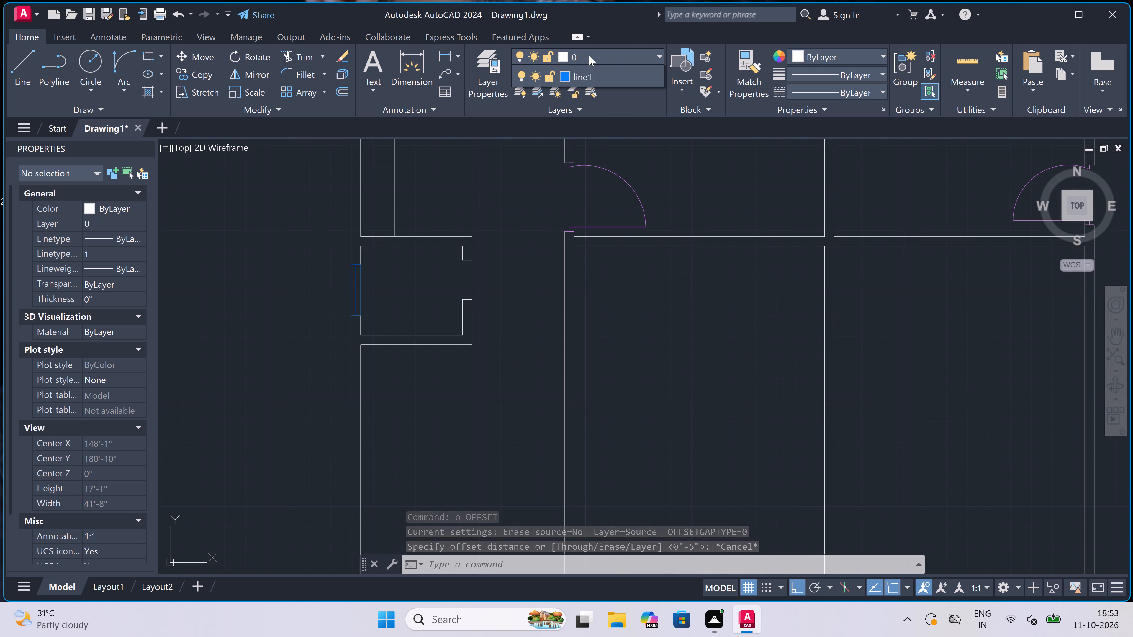
left_click(586, 87)
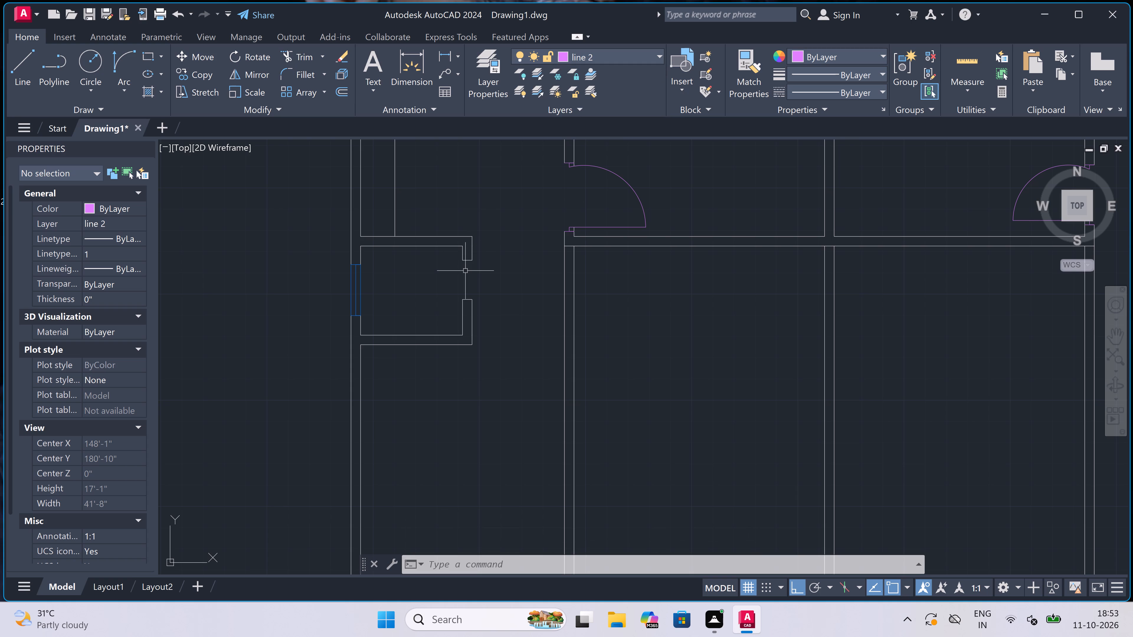
double_click(465, 271)
key("l")
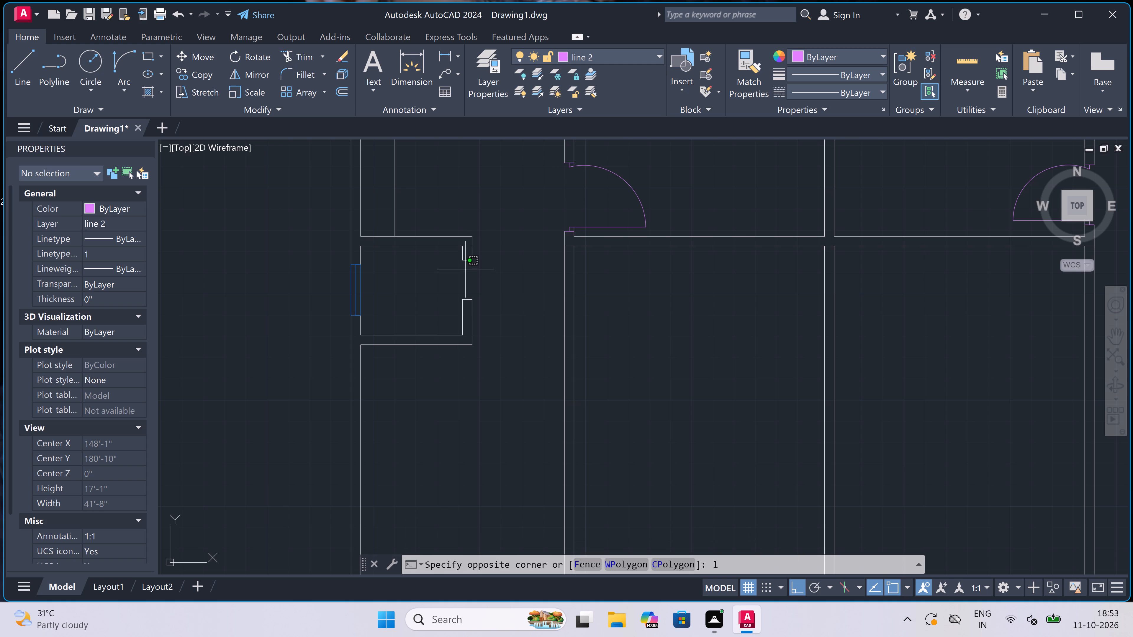
key("space")
scroll(466, 265, "up", 2)
left_click(469, 255)
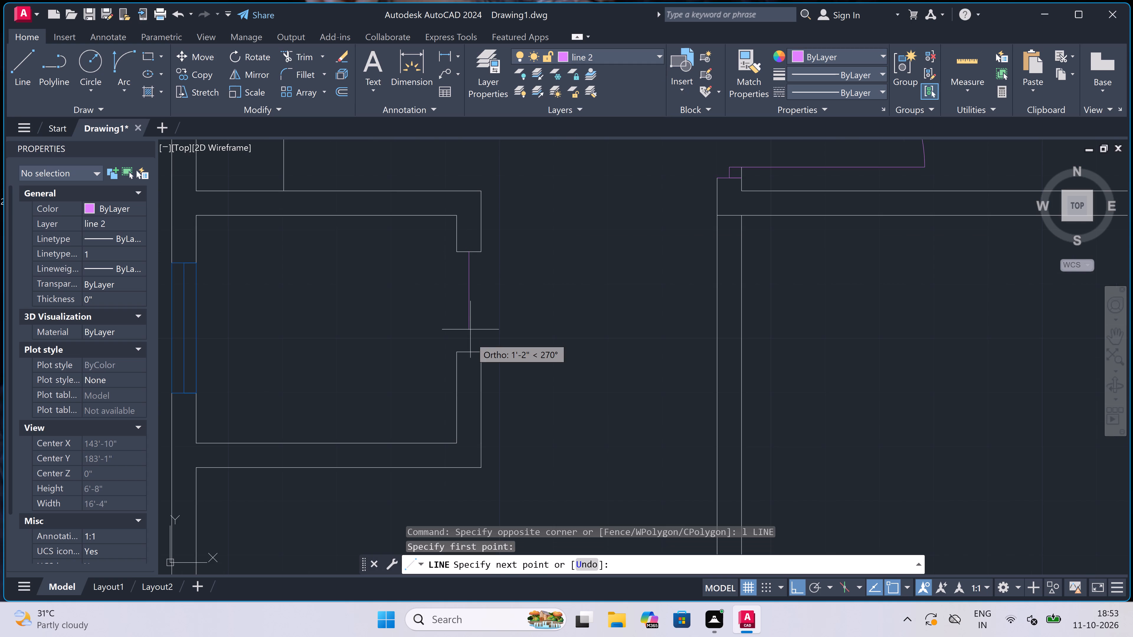
left_click(471, 350)
key("Escape")
scroll(452, 284, "down", 5)
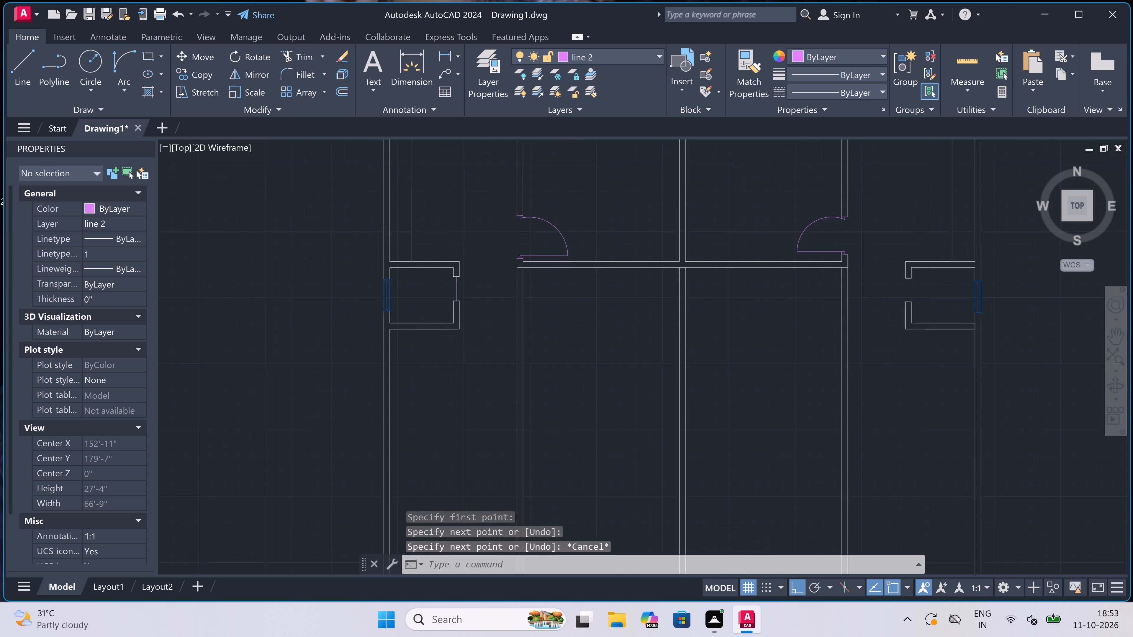
Draw a matching vertical door line across the right-hand enclosure's opening, between the midpoints of its wall ends.
key("space")
scroll(630, 293, "up", 3)
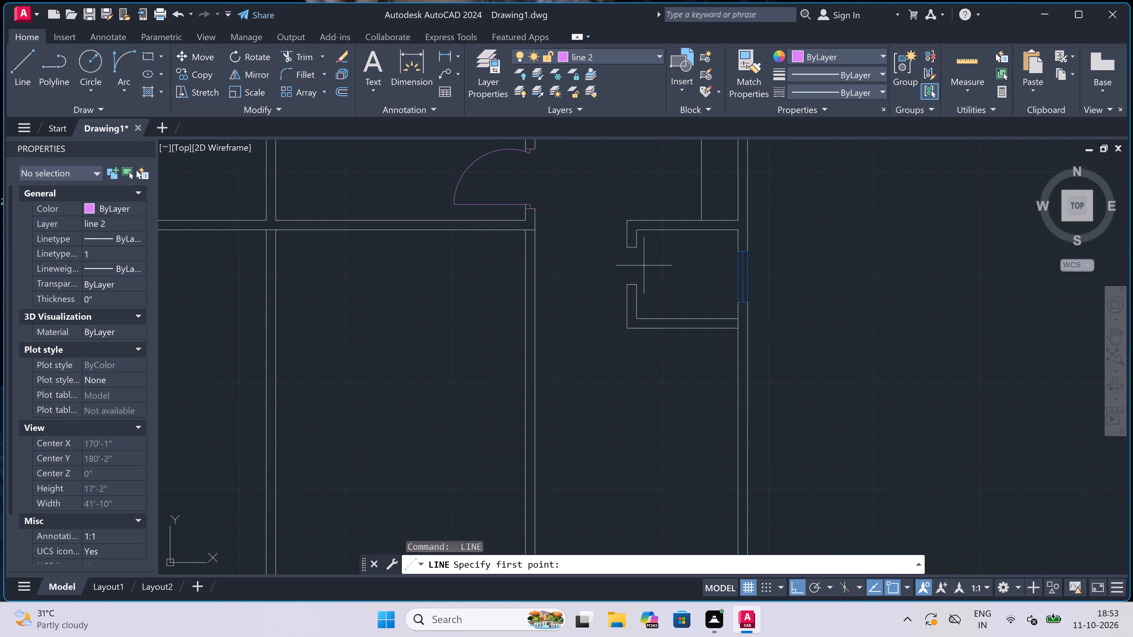
scroll(635, 255, "up", 2)
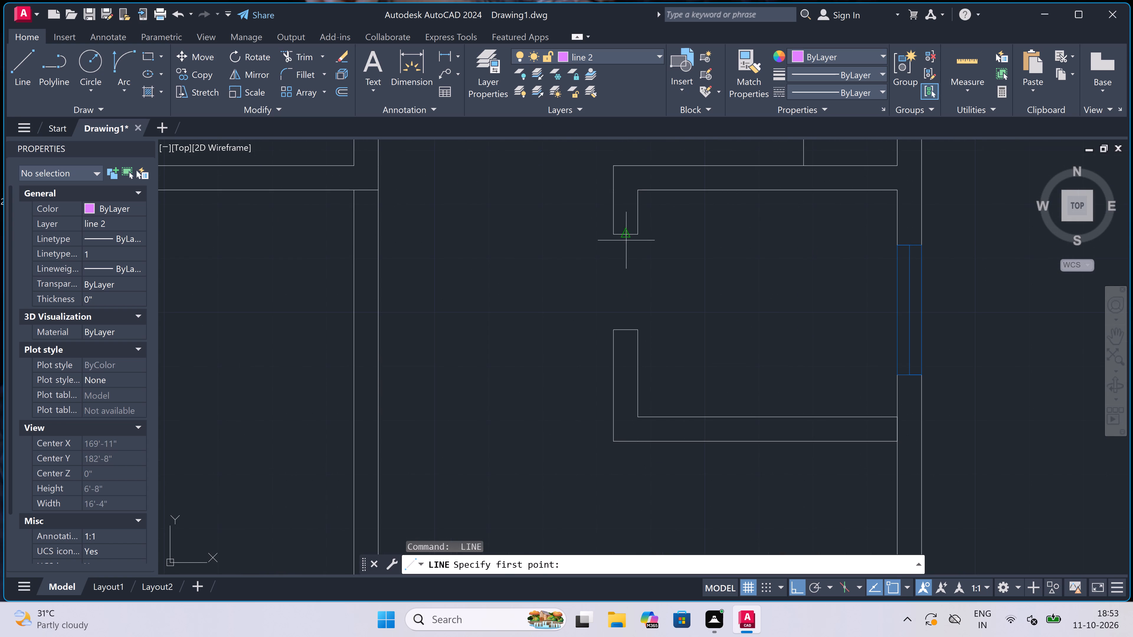
left_click(624, 238)
left_click(627, 326)
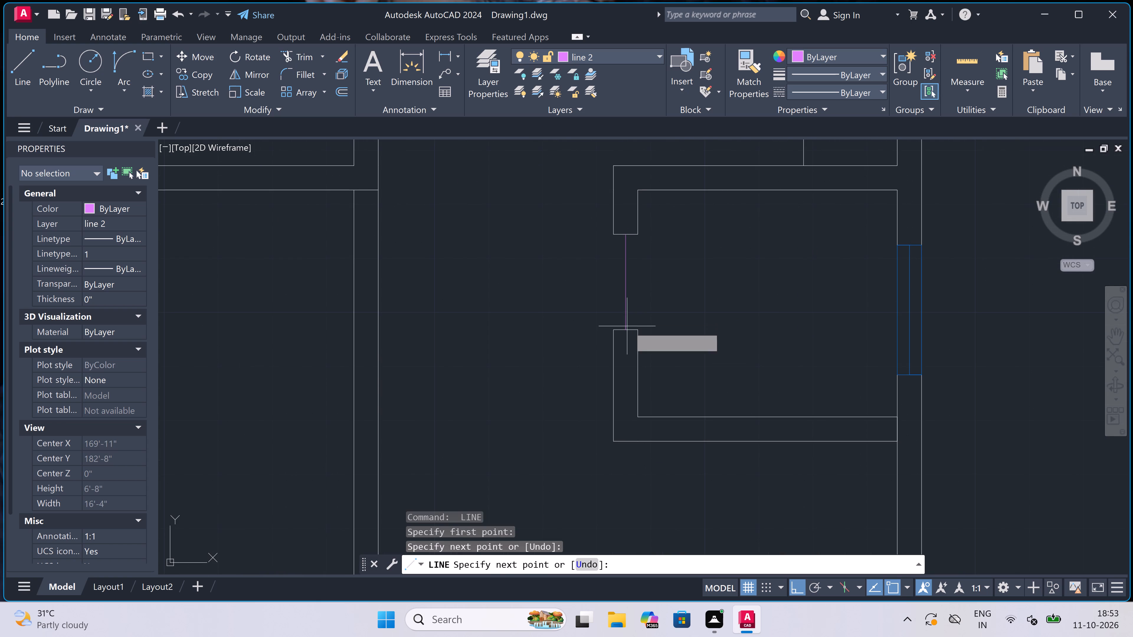
key("Escape")
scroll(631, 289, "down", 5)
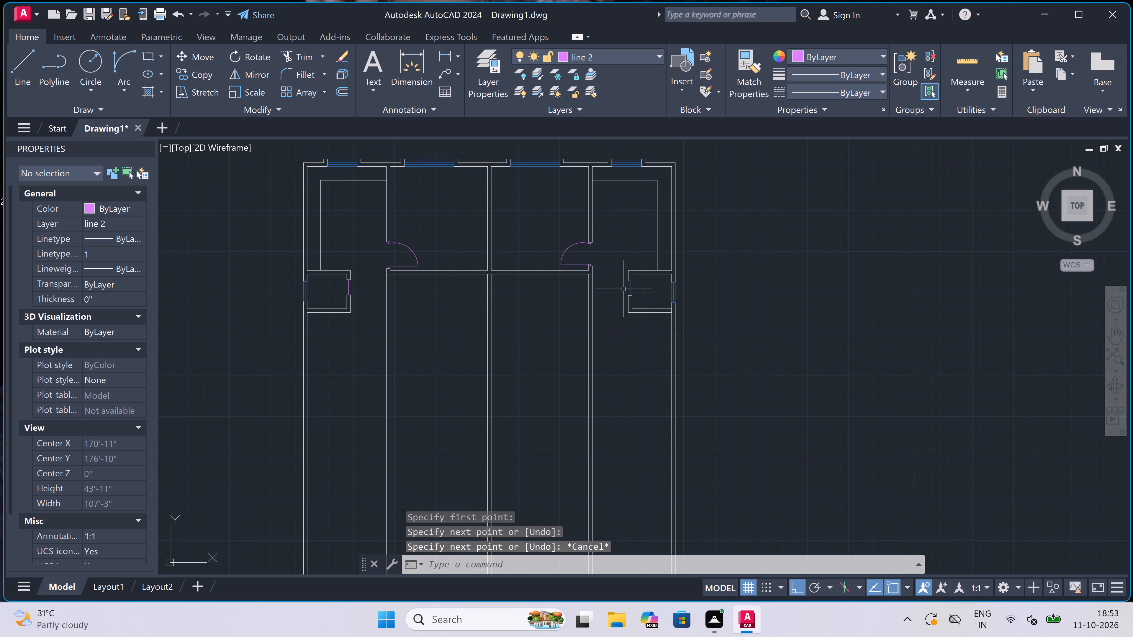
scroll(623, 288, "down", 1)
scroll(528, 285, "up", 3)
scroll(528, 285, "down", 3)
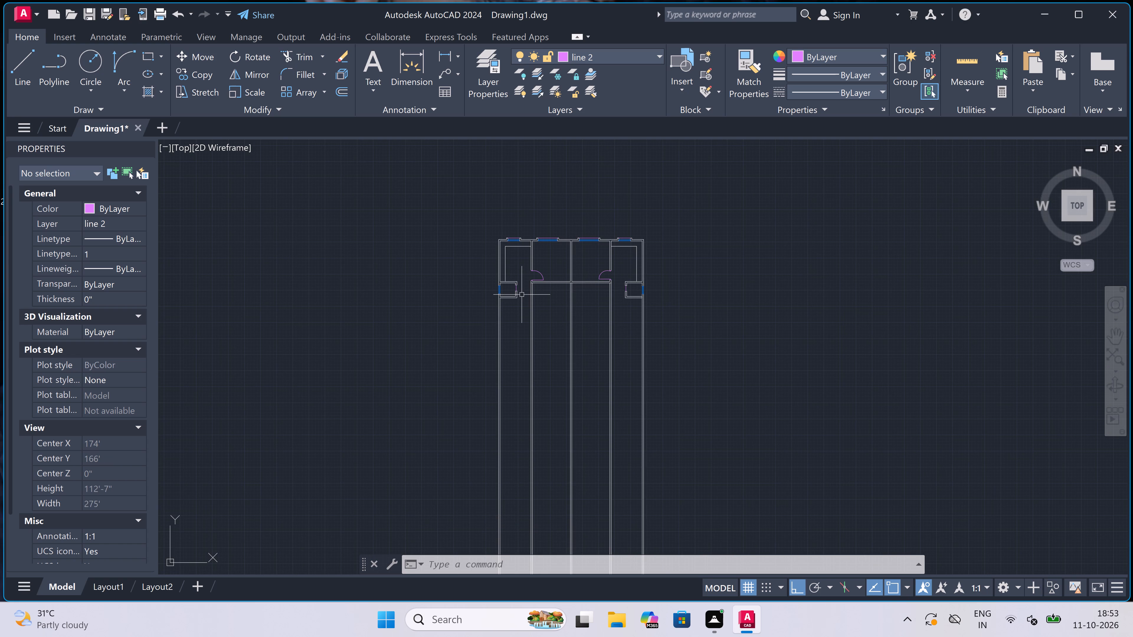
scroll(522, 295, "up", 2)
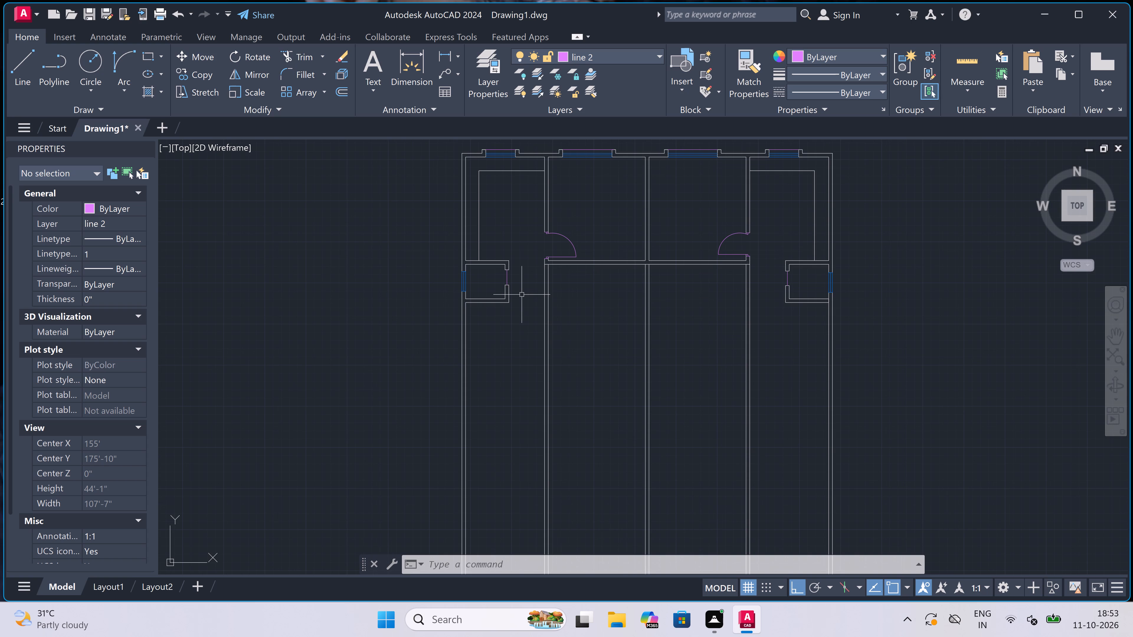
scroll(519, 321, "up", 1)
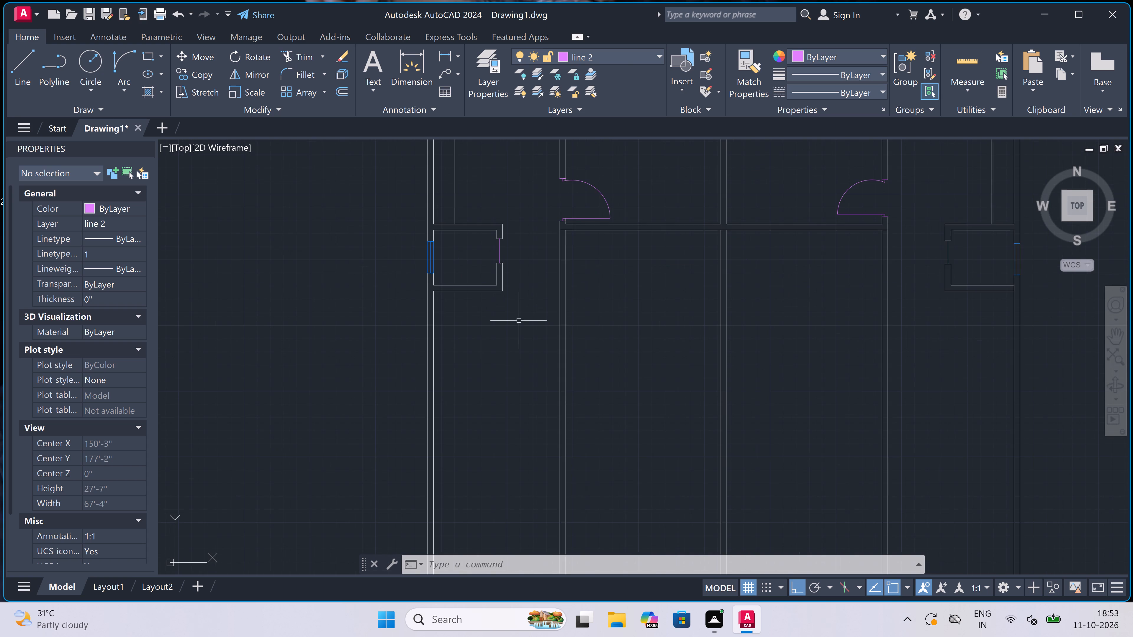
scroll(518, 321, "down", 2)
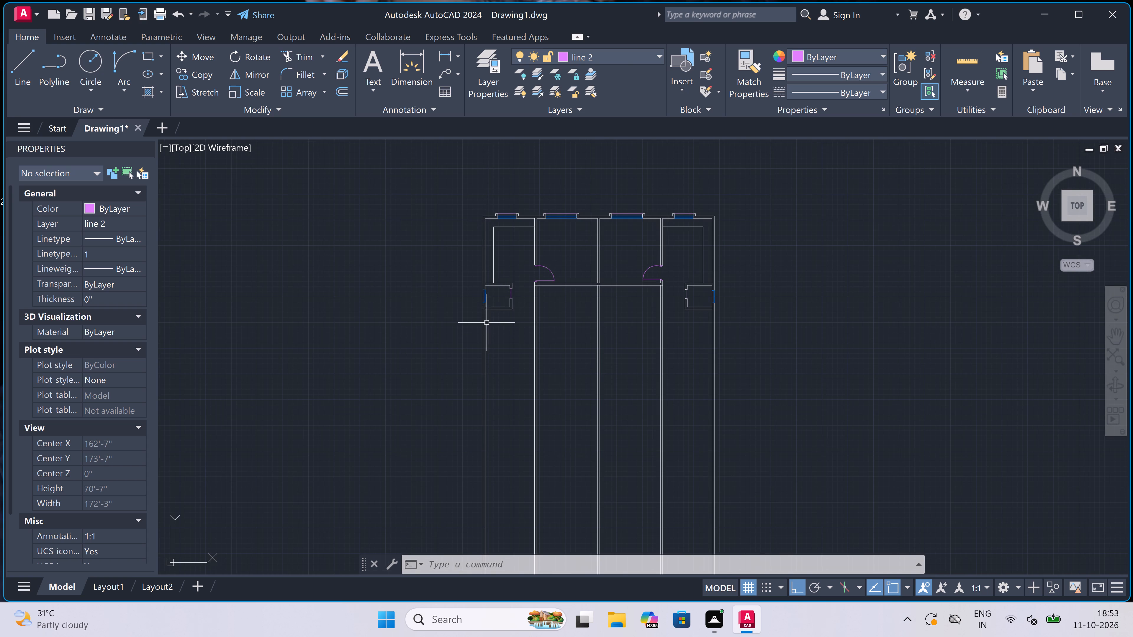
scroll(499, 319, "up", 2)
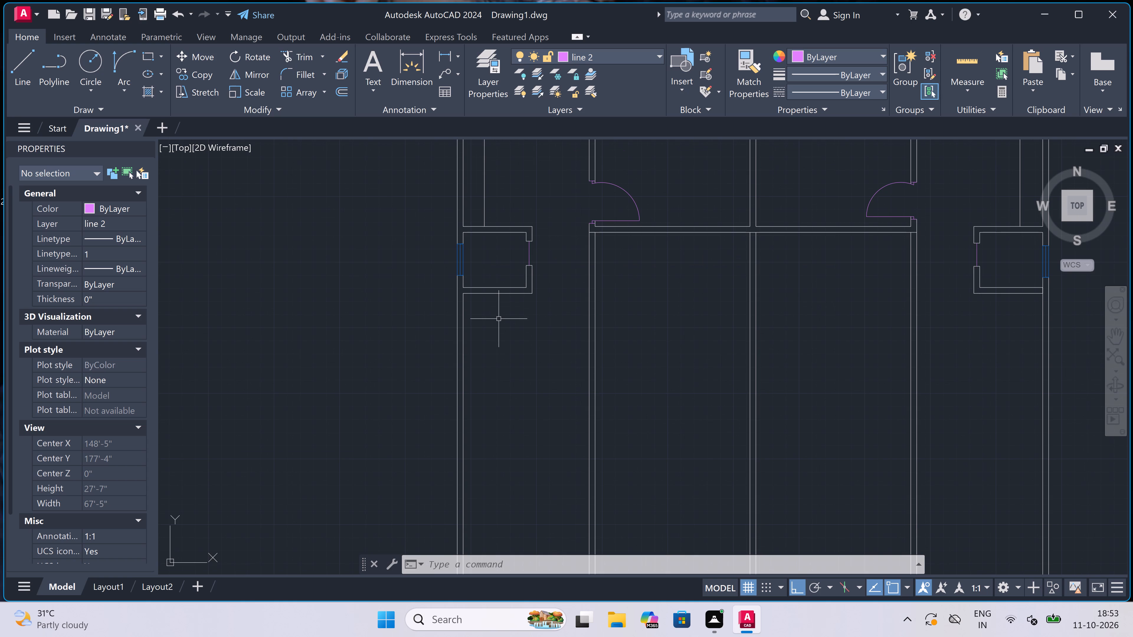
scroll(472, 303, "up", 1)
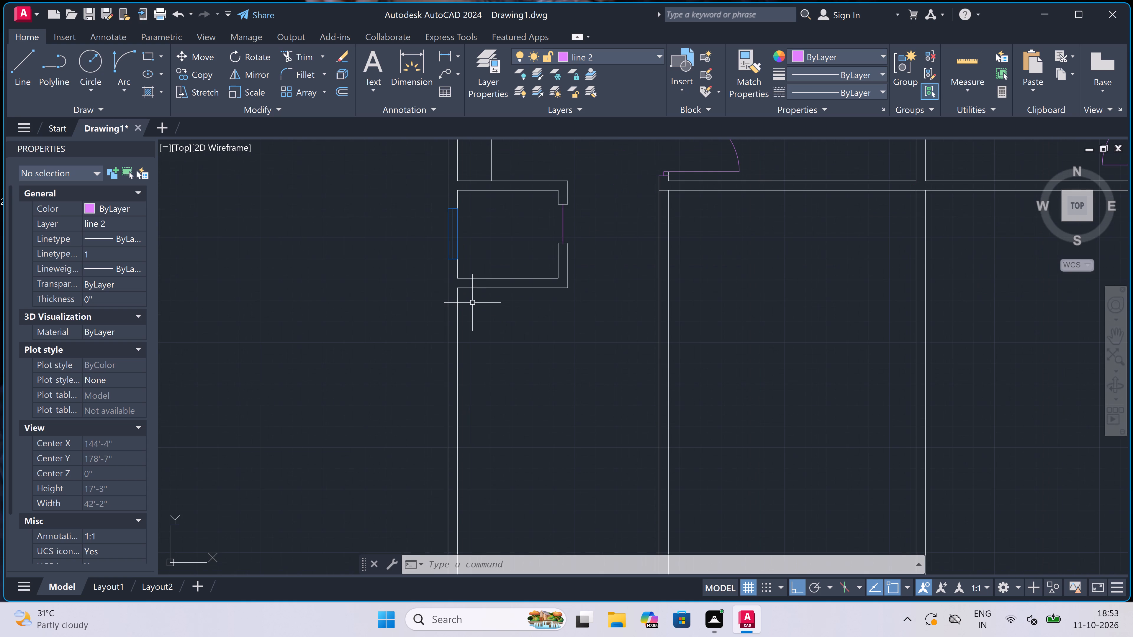
Offset the inner faces of the left and right outer walls 3' inward below the side enclosures.
key("o")
key("space")
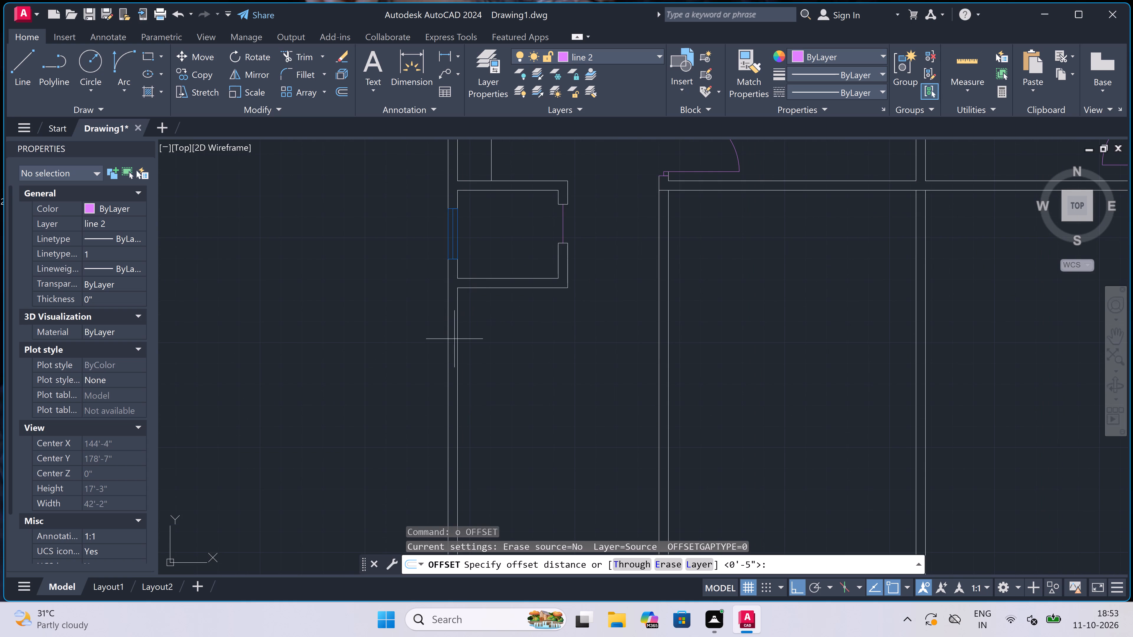
left_click(461, 363)
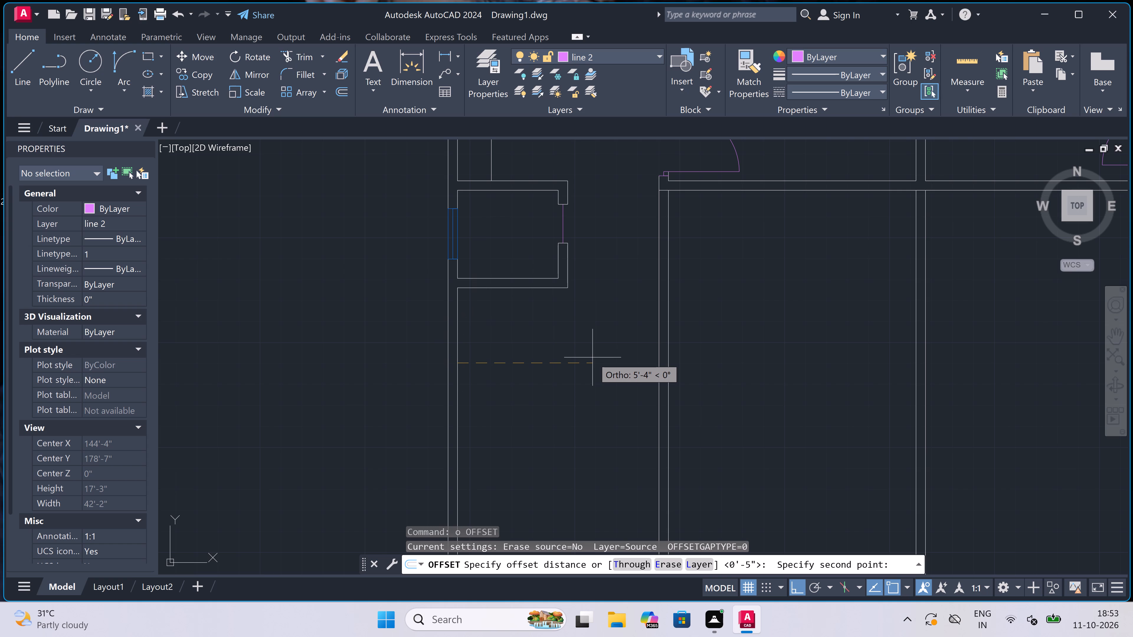
type("3'")
key("space")
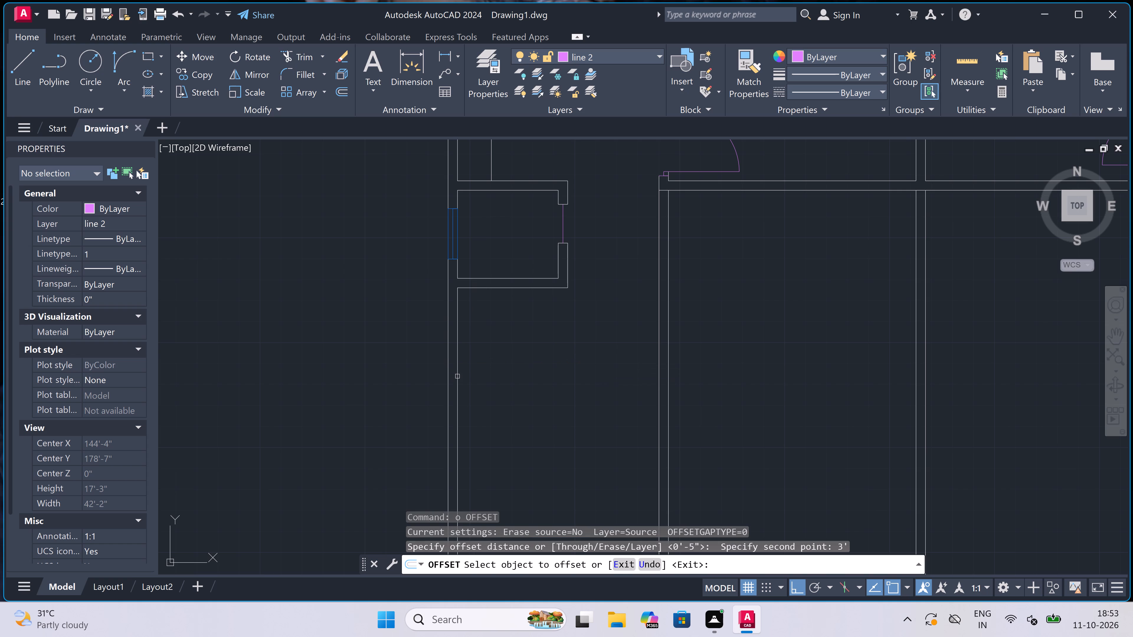
left_click_drag(457, 376, 463, 377)
left_click(521, 378)
scroll(507, 378, "down", 4)
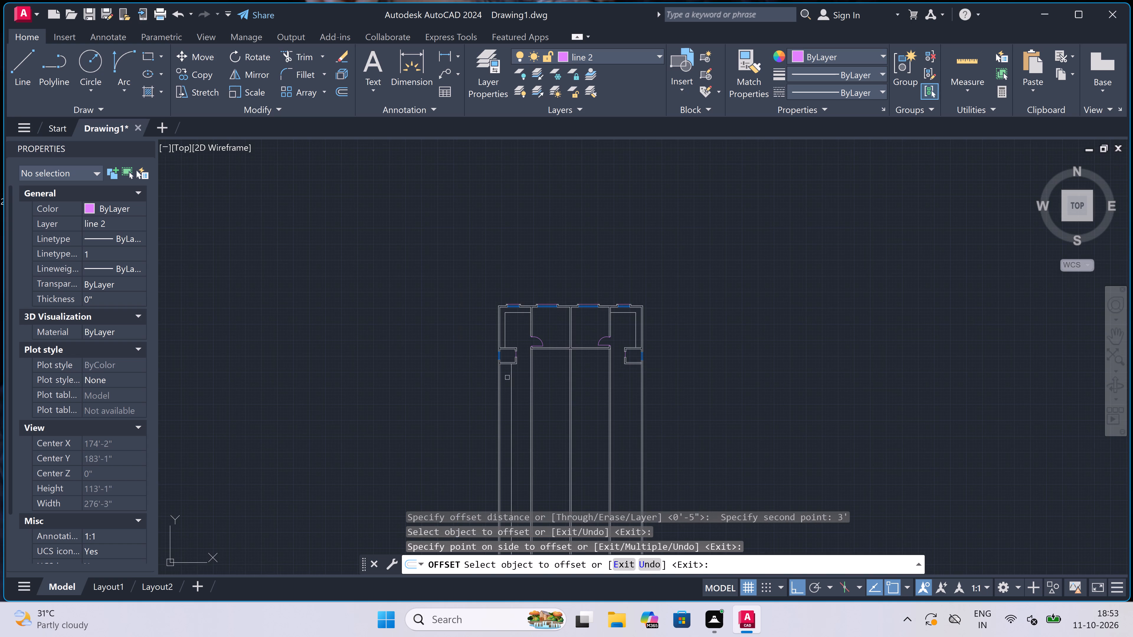
scroll(649, 377, "up", 3)
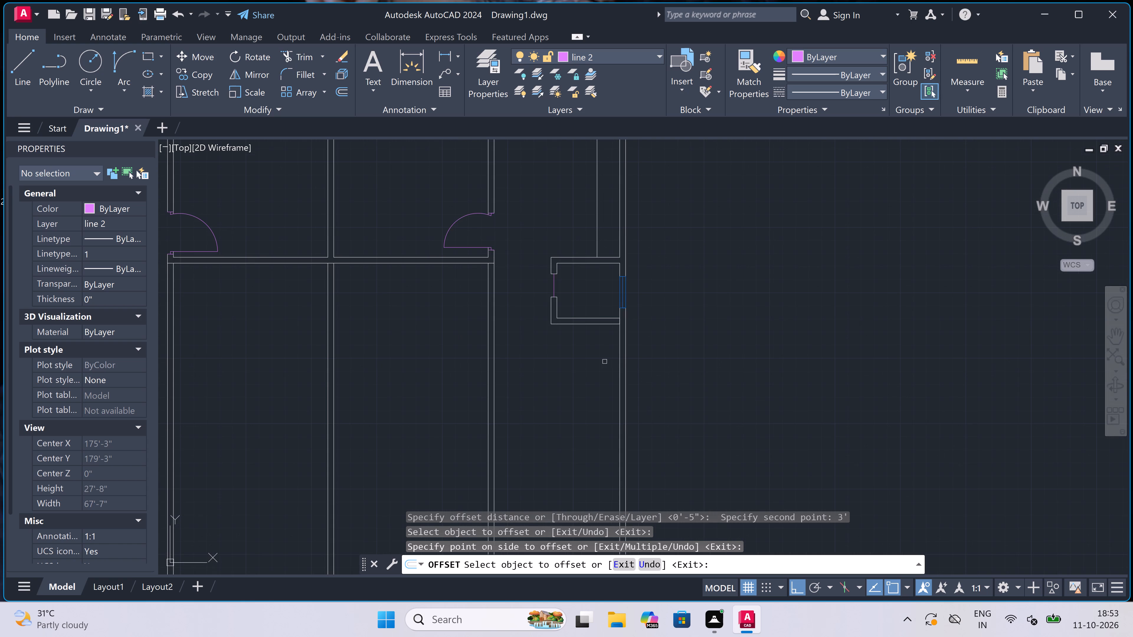
left_click(620, 361)
left_click(527, 378)
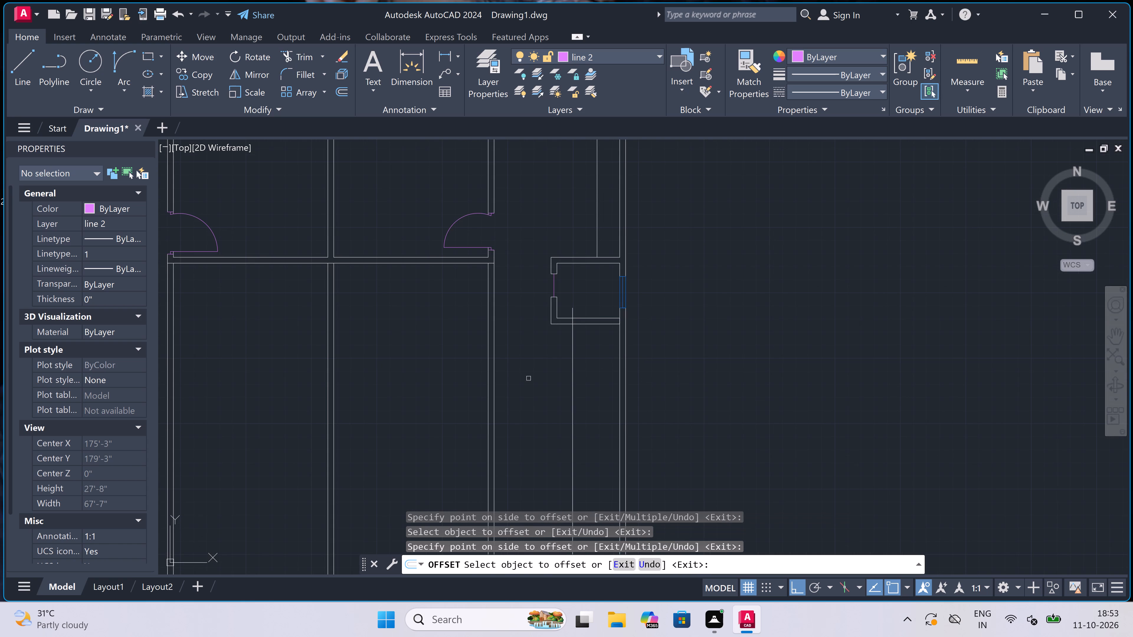
key("Escape")
Trim the right-hand offset line where it crosses the enclosure's lower wall and runs inside the enclosure.
type("tr")
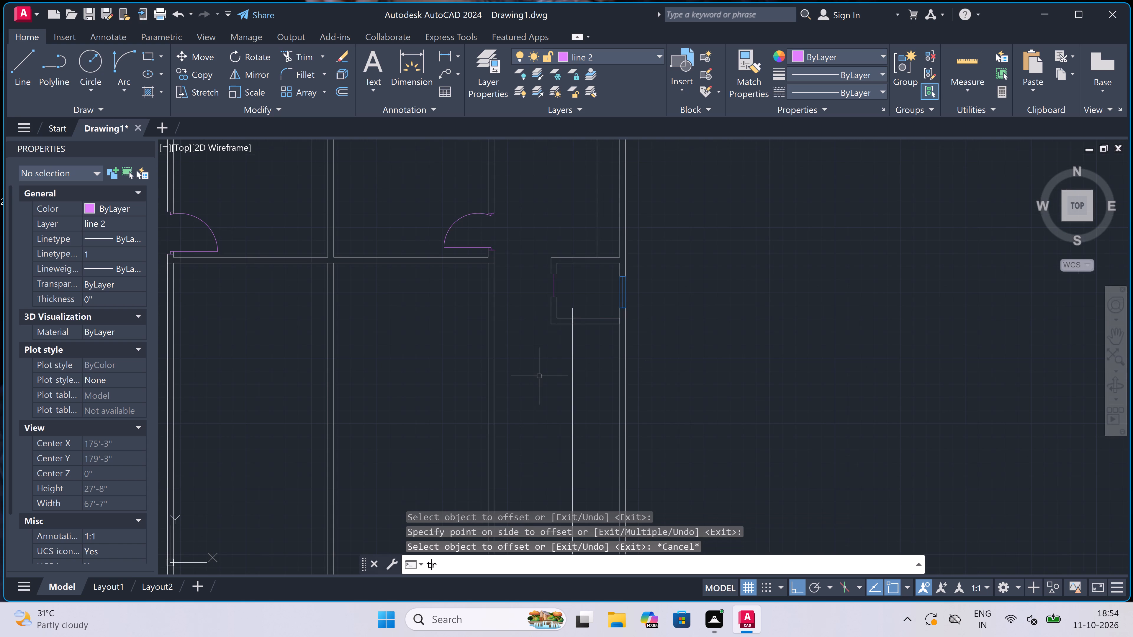
key("space")
scroll(595, 301, "up", 4)
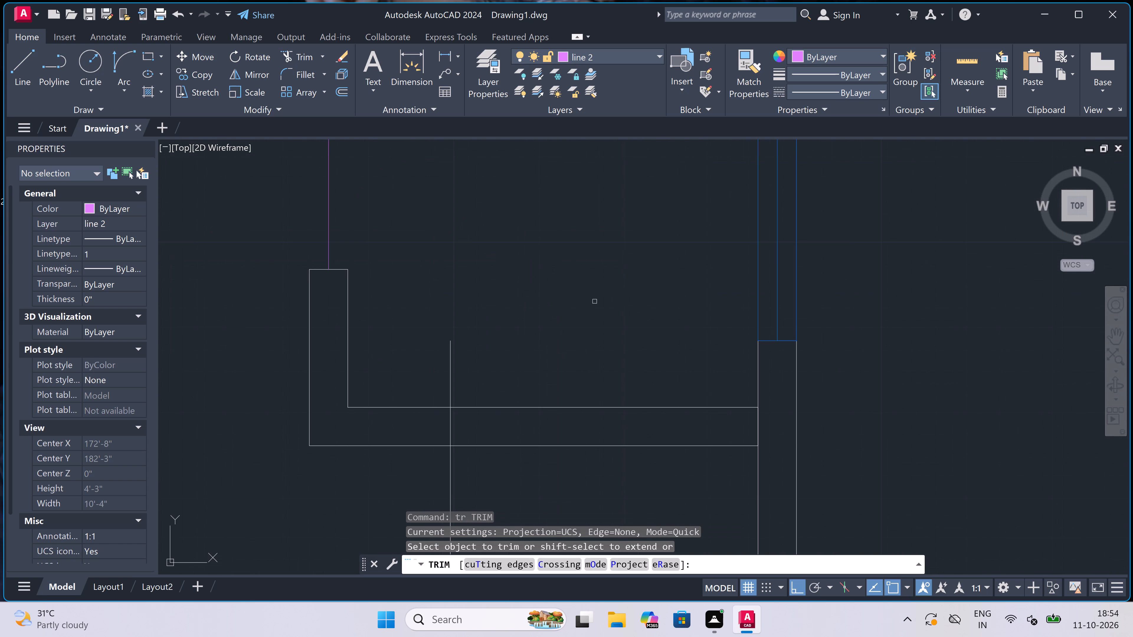
left_click(470, 431)
left_click(425, 433)
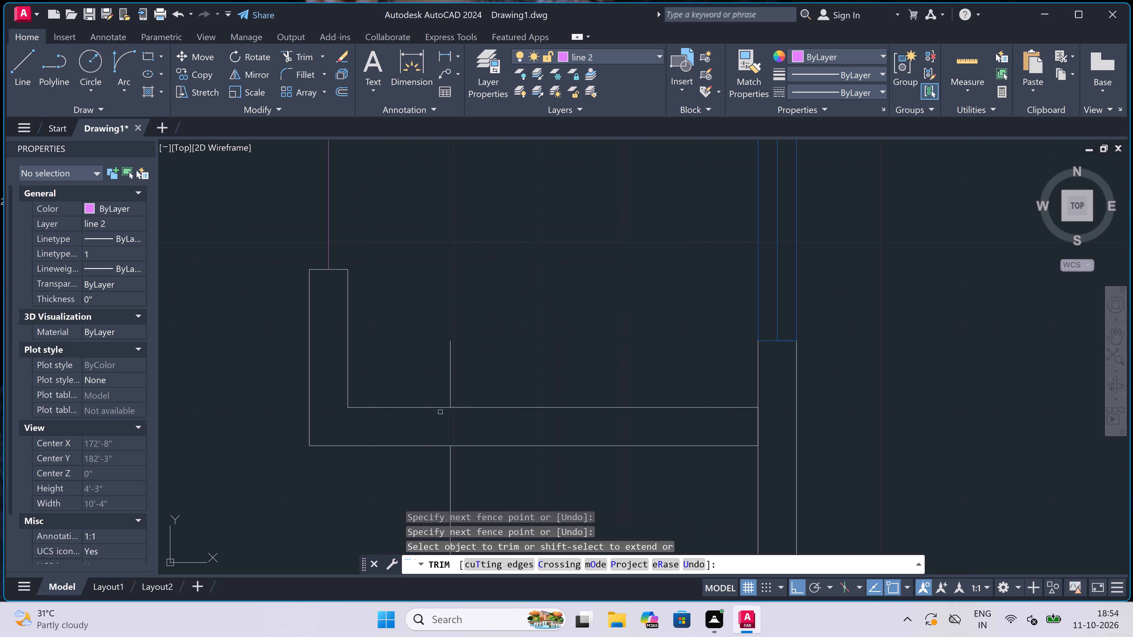
left_click(463, 369)
left_click(404, 380)
scroll(506, 355, "down", 2)
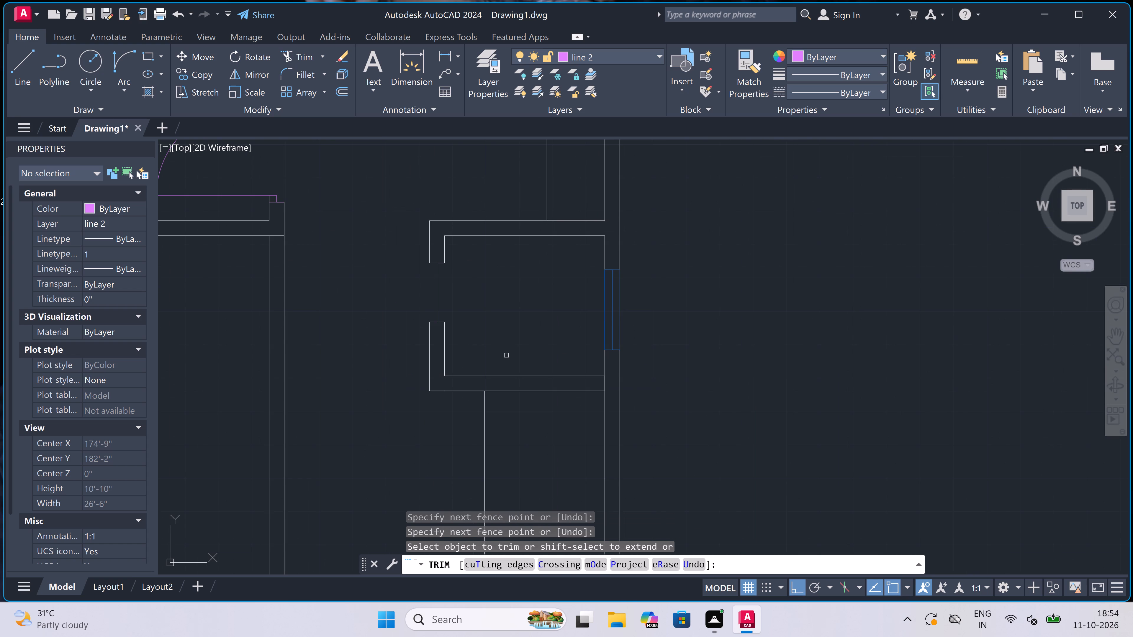
key("Escape")
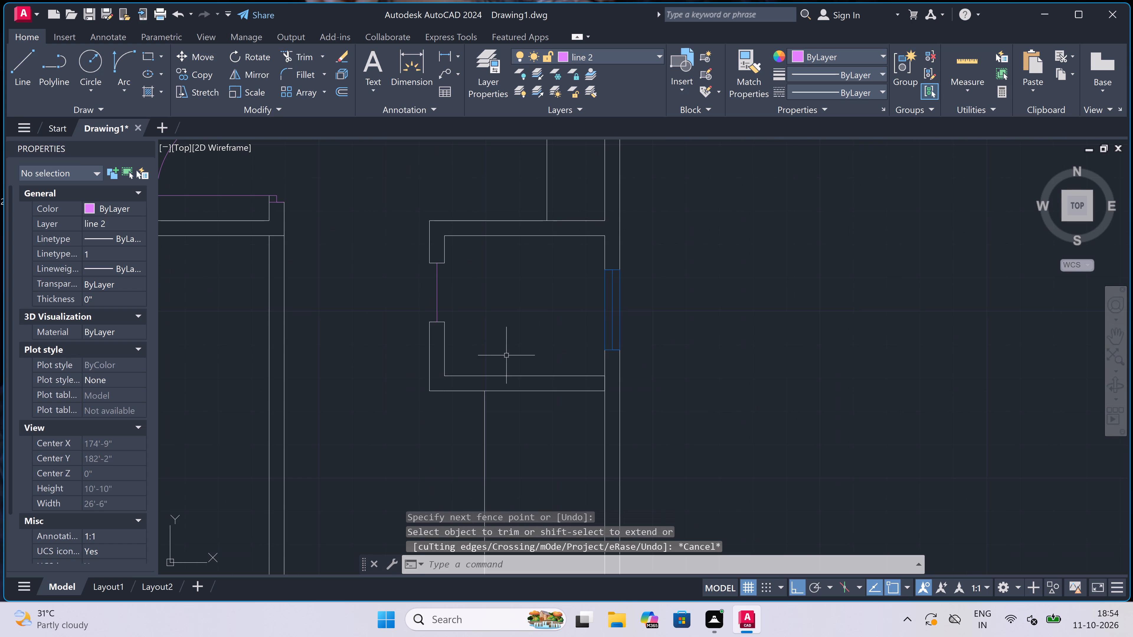
Offset the left-hand vertical line below the enclosure 4.5" toward the plan's centre to give the wall its thickness.
scroll(506, 355, "down", 4)
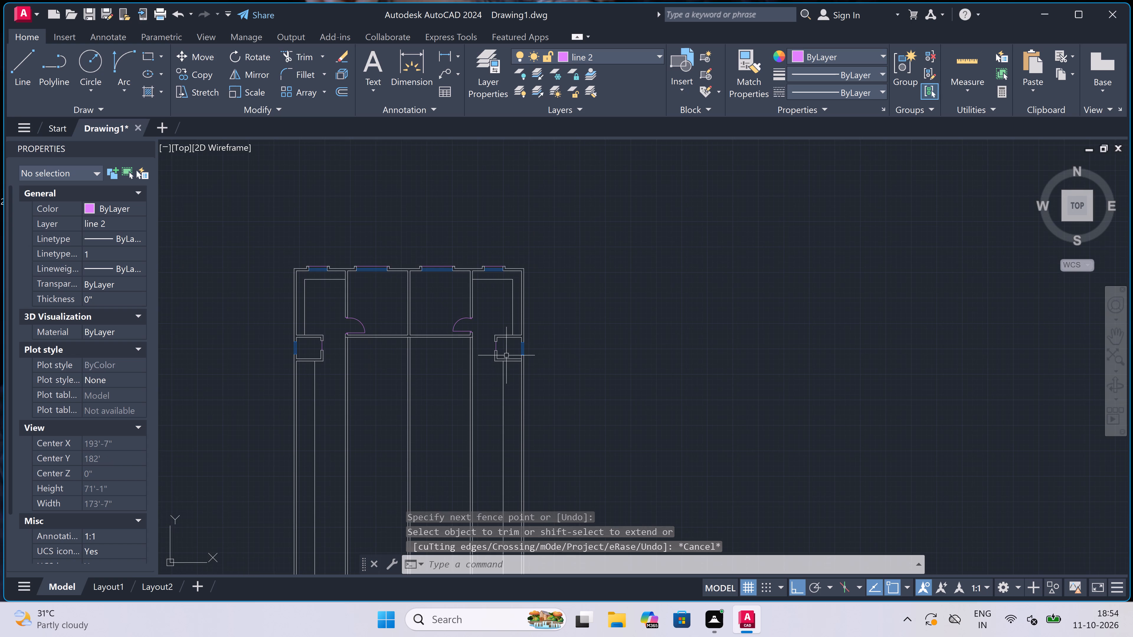
scroll(268, 370, "up", 2)
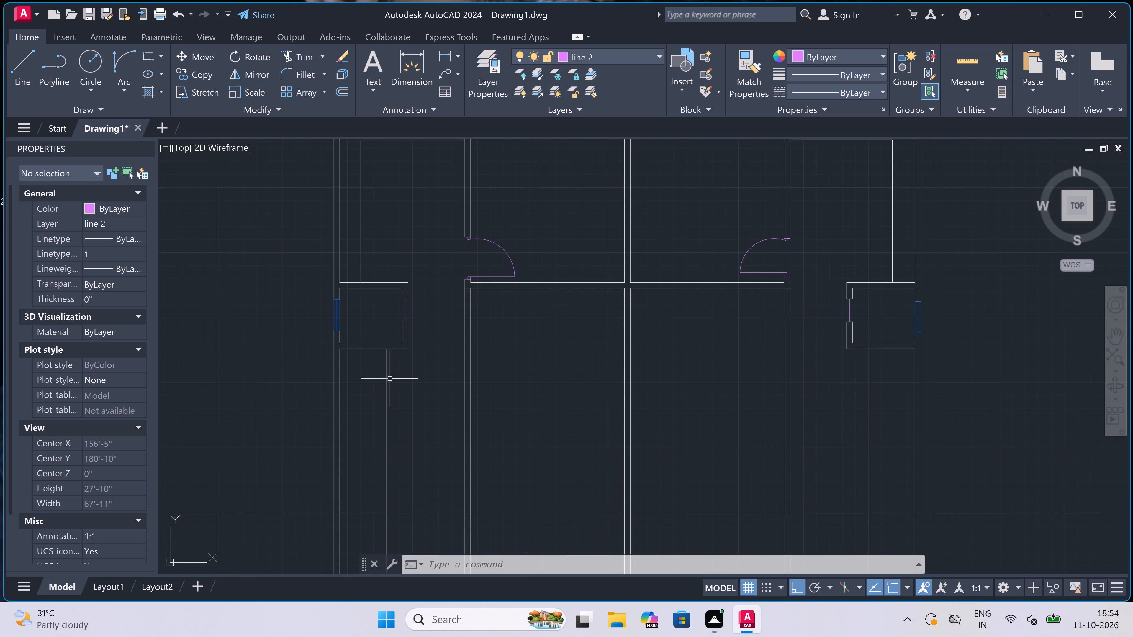
key("o")
key("space")
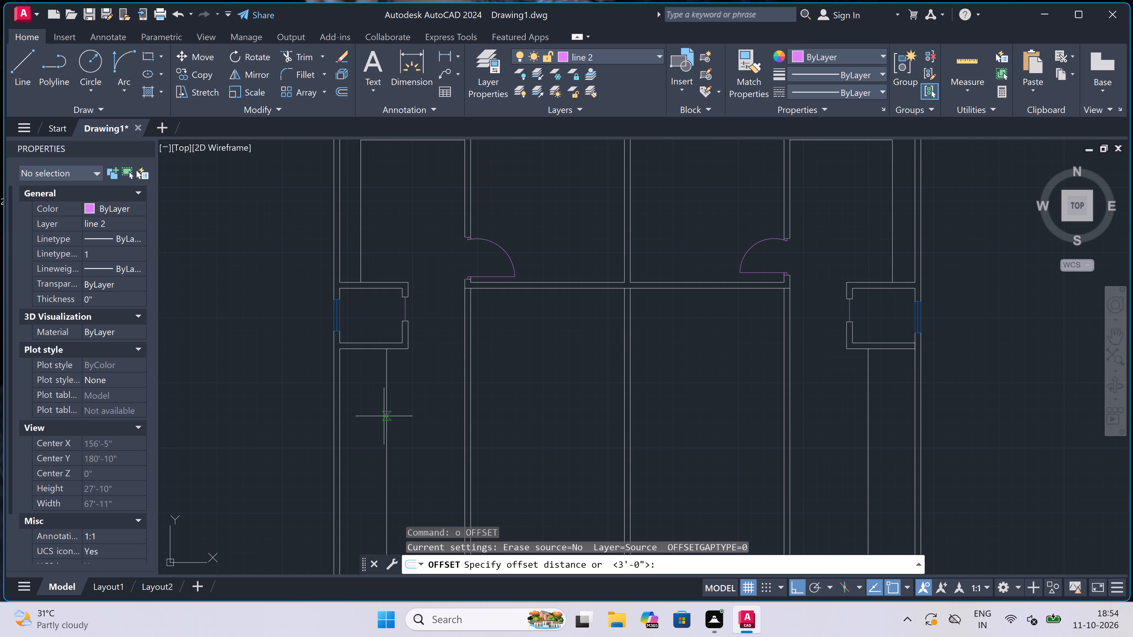
left_click(385, 417)
scroll(396, 415, "up", 2)
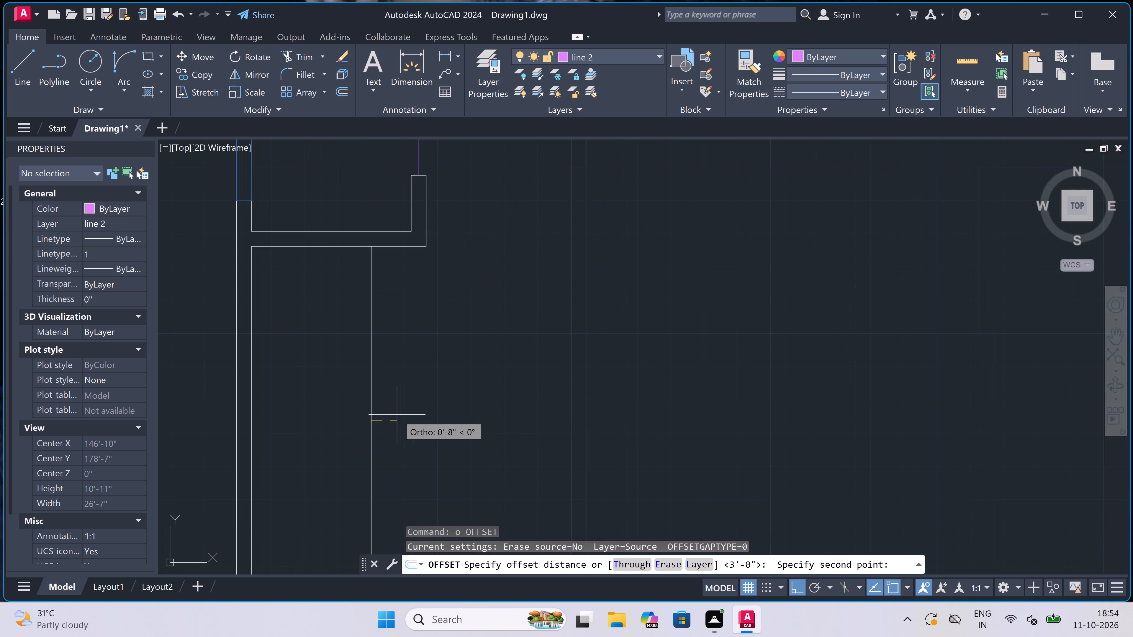
type("4.5\"")
key("space")
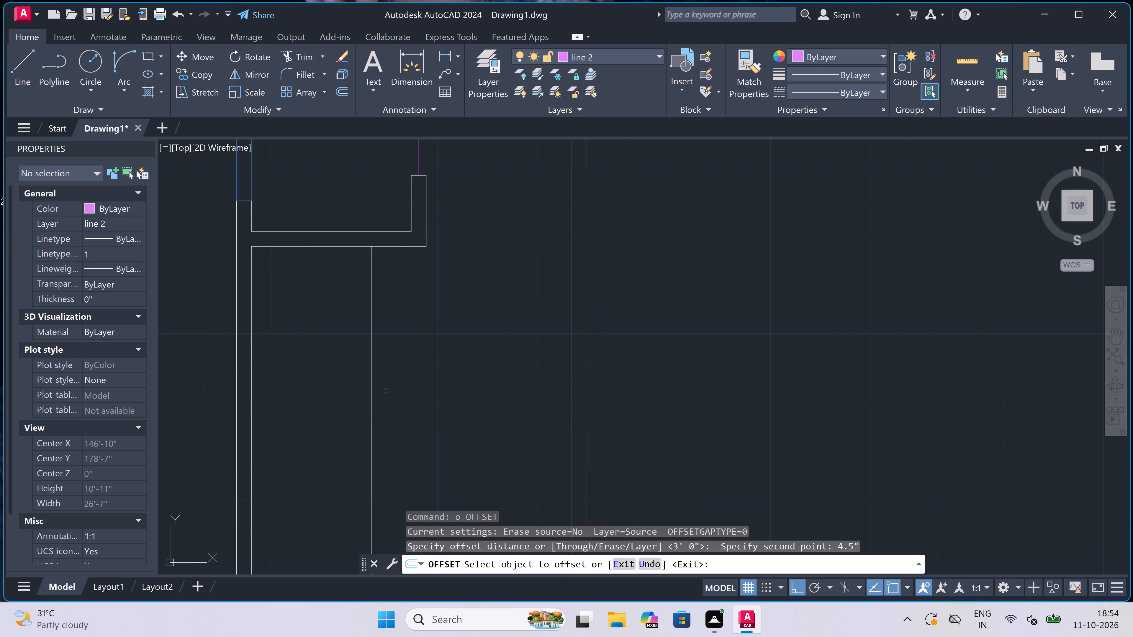
left_click_drag(371, 384, 377, 384)
left_click(395, 382)
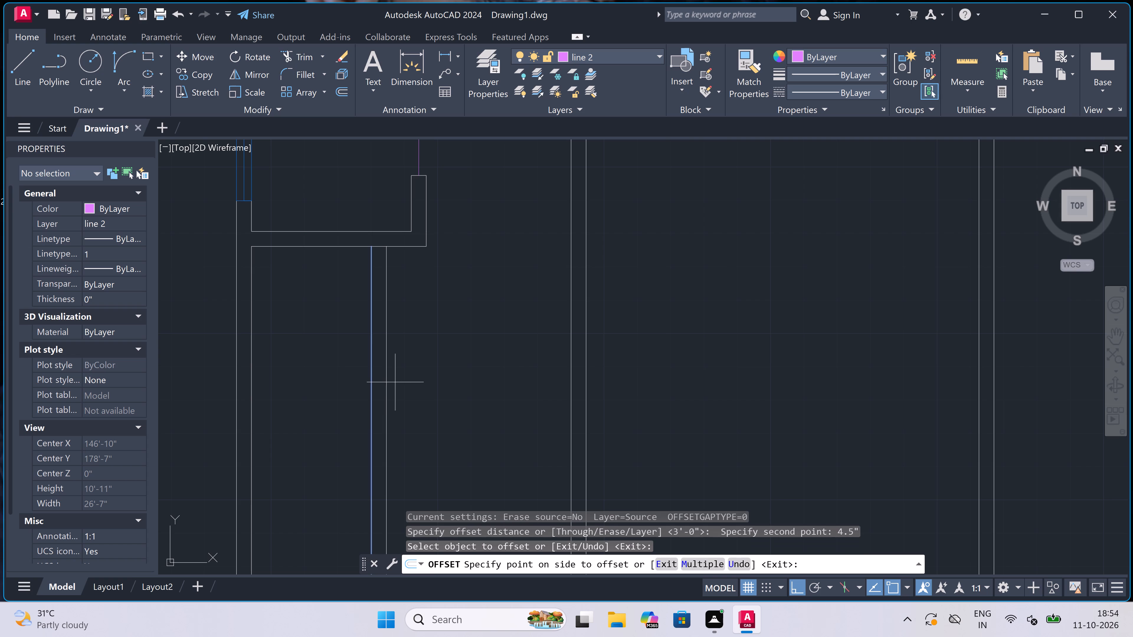
scroll(396, 382, "down", 3)
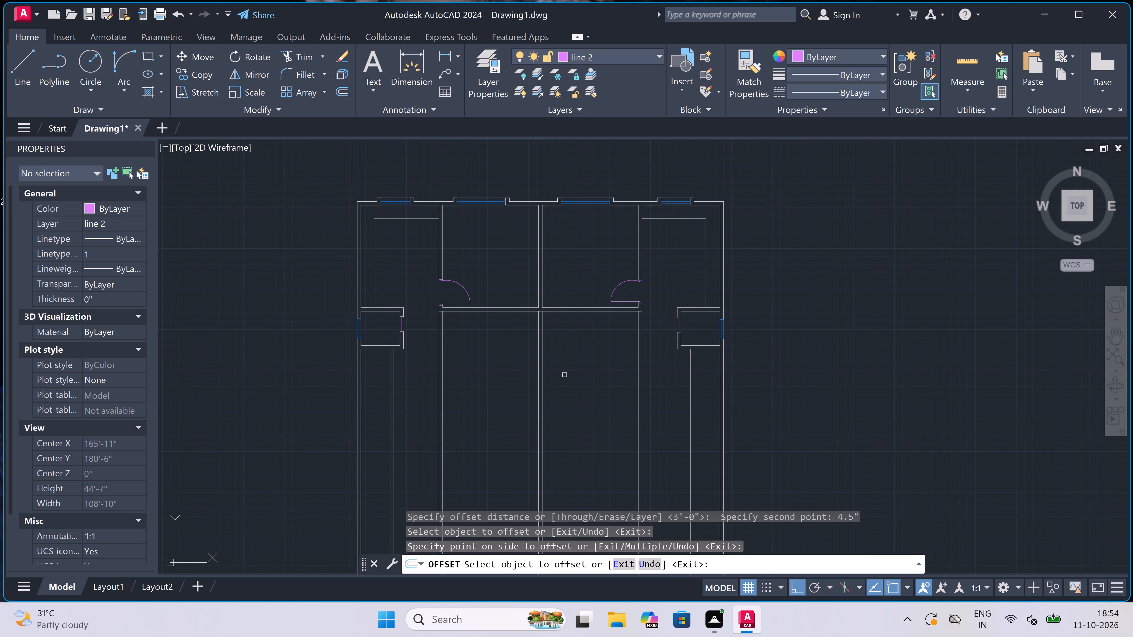
Offset the right-hand vertical line below the enclosure 4.5" toward the plan's centre to give that wall its thickness.
scroll(683, 375, "up", 1)
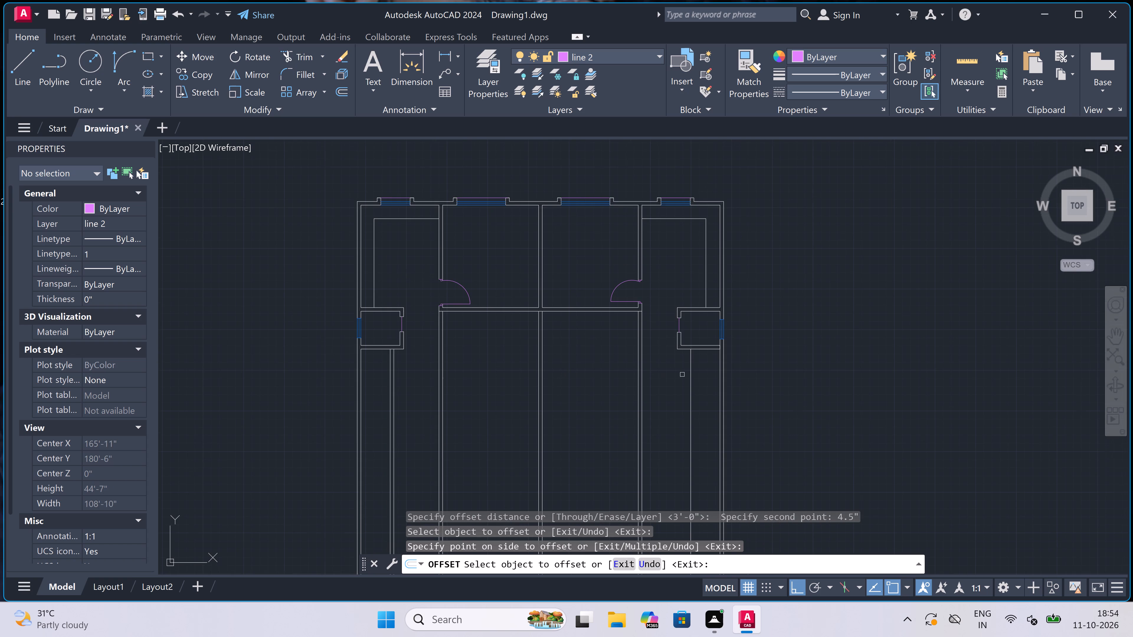
left_click(696, 373)
left_click(682, 380)
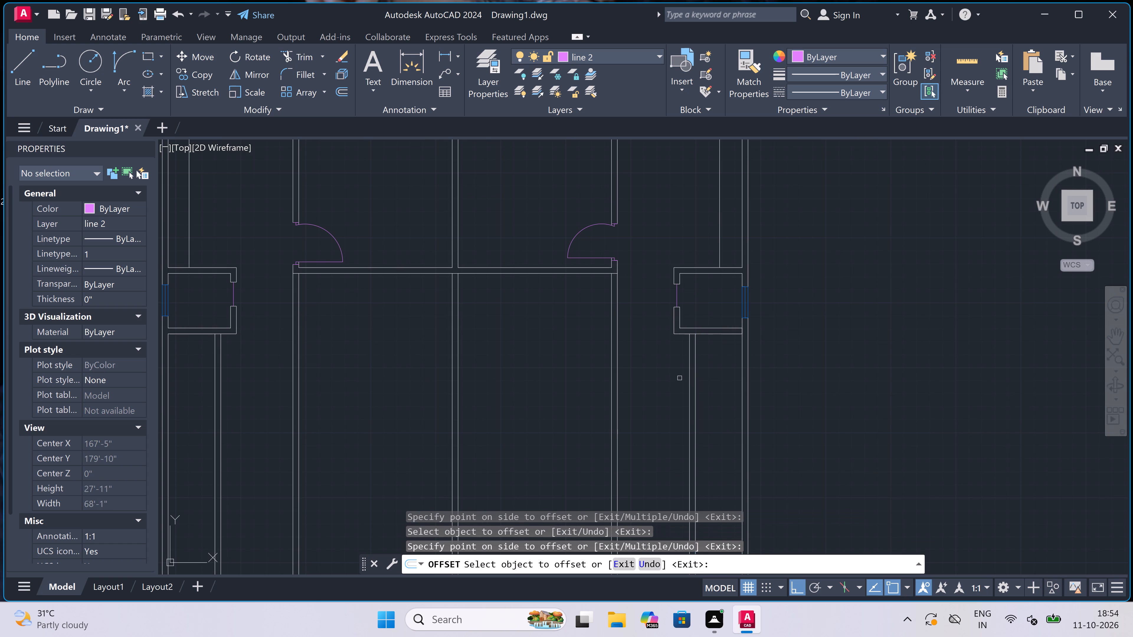
scroll(680, 378, "down", 1)
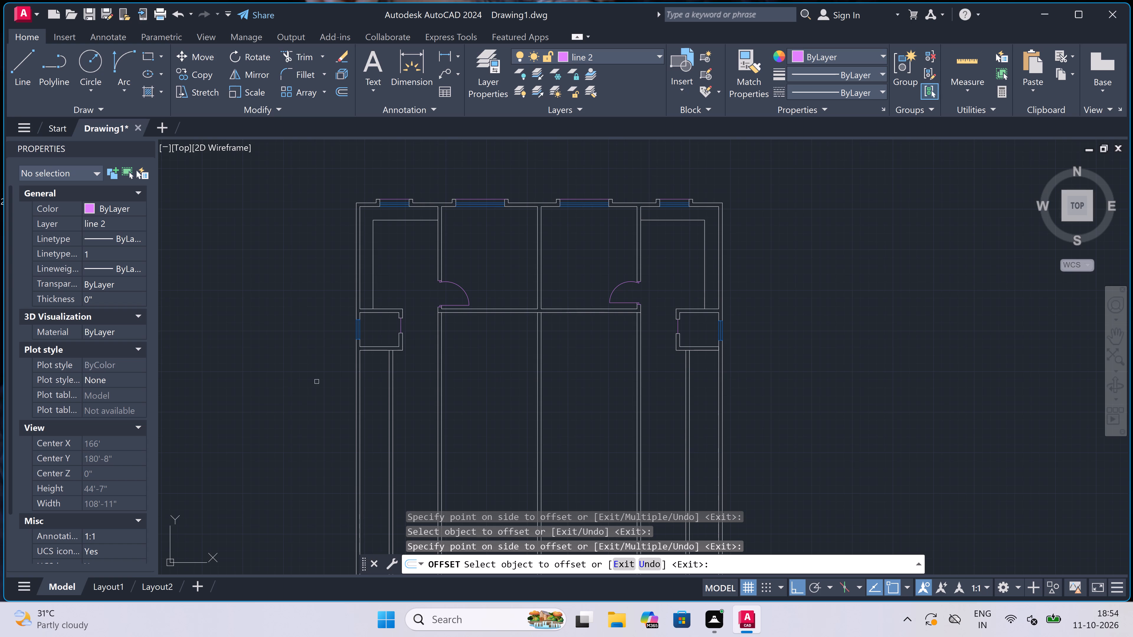
key("Escape")
Offset the bottom line of the left and right enclosures' lower walls 10'9" downward.
scroll(335, 378, "up", 2)
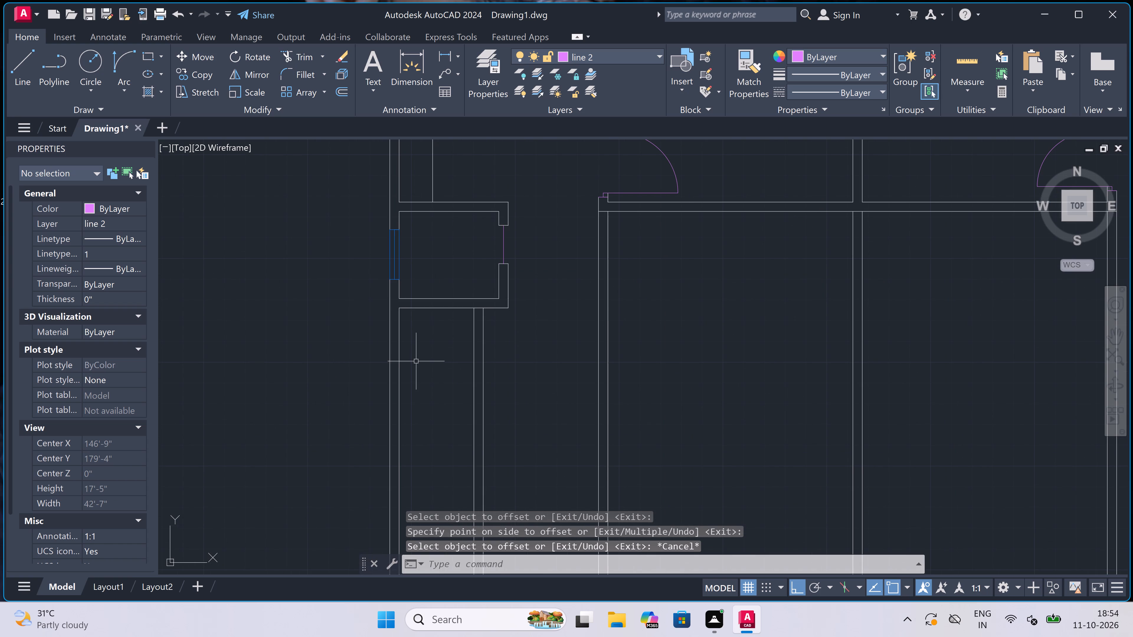
key("o")
key("space")
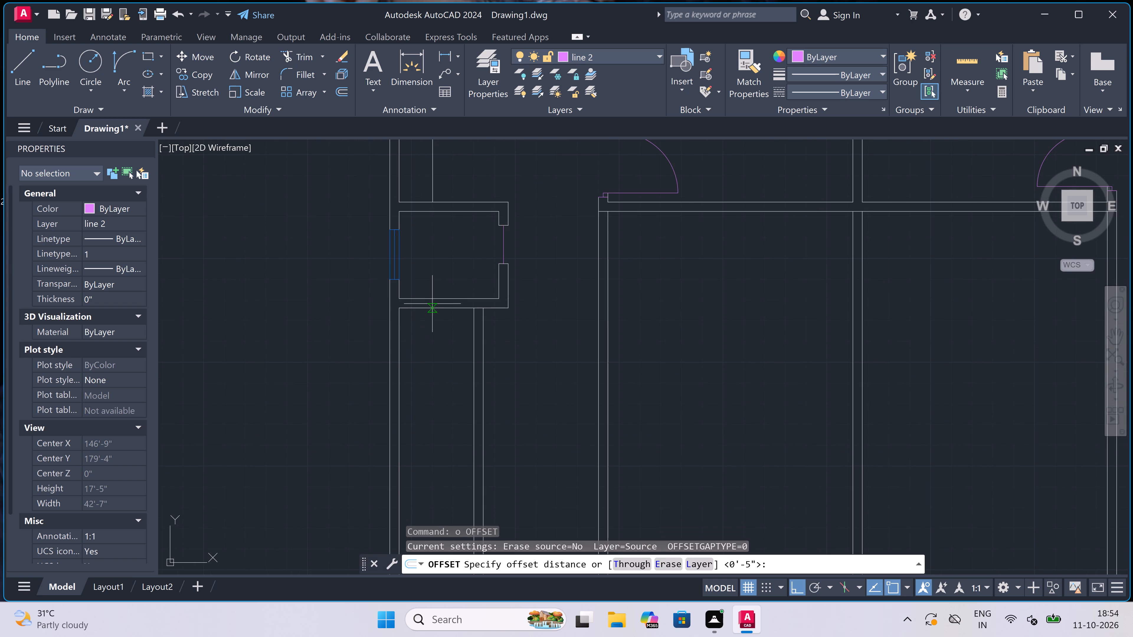
left_click_drag(433, 304, 433, 308)
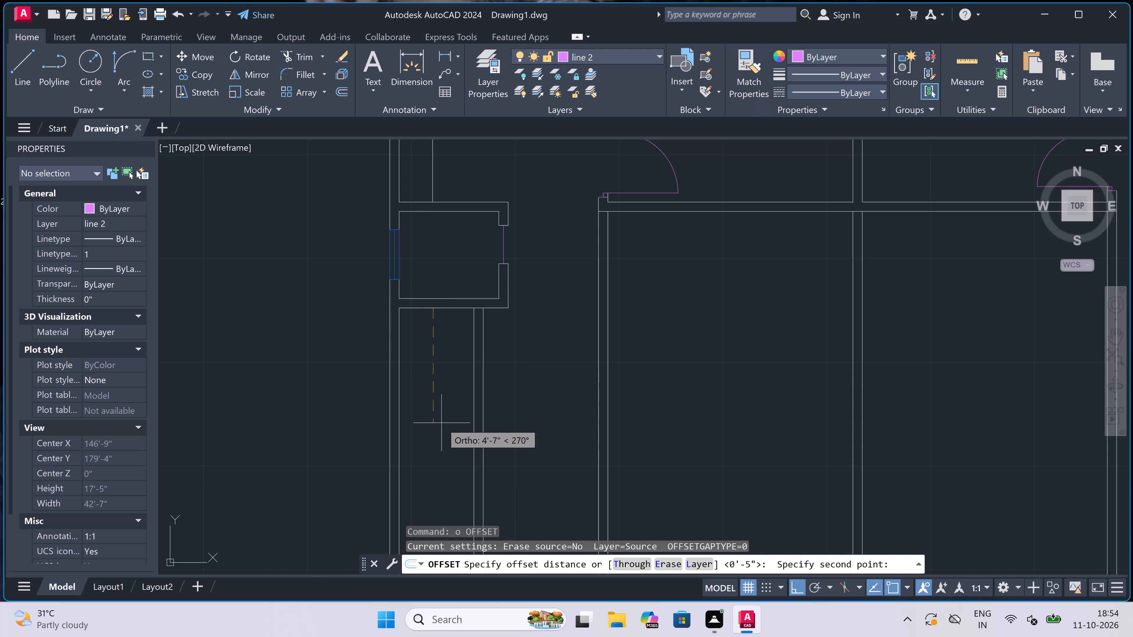
type("10'")
type("9\"")
key("space")
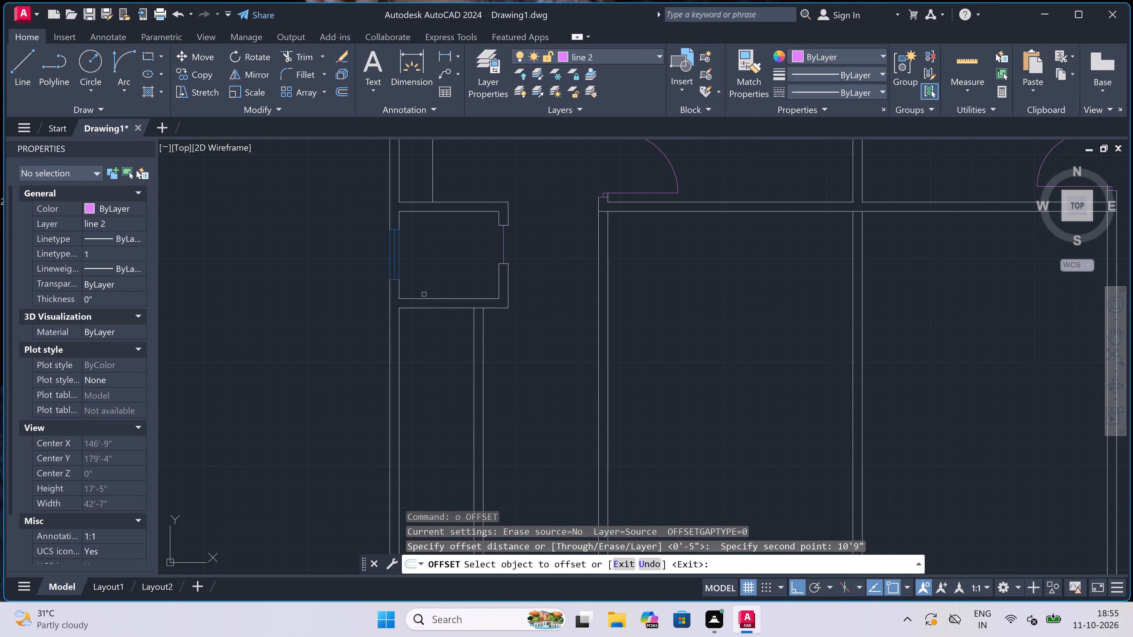
left_click_drag(427, 309, 428, 355)
triple_click(428, 411)
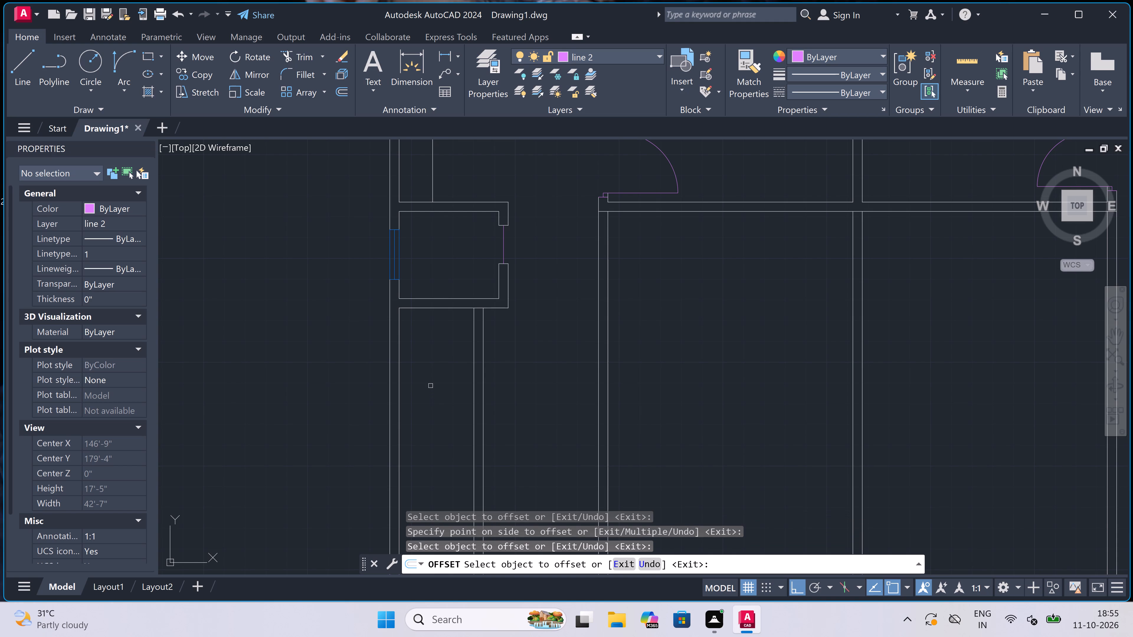
scroll(426, 322, "down", 3)
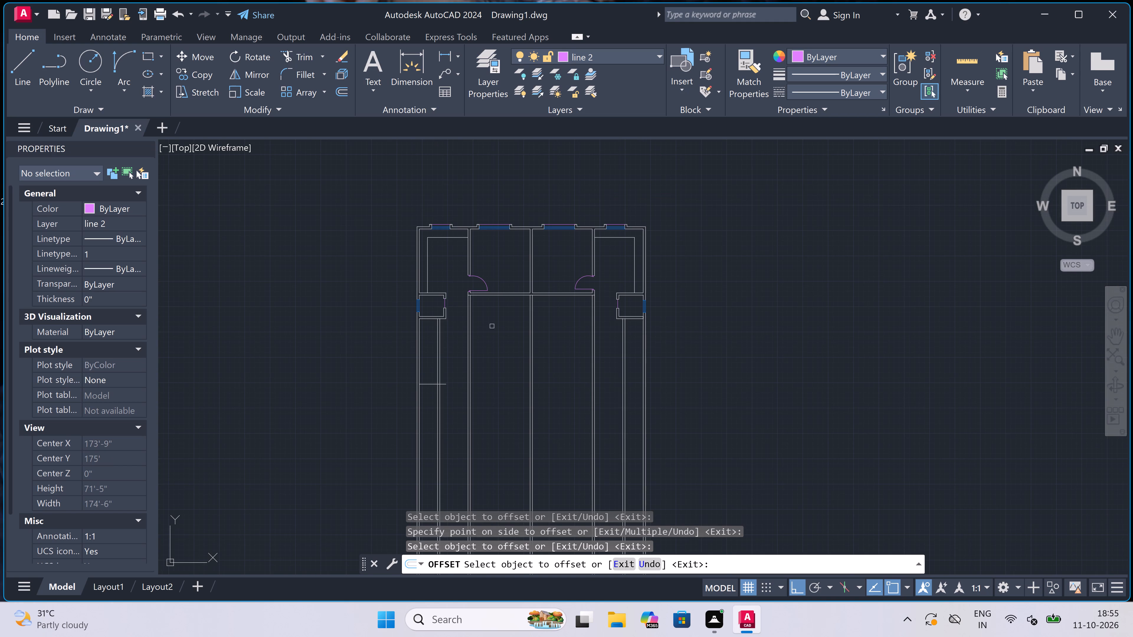
scroll(691, 317, "up", 2)
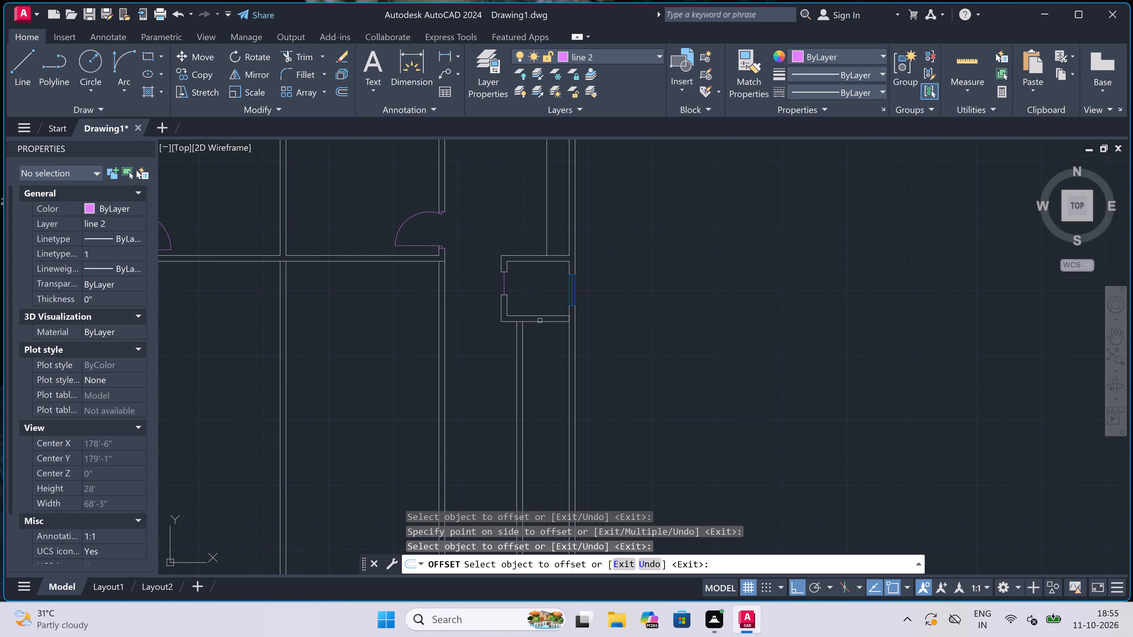
left_click_drag(540, 321, 540, 325)
left_click(537, 369)
scroll(537, 369, "down", 2)
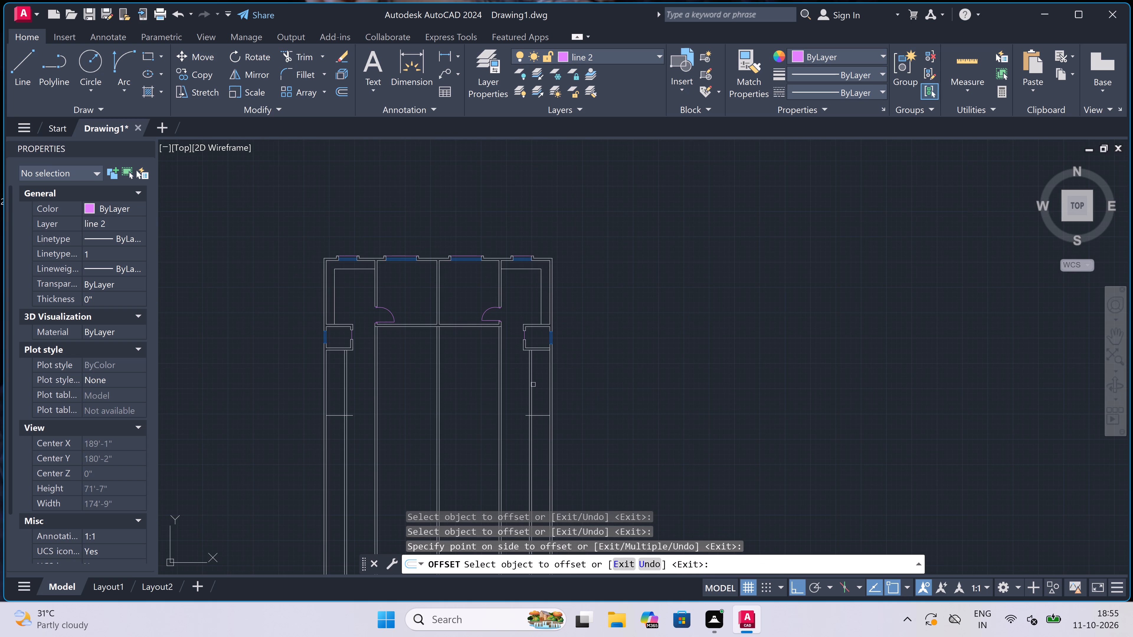
scroll(340, 422, "up", 3)
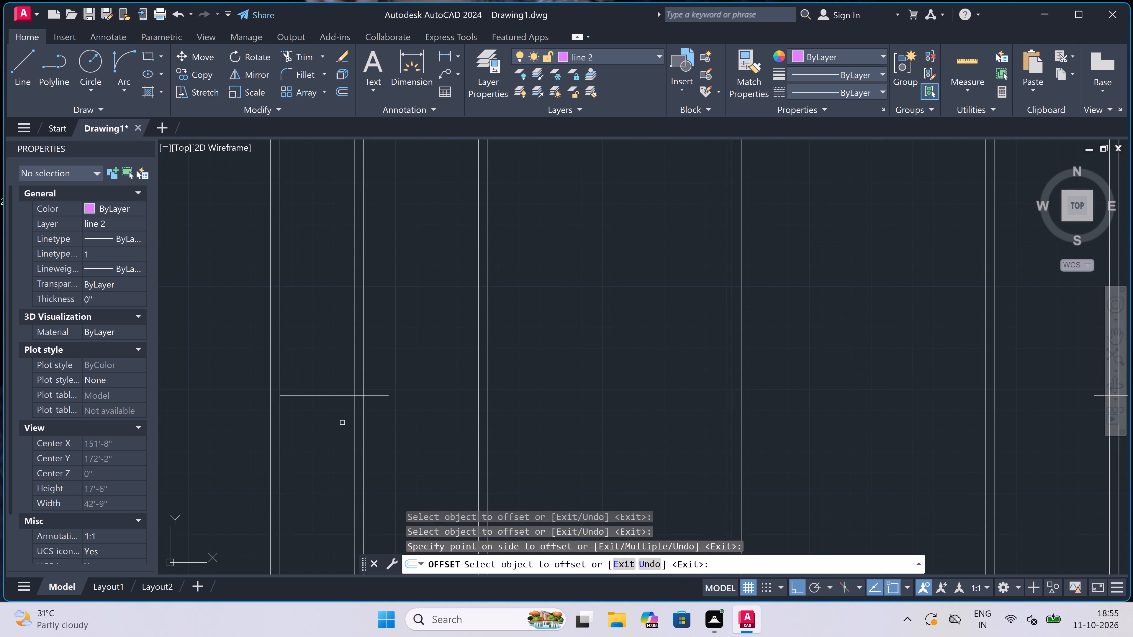
scroll(342, 423, "down", 1)
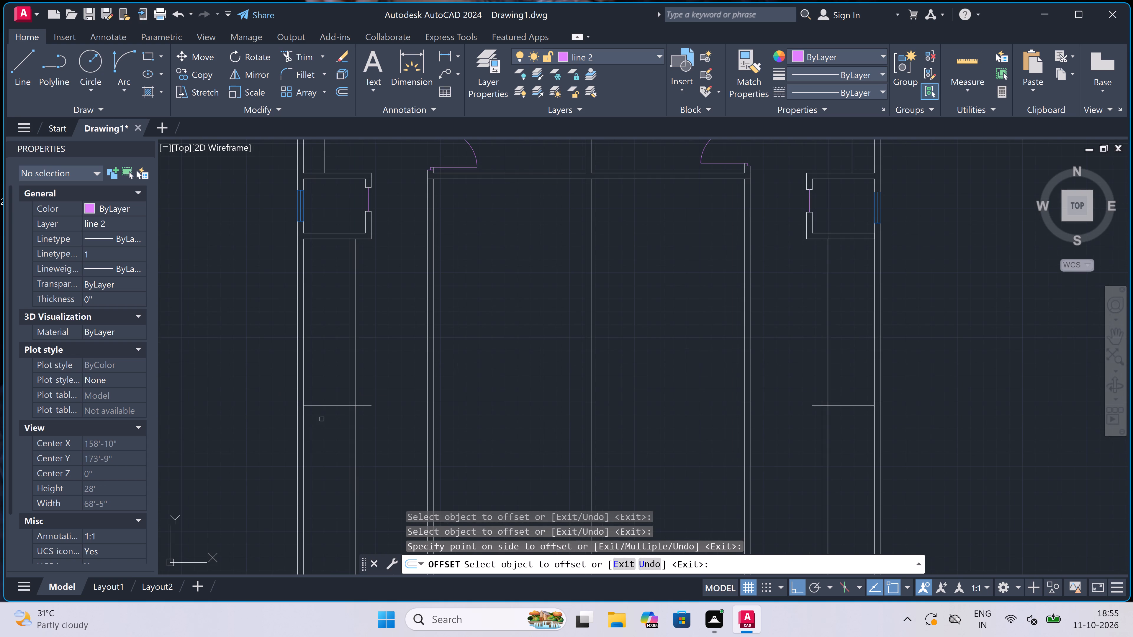
key("Escape")
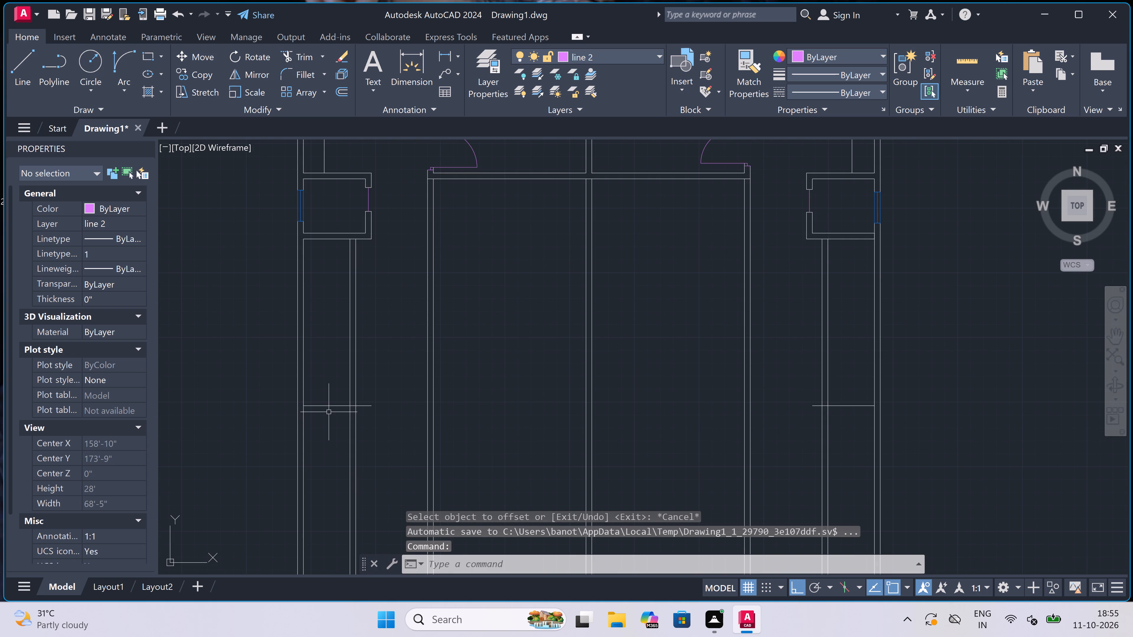
Offset both new horizontal lines below the left and right enclosures 4.4" downward to form wall pairs.
scroll(293, 405, "up", 2)
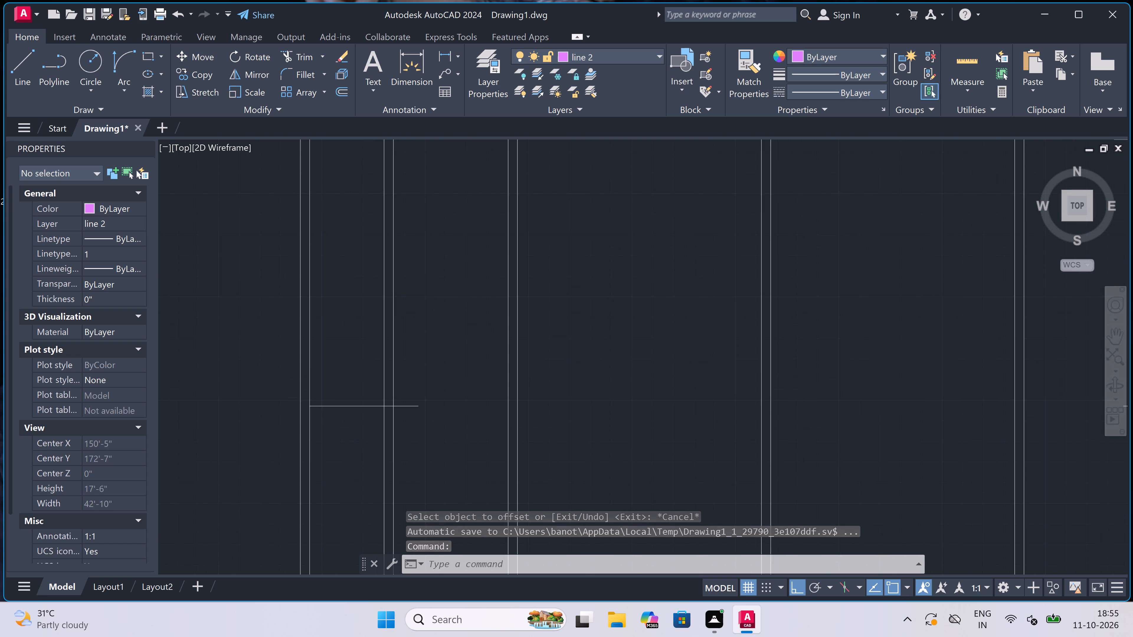
type("o")
key("space")
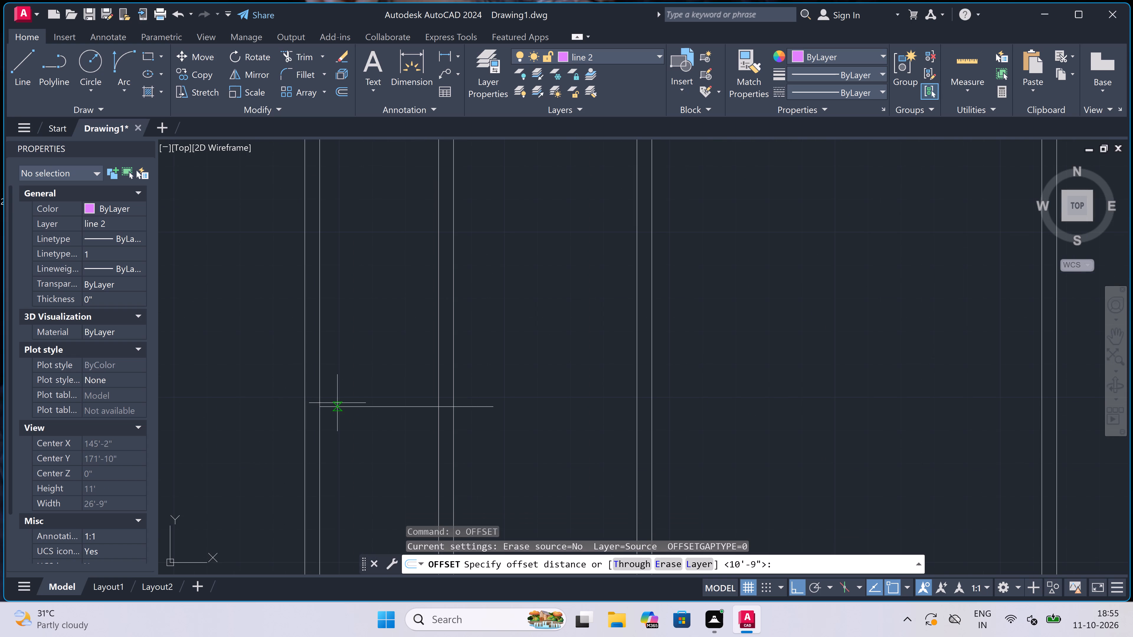
left_click(343, 411)
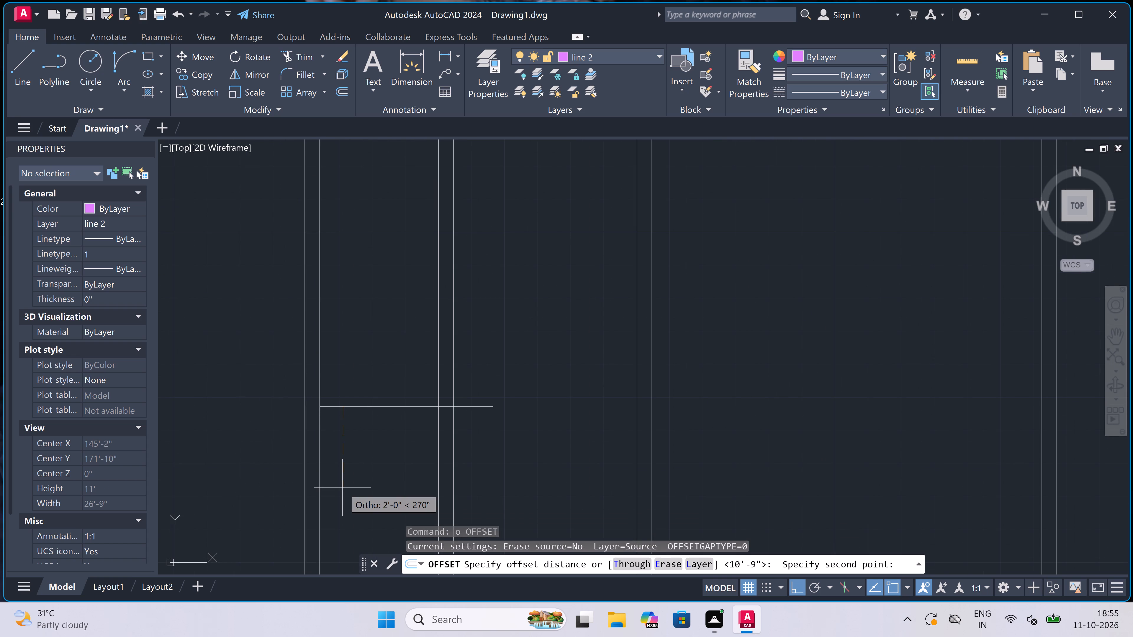
type("4.")
key("4")
type("\"")
key("space")
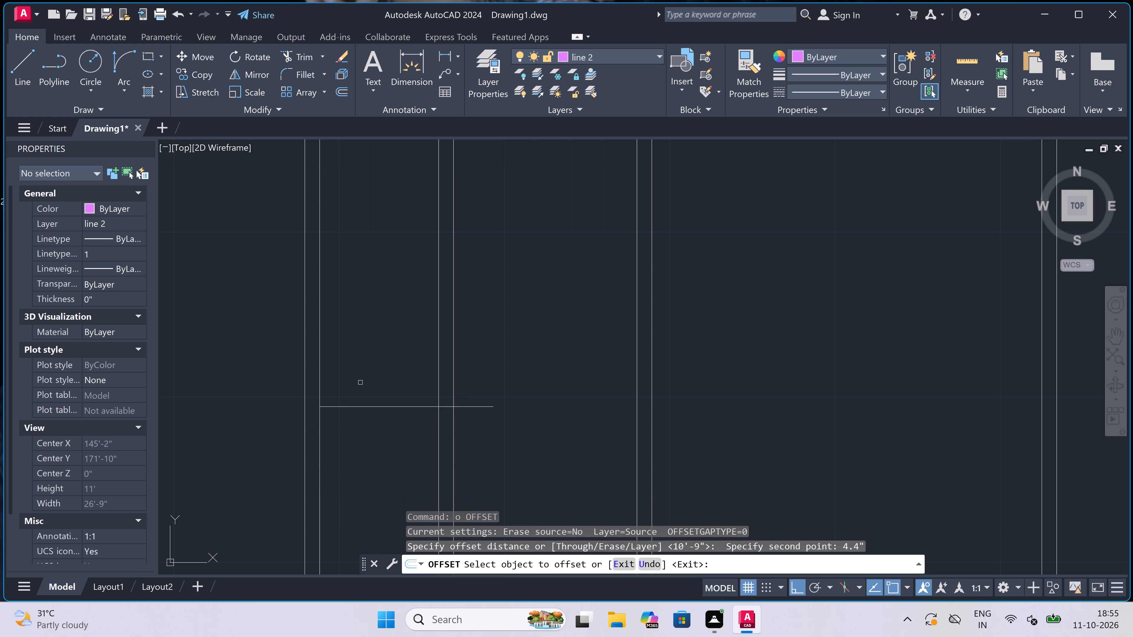
left_click_drag(358, 408, 355, 426)
left_click(349, 451)
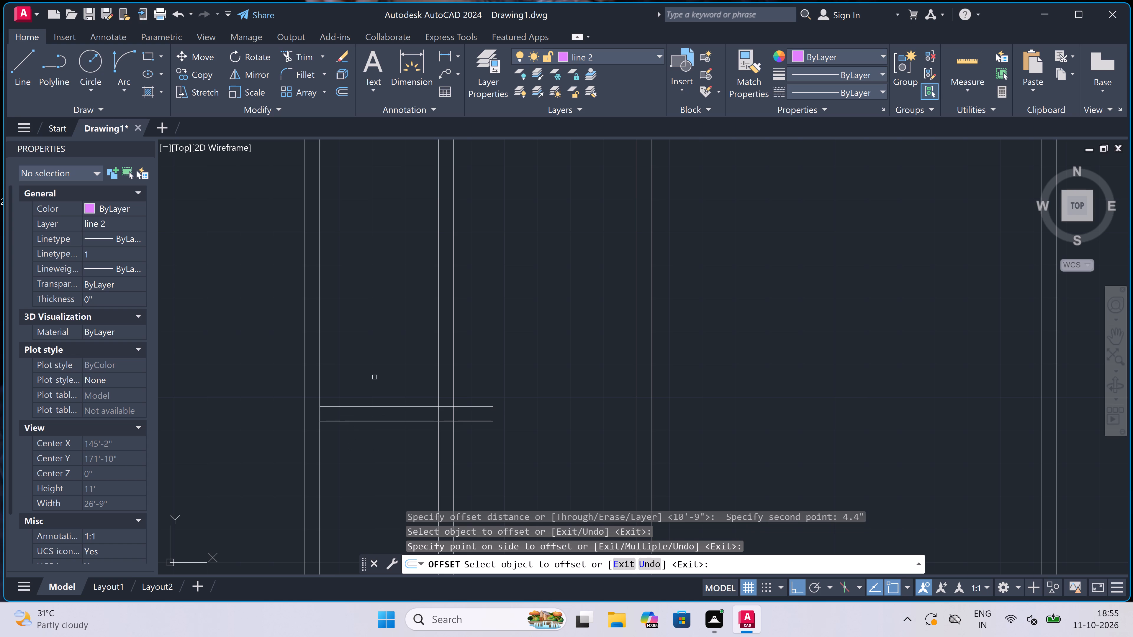
scroll(374, 377, "down", 3)
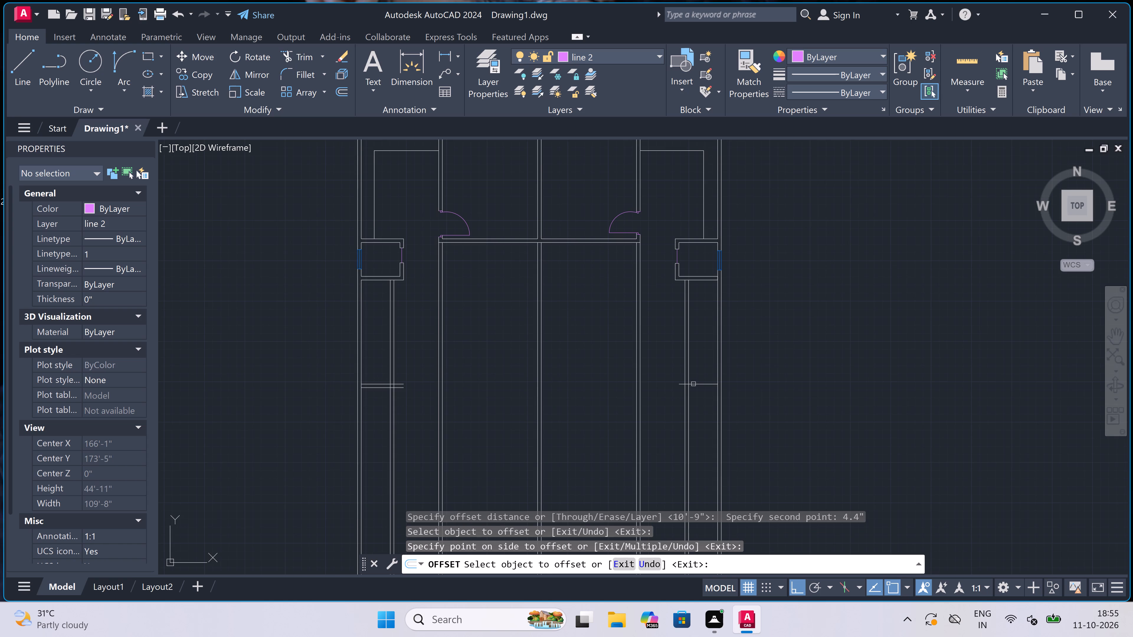
left_click_drag(695, 384, 699, 390)
left_click(704, 409)
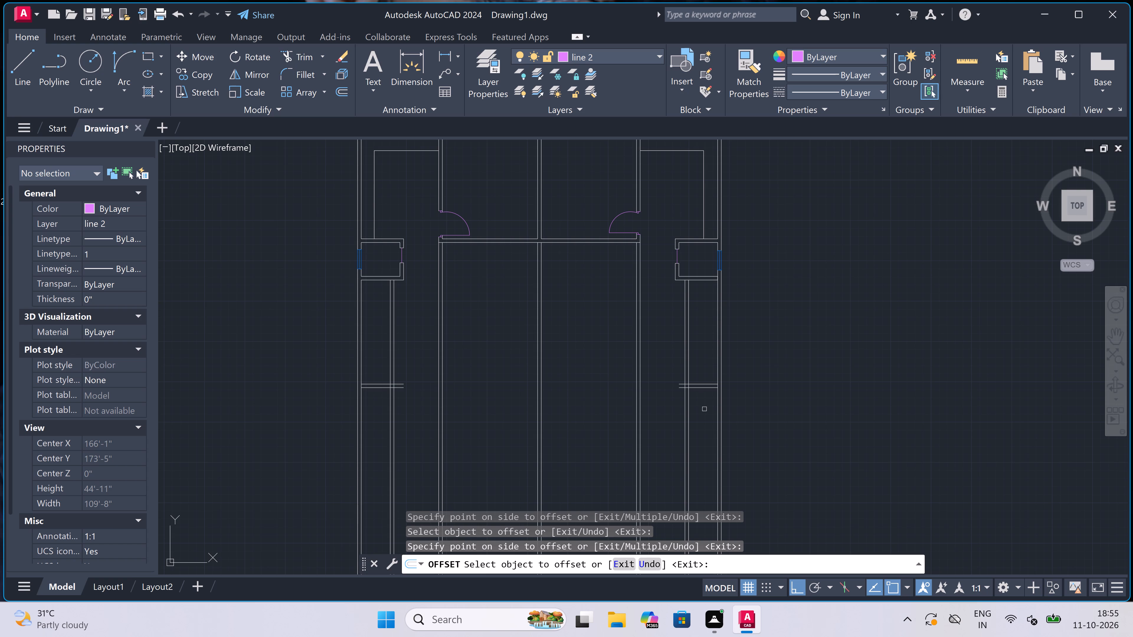
key("Escape")
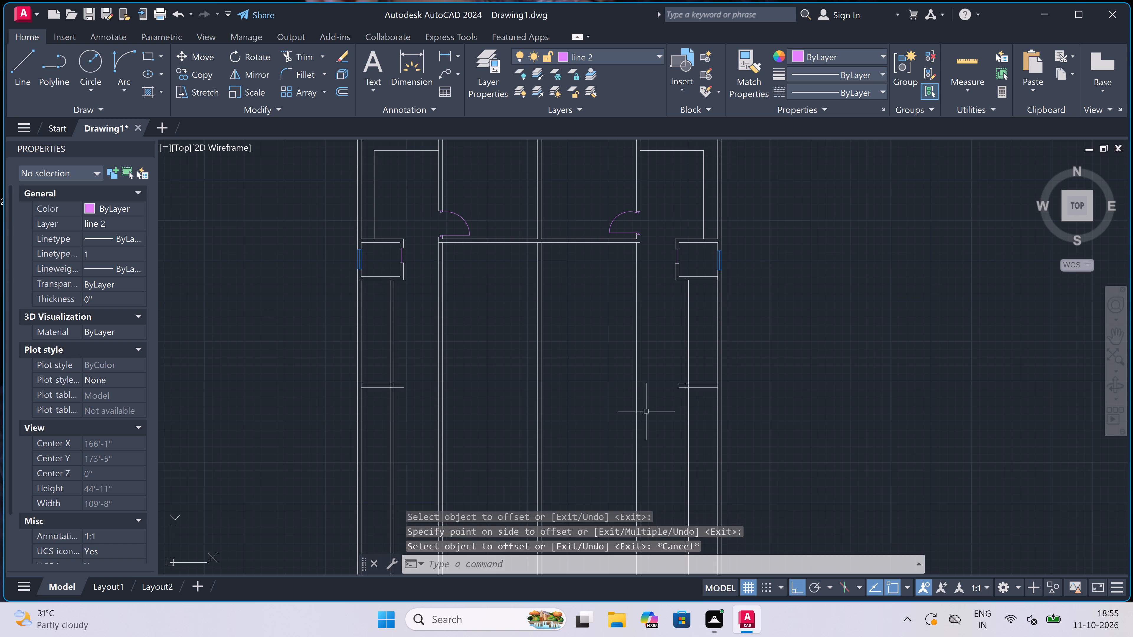
Extend the left-hand pair of horizontal wall lines outward to the outer face of the left outer wall.
type("ex")
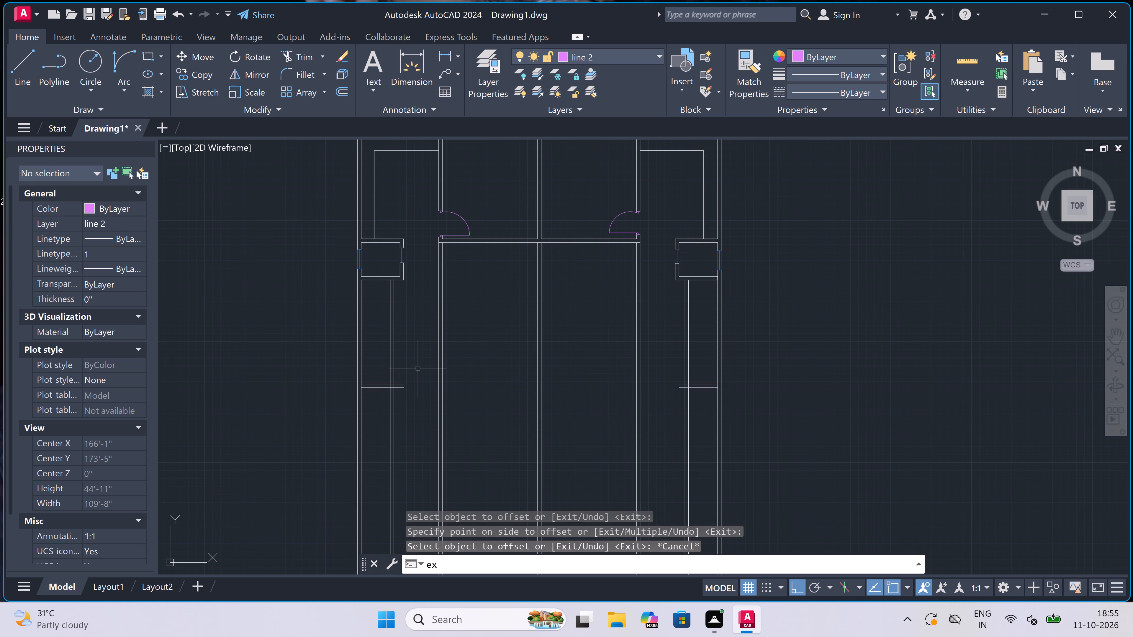
key("space")
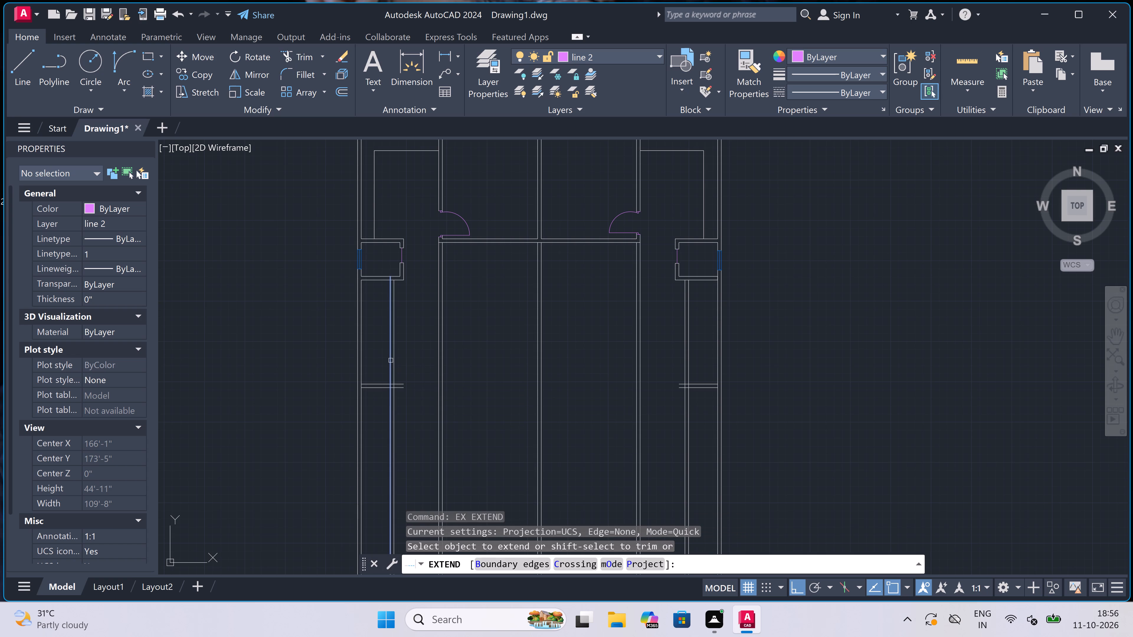
scroll(389, 369, "up", 1)
left_click_drag(375, 365, 375, 370)
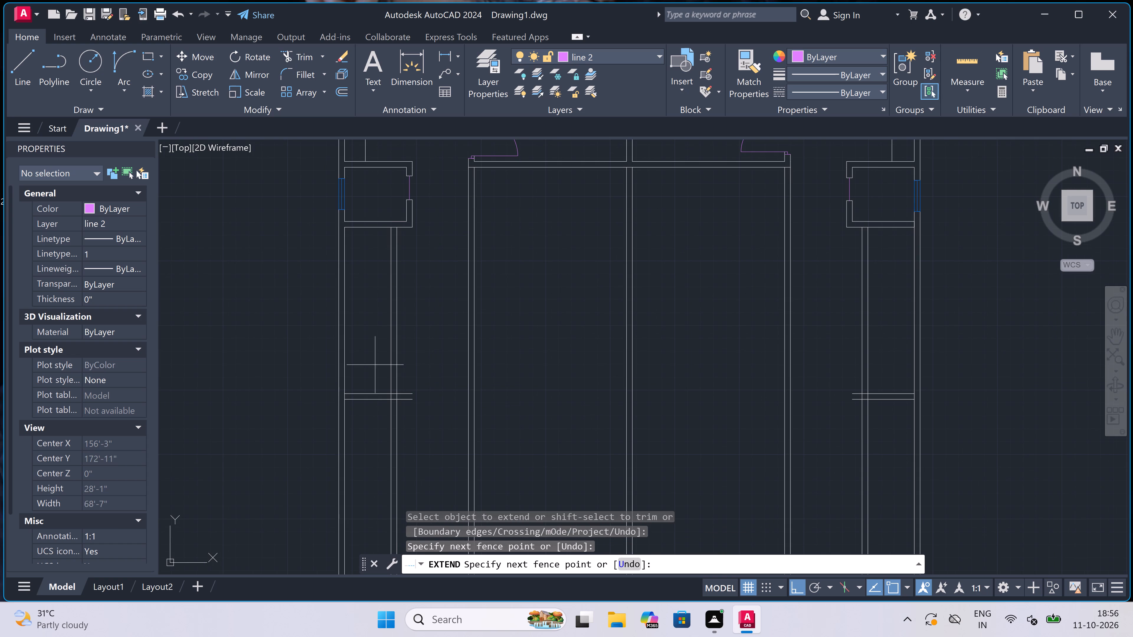
left_click(370, 481)
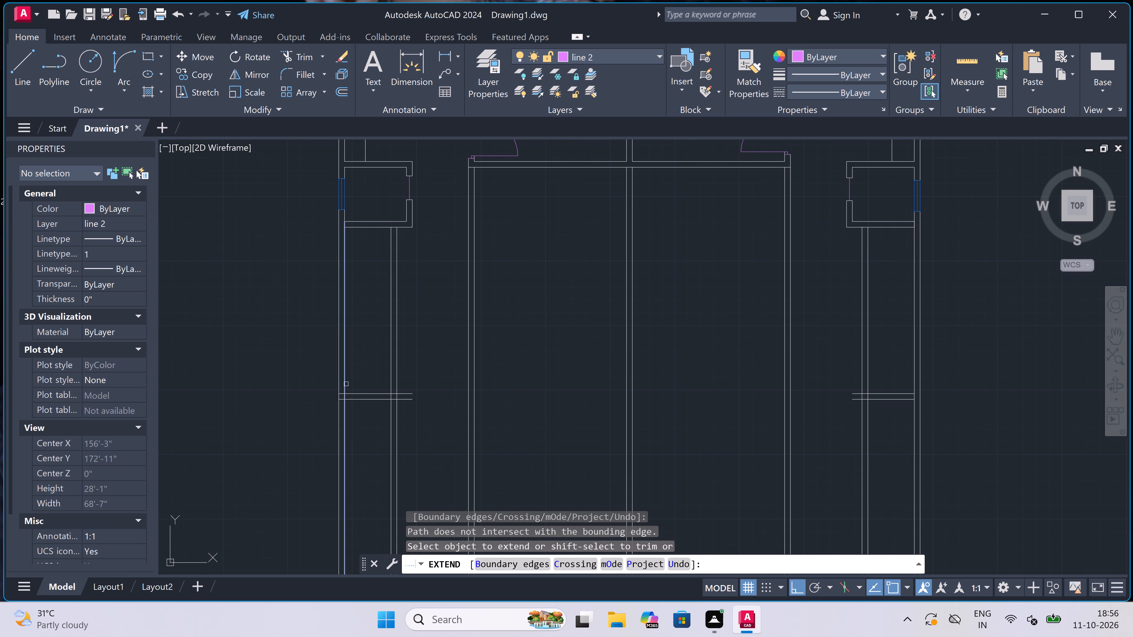
left_click(361, 376)
left_click(373, 453)
left_click_drag(371, 416, 374, 412)
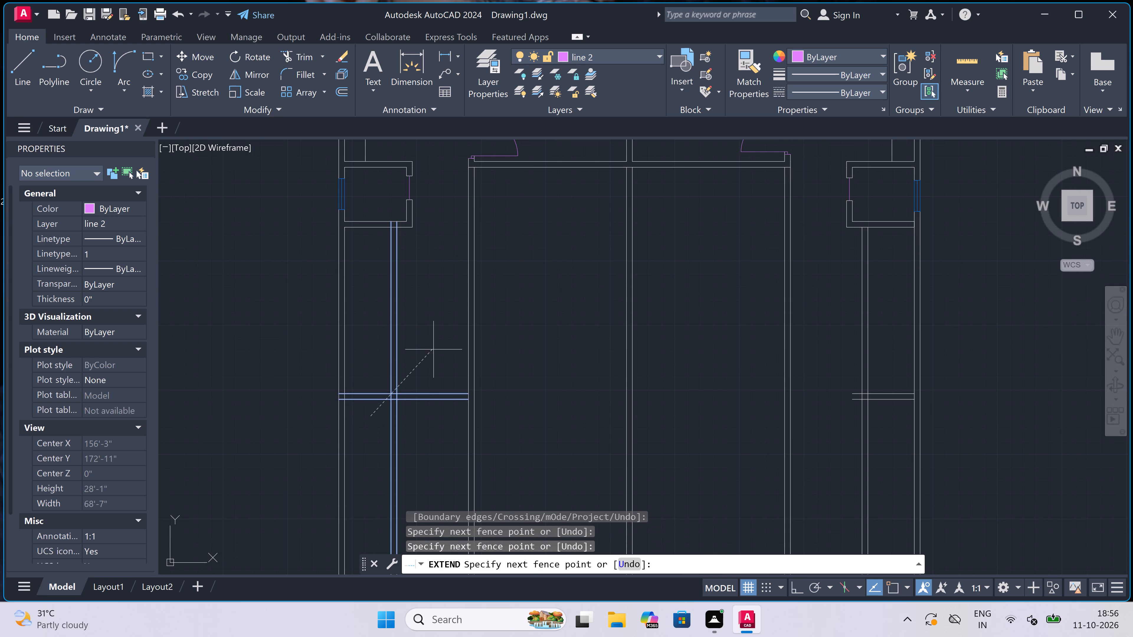
left_click(385, 411)
Extend the same pair of horizontal lines rightward across the inner and central walls until it meets the right-hand pair.
left_click(405, 381)
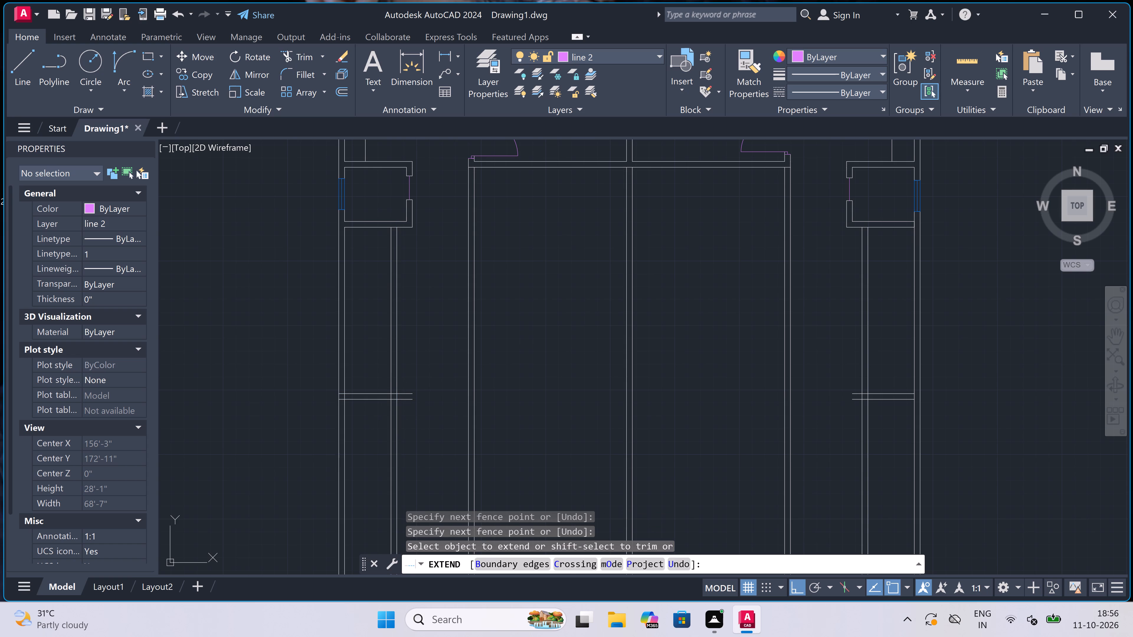
left_click(407, 454)
left_click_drag(428, 368, 430, 376)
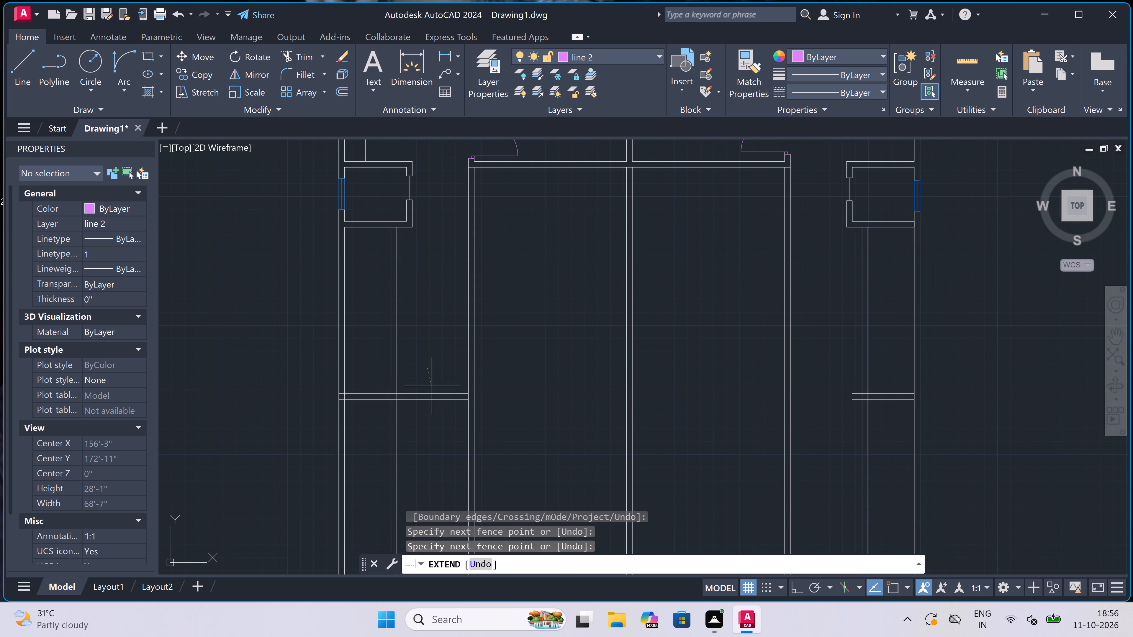
left_click(442, 452)
left_click(440, 364)
left_click(451, 446)
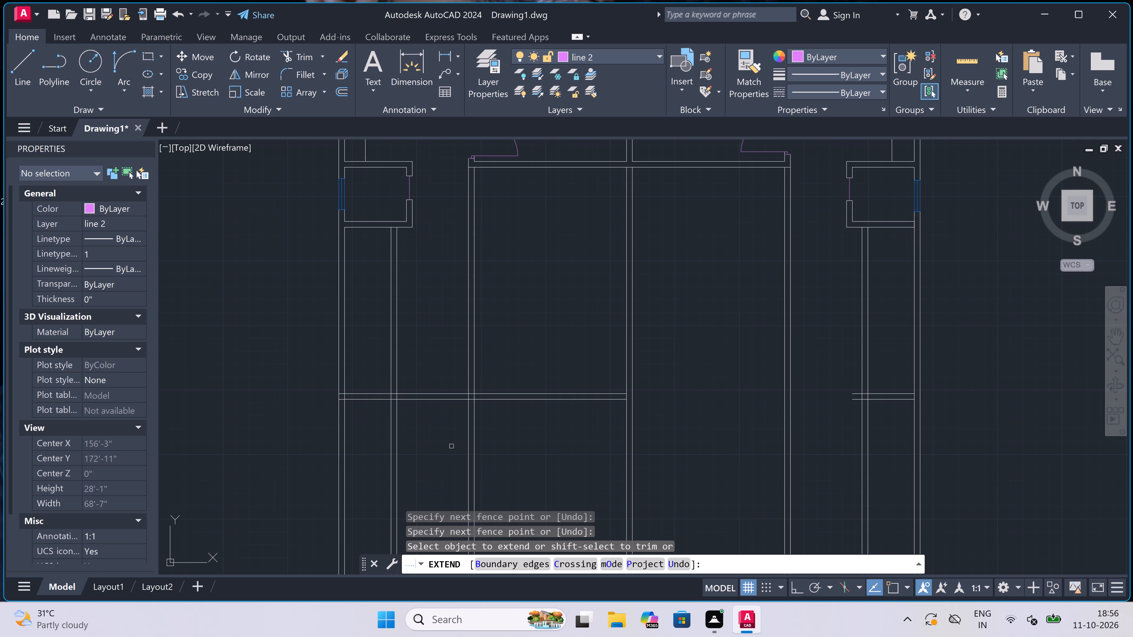
left_click(538, 352)
left_click(564, 454)
left_click_drag(570, 351, 573, 360)
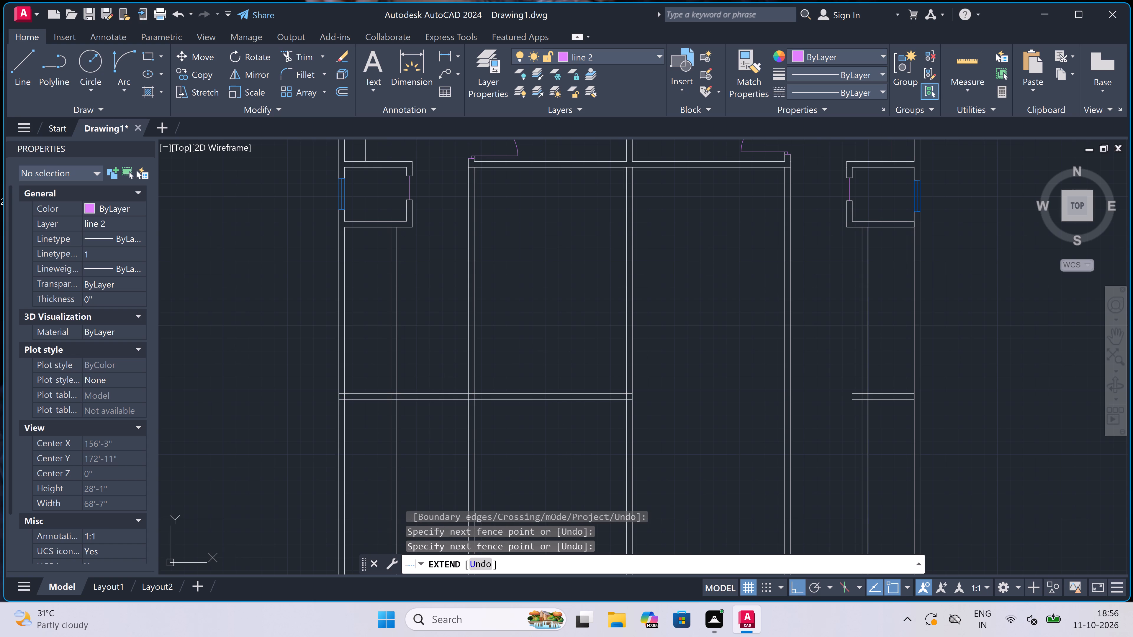
left_click(586, 444)
left_click_drag(705, 345, 705, 348)
left_click_drag(721, 433, 721, 436)
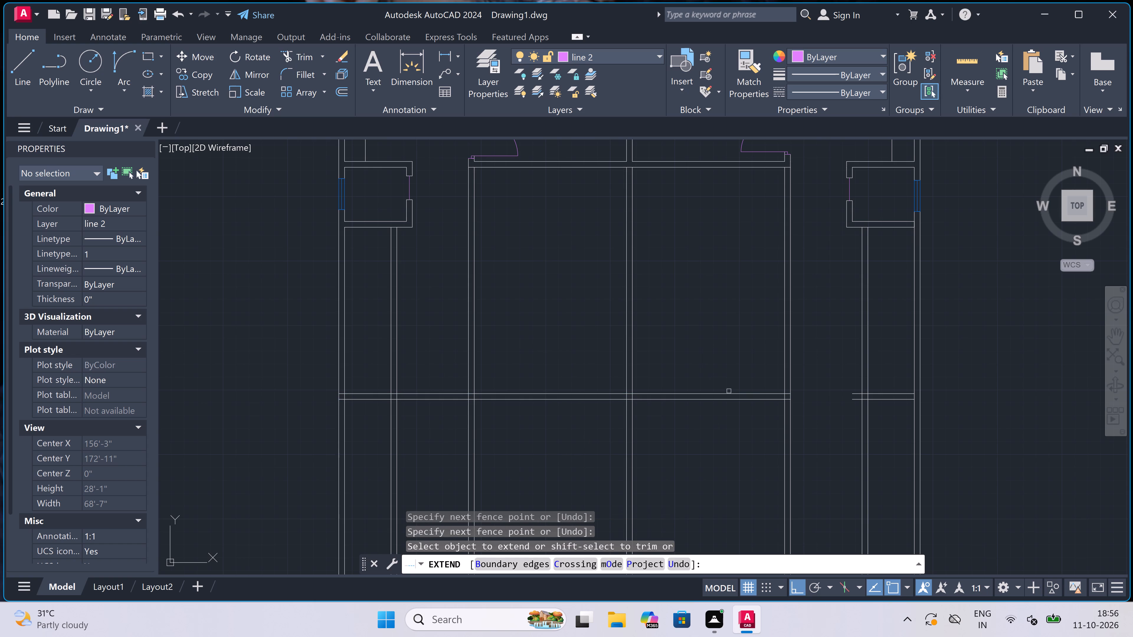
left_click_drag(736, 346, 741, 357)
left_click(765, 439)
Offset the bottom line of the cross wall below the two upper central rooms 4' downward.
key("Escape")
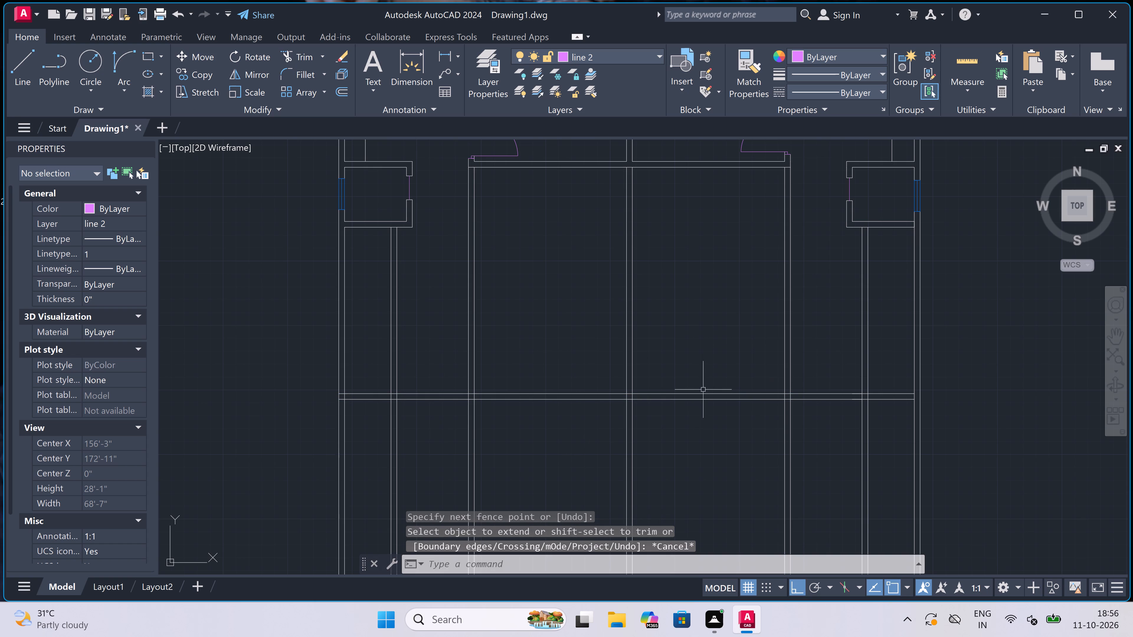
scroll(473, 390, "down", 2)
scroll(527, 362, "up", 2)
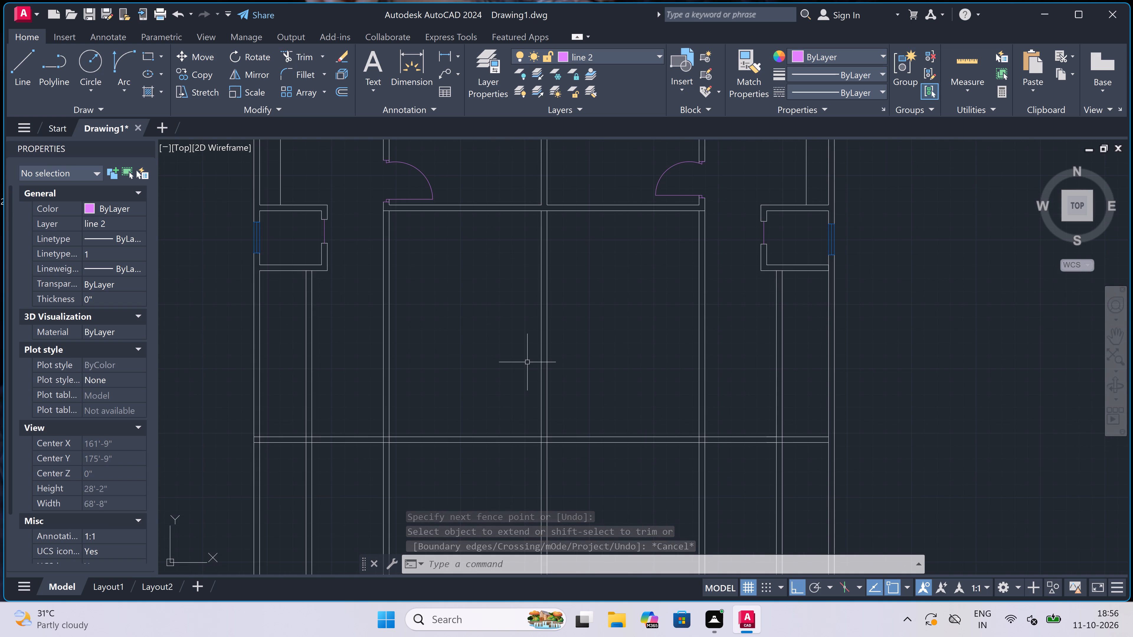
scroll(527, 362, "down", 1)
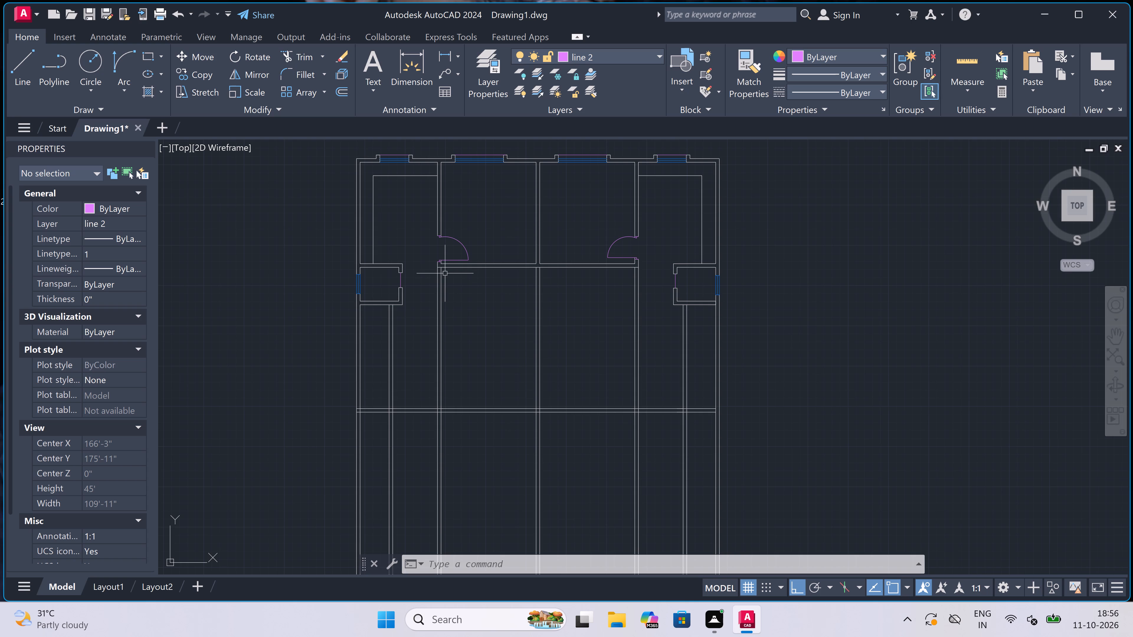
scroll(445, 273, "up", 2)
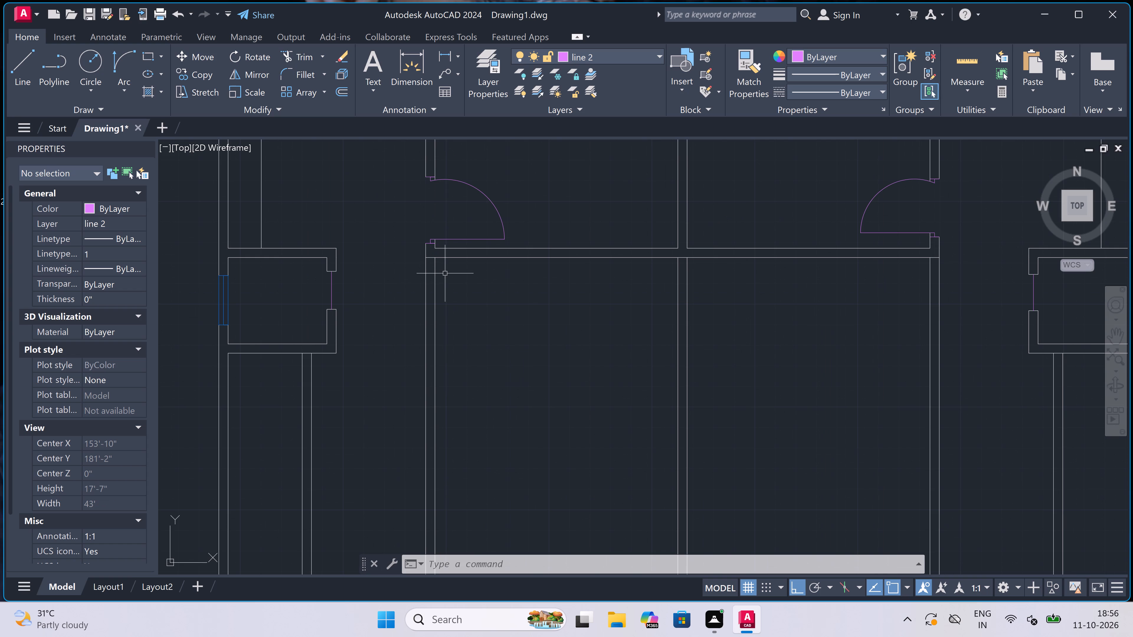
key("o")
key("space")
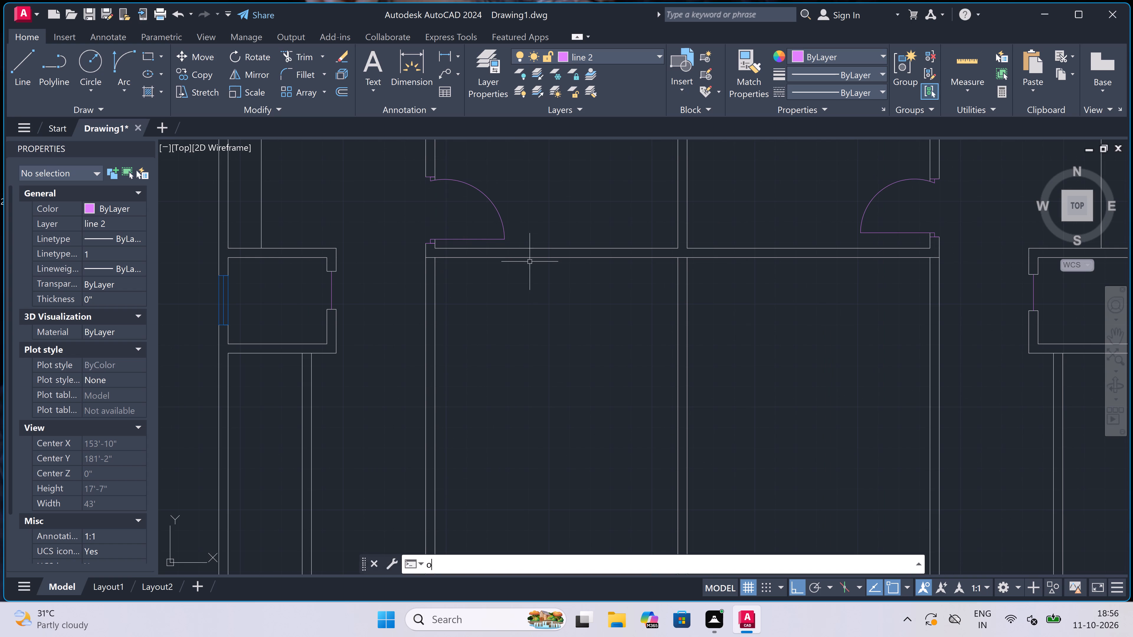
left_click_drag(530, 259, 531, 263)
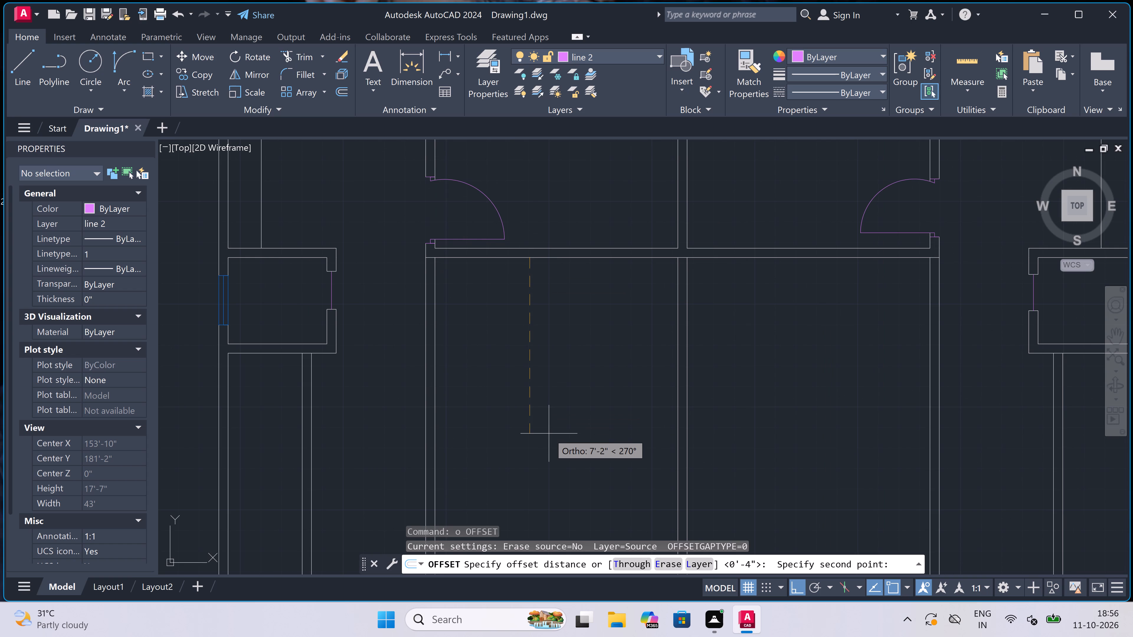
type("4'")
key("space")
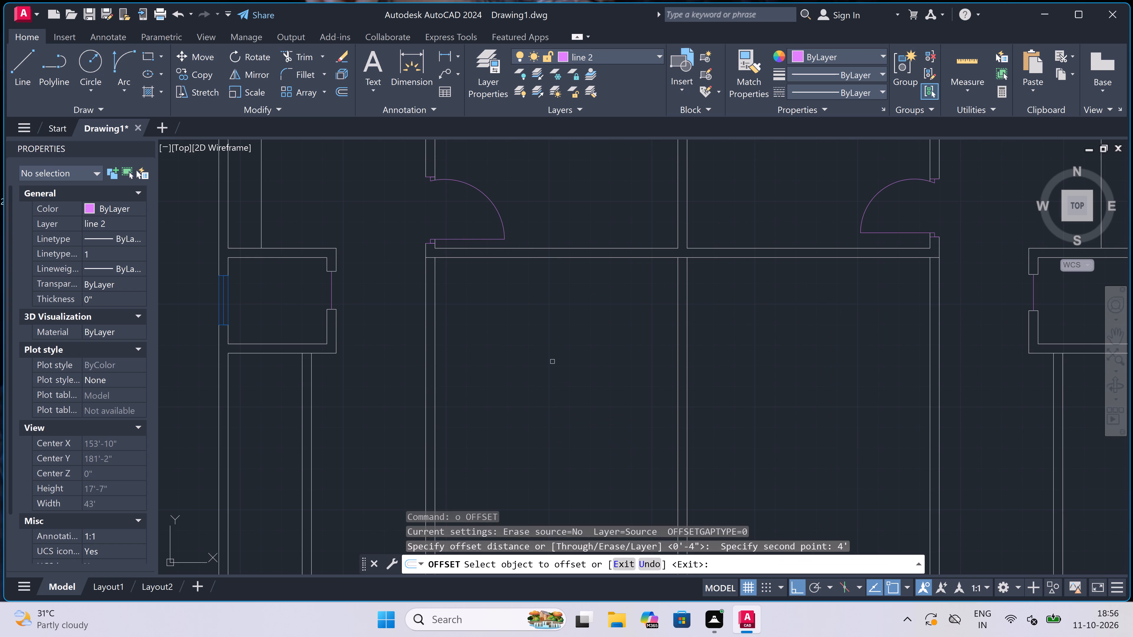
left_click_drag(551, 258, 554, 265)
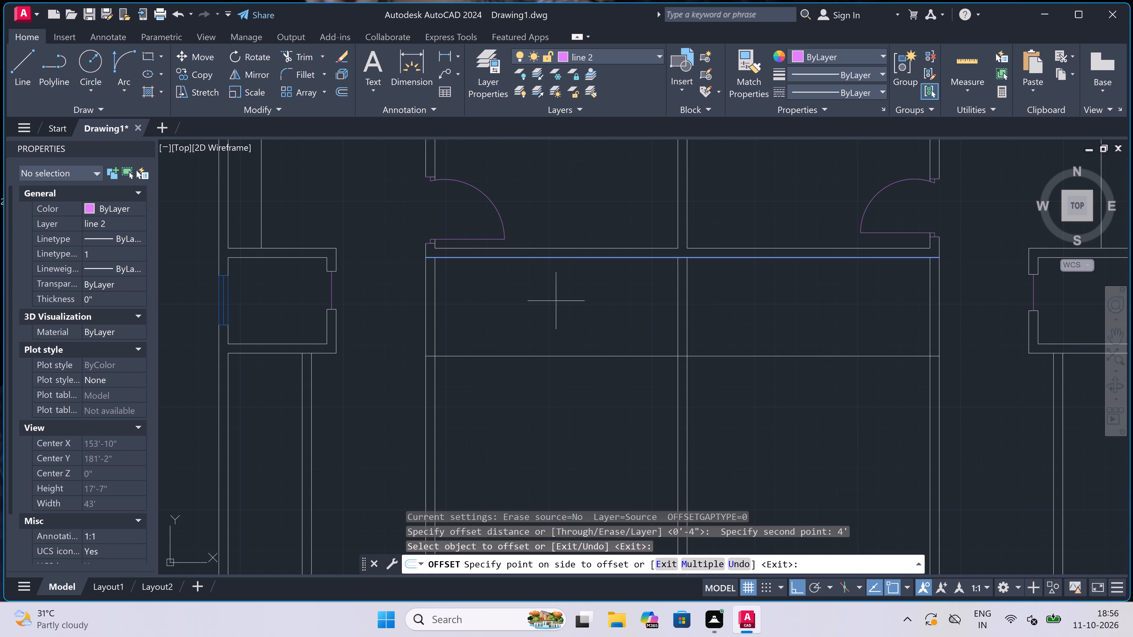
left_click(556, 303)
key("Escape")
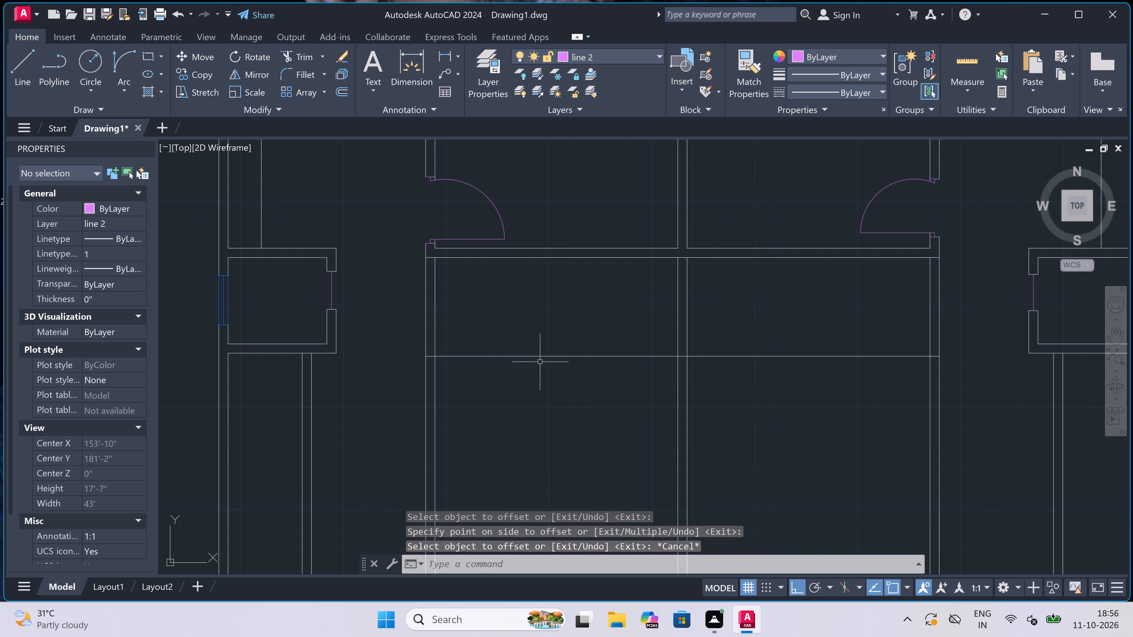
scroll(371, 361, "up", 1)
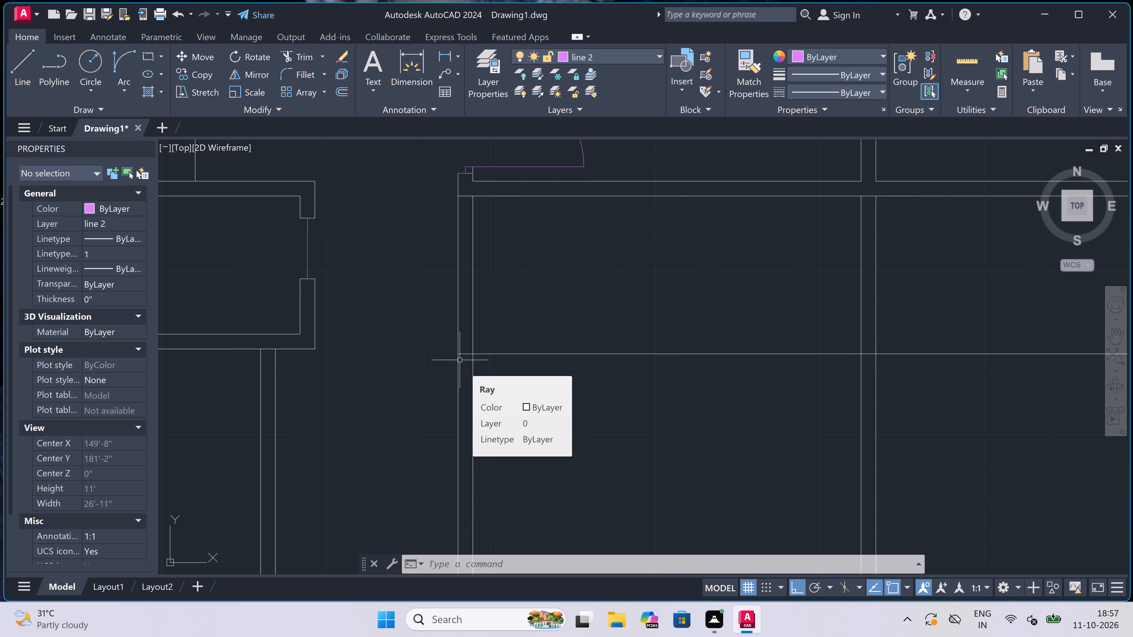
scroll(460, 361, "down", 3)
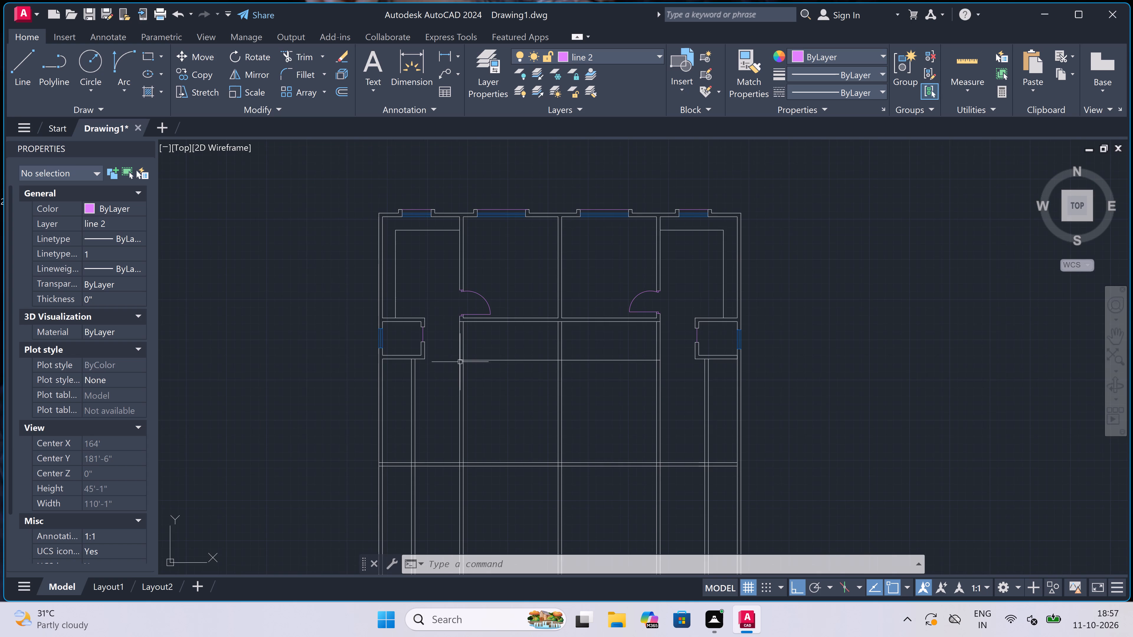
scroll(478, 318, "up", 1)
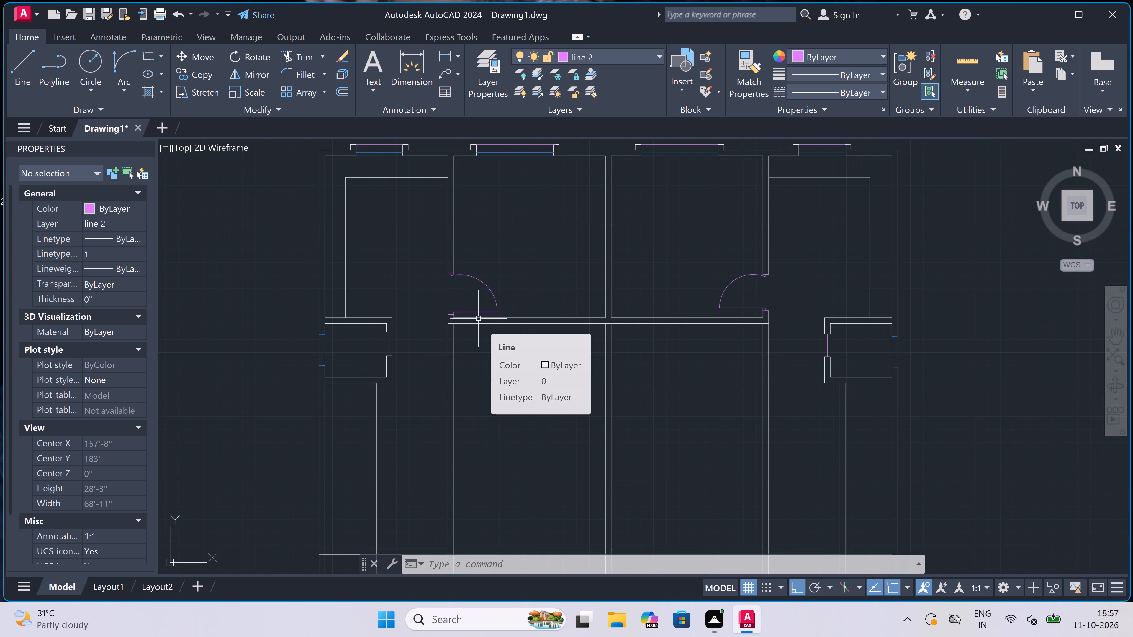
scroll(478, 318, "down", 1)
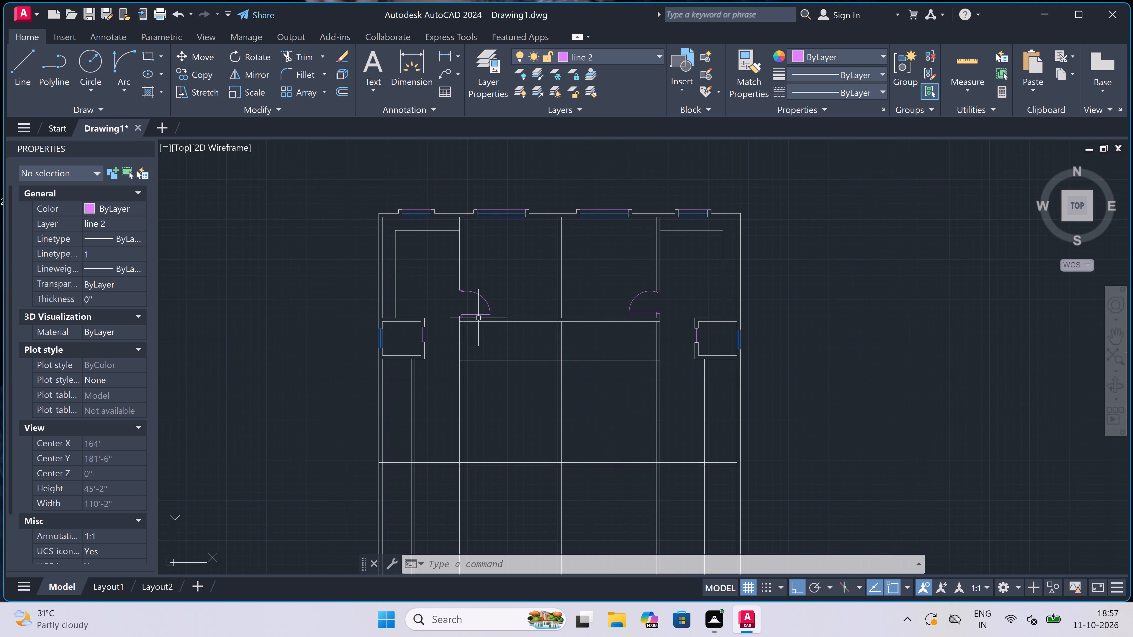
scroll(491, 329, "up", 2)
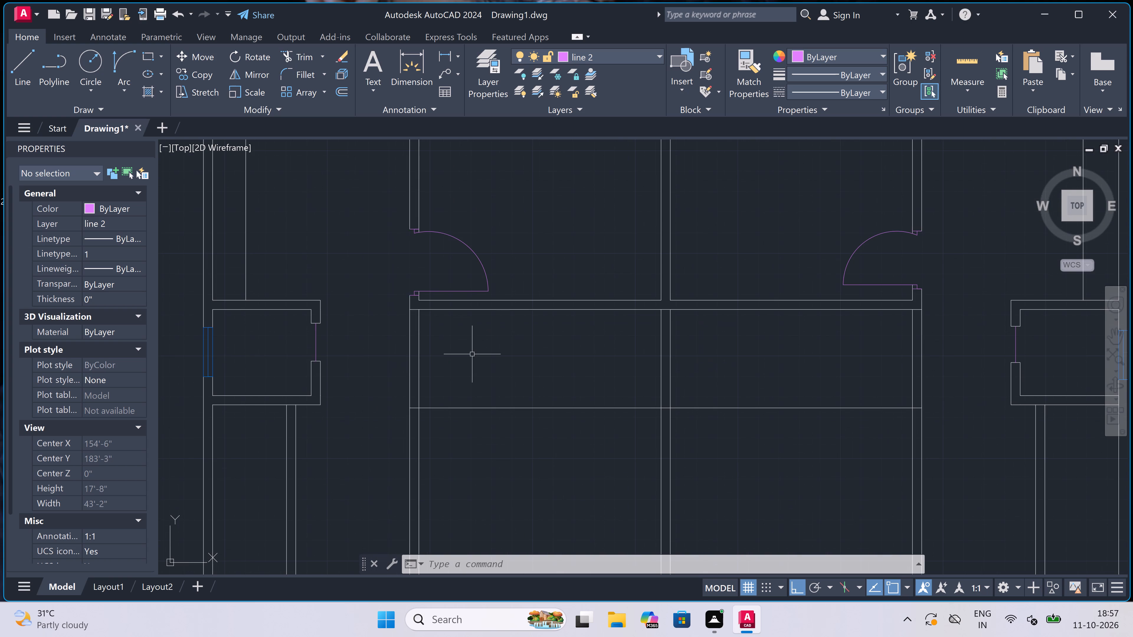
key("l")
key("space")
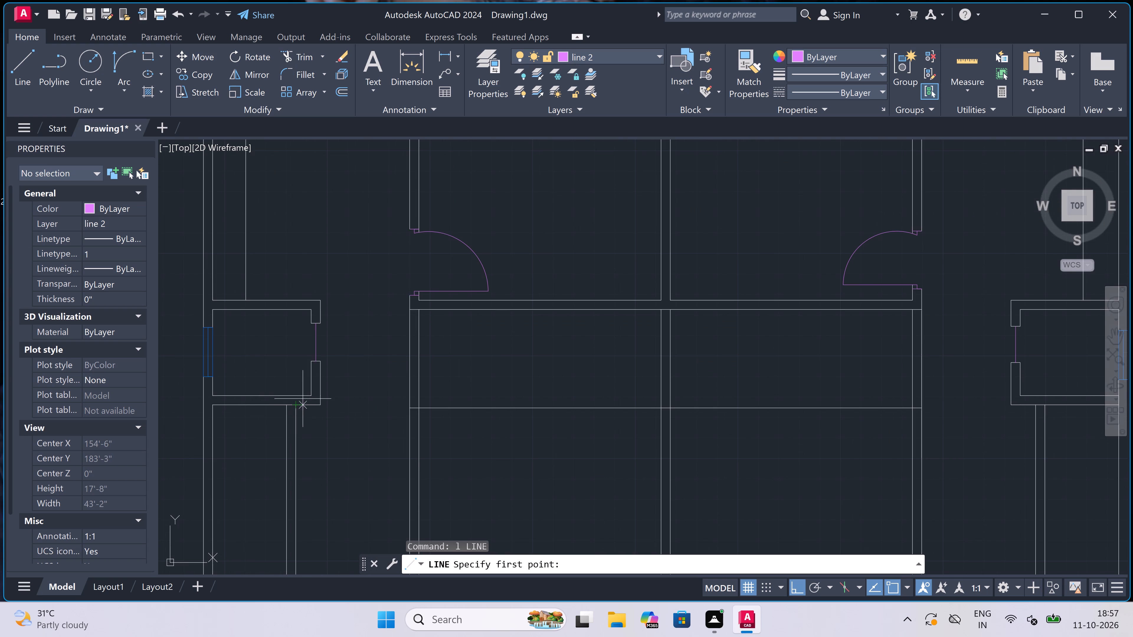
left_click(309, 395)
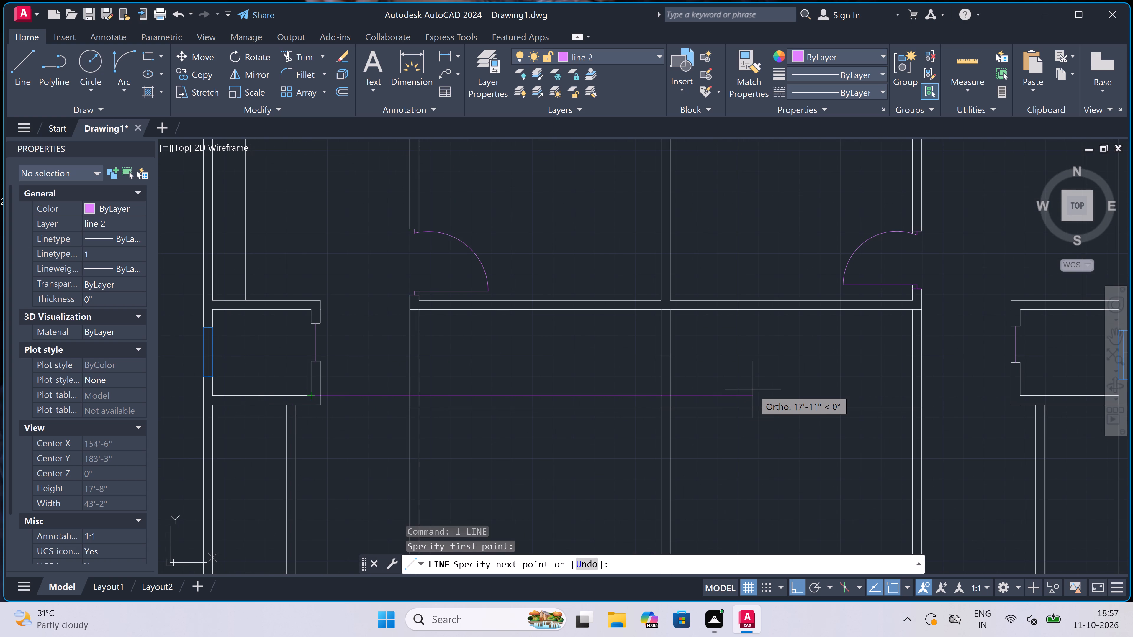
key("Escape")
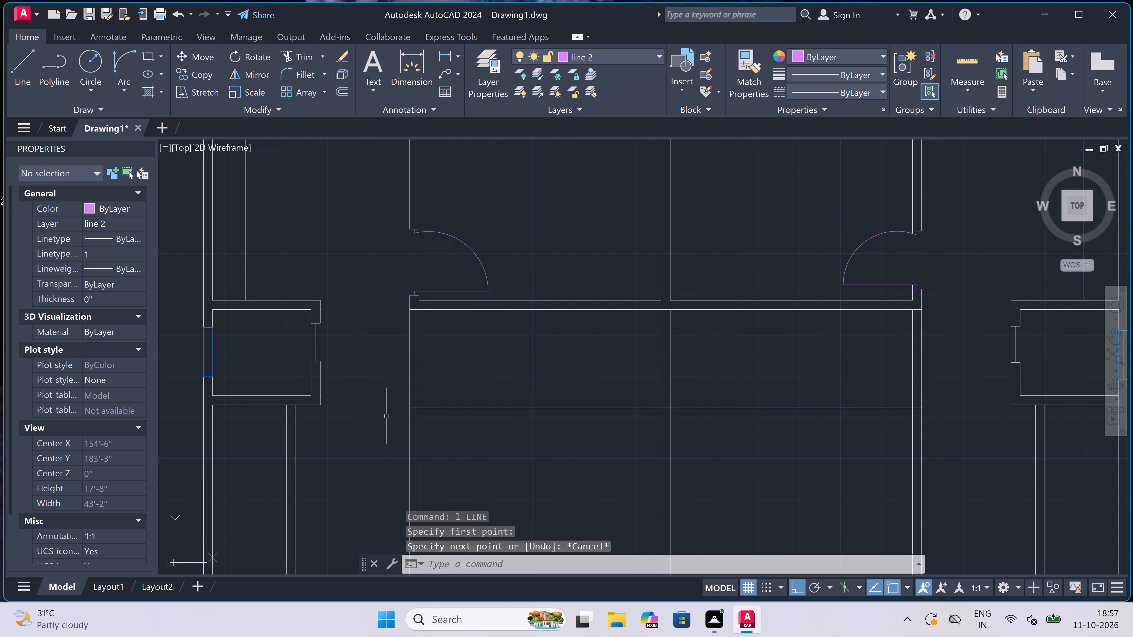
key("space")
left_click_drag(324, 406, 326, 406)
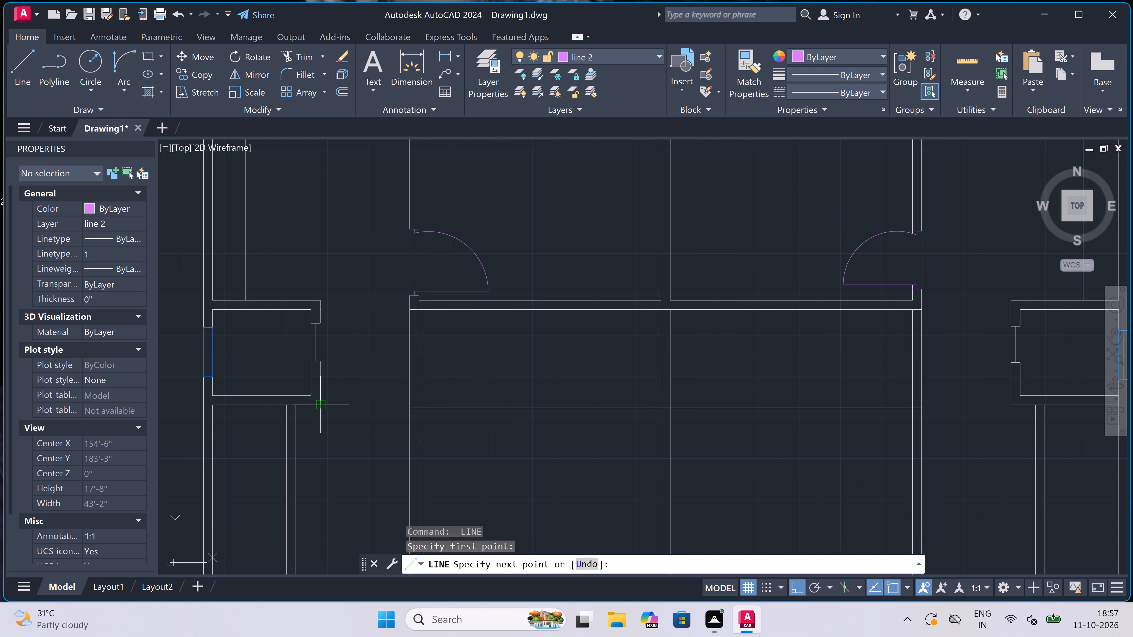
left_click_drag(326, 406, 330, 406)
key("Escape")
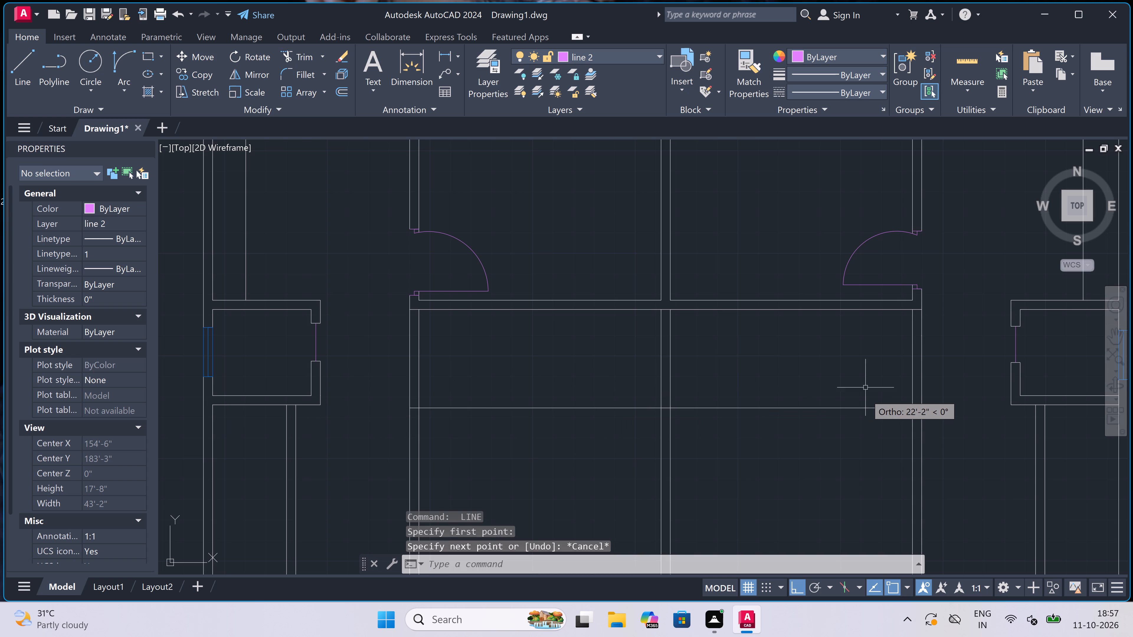
With layer 0 current and colour ByBlock, draw two horizontal lines joining the lower walls of the left and right enclosures.
left_click(810, 52)
left_click(808, 84)
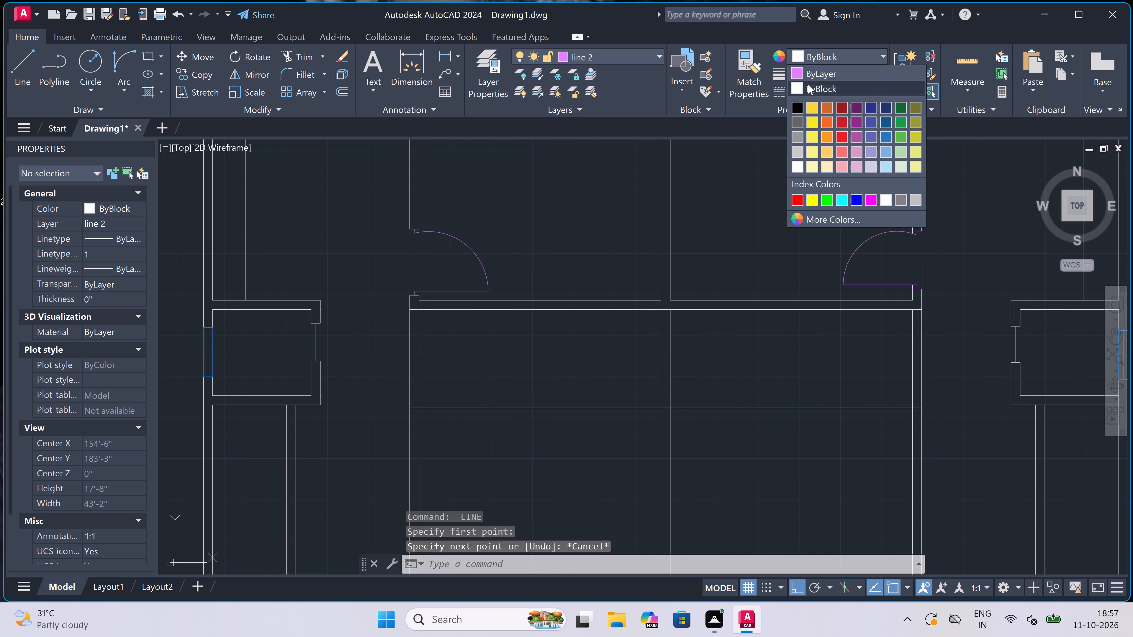
left_click(587, 54)
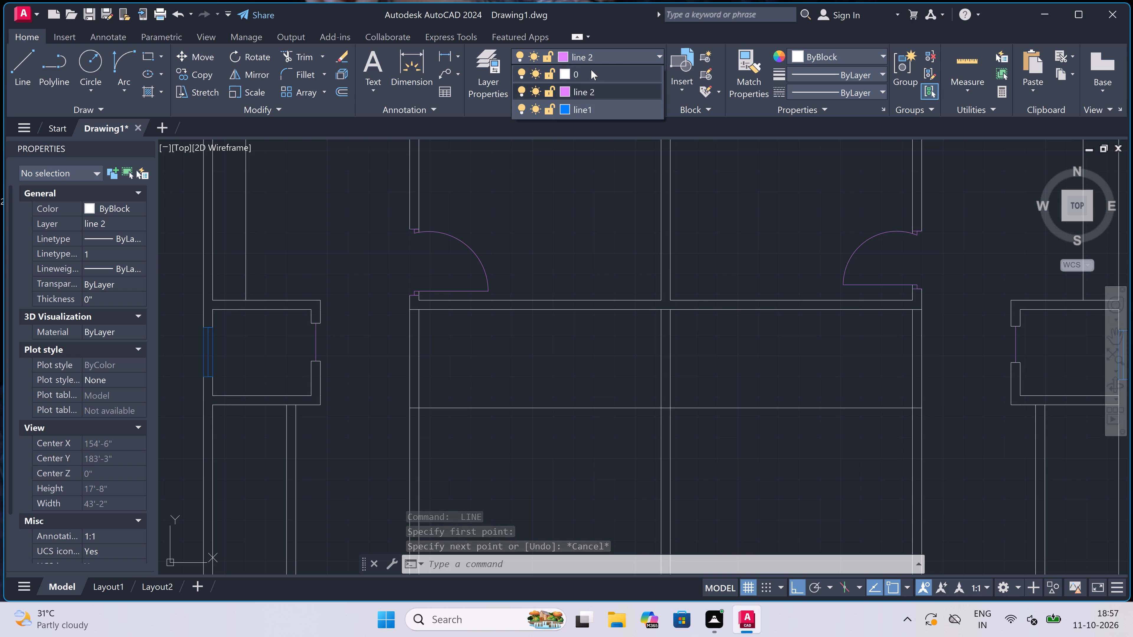
left_click(592, 71)
key("l")
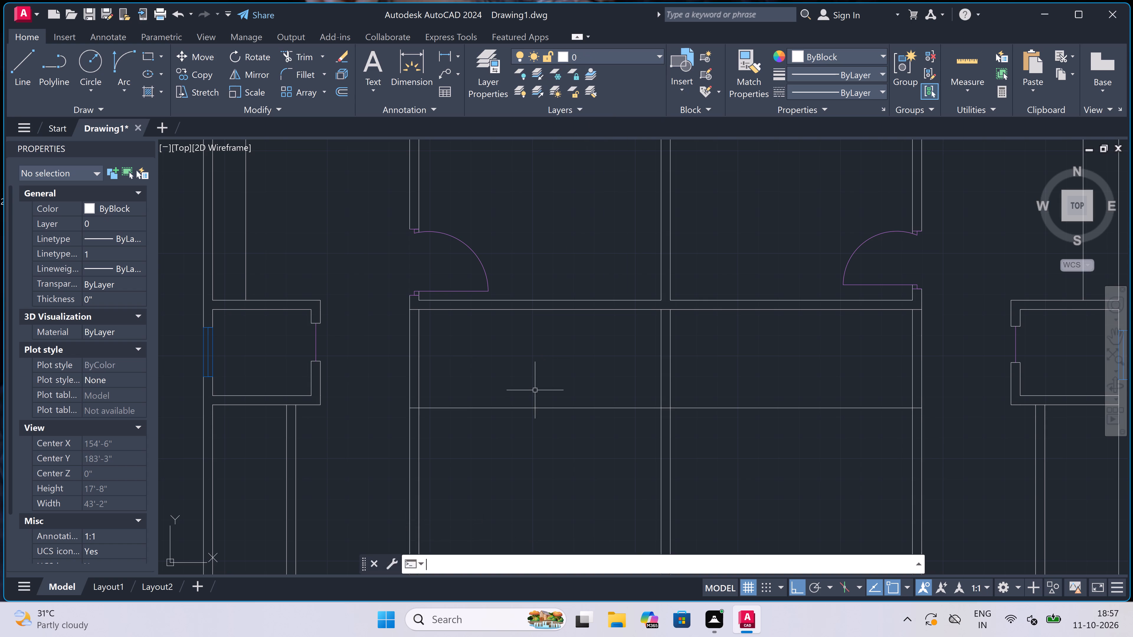
key("space")
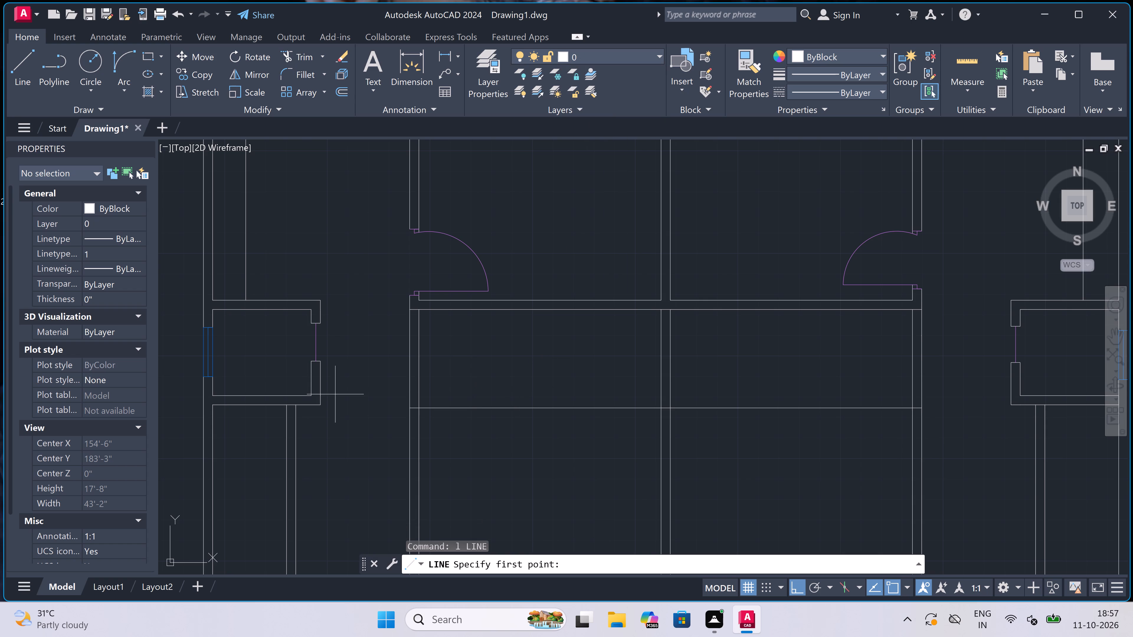
left_click_drag(326, 404, 328, 404)
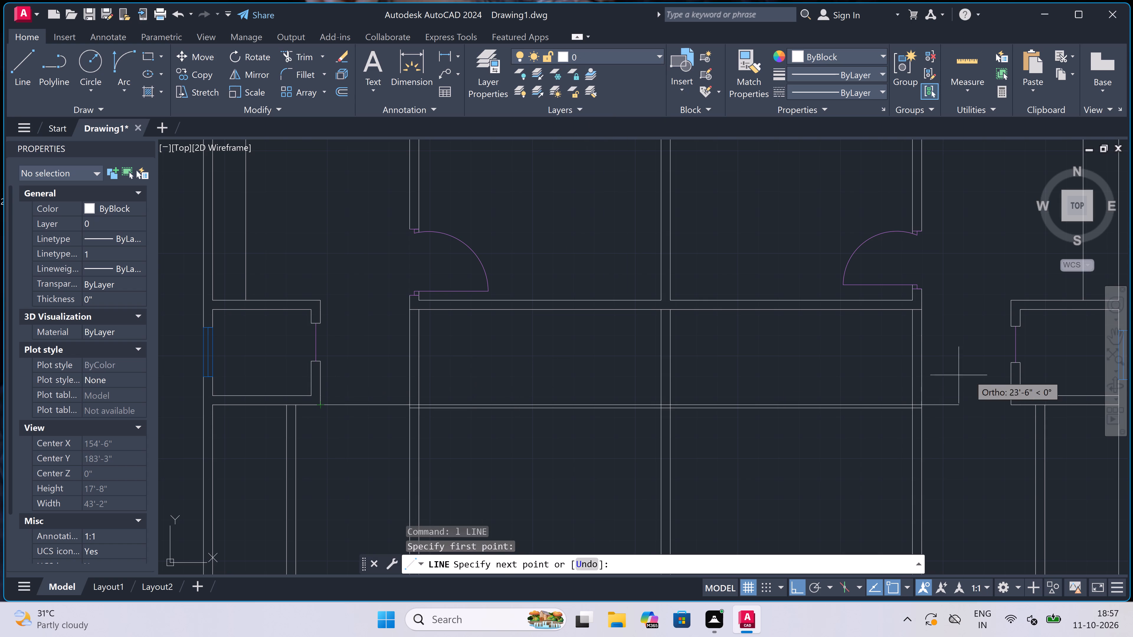
left_click(1011, 404)
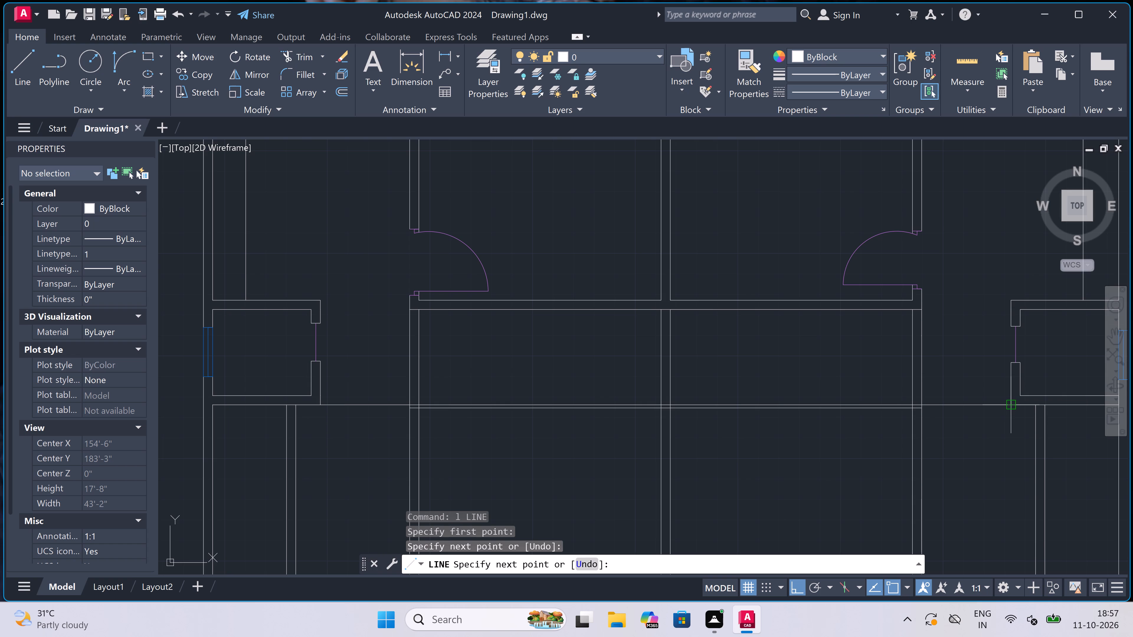
key("Escape")
key("space")
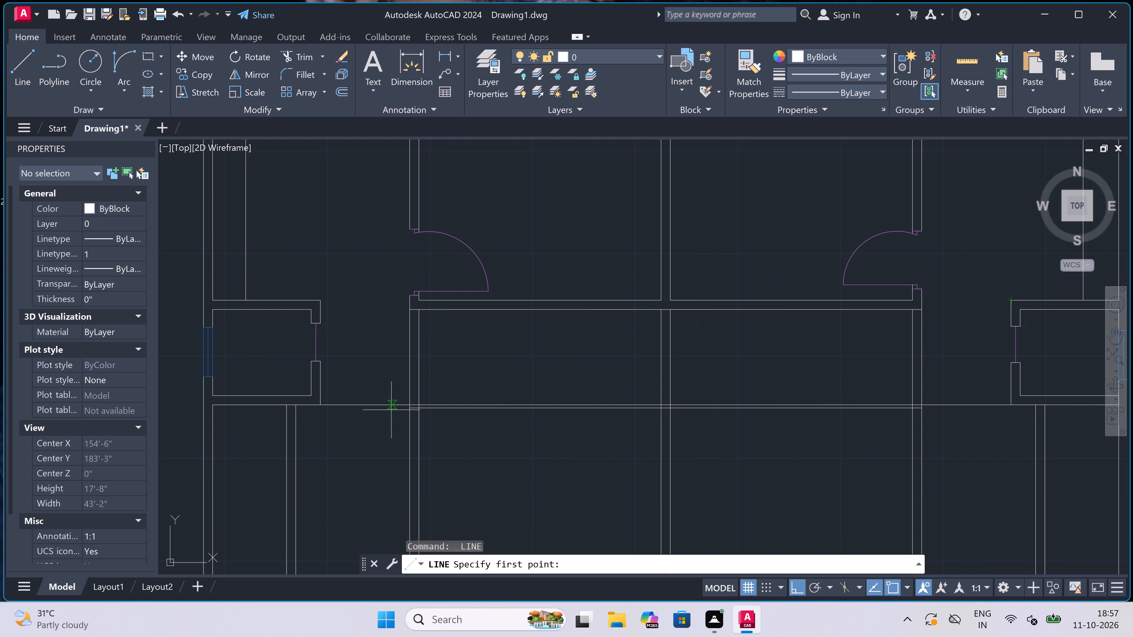
left_click_drag(311, 396, 320, 396)
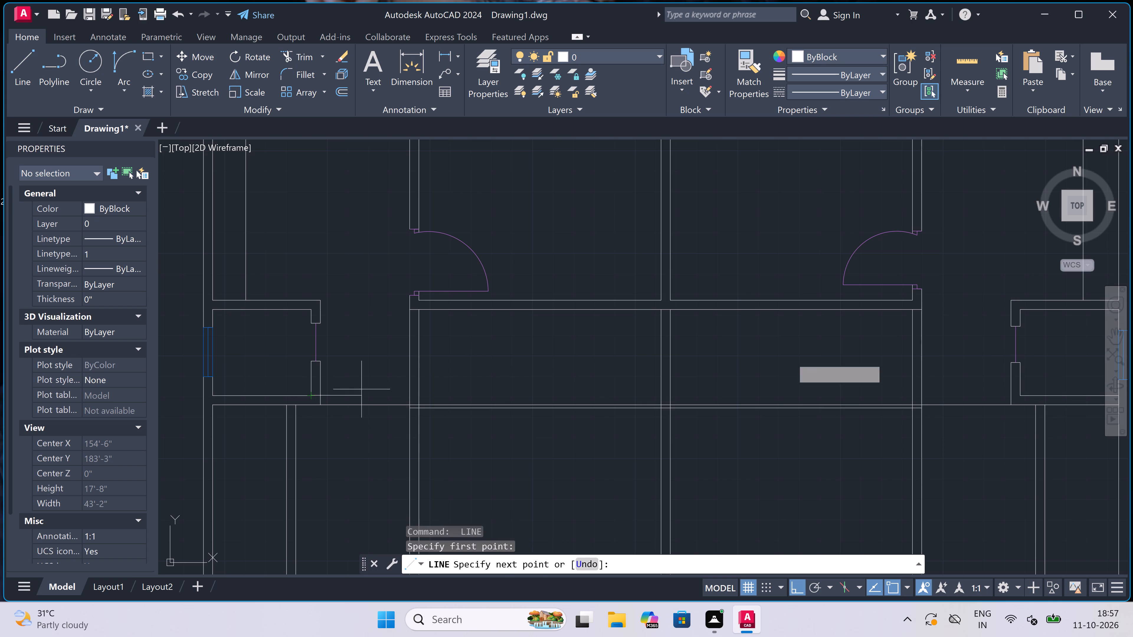
left_click(1014, 391)
key("Escape")
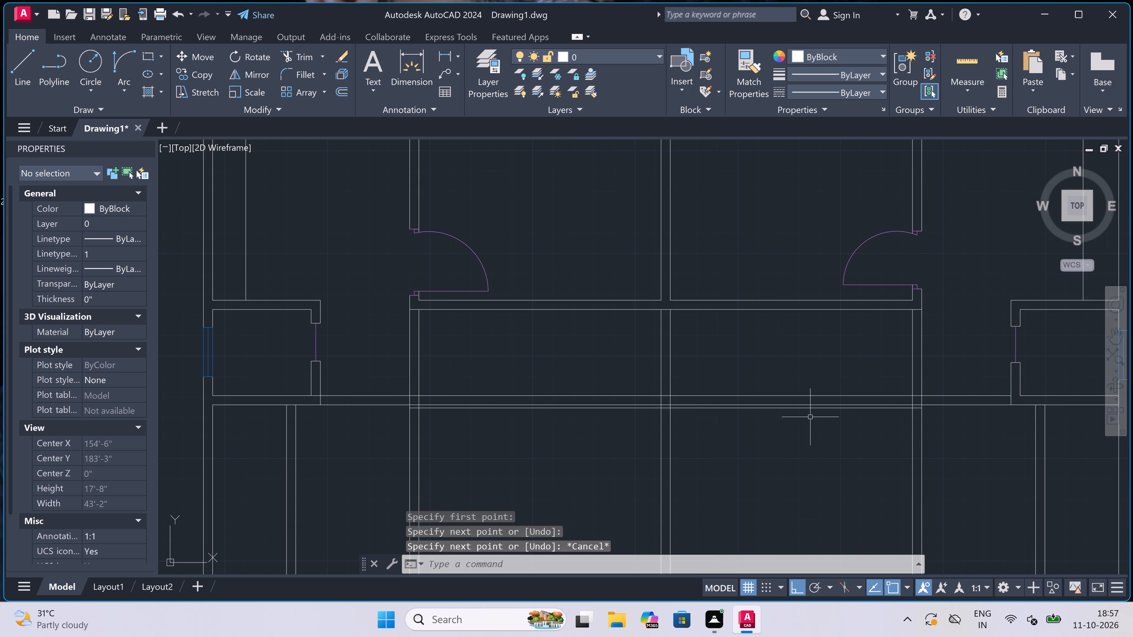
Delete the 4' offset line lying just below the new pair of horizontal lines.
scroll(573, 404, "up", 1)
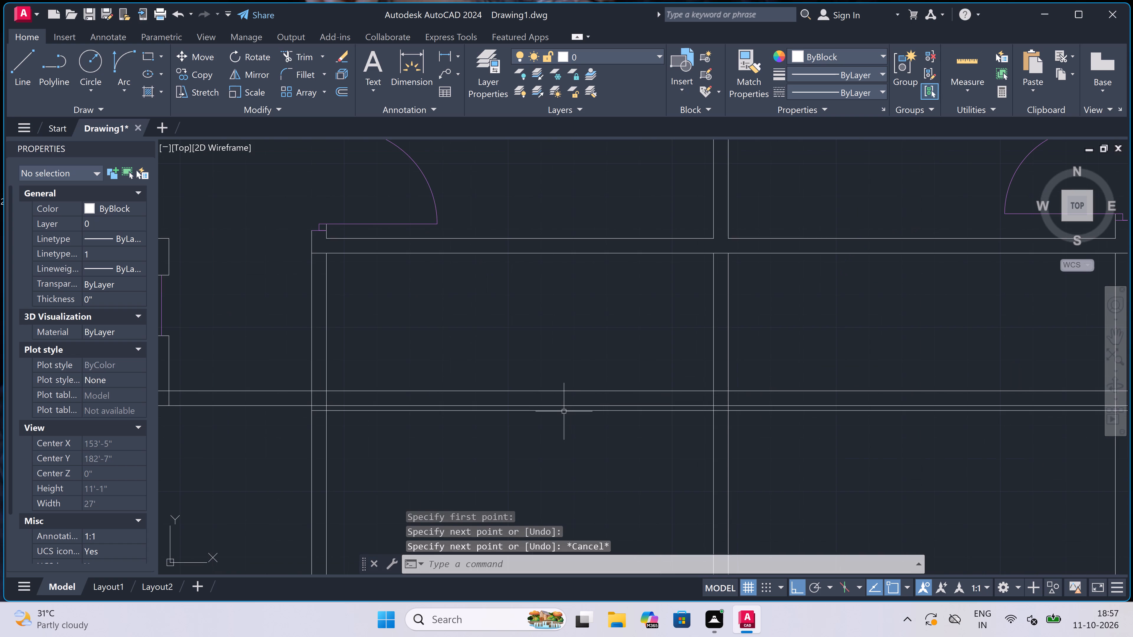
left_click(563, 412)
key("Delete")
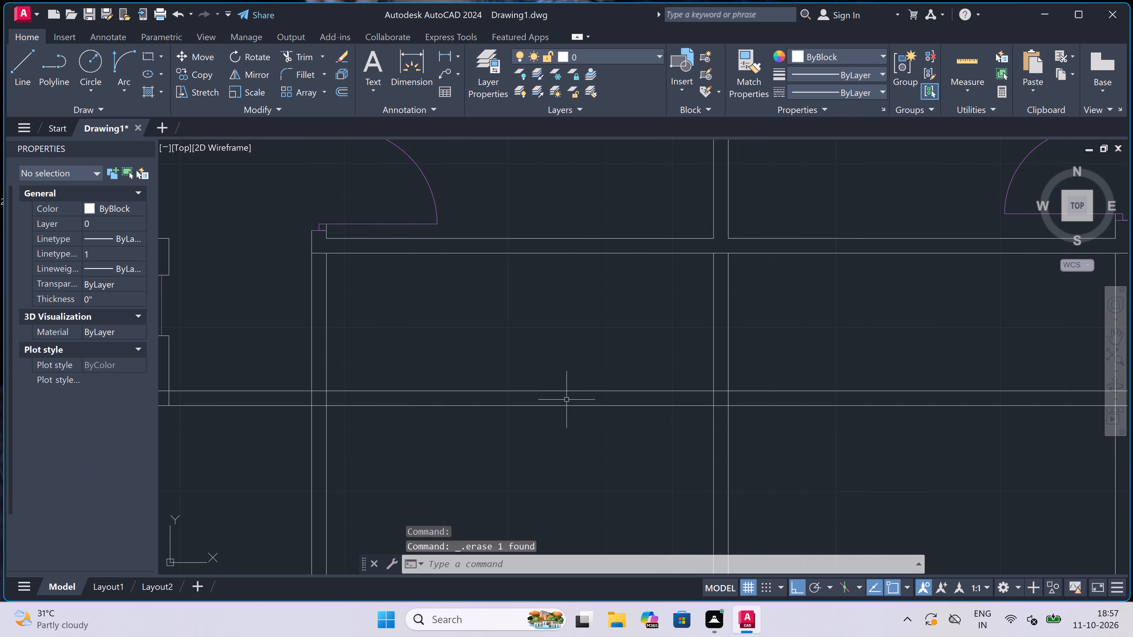
Trim the short piece of the upper new line that crosses the thickness of the left enclosure's inner side wall.
scroll(559, 413, "down", 1)
type("tr")
key("space")
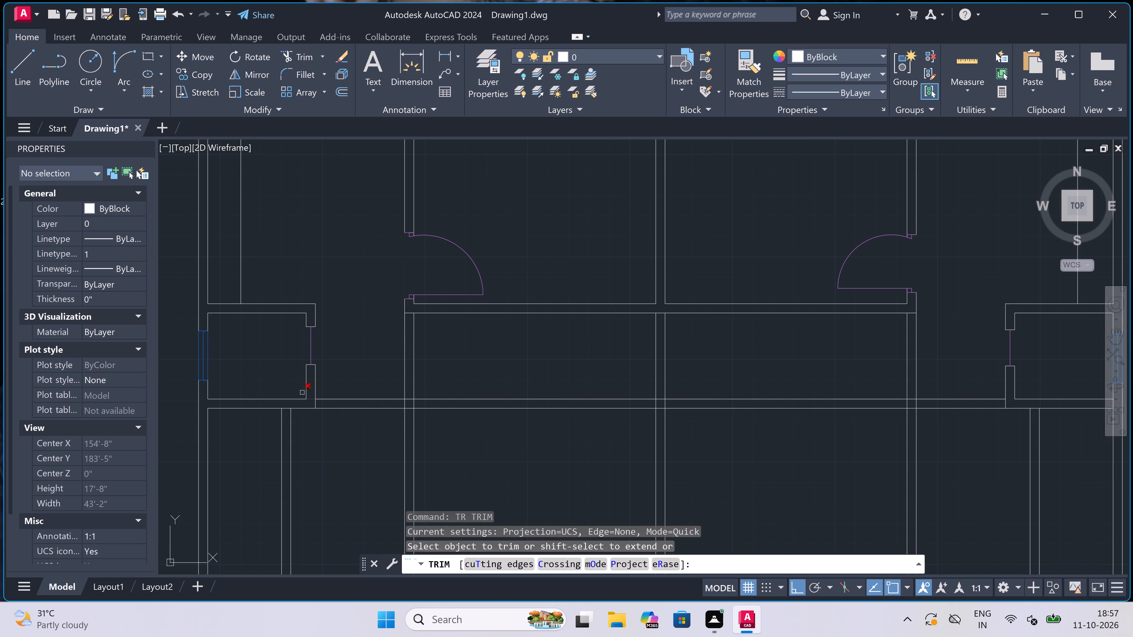
scroll(305, 401, "up", 2)
left_click(320, 404)
left_click(325, 388)
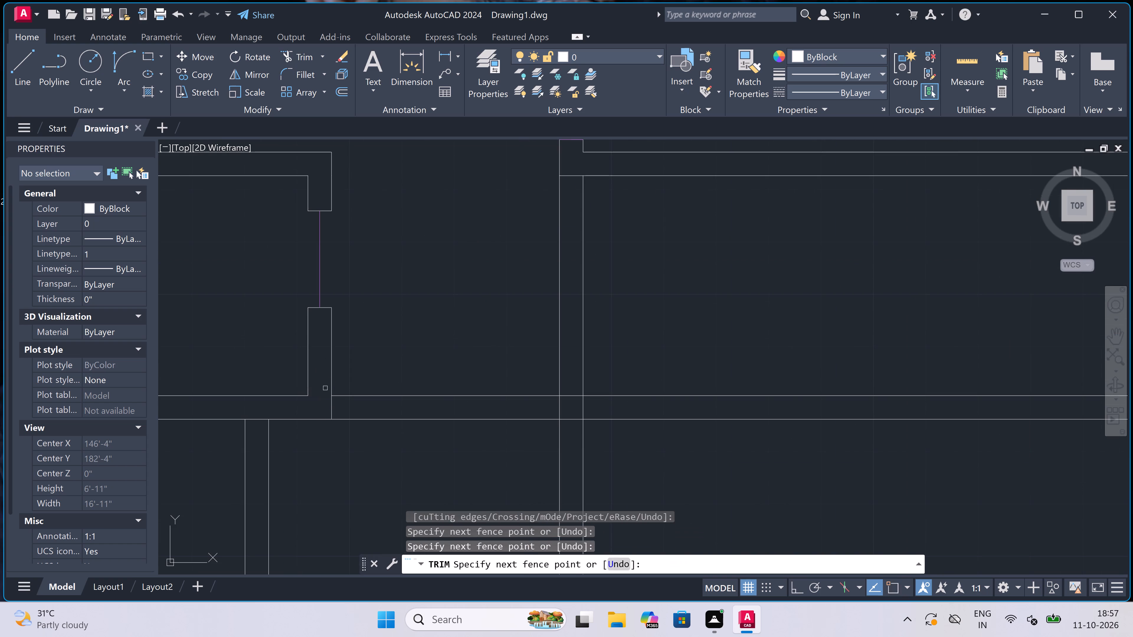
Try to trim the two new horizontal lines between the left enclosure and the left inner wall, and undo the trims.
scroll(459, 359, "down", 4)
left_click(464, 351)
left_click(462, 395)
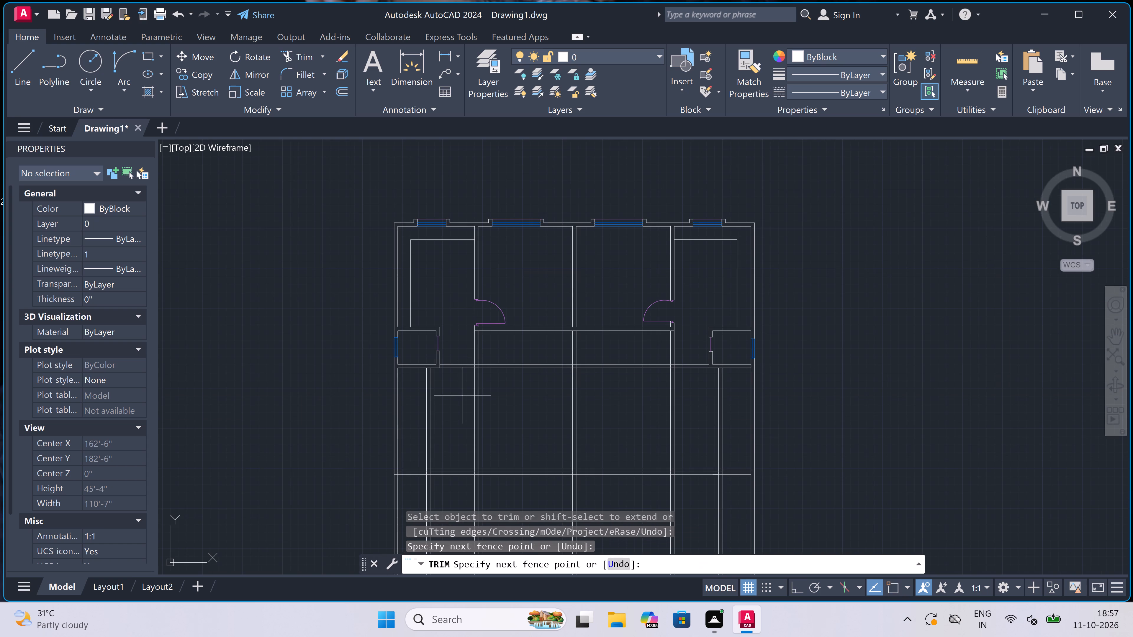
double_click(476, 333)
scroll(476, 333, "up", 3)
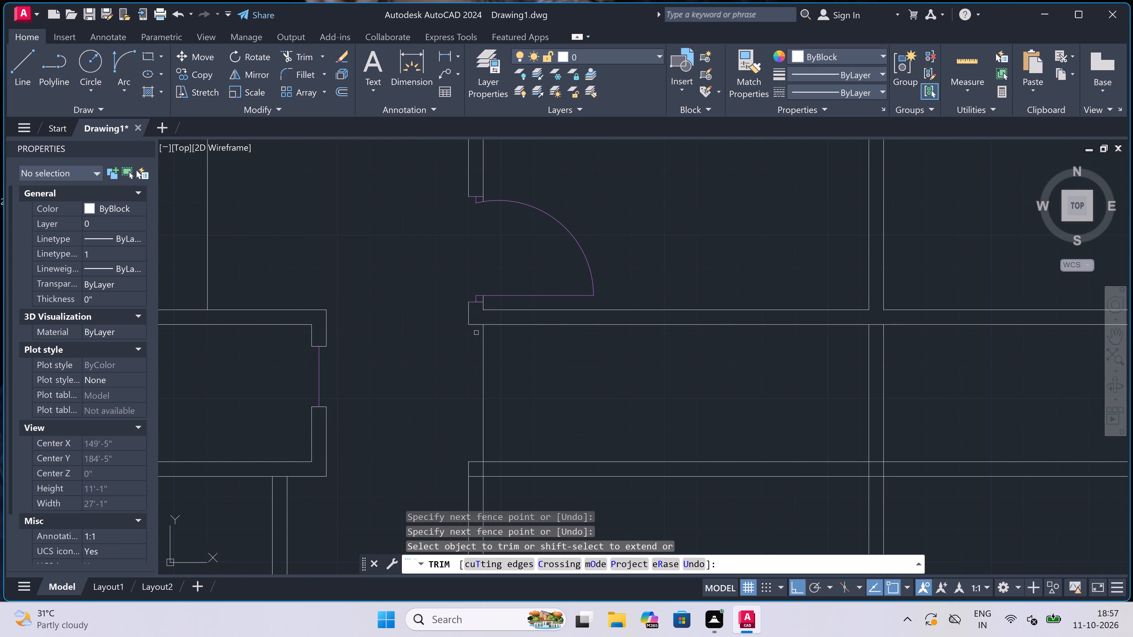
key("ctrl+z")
Trim both new horizontal lines out of the gap between the left enclosure and the left inner wall.
scroll(476, 333, "up", 2)
left_click(476, 333)
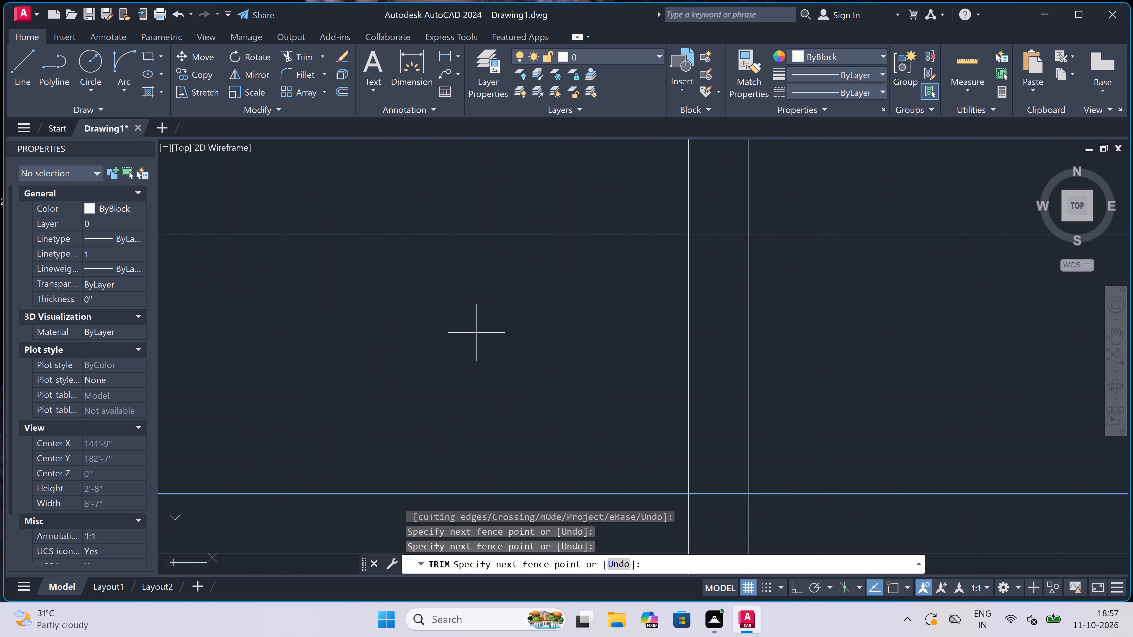
scroll(476, 333, "down", 3)
left_click(453, 464)
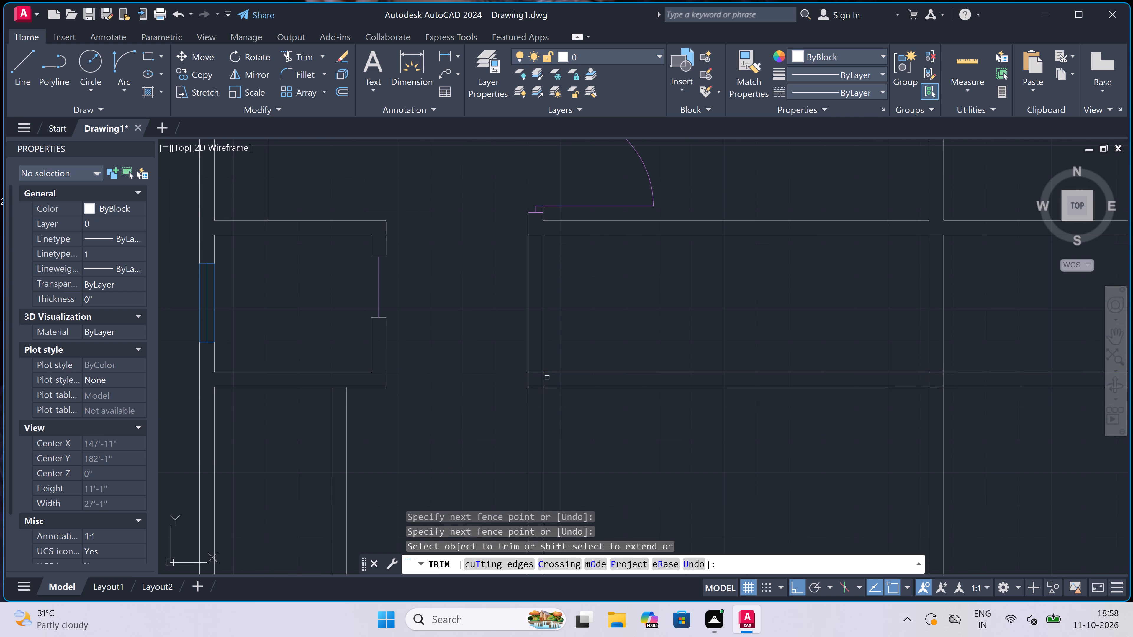
Trim the inner pieces where the new horizontal pair meets the left inner wall, leaving a clean wall corner.
scroll(544, 378, "up", 2)
left_click(536, 382)
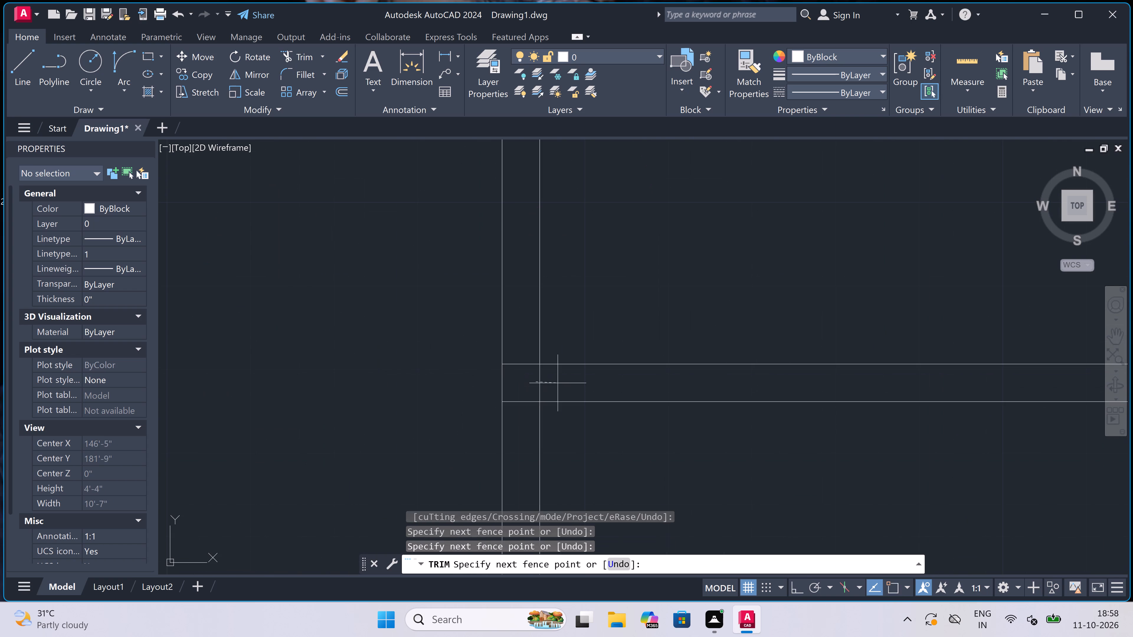
left_click(559, 383)
left_click(518, 383)
left_click(528, 343)
scroll(528, 343, "down", 5)
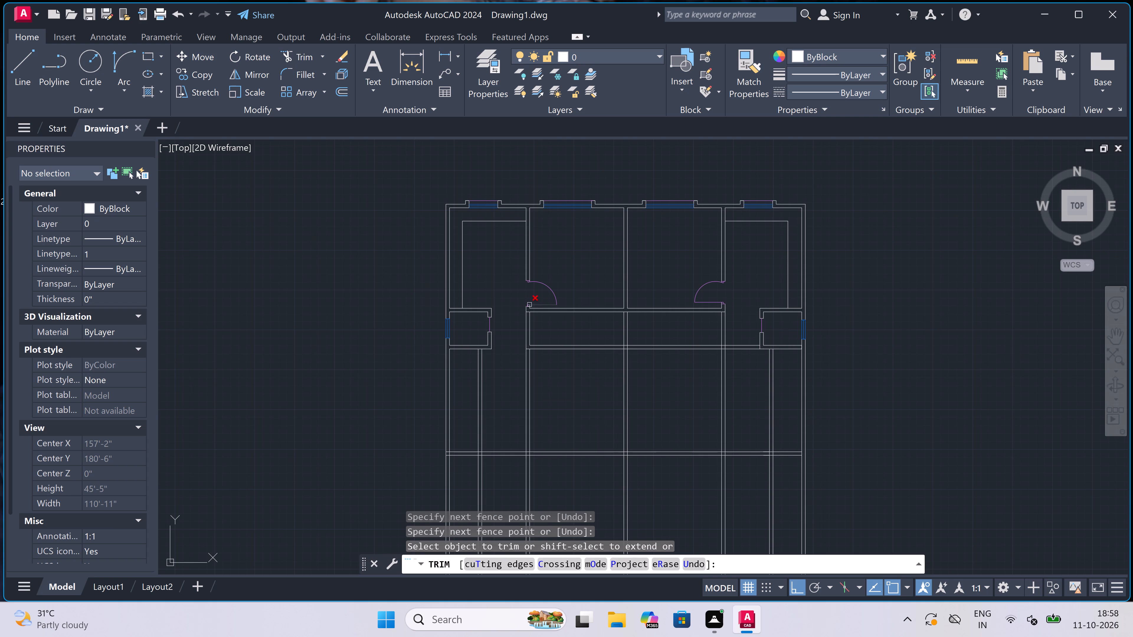
Trim the piece of the upper cross wall's bottom line that crosses the left inner wall's thickness below the left door.
scroll(531, 311, "up", 3)
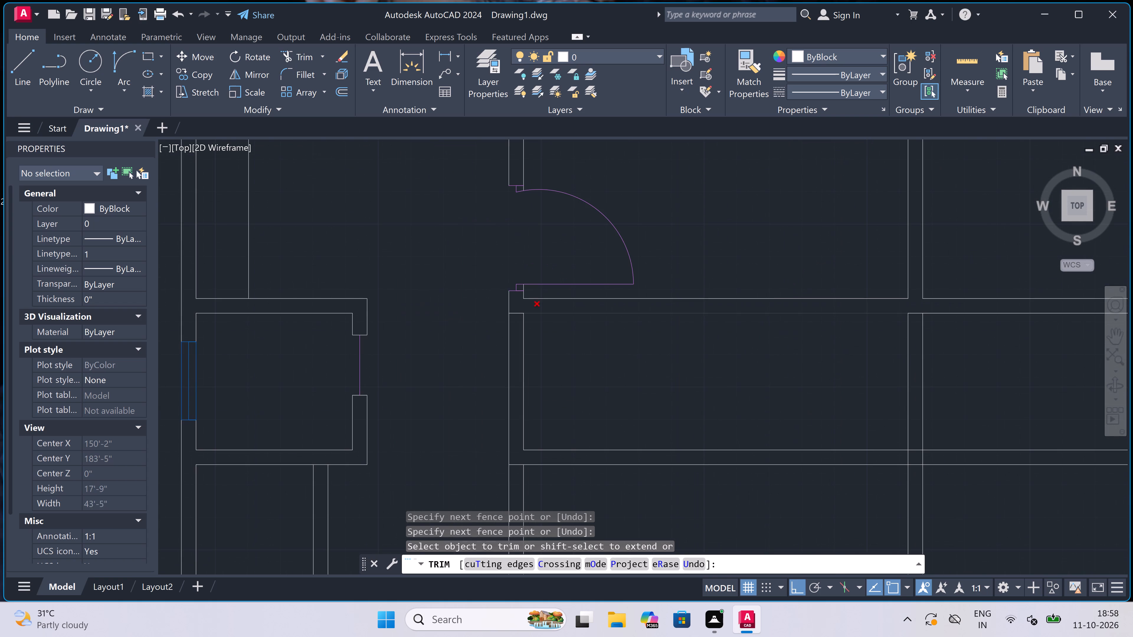
scroll(513, 309, "up", 1)
left_click(513, 309)
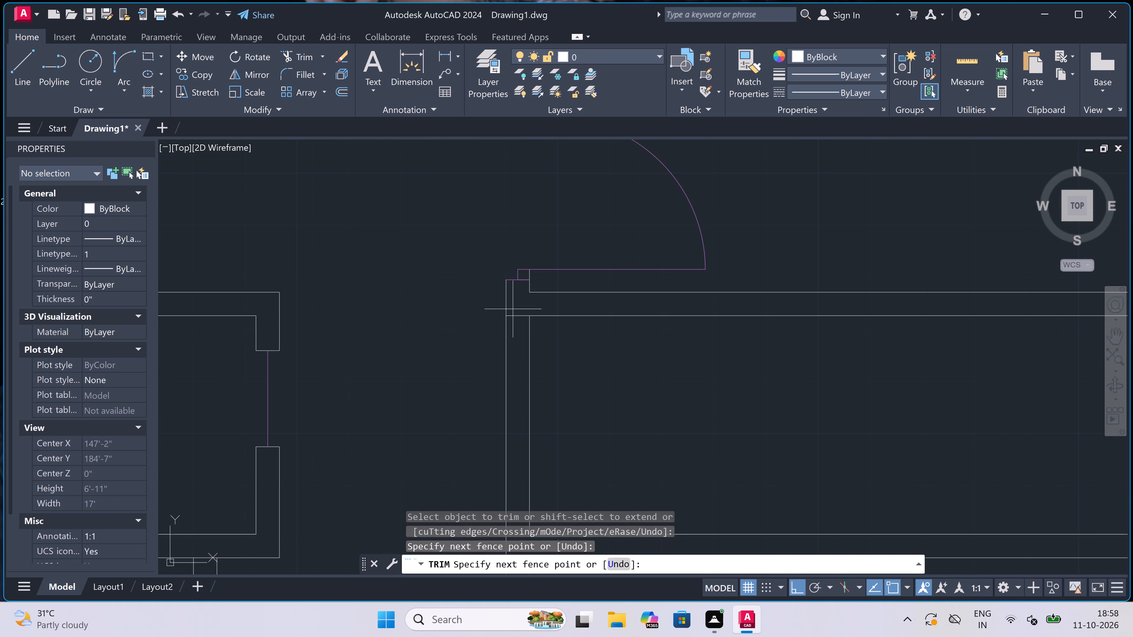
left_click(513, 313)
left_click(510, 338)
left_click(518, 292)
scroll(518, 292, "down", 6)
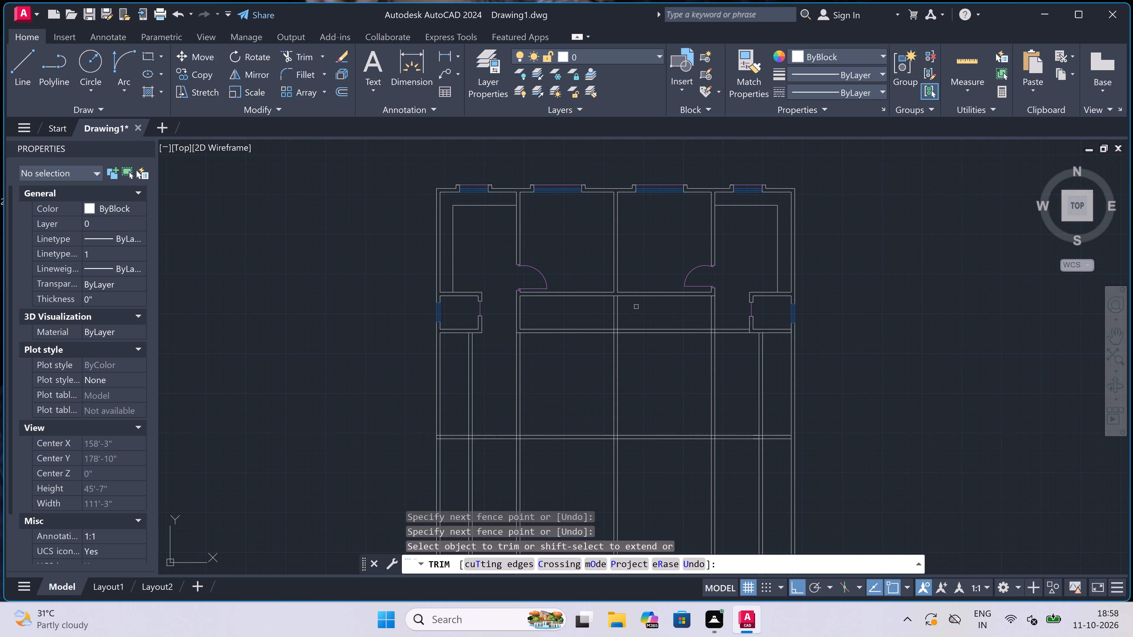
Trim the central wall's two lines between the upper cross wall and the lower line of the new horizontal pair.
scroll(639, 311, "up", 2)
left_click(639, 311)
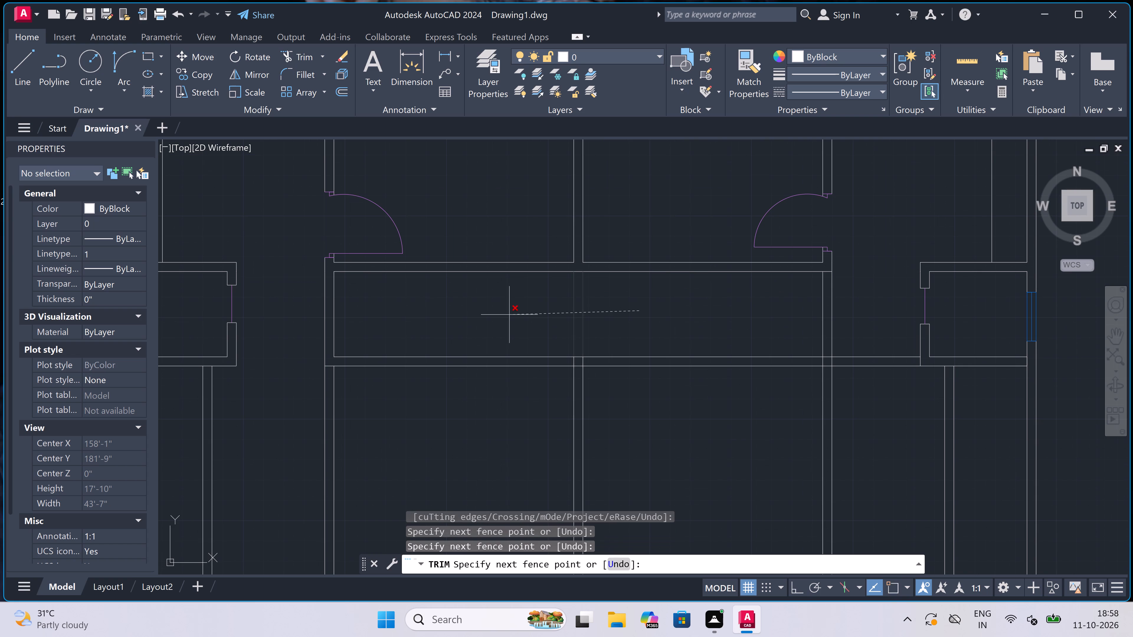
left_click(504, 315)
scroll(600, 372, "up", 3)
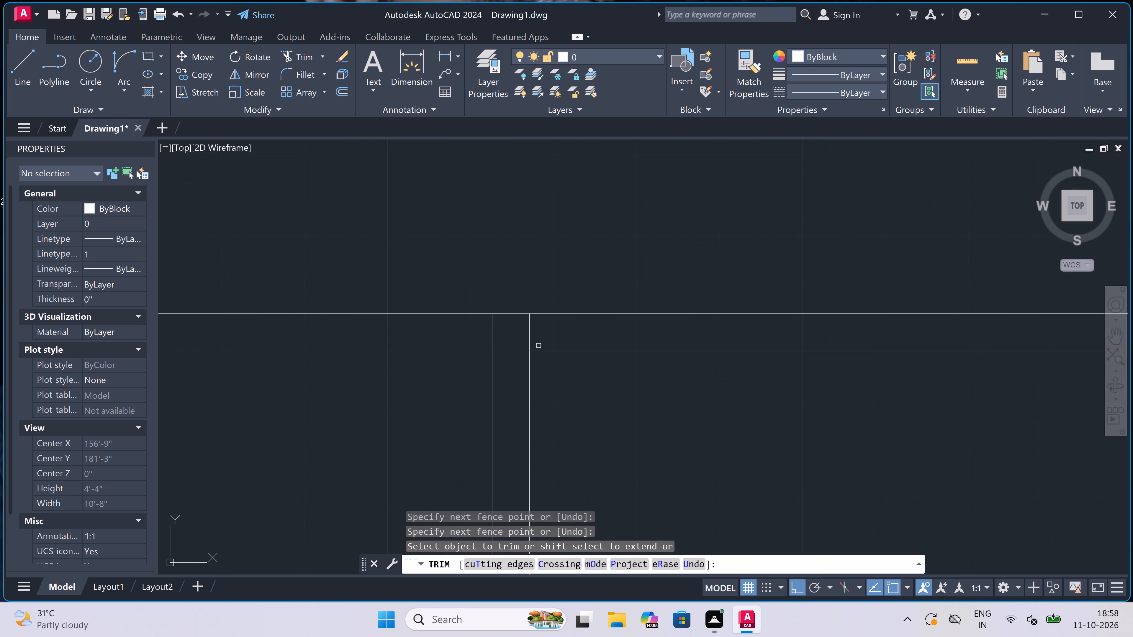
left_click(555, 333)
left_click(417, 334)
scroll(556, 336, "down", 5)
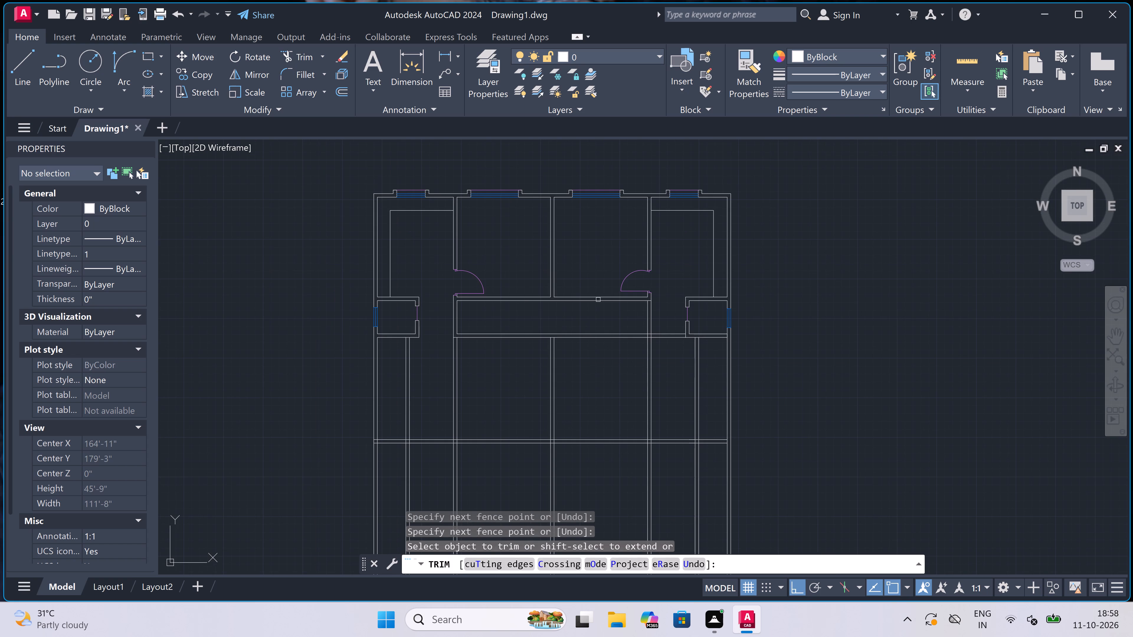
scroll(521, 296, "up", 1)
scroll(584, 304, "up", 2)
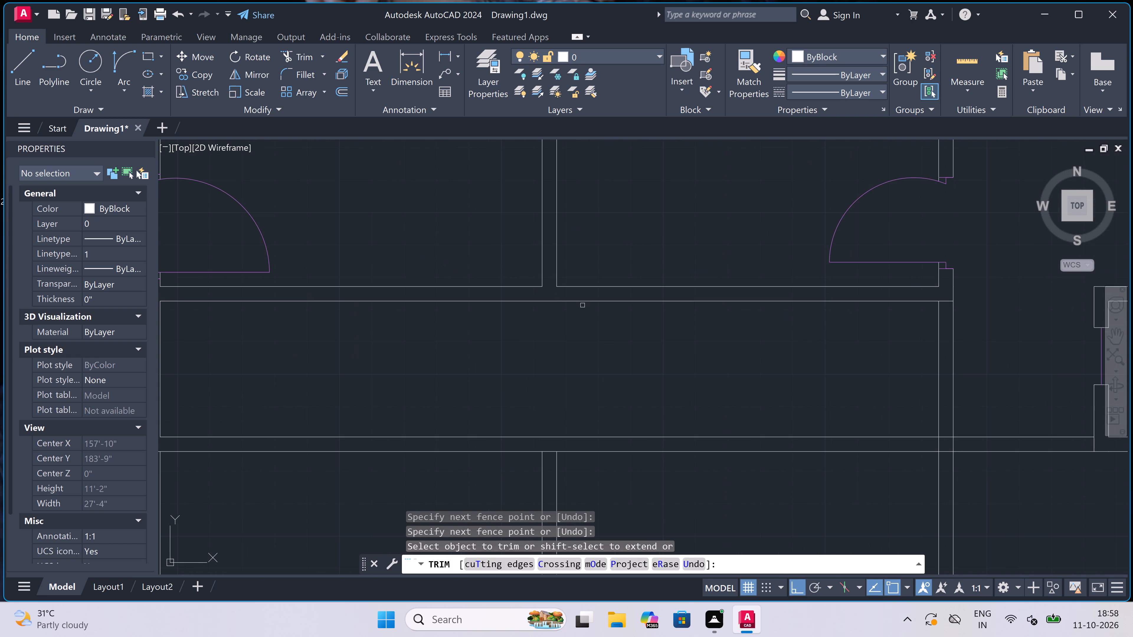
key("Escape")
From below the central wall's left face, draw connected lines 2'4" left, down to the new wall, 4'8" right and up to the cross wall.
key("l")
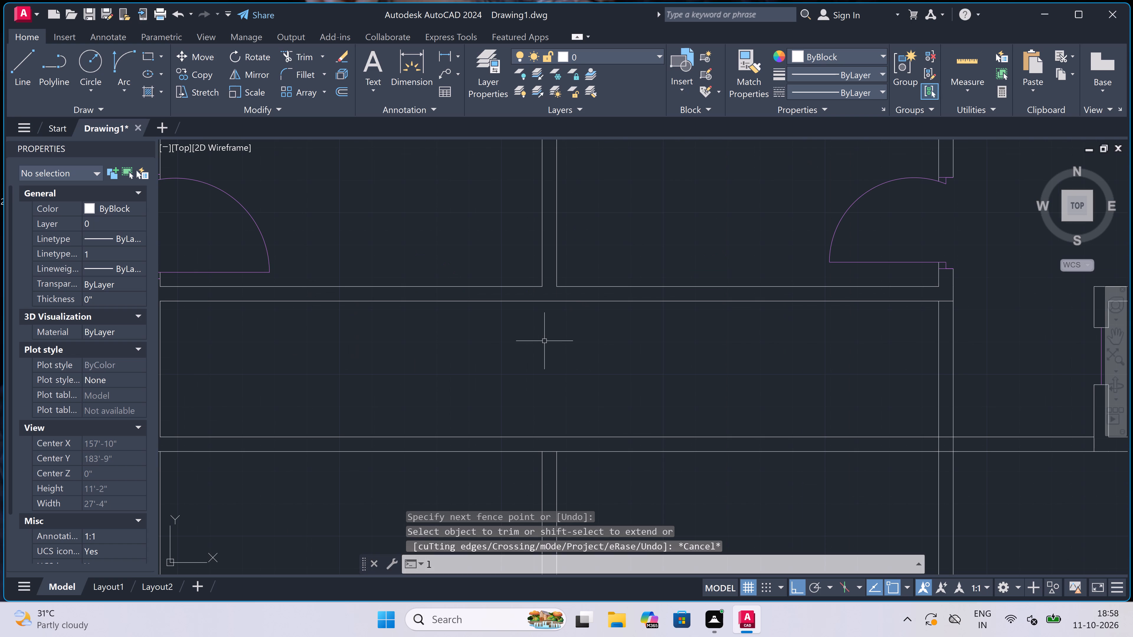
key("space")
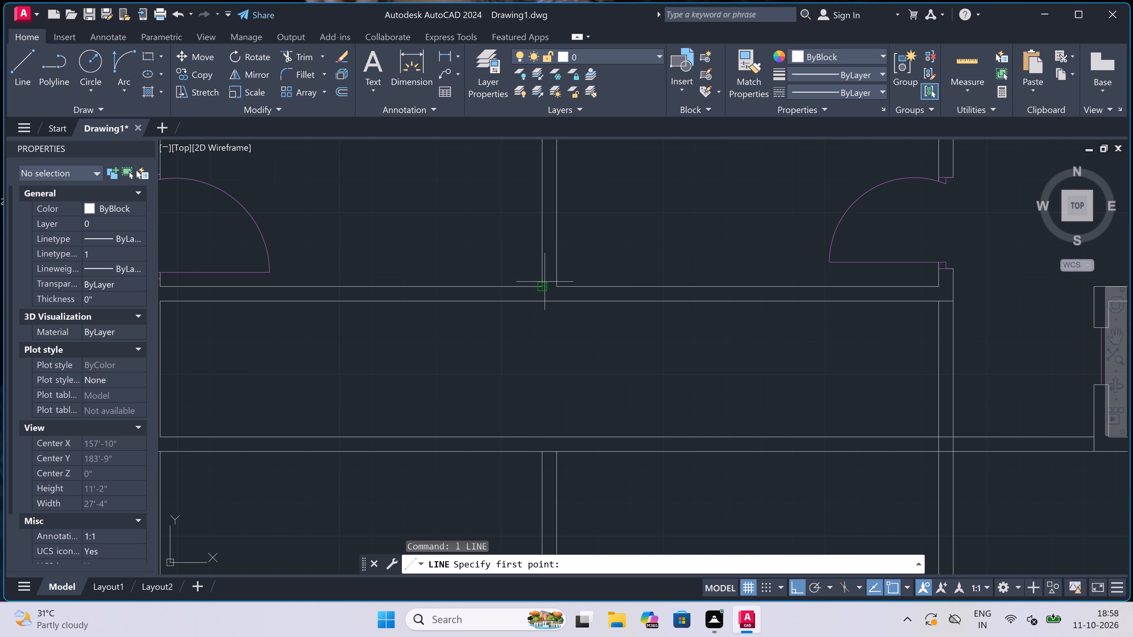
left_click(541, 301)
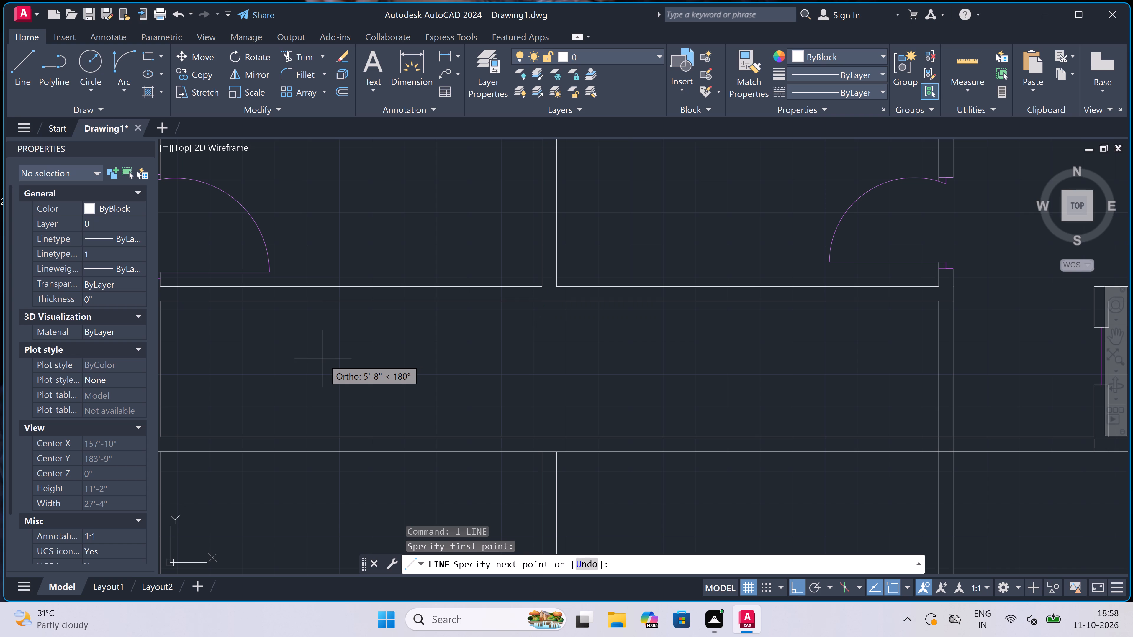
type("2'")
type("4\"")
key("space")
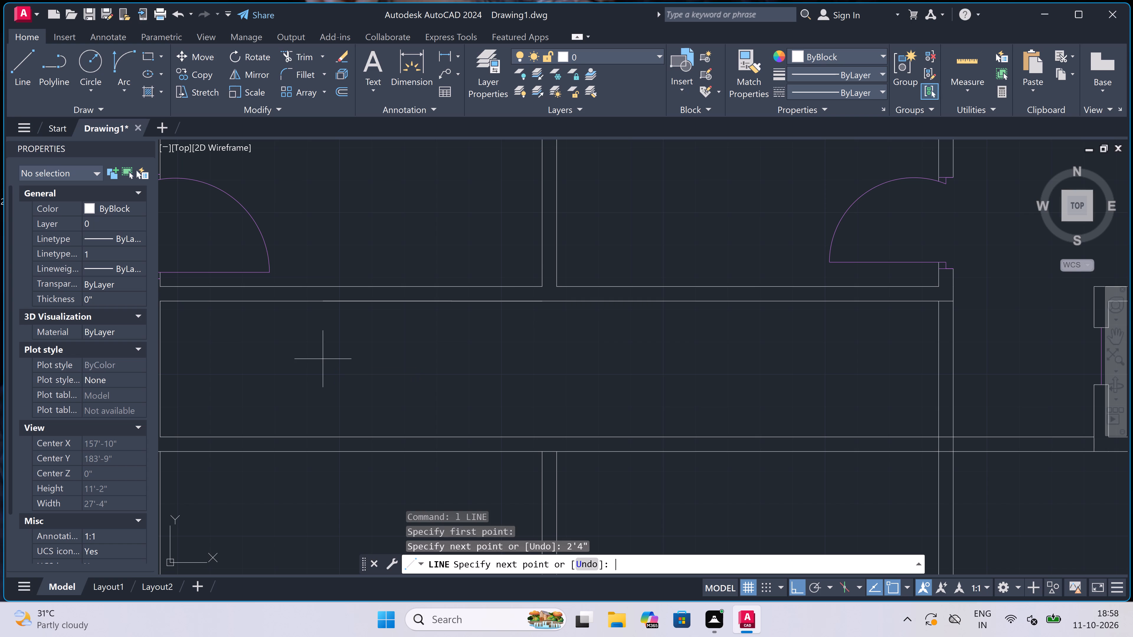
left_click(451, 435)
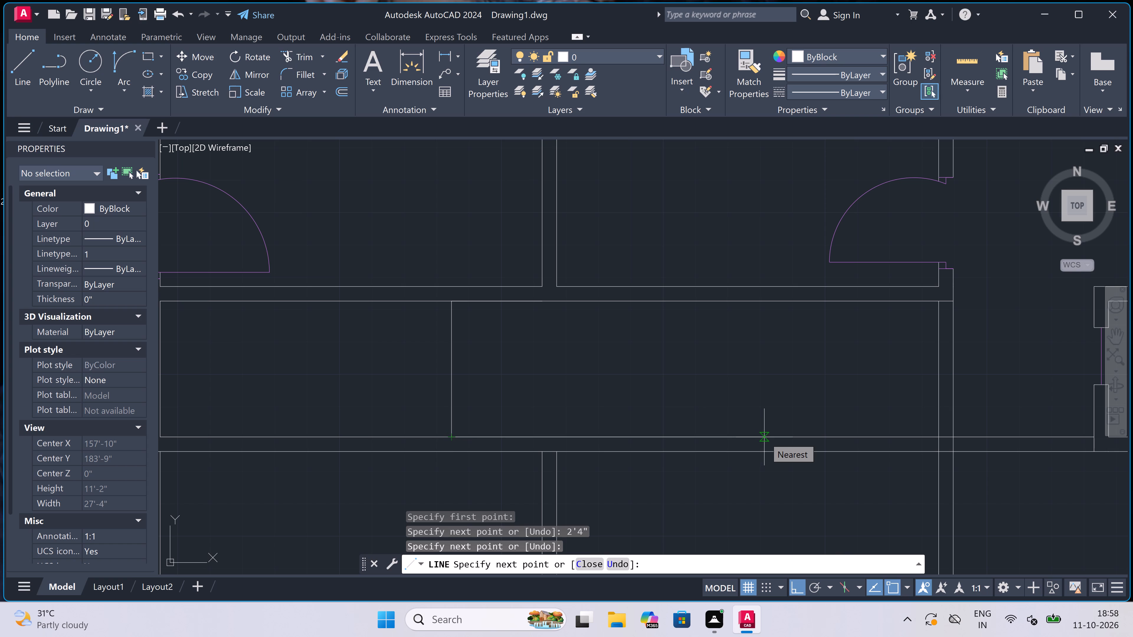
type("4'8\"")
key("space")
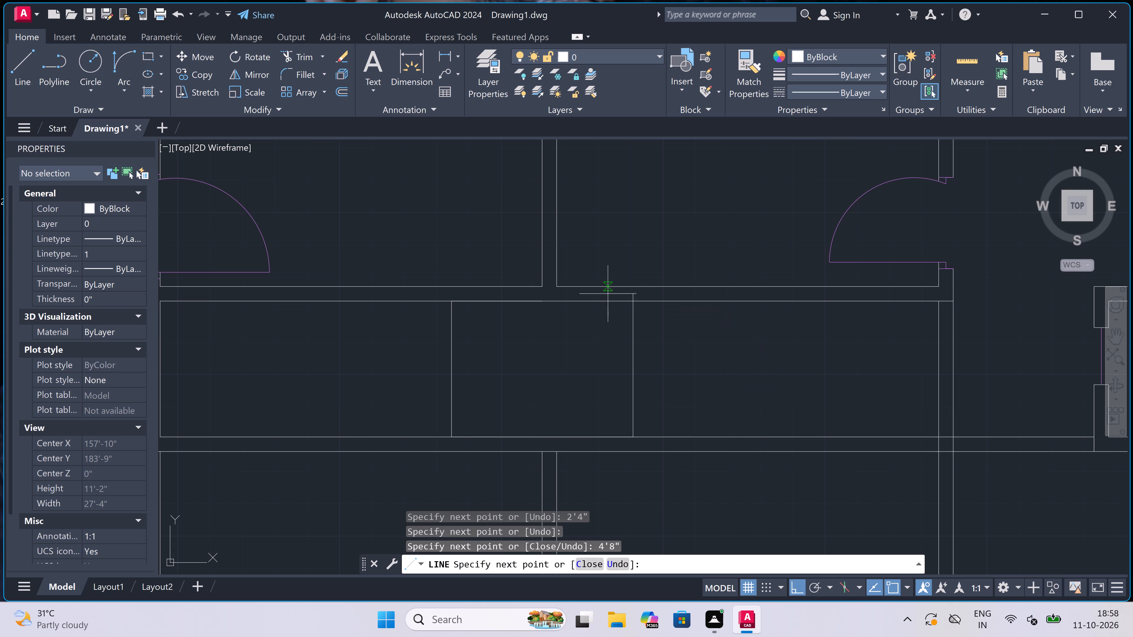
left_click(630, 304)
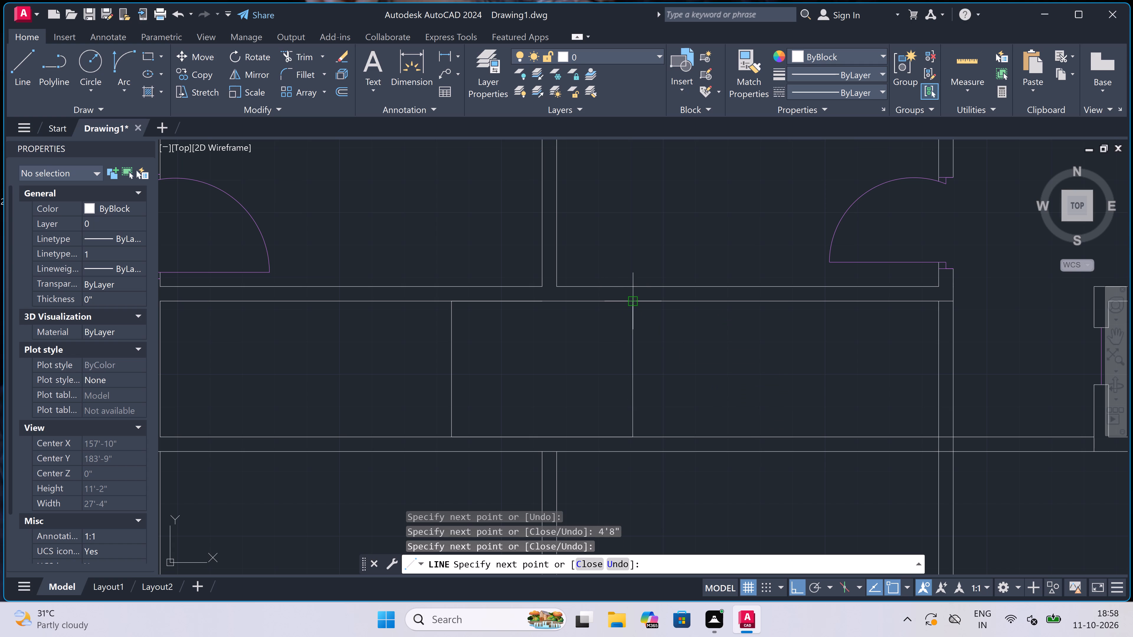
key("Escape")
Delete the 2'4" line lying along the upper cross wall's bottom line.
left_click(486, 301)
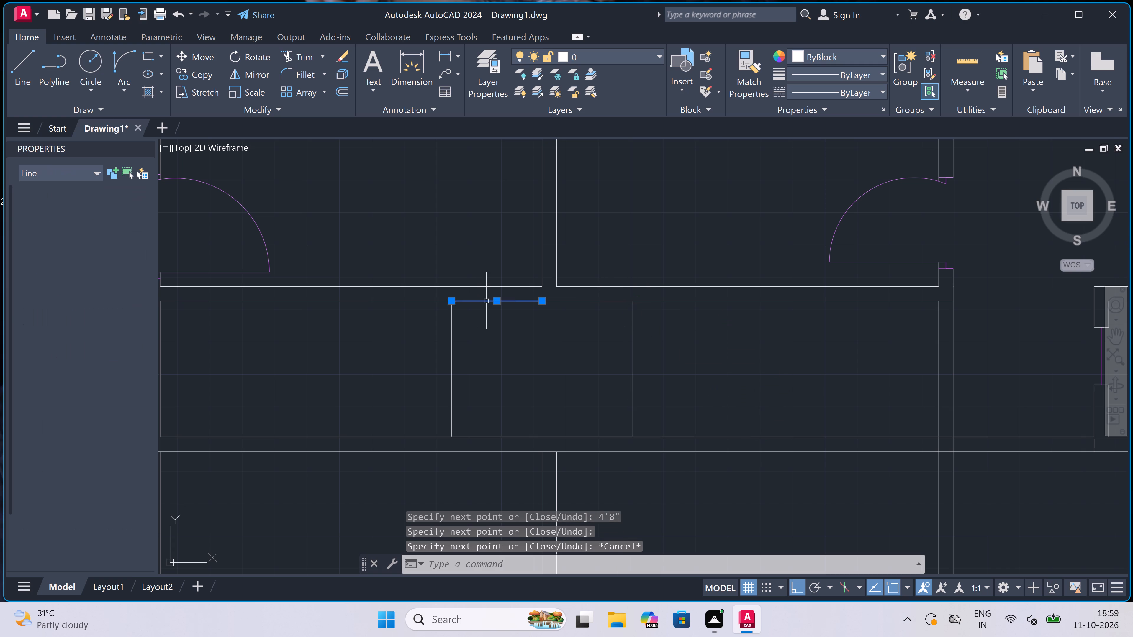
key("Delete")
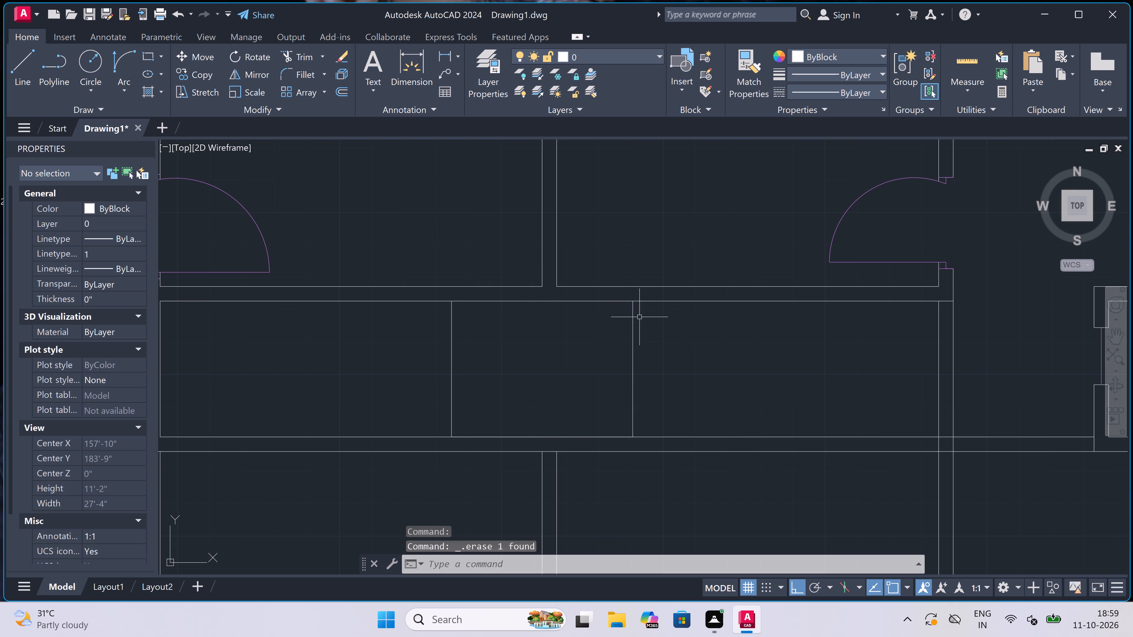
Move the two new vertical lines slightly right along the cross wall to centre them under the central wall.
left_click_drag(649, 329, 646, 332)
left_click(377, 413)
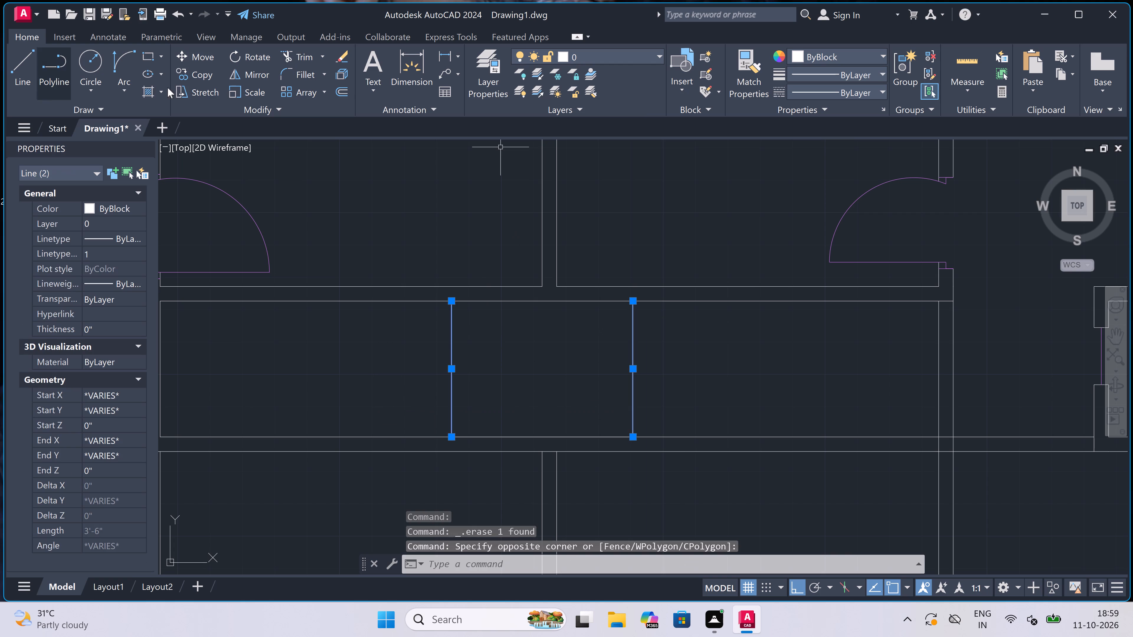
left_click_drag(192, 71, 196, 71)
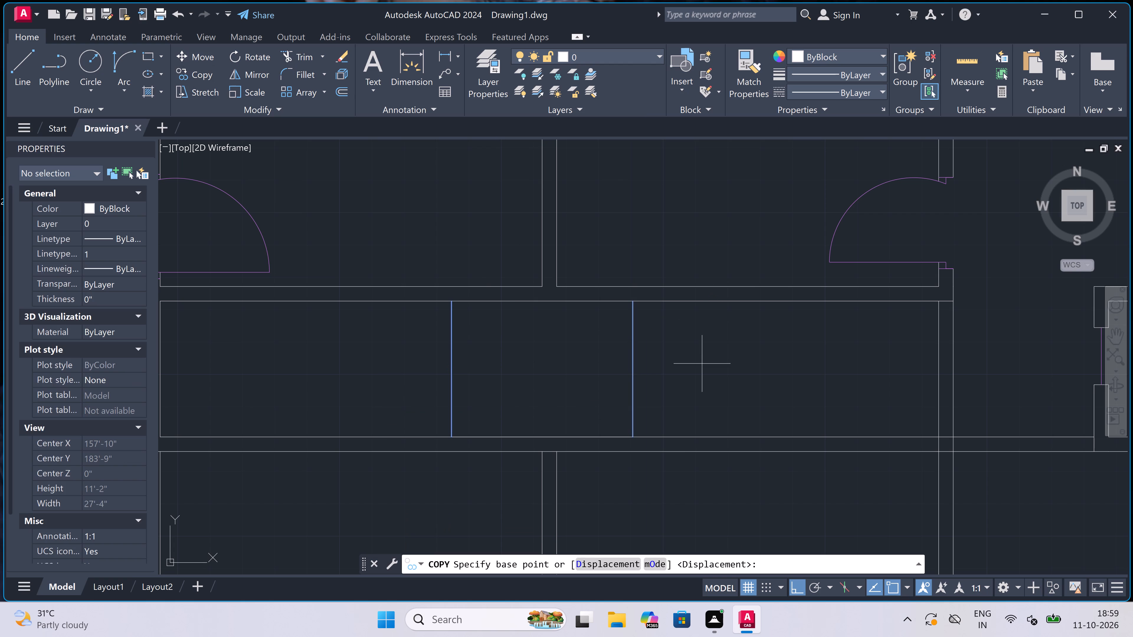
key("Escape")
left_click(677, 350)
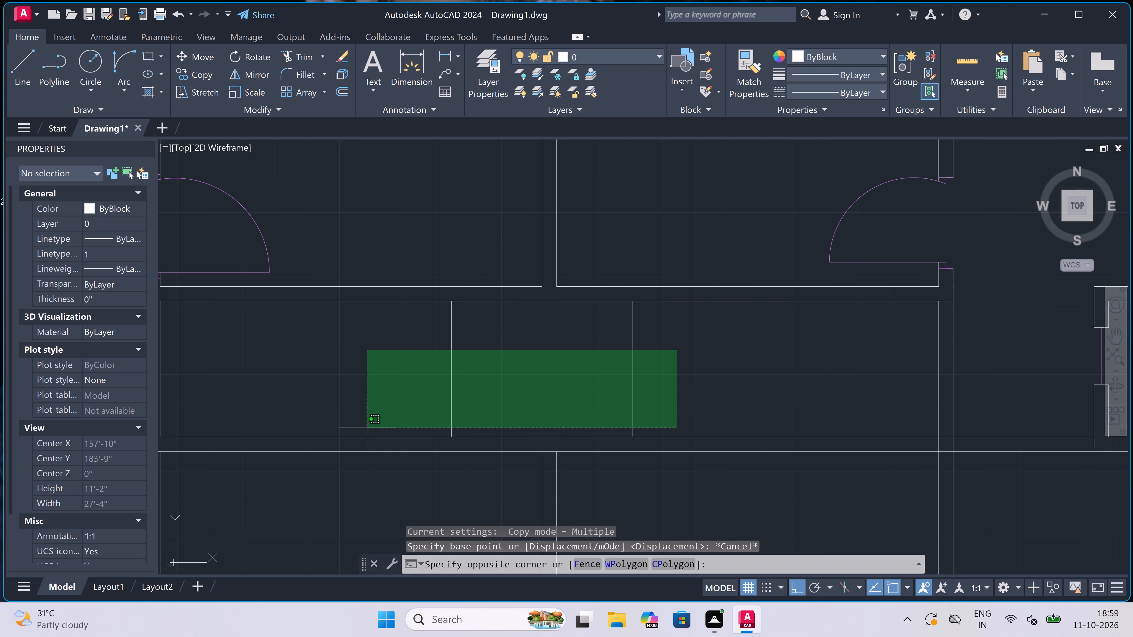
left_click(323, 424)
left_click_drag(198, 58, 210, 58)
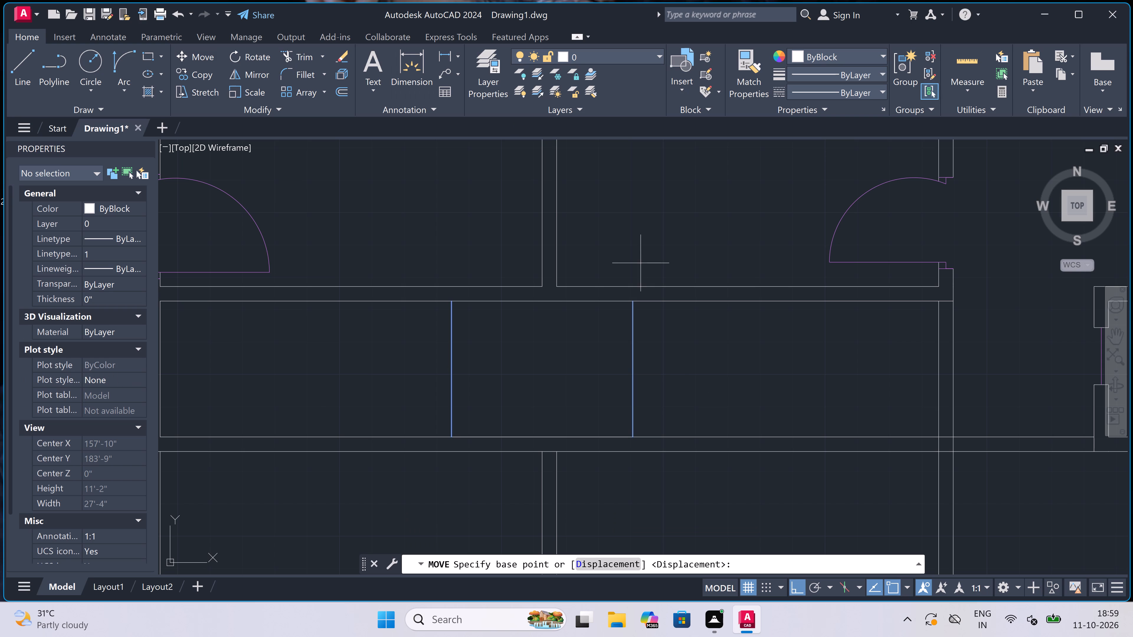
left_click(631, 300)
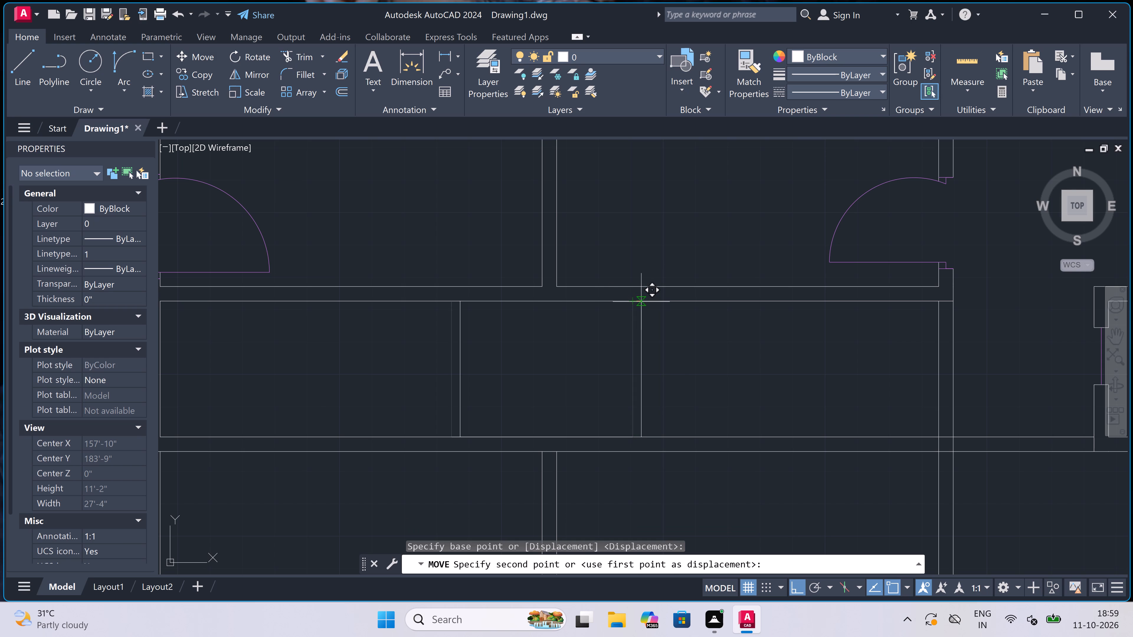
left_click(641, 302)
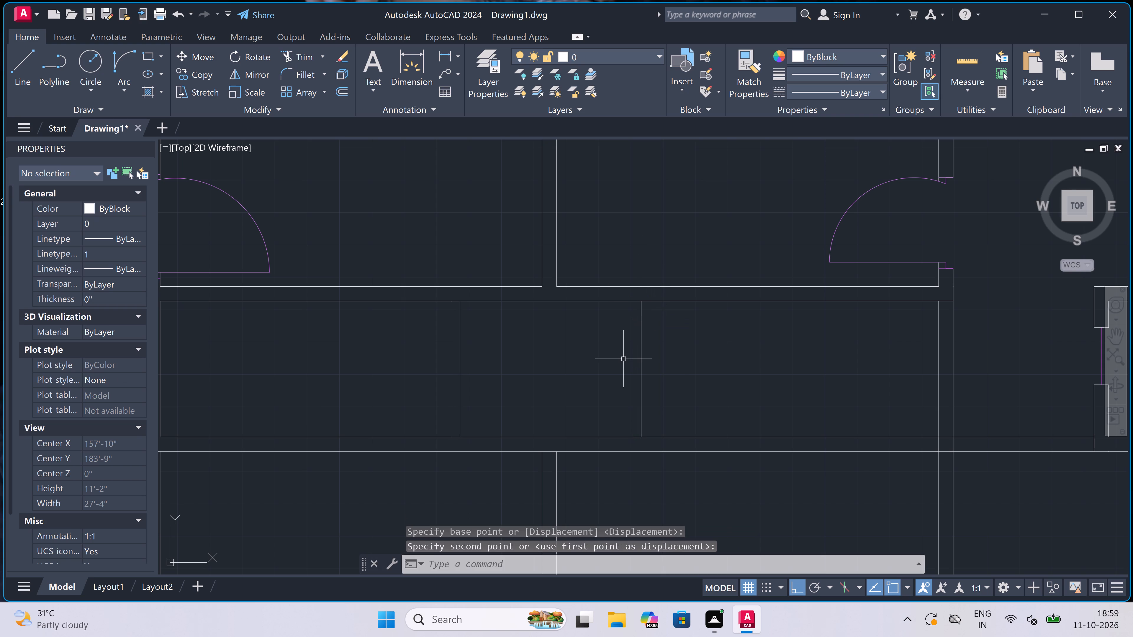
Draw a line along the top wall's outer face, joining the facing corners of the two central window projections.
key("l")
key("space")
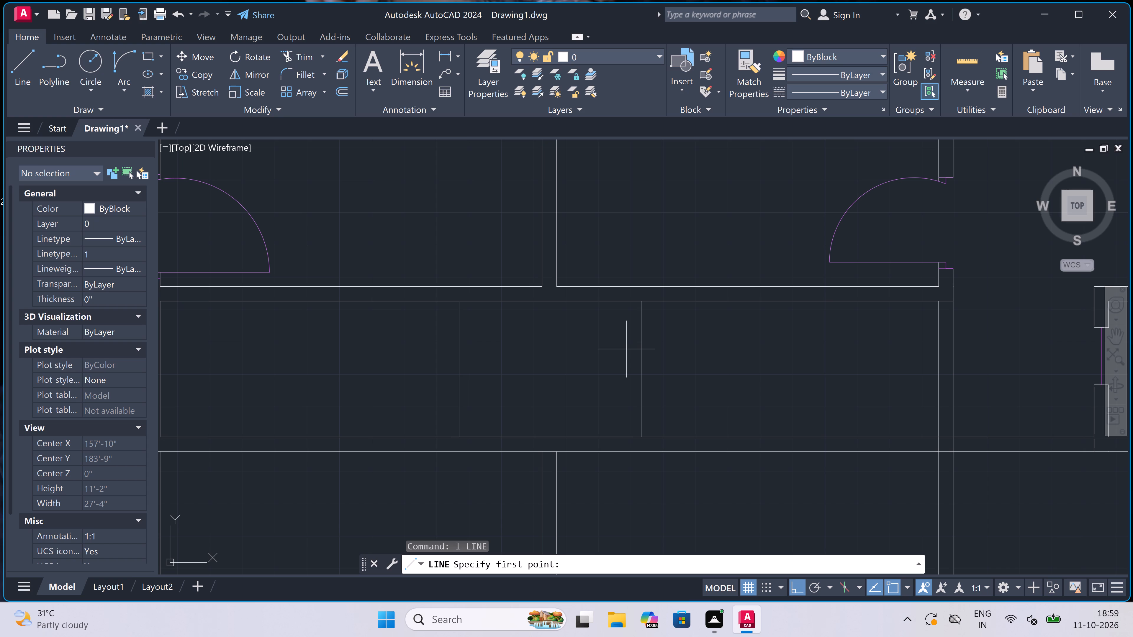
scroll(627, 352, "down", 3)
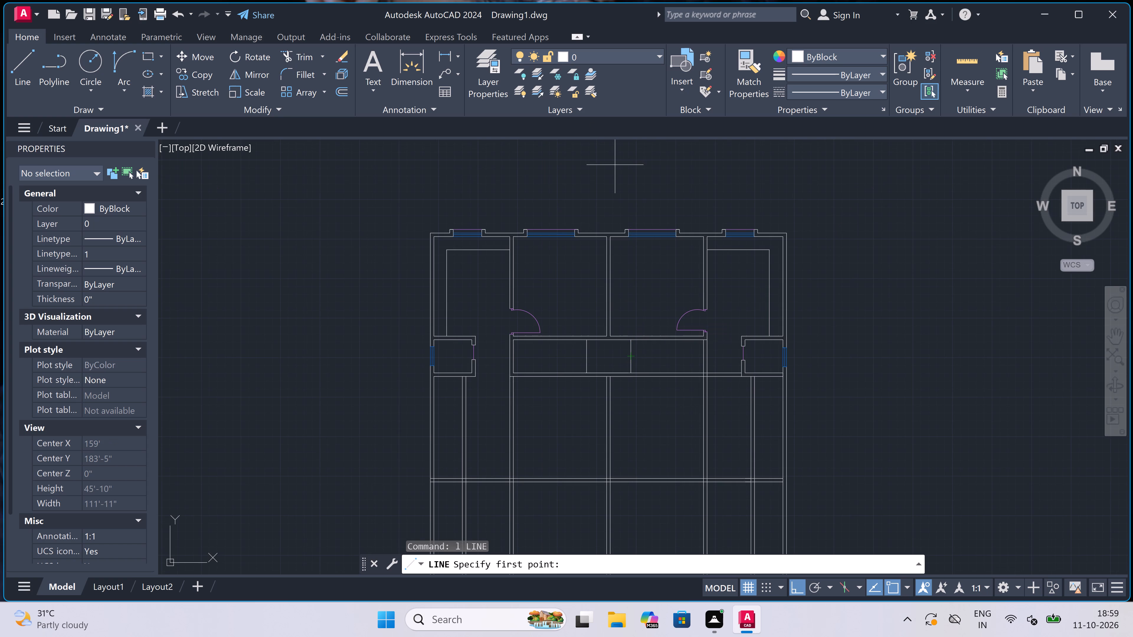
scroll(617, 199, "up", 3)
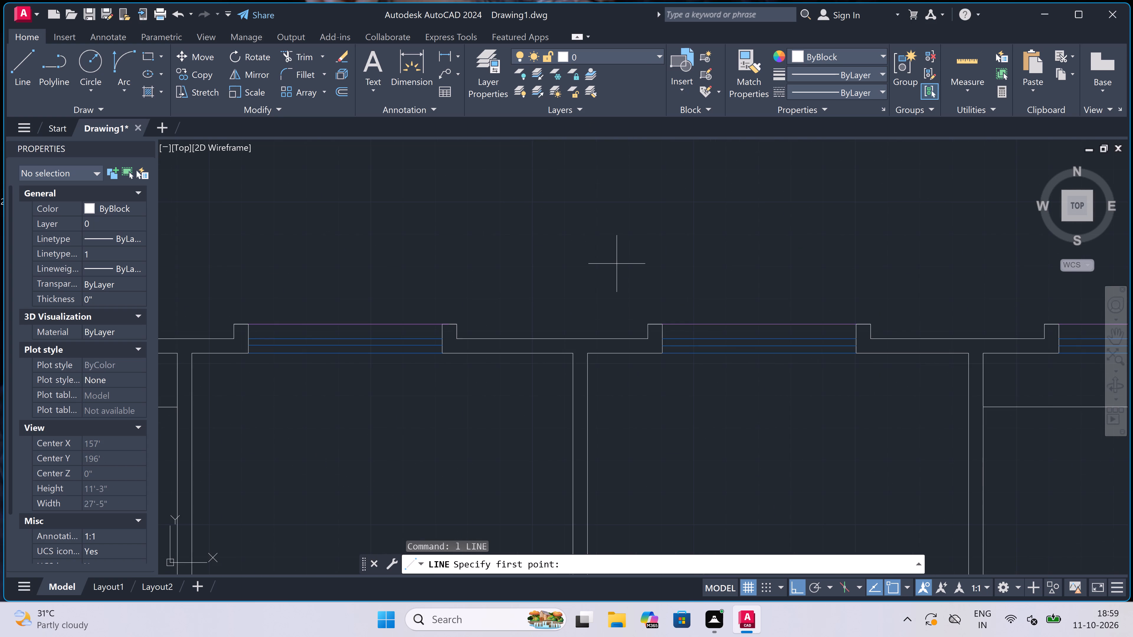
scroll(617, 264, "up", 1)
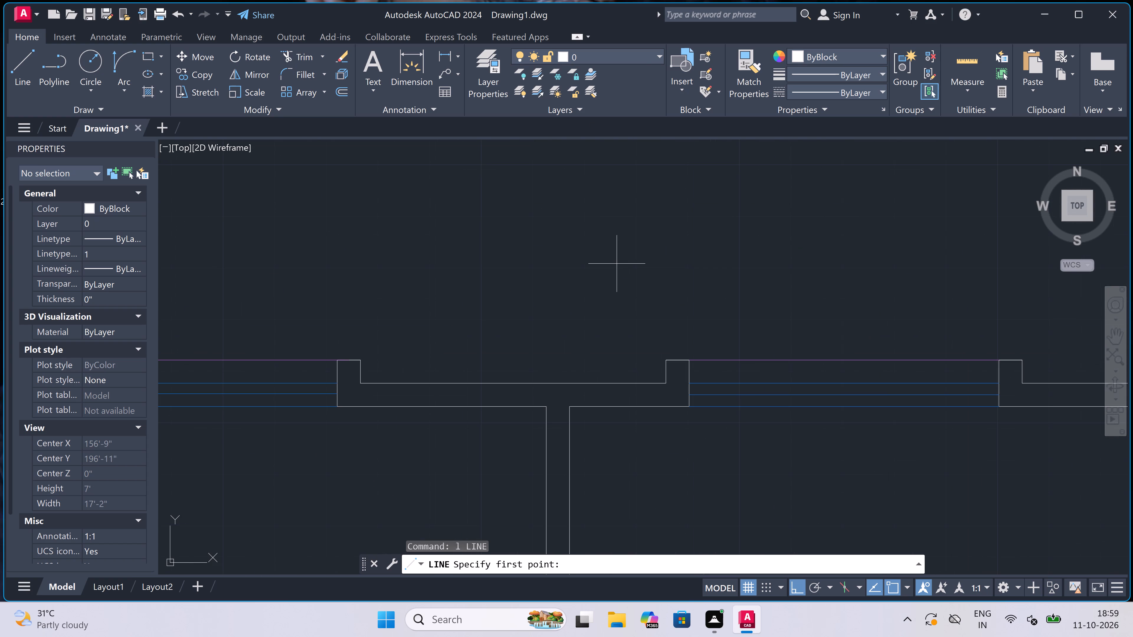
key("Escape")
type("l")
key("space")
left_click_drag(364, 361, 371, 361)
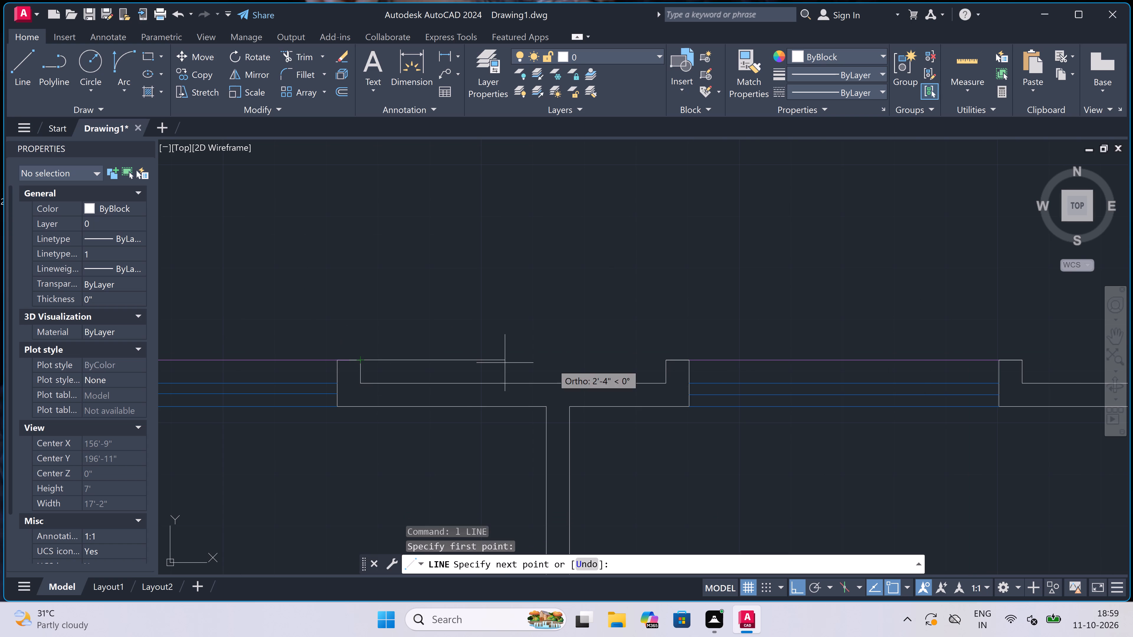
left_click(666, 360)
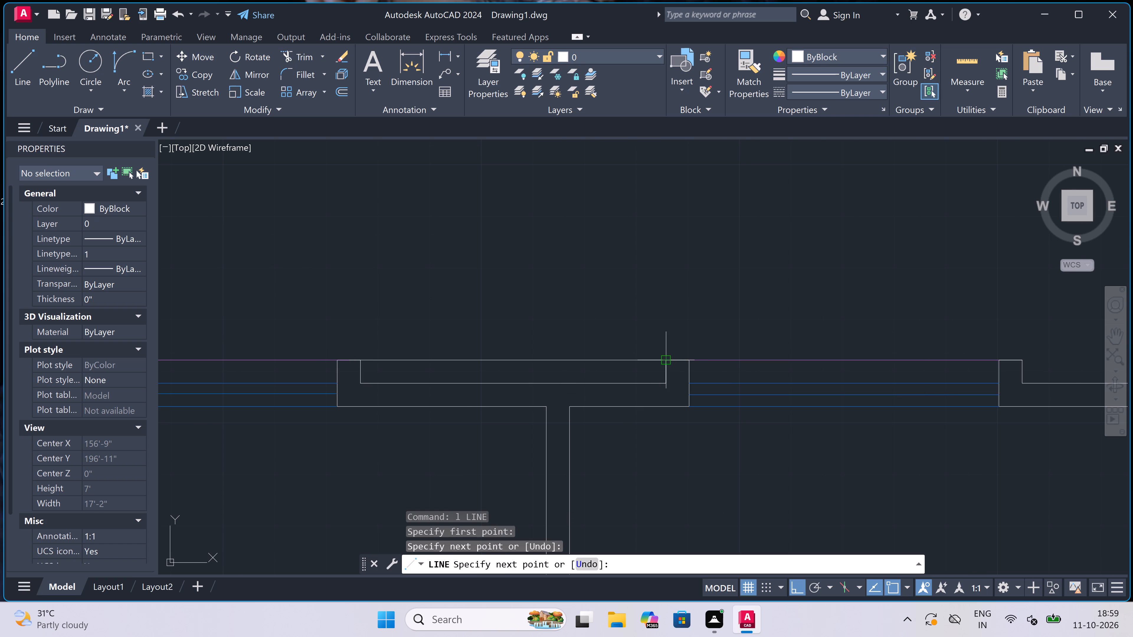
key("Escape")
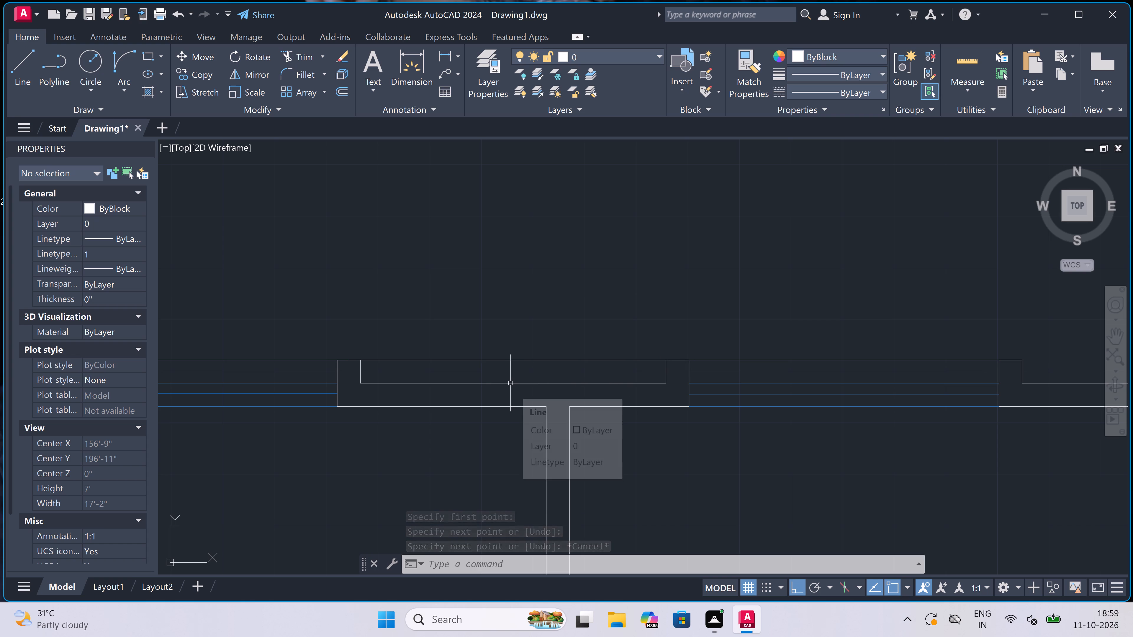
Trim the recessed wall line and the two short vertical stubs between the two central windows.
key("Escape")
key("t")
key("r")
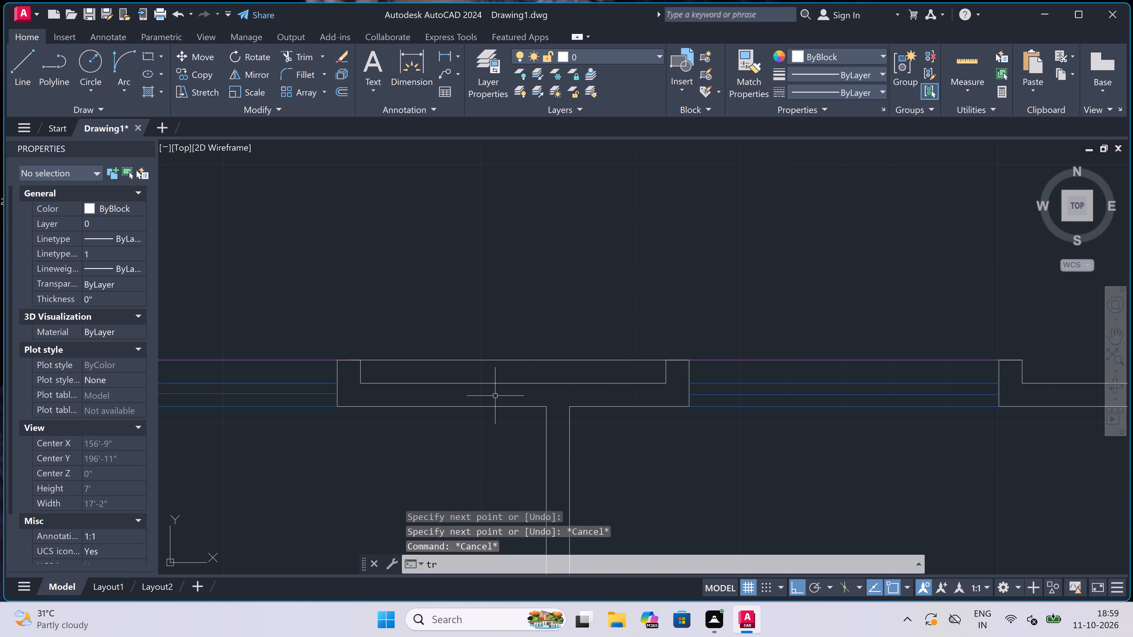
key("space")
left_click(492, 390)
left_click(490, 382)
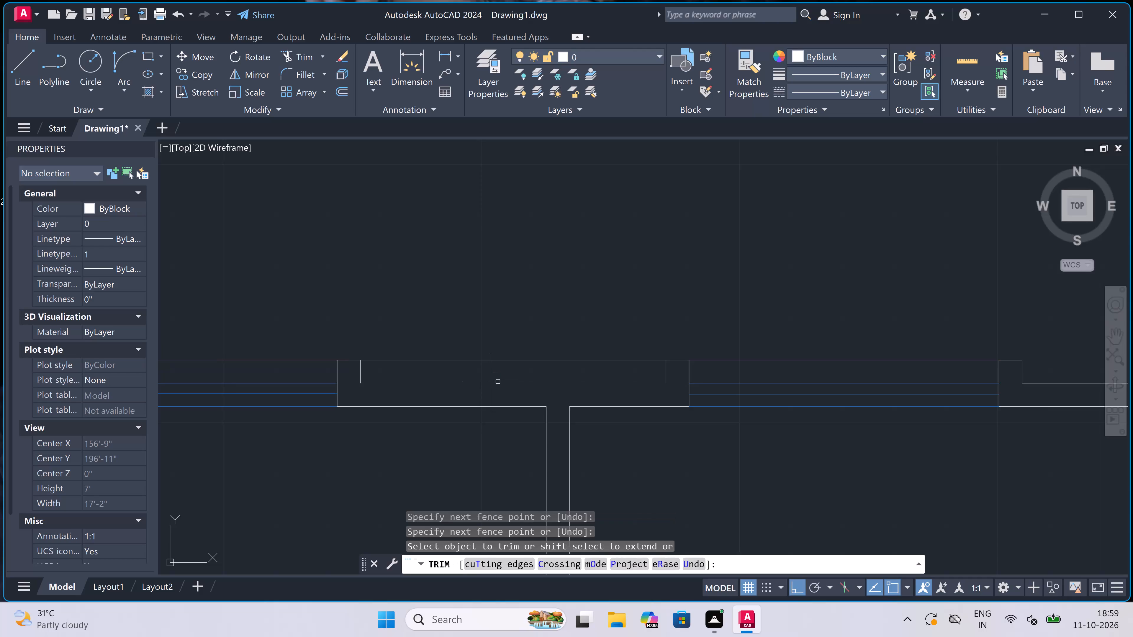
scroll(633, 369, "up", 2)
left_click(732, 362)
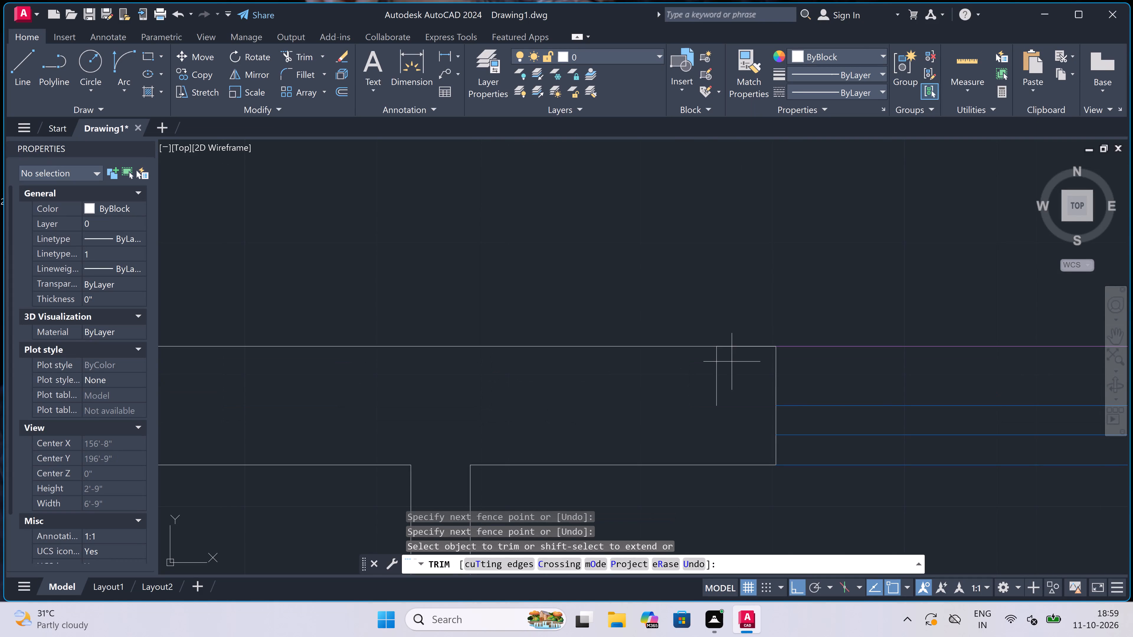
scroll(613, 360, "down", 3)
scroll(438, 361, "up", 3)
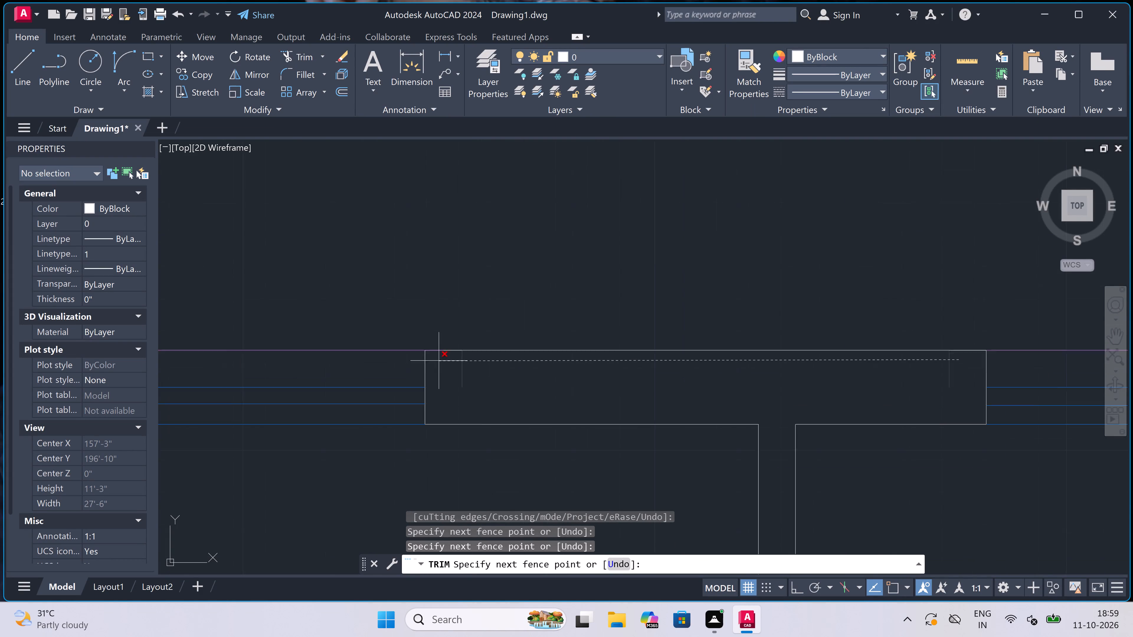
left_click(440, 361)
scroll(442, 275, "down", 4)
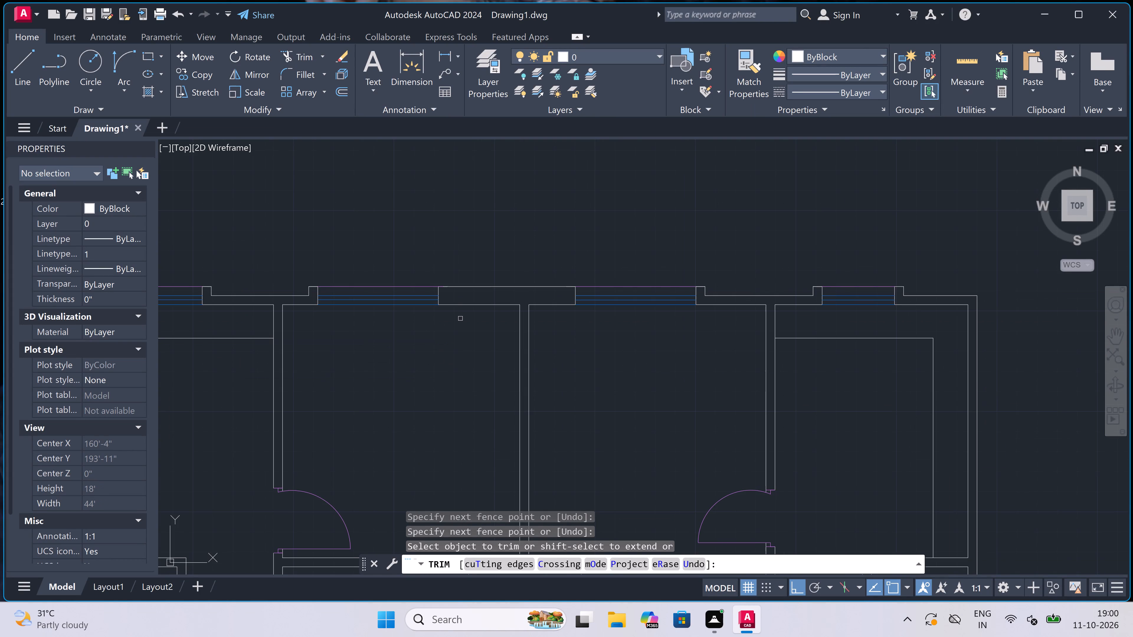
key("Escape")
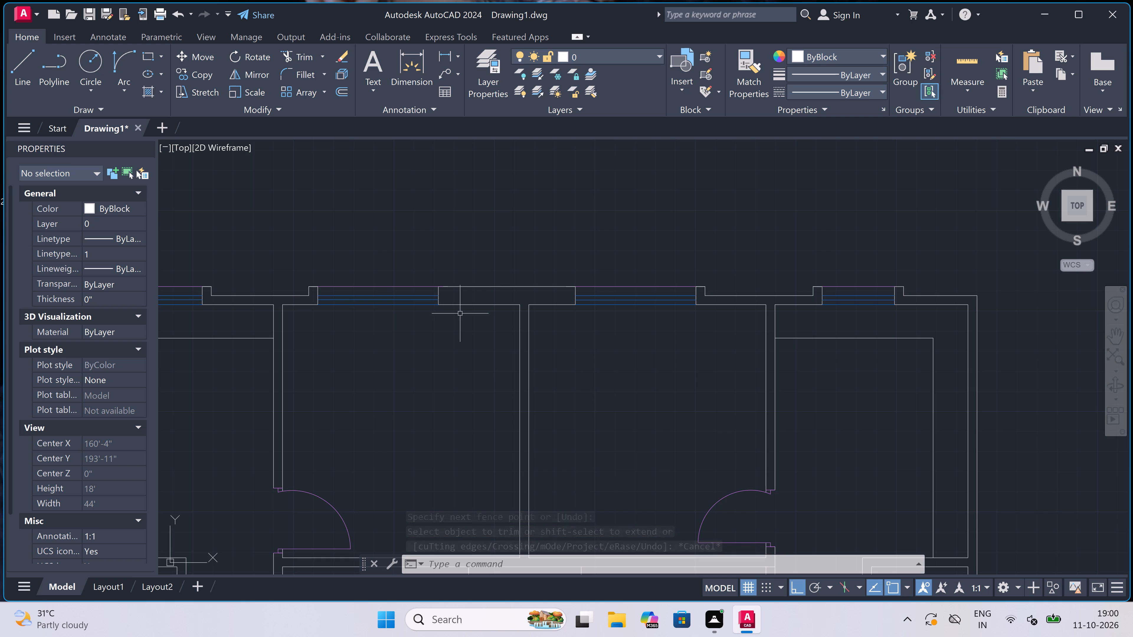
From the top of the passage's right partition line, draw a line 4.5" right and down to the lower passage wall.
scroll(459, 311, "down", 4)
scroll(458, 382, "up", 2)
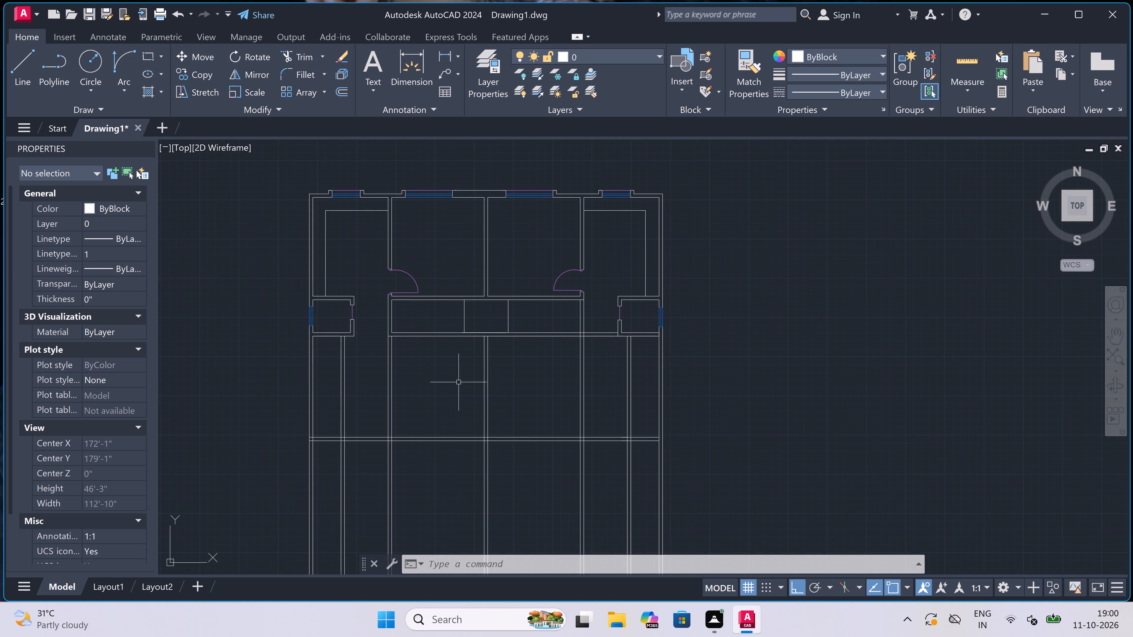
scroll(487, 290, "up", 3)
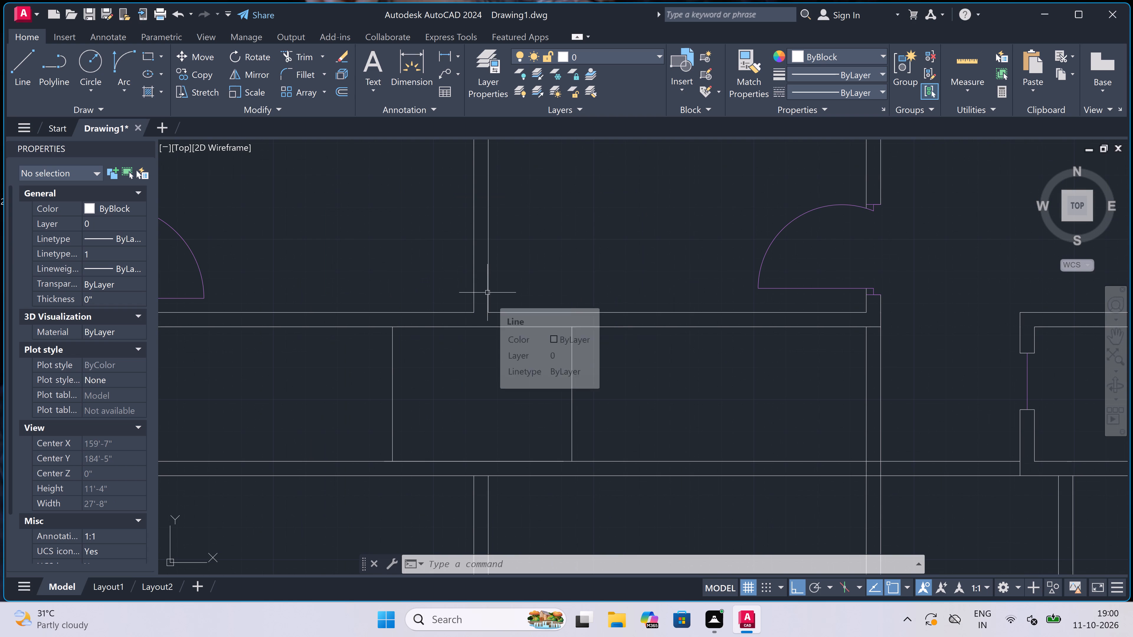
type("l")
key("space")
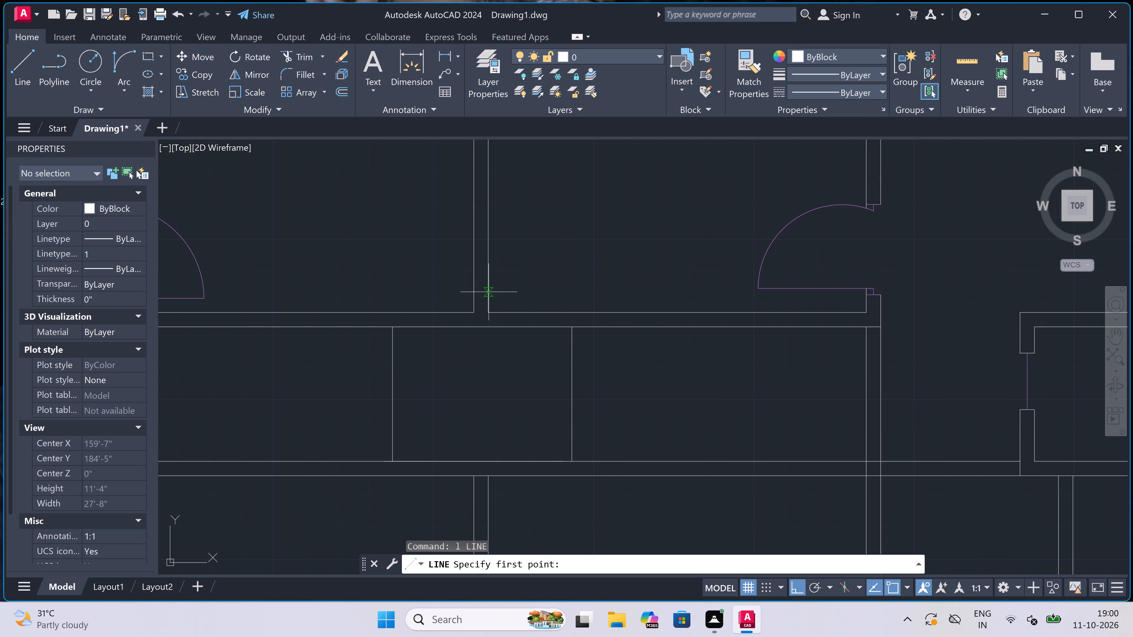
left_click(575, 325)
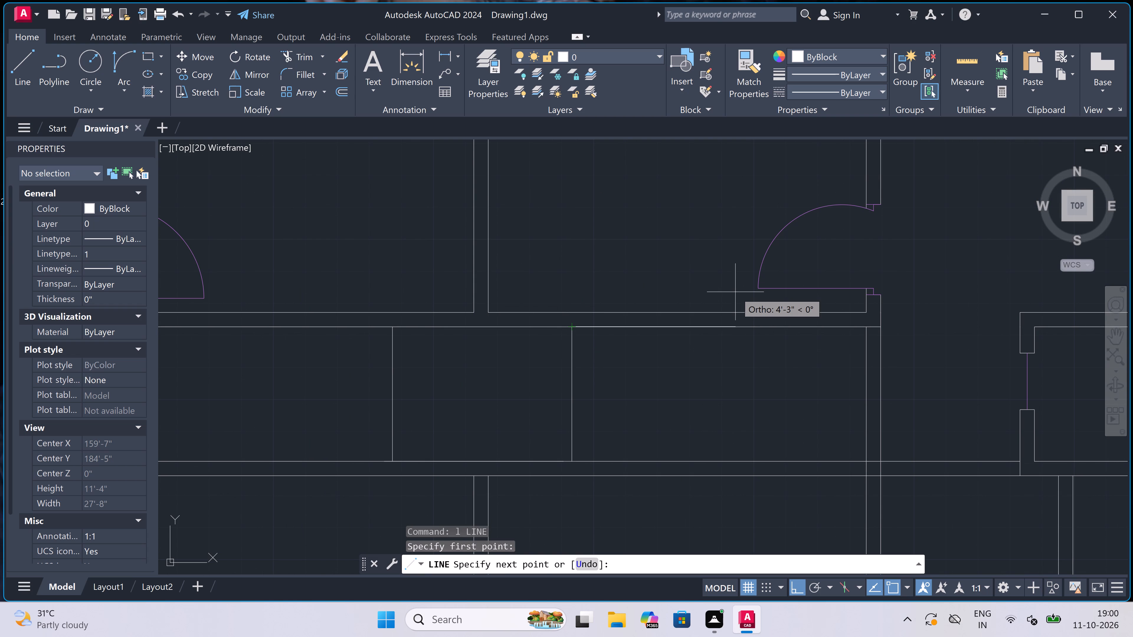
type("4.5\"")
key("space")
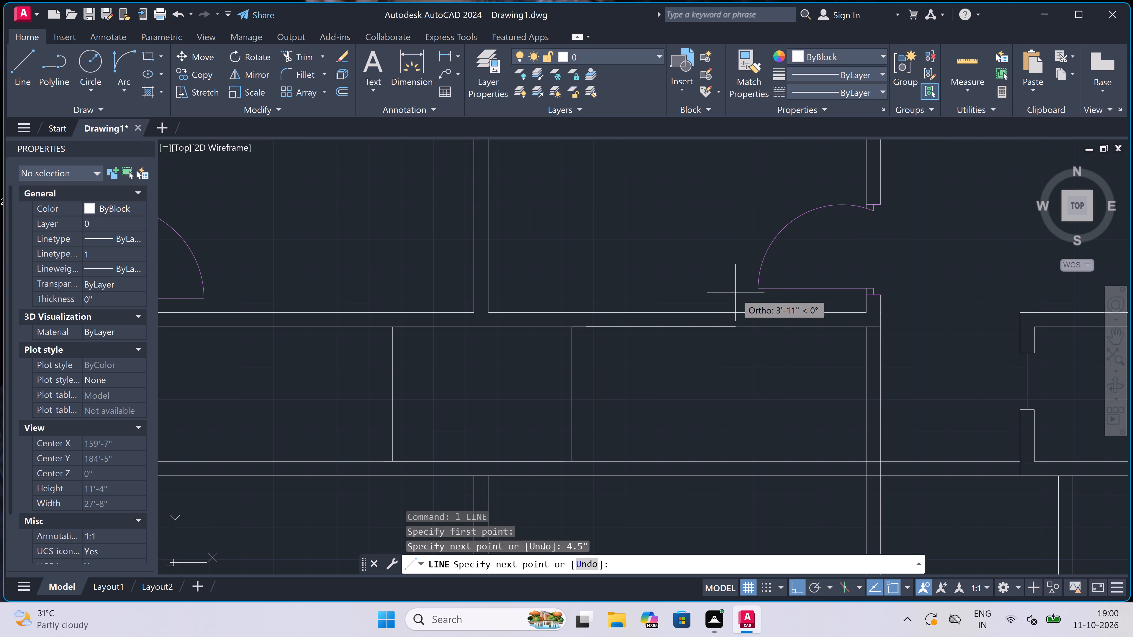
left_click(587, 461)
key("Escape")
From the bottom of the passage's left partition line, draw a line 4.5" left and up to the upper cross wall.
key("space")
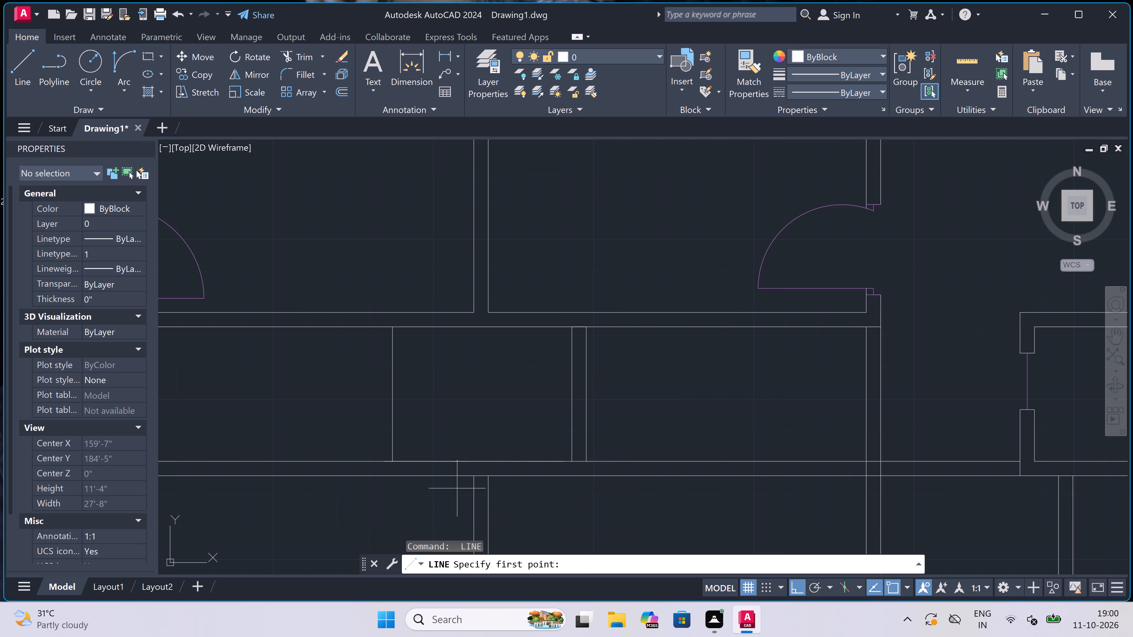
left_click(394, 464)
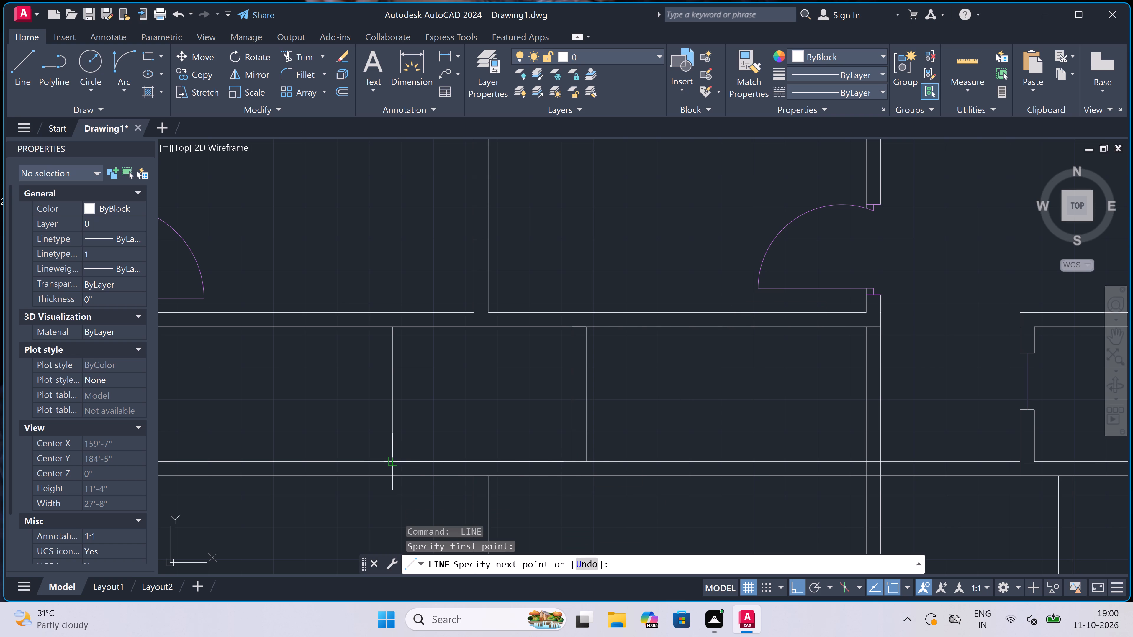
type("4.5\"")
key("space")
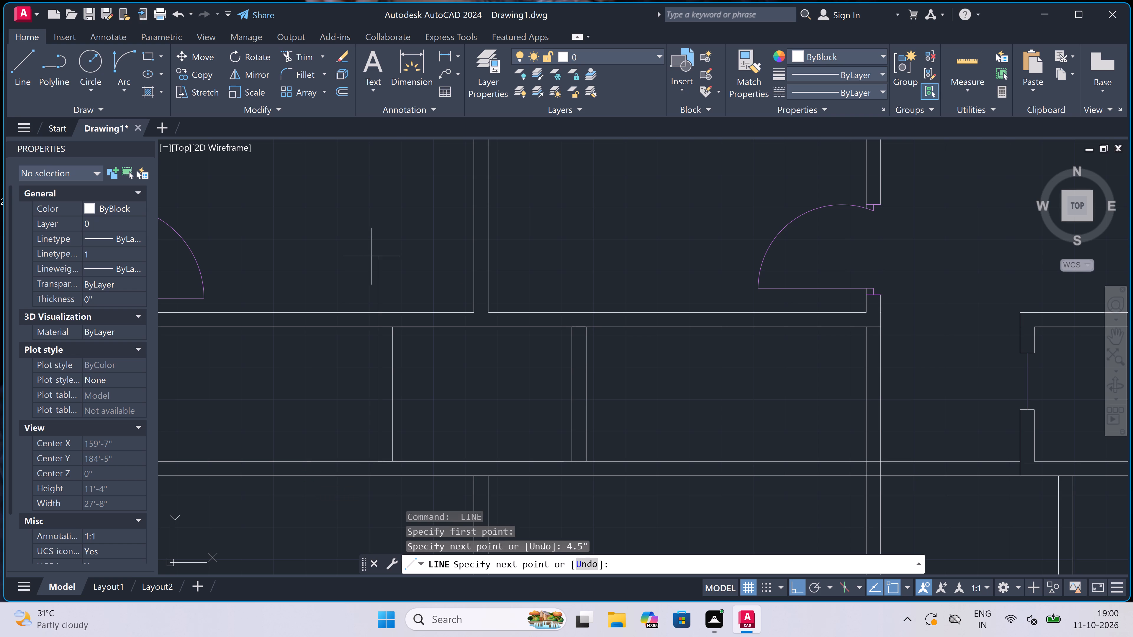
double_click(374, 329)
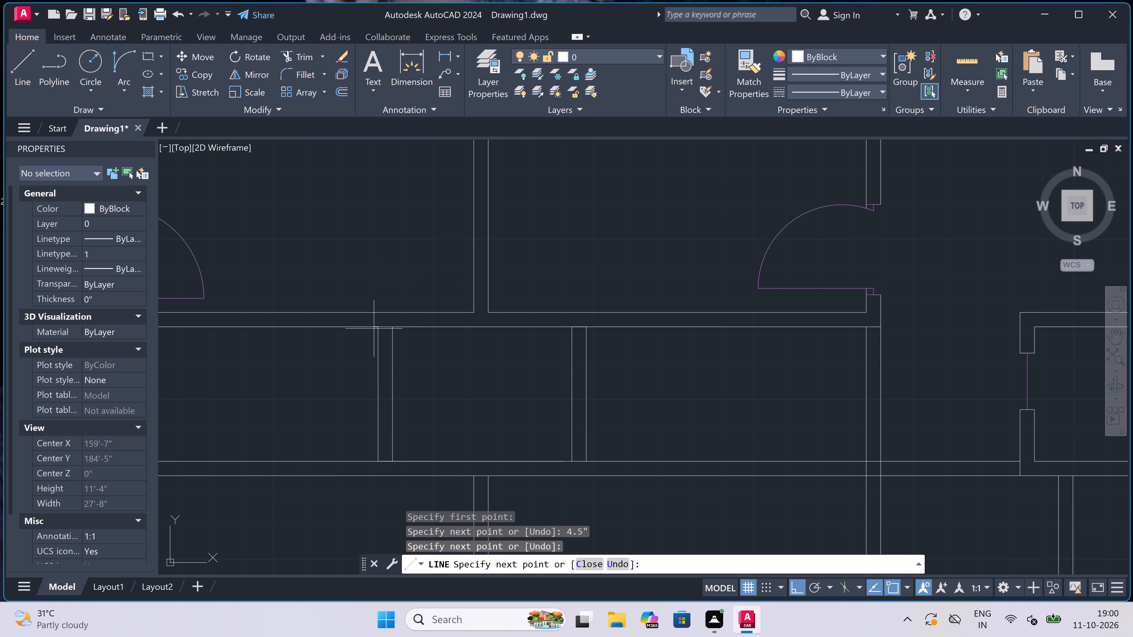
key("Escape")
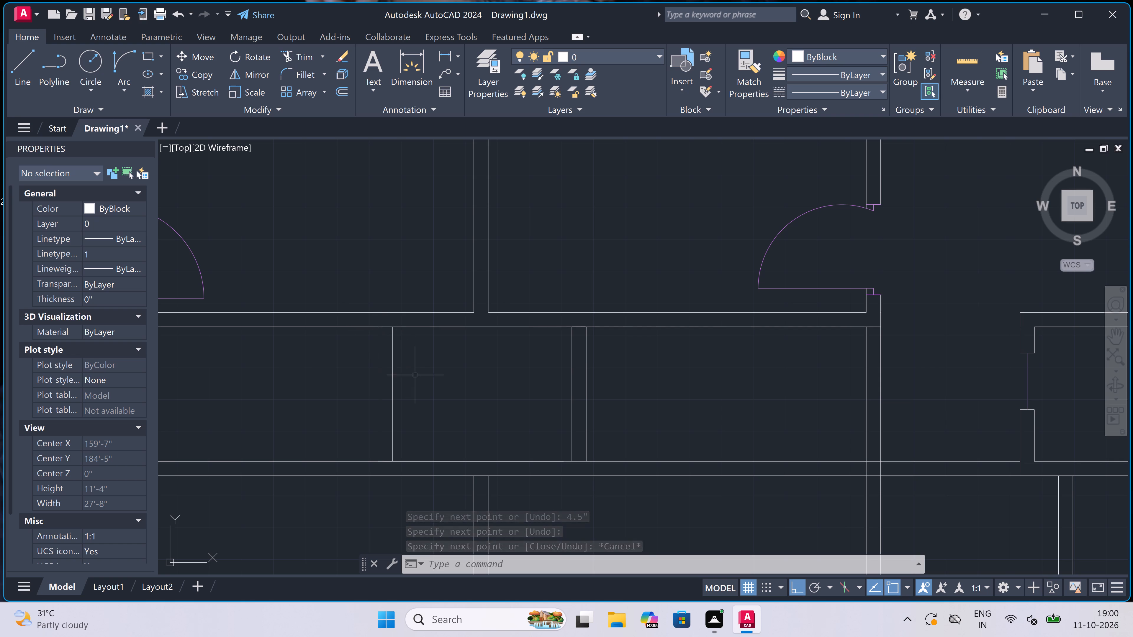
Trim the central wall's two lines between the lower passage wall and the next cross wall below.
scroll(417, 387, "up", 3)
scroll(421, 383, "down", 5)
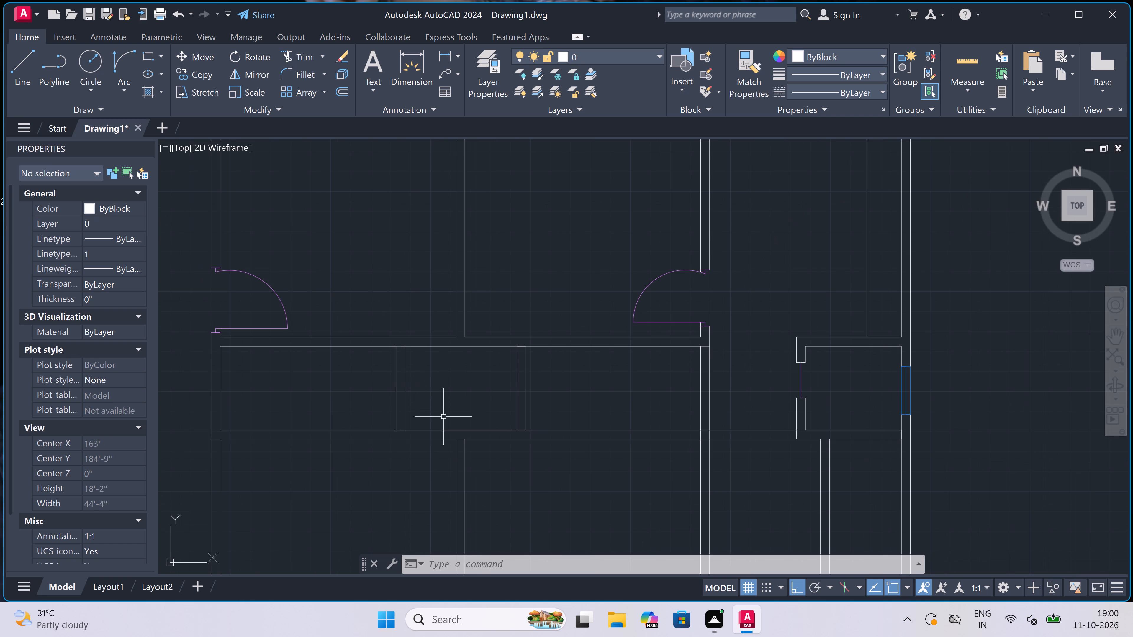
scroll(454, 430, "up", 2)
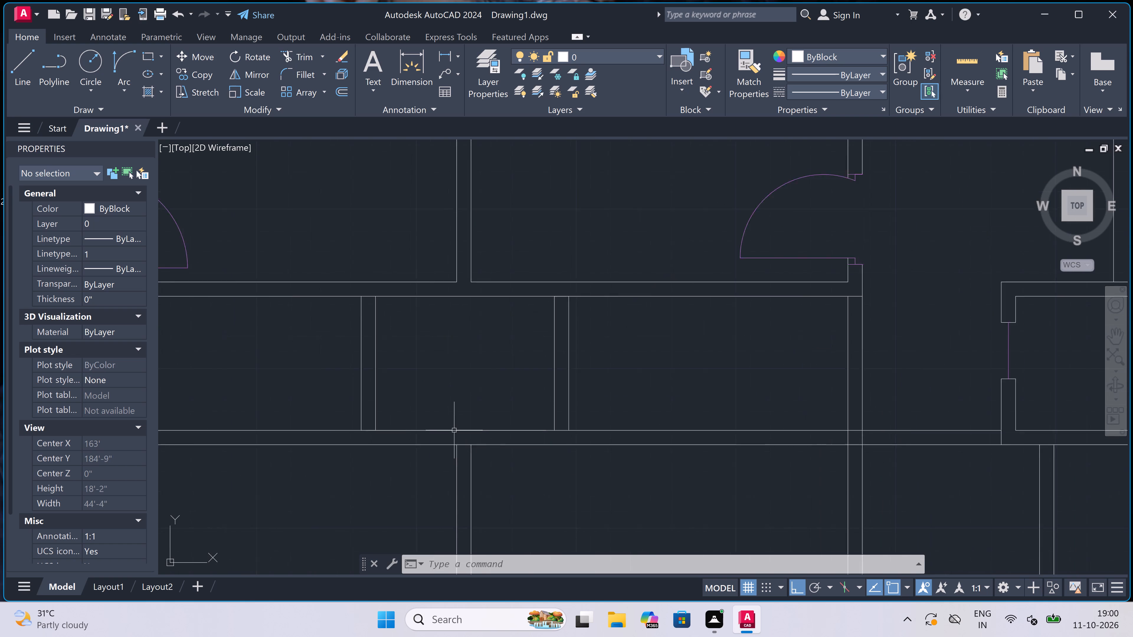
scroll(454, 430, "down", 8)
scroll(455, 446, "up", 4)
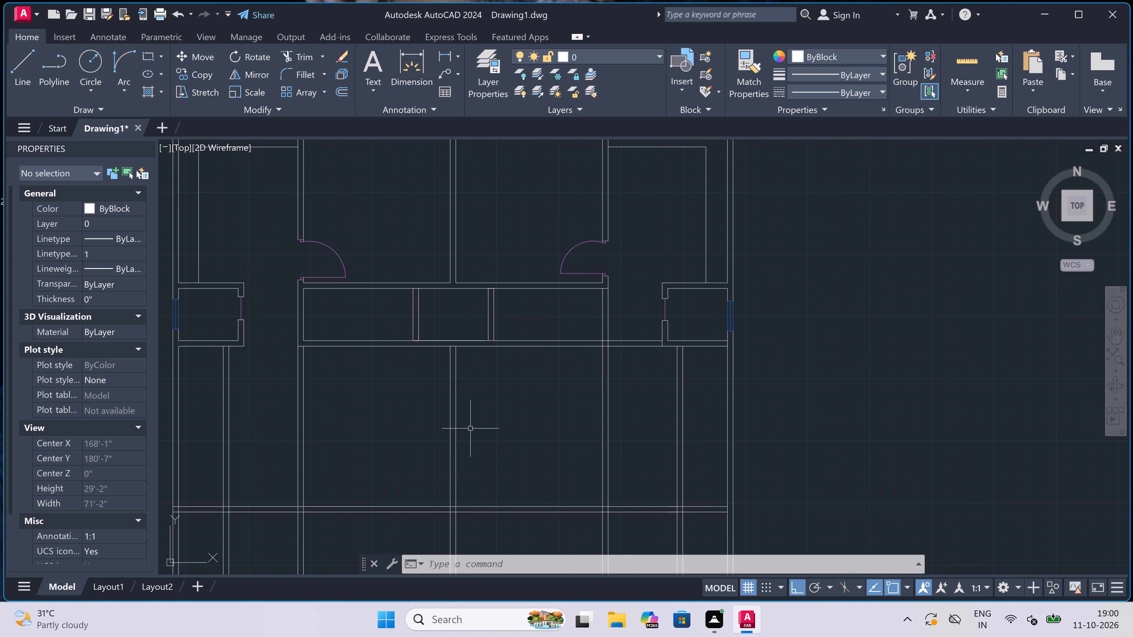
left_click(475, 423)
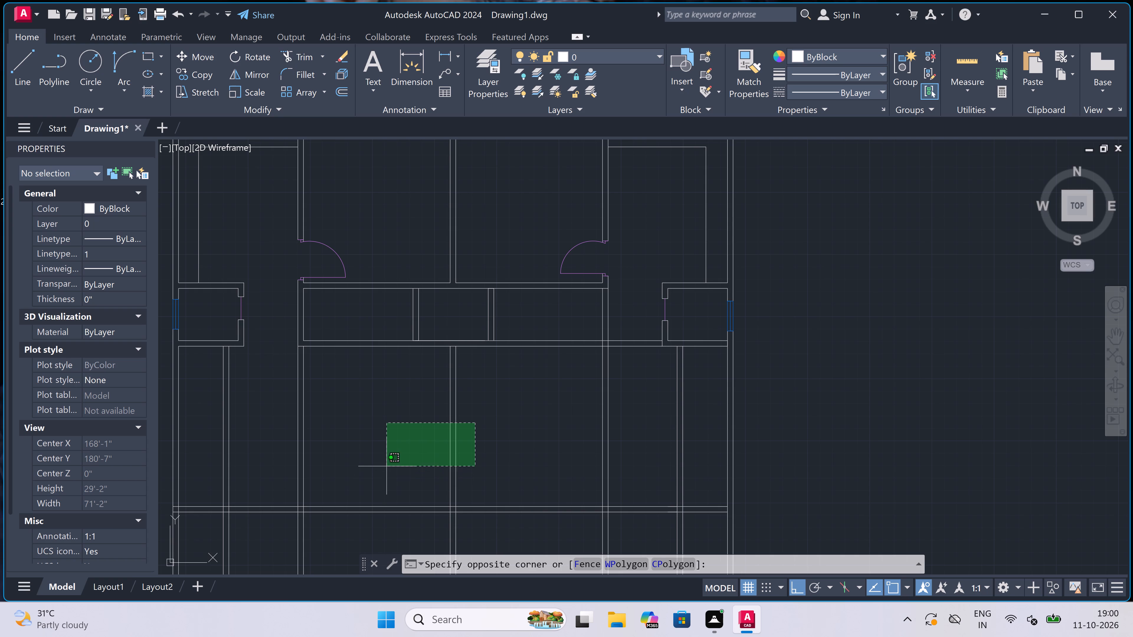
key("Escape")
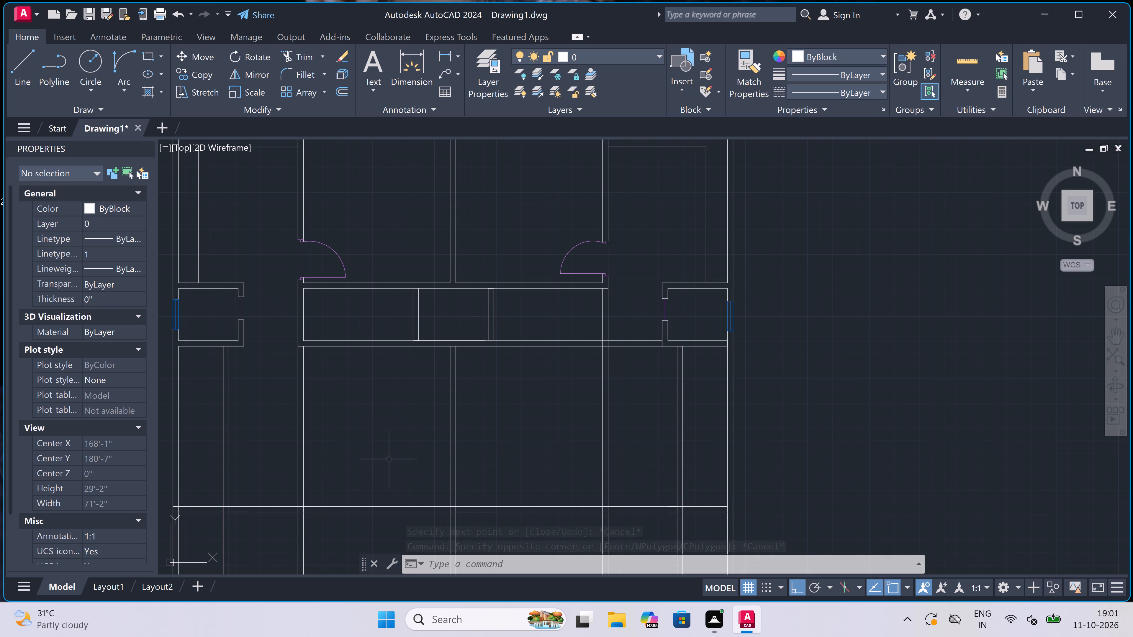
type("tr")
key("space")
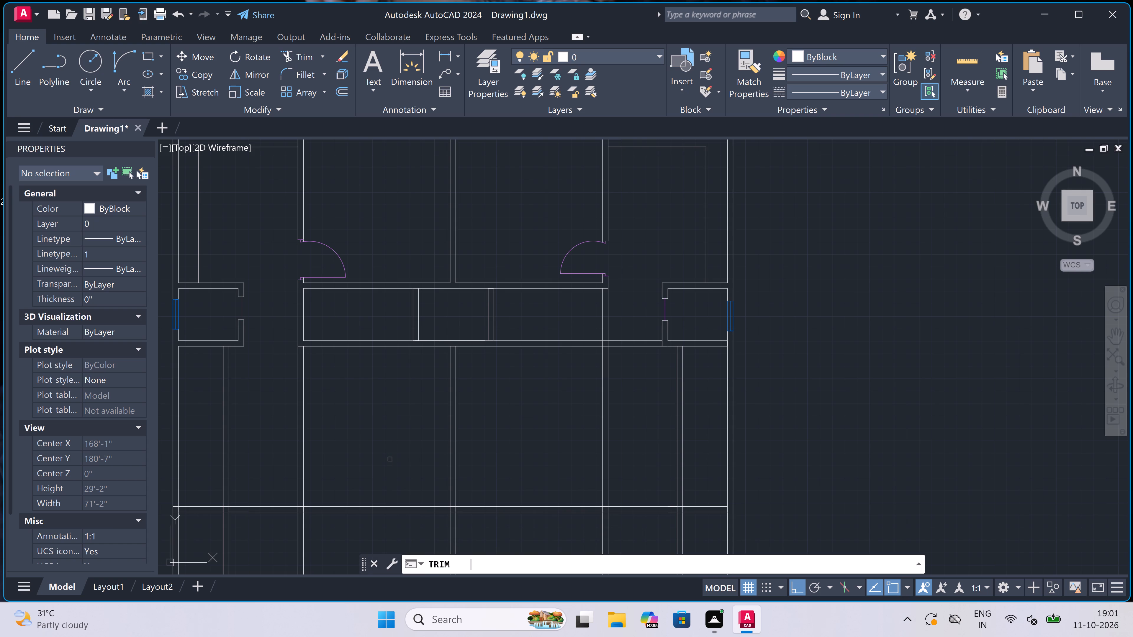
scroll(397, 469, "down", 2)
left_click(401, 469)
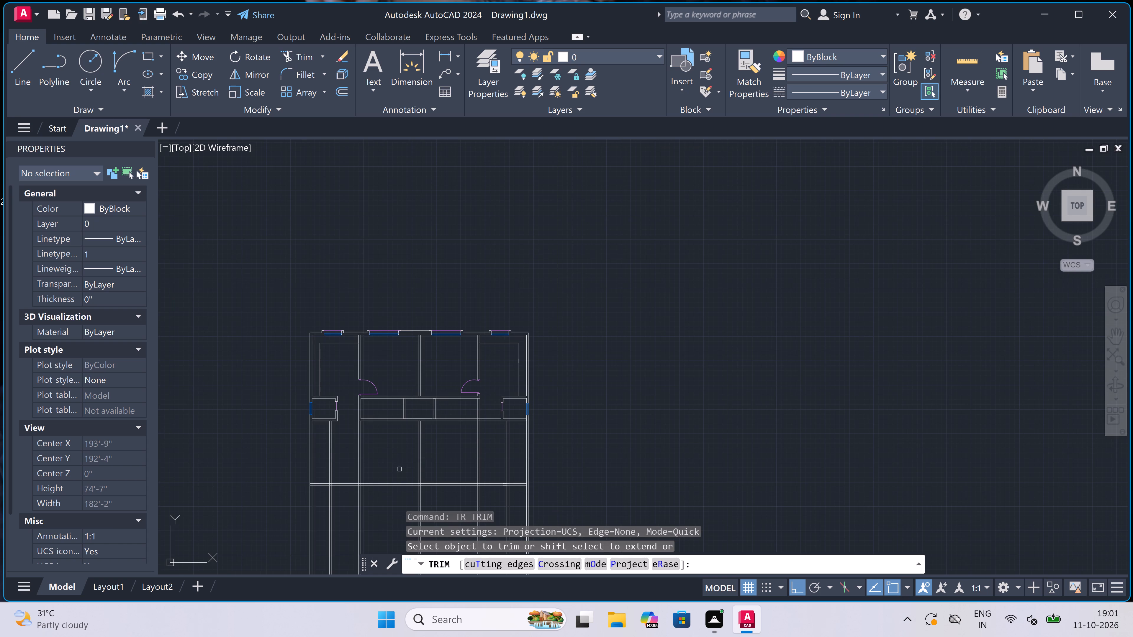
left_click(435, 459)
scroll(425, 424, "up", 4)
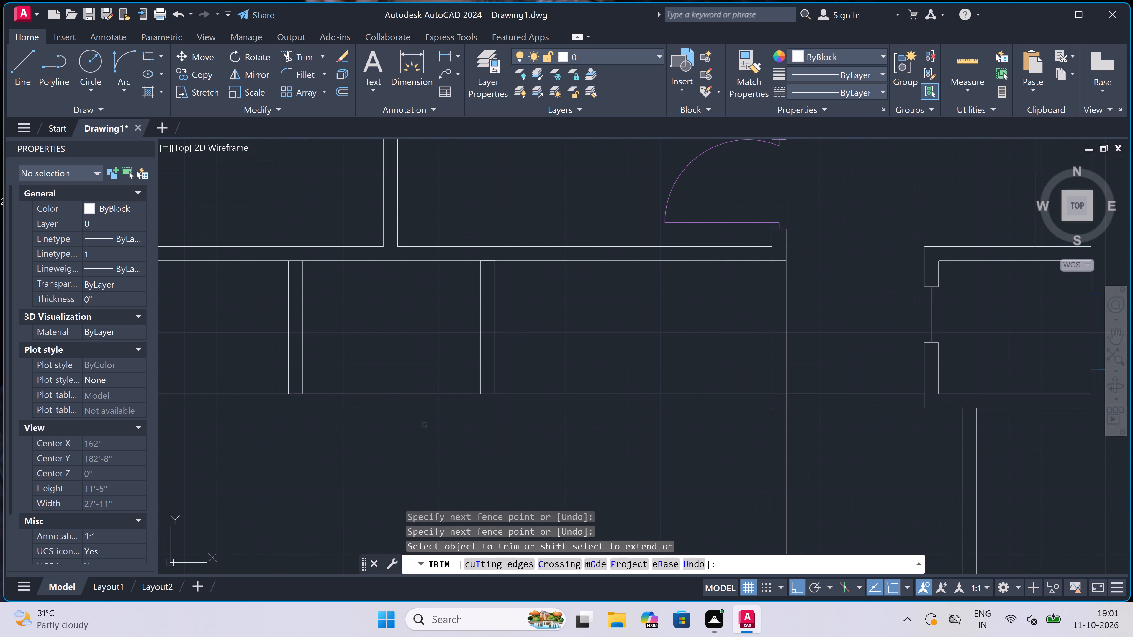
key("Escape")
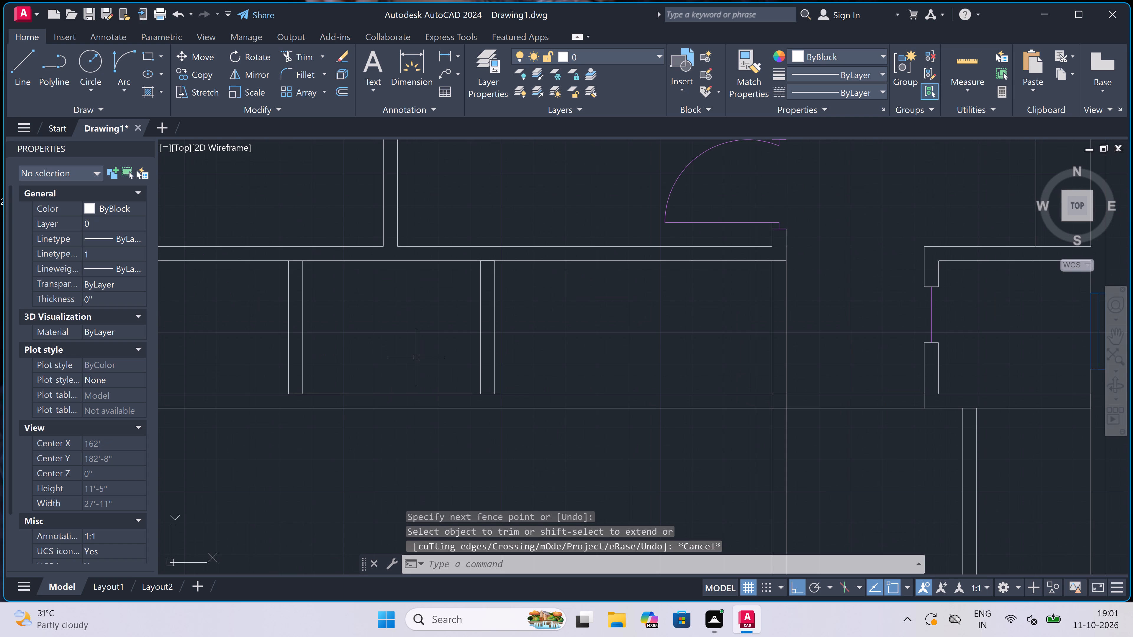
Make line1 the current layer.
left_click(619, 55)
left_click(587, 108)
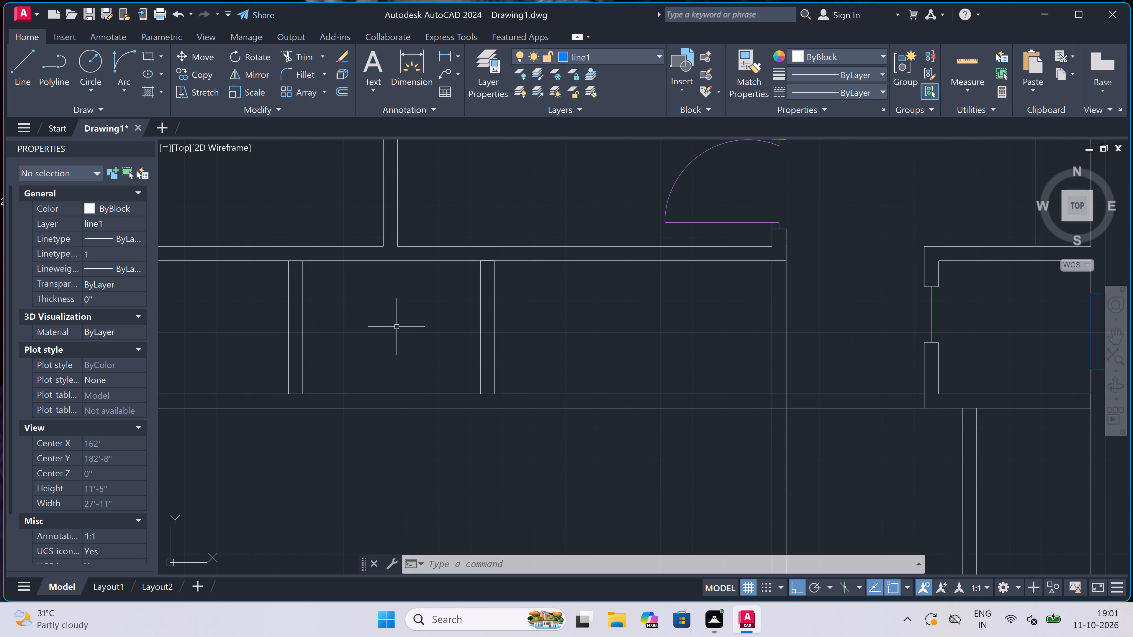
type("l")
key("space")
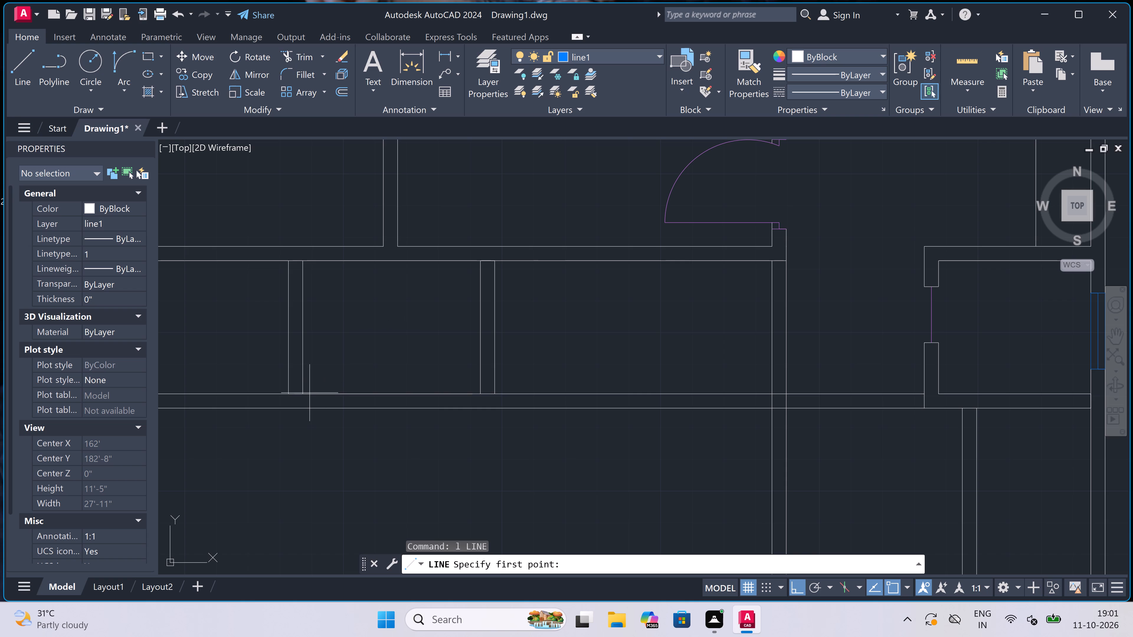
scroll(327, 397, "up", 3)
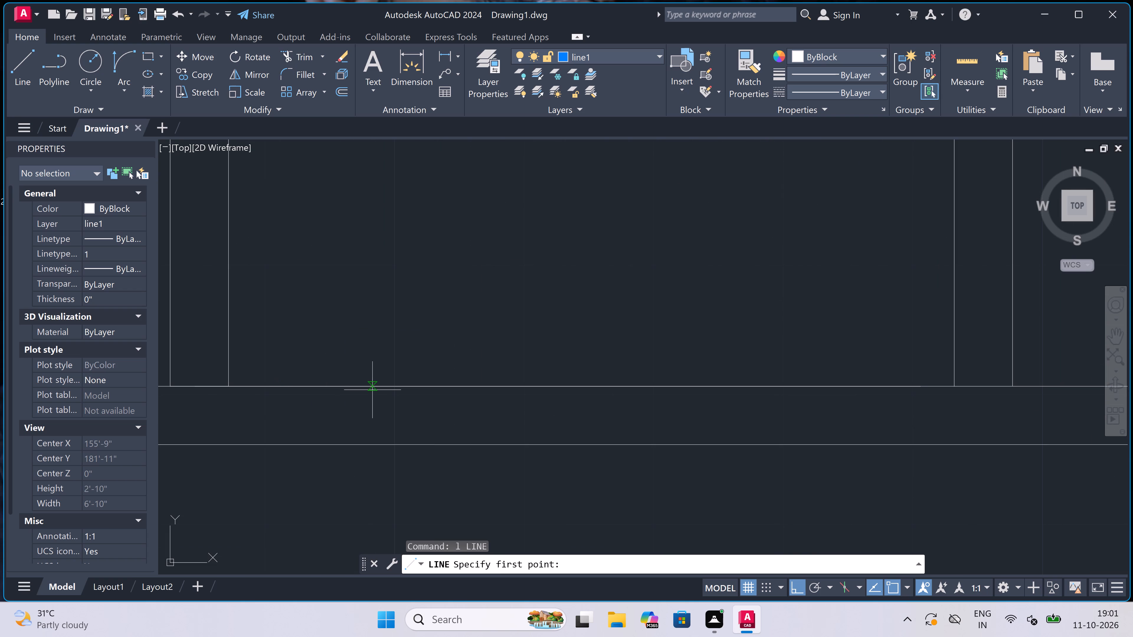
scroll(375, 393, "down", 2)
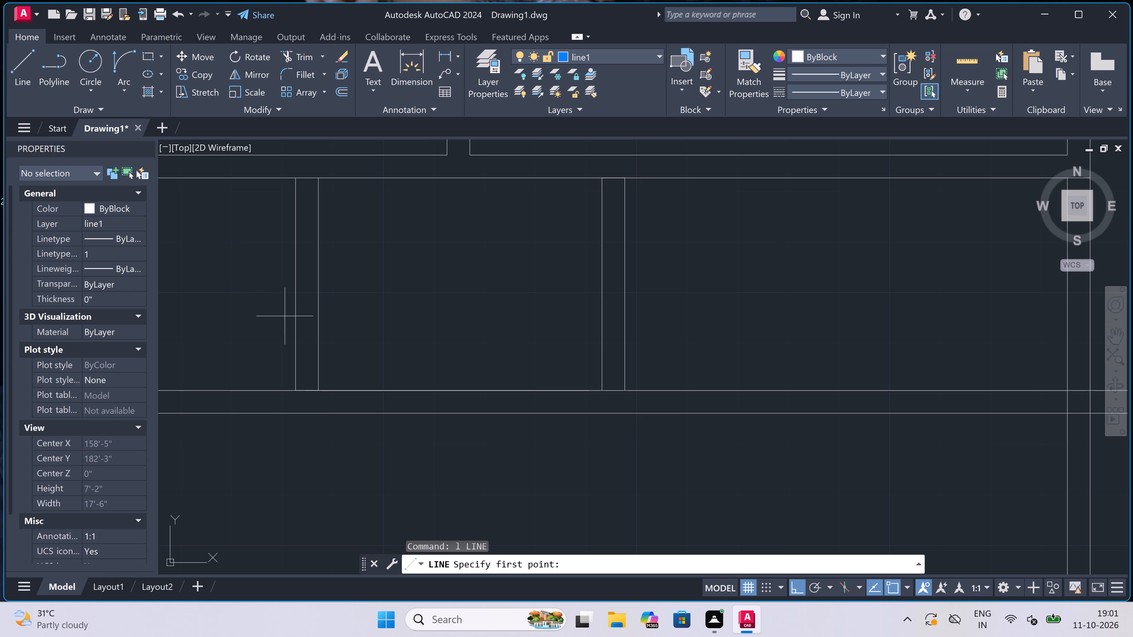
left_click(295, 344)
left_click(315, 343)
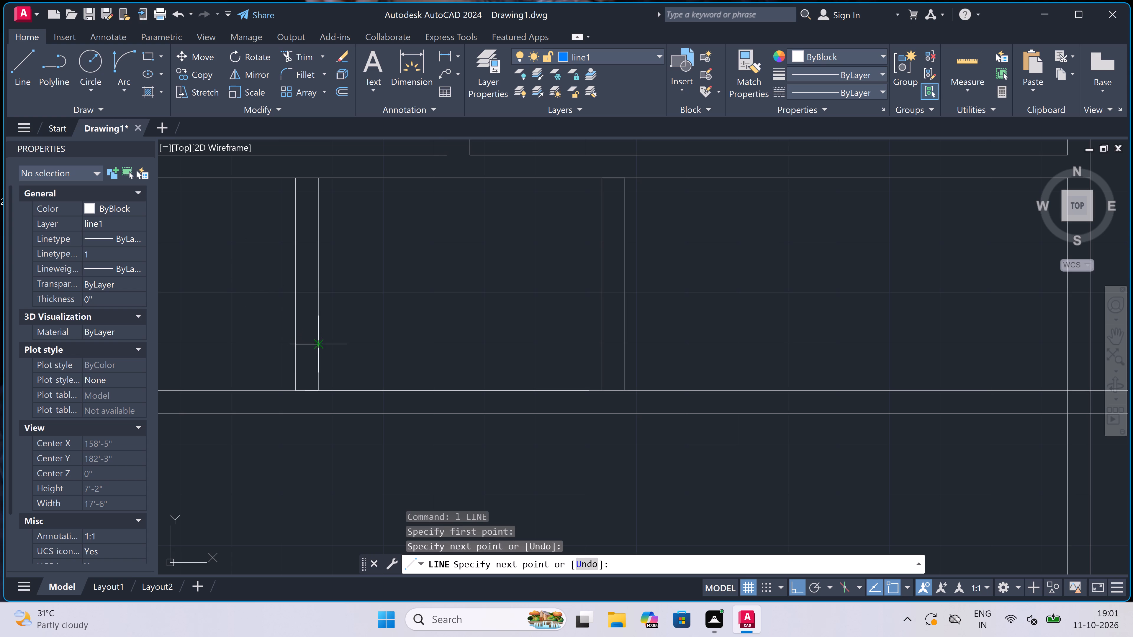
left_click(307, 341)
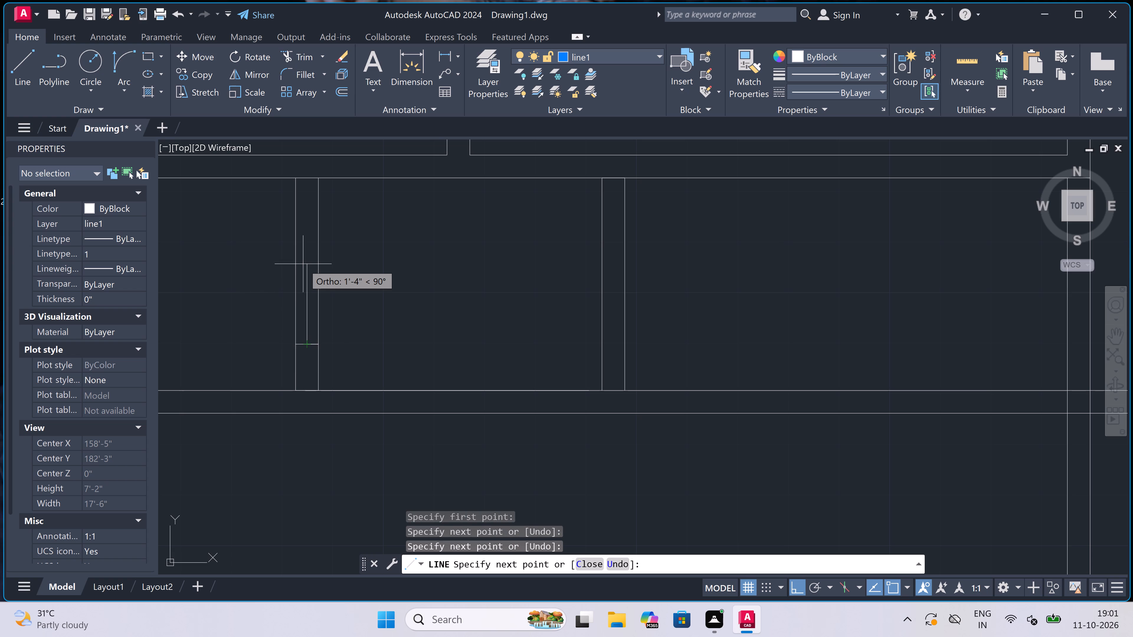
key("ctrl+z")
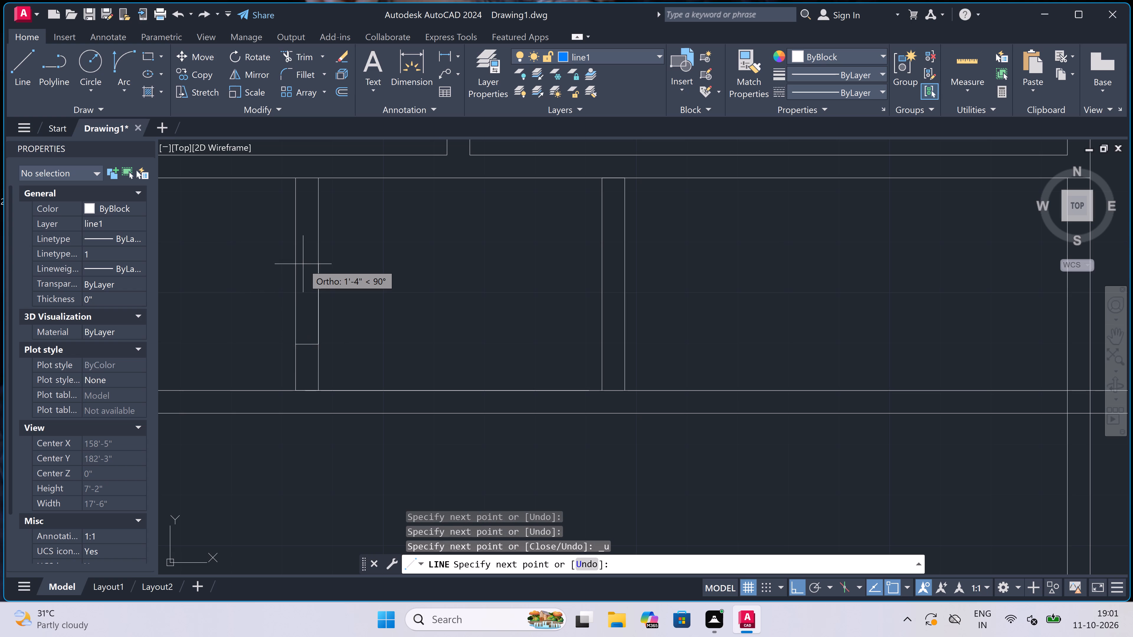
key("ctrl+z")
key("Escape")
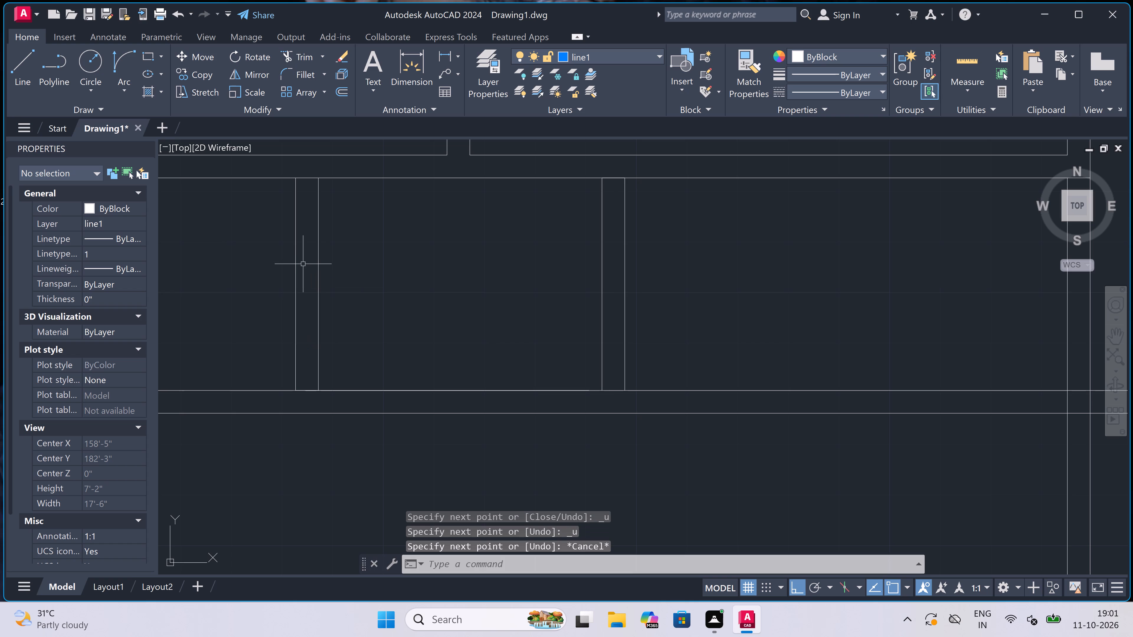
Draw two short lines through the lower passage wall, extending the facing sides of the left and right partitions.
key("space")
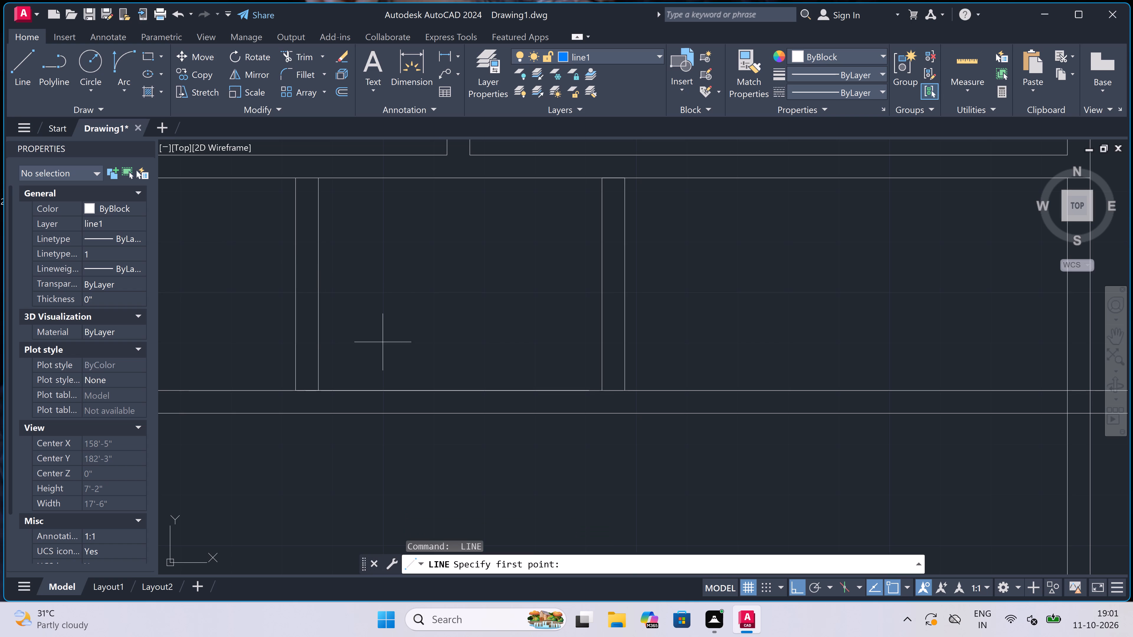
left_click(321, 390)
left_click(320, 411)
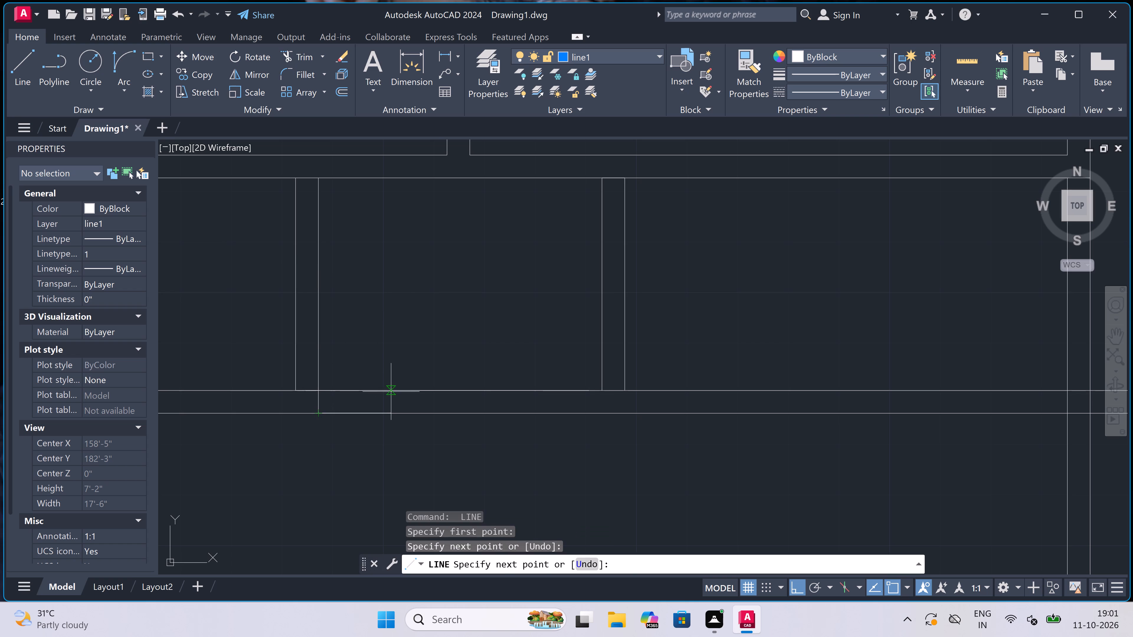
key("space")
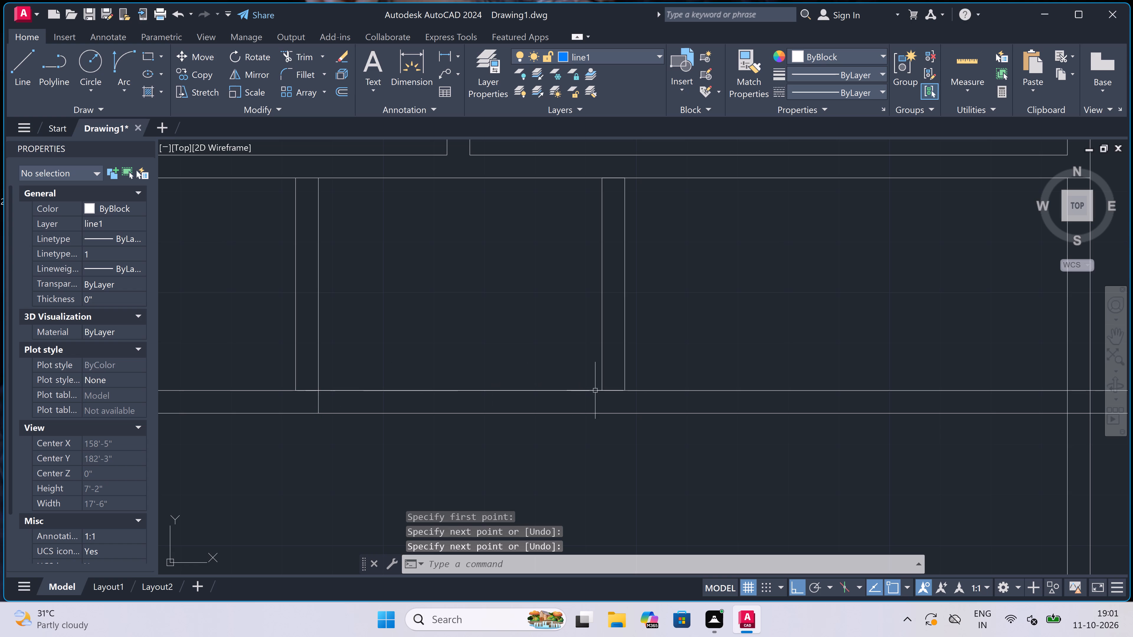
key("space")
left_click(604, 390)
left_click(606, 416)
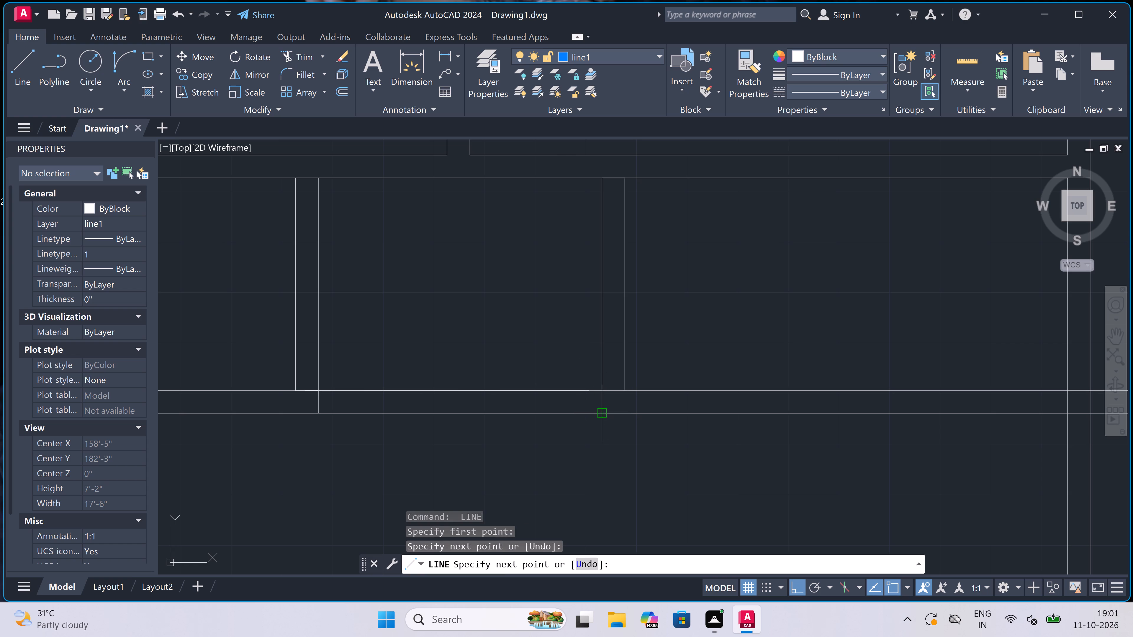
key("Escape")
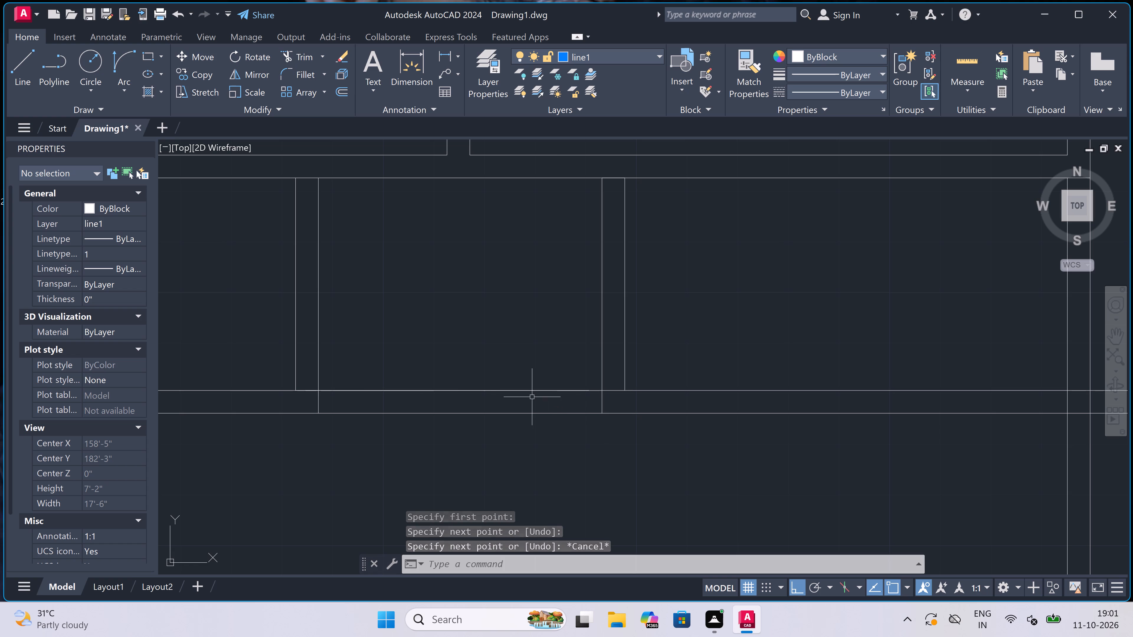
Trim both lower passage wall lines between the two partitions to form an opening.
type("tr")
key("space")
left_click_drag(496, 347, 496, 367)
left_click_drag(476, 476, 479, 477)
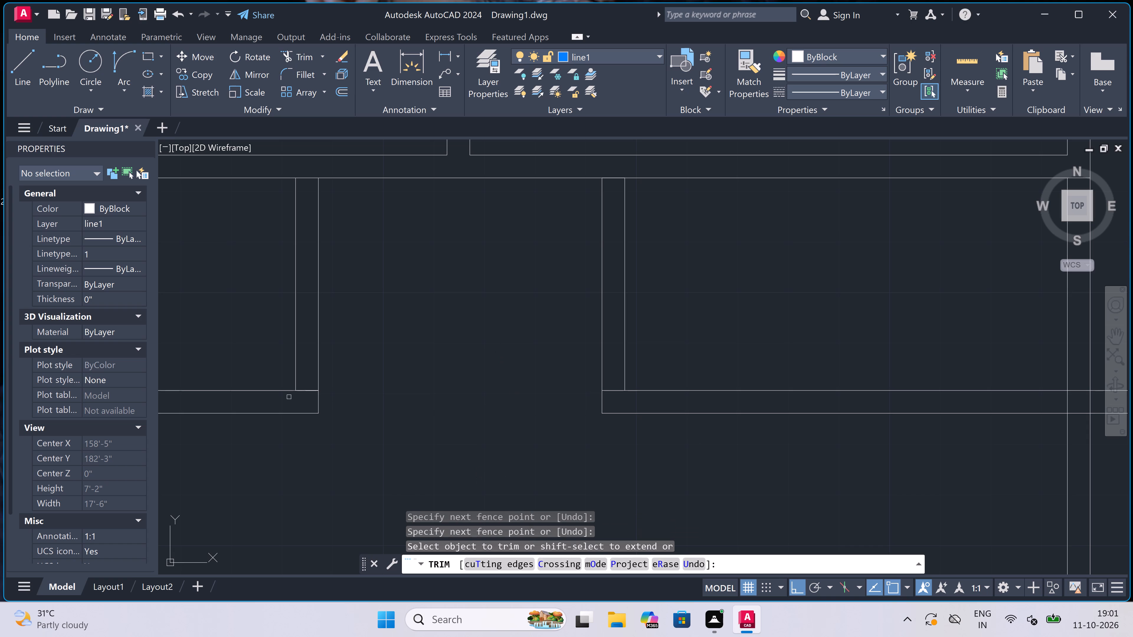
Trim the leftover wall line pieces at the bottom corners of the left and right partitions.
scroll(313, 386, "up", 3)
left_click(307, 421)
left_click(308, 342)
scroll(309, 344, "down", 4)
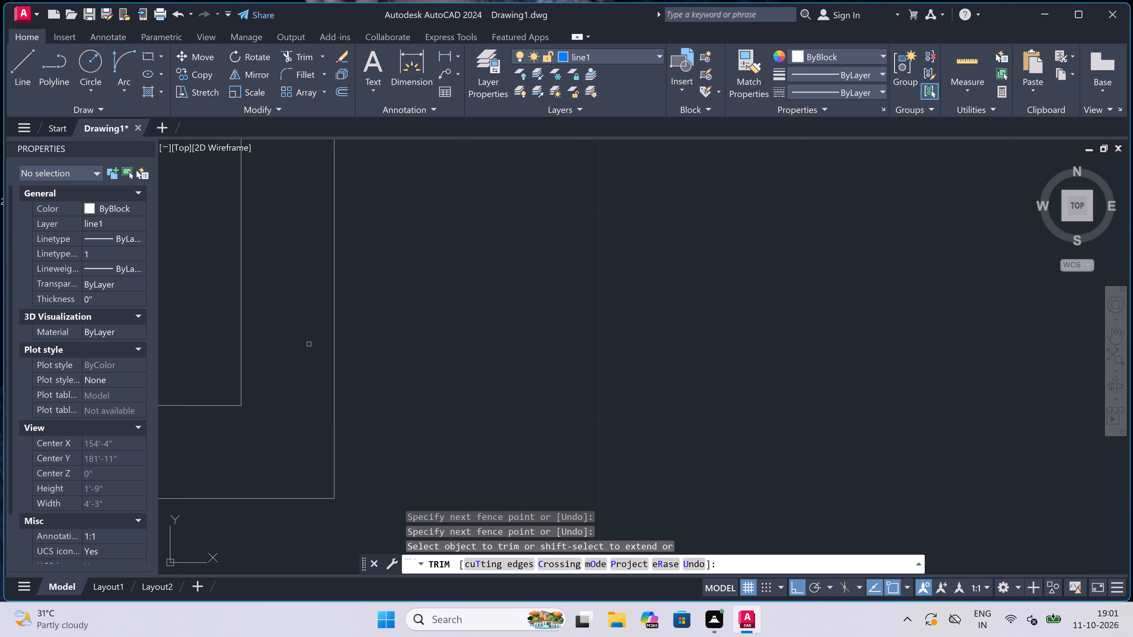
scroll(309, 345, "down", 2)
scroll(392, 348, "up", 4)
scroll(356, 366, "up", 2)
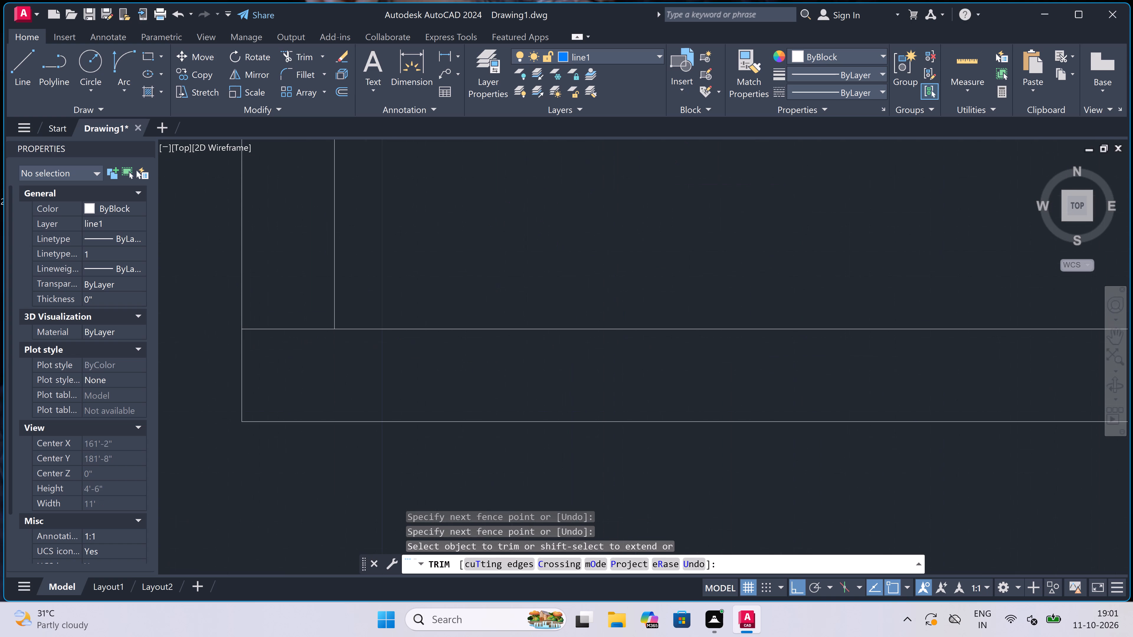
left_click(315, 366)
left_click(314, 313)
scroll(318, 342, "down", 6)
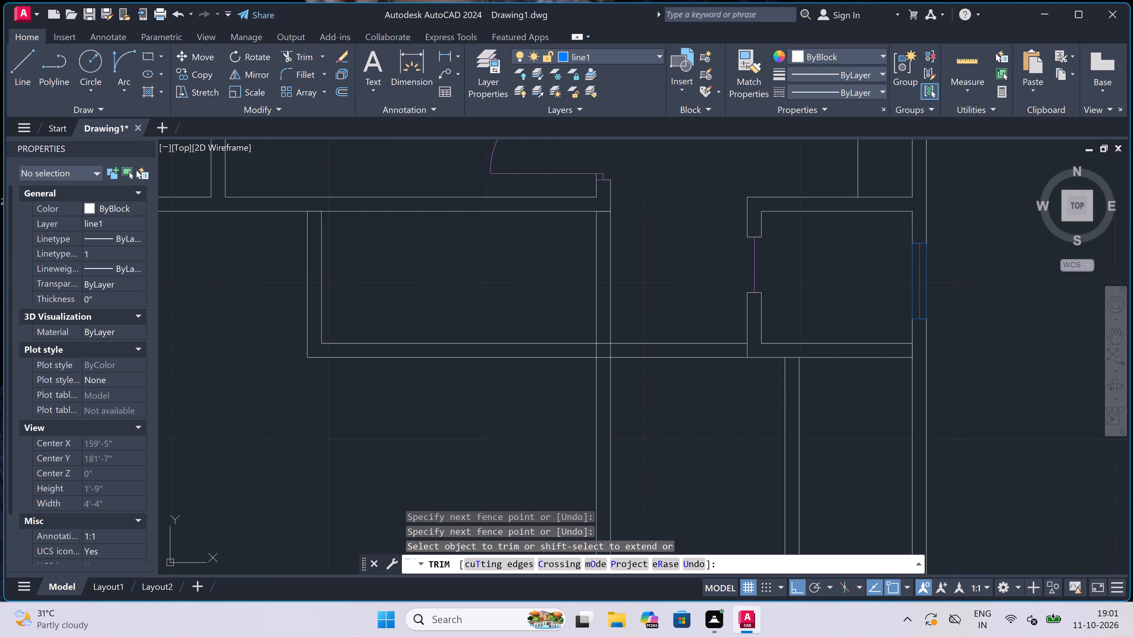
scroll(232, 306, "down", 3)
scroll(209, 299, "up", 4)
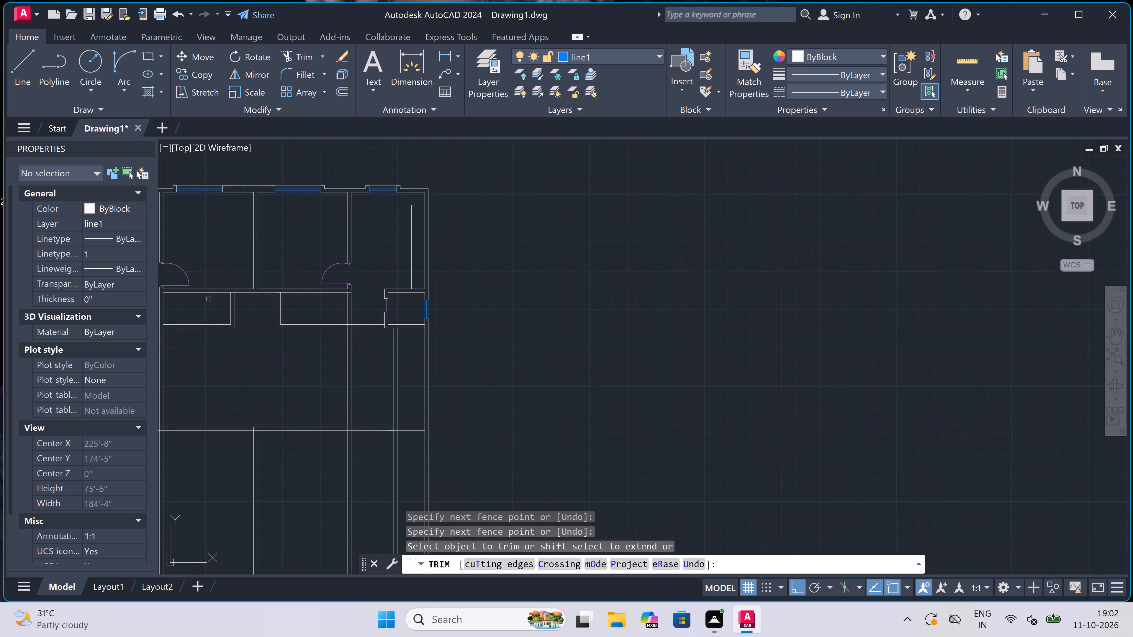
key("Escape")
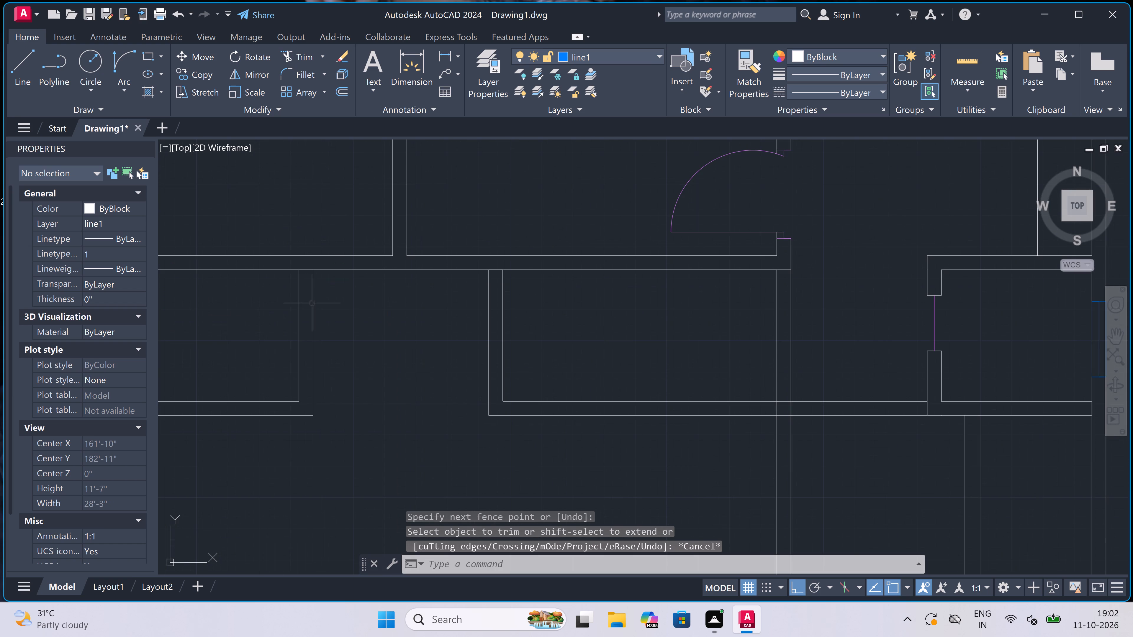
Set the object colour to ByLayer and draw a line across the opening along the wall's lower face.
left_click(816, 52)
left_click(813, 73)
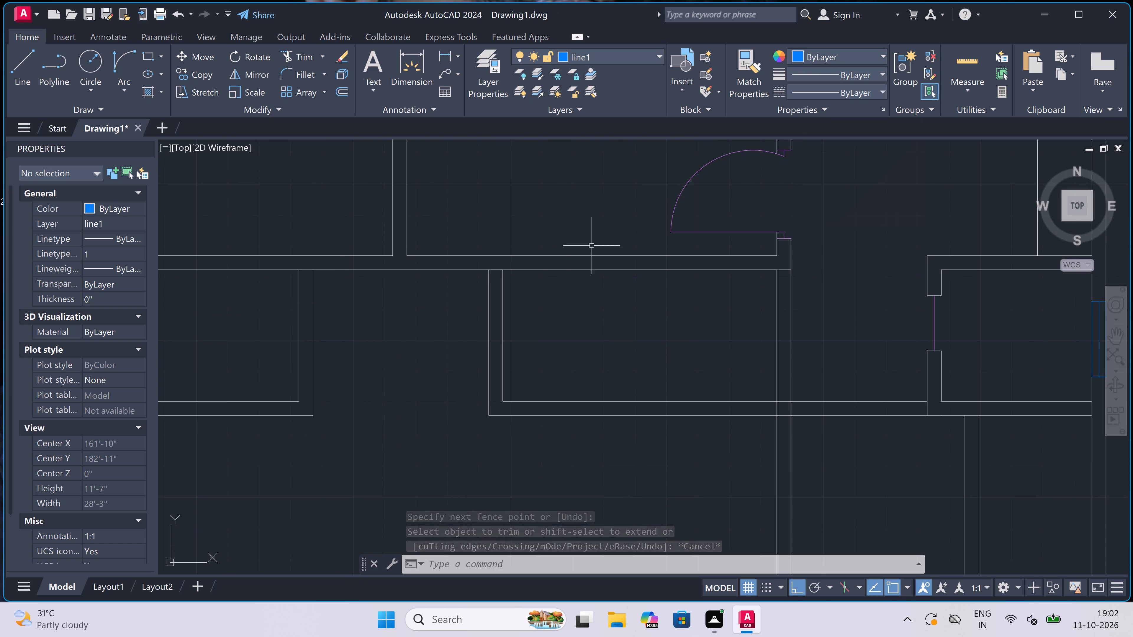
key("l")
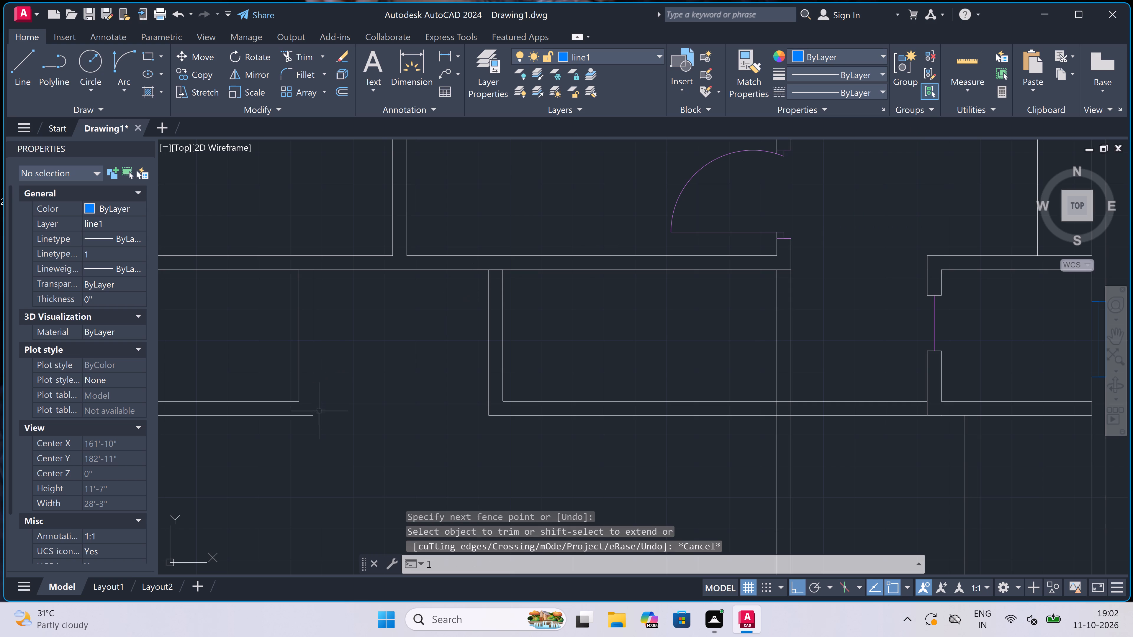
type("l")
key("space")
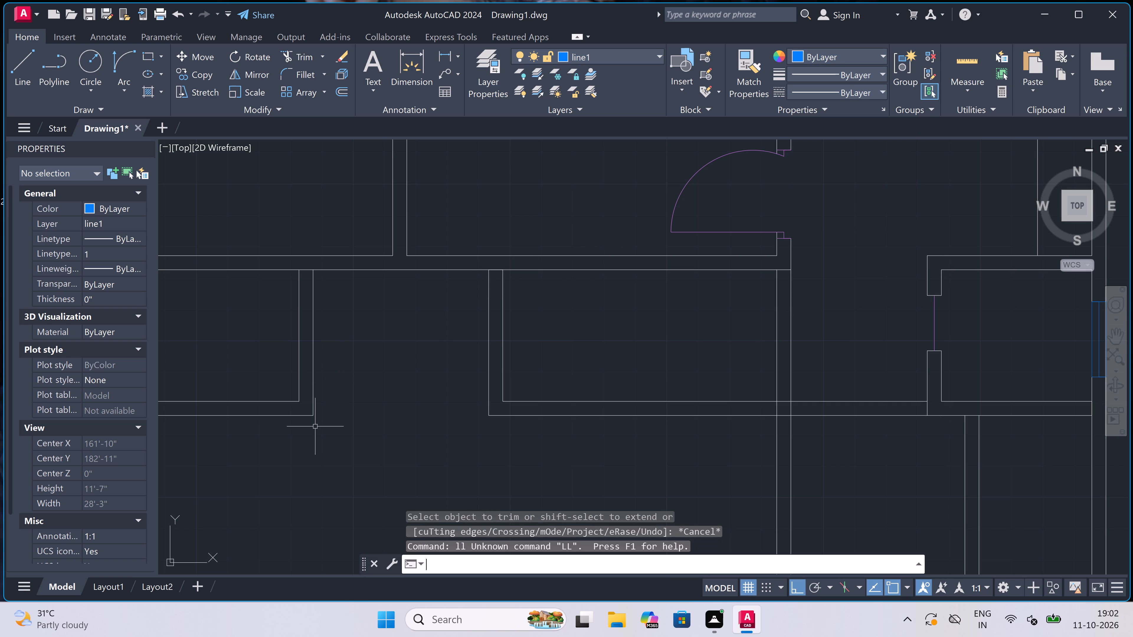
type("l")
key("space")
left_click_drag(309, 415, 315, 417)
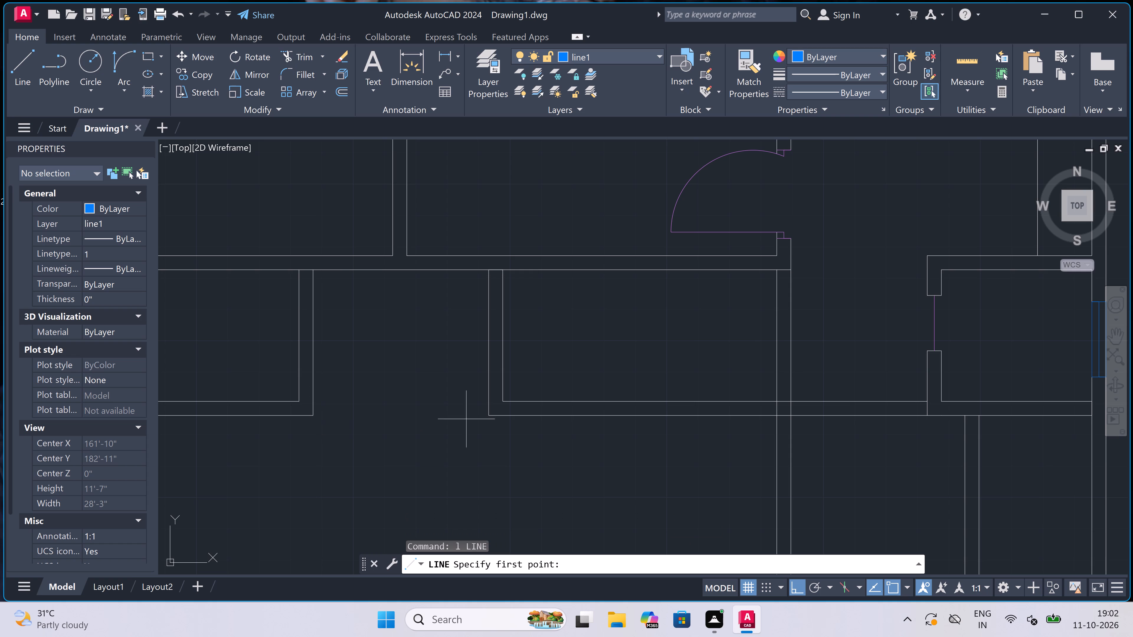
left_click(309, 418)
left_click(490, 416)
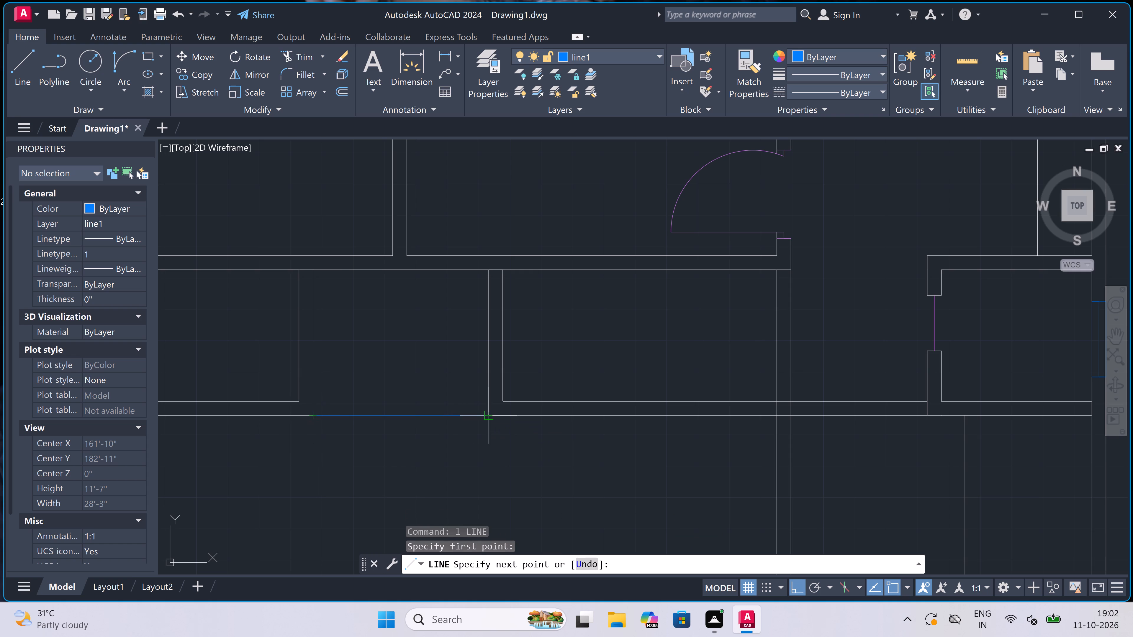
key("Escape")
Draw two more lines across the opening, one along the wall's upper face and one midway through its thickness.
key("space")
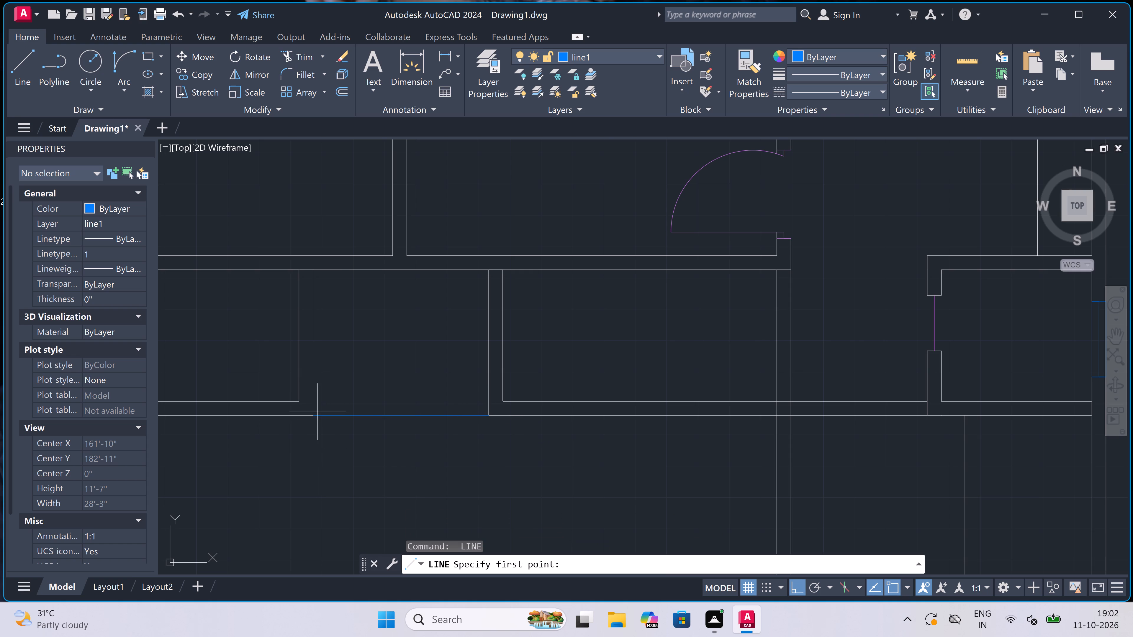
scroll(305, 400, "up", 2)
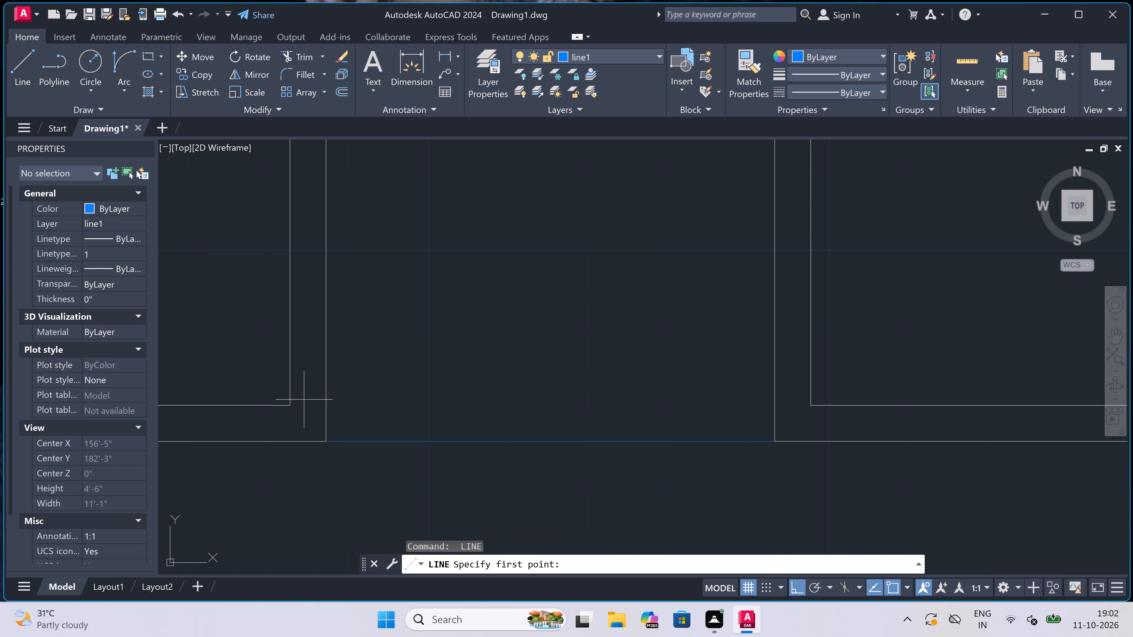
left_click(323, 408)
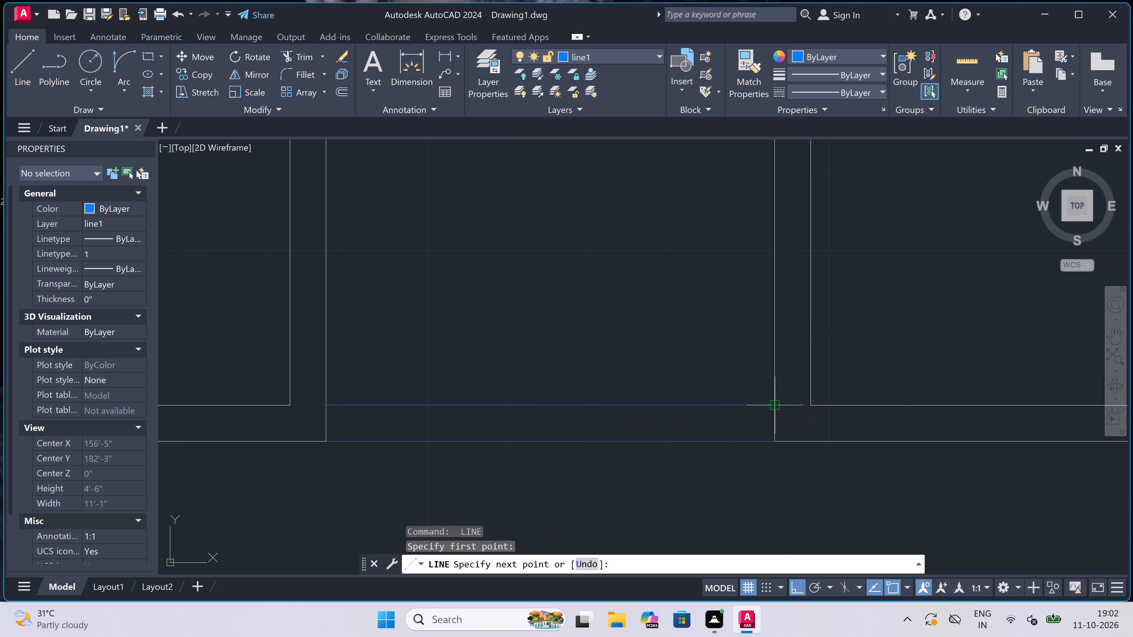
left_click(777, 408)
key("Escape")
key("space")
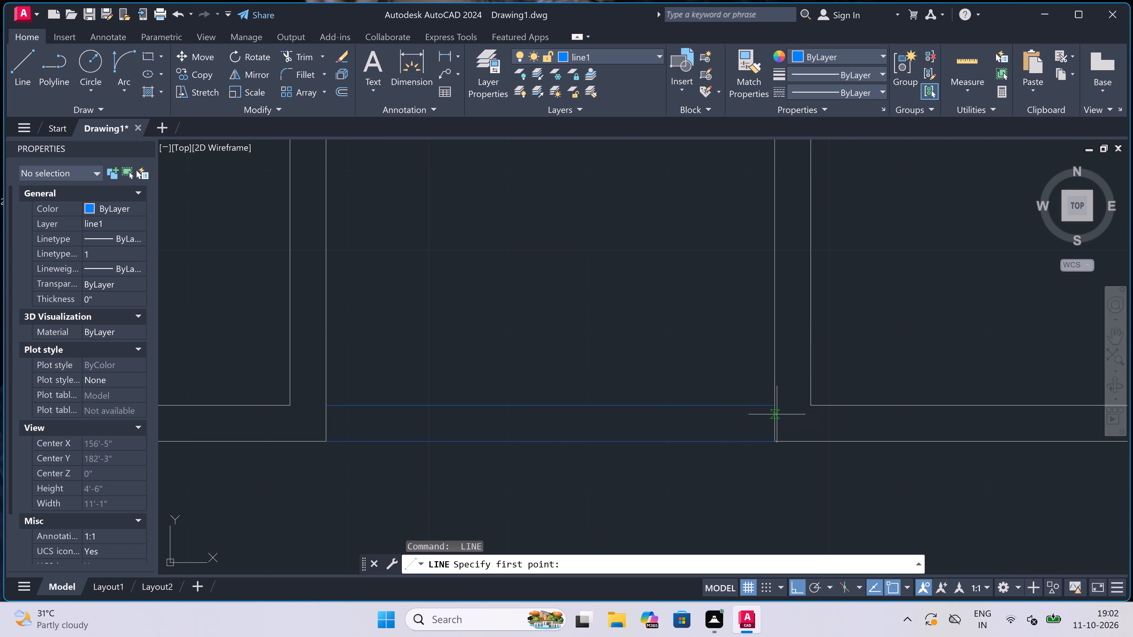
left_click(775, 419)
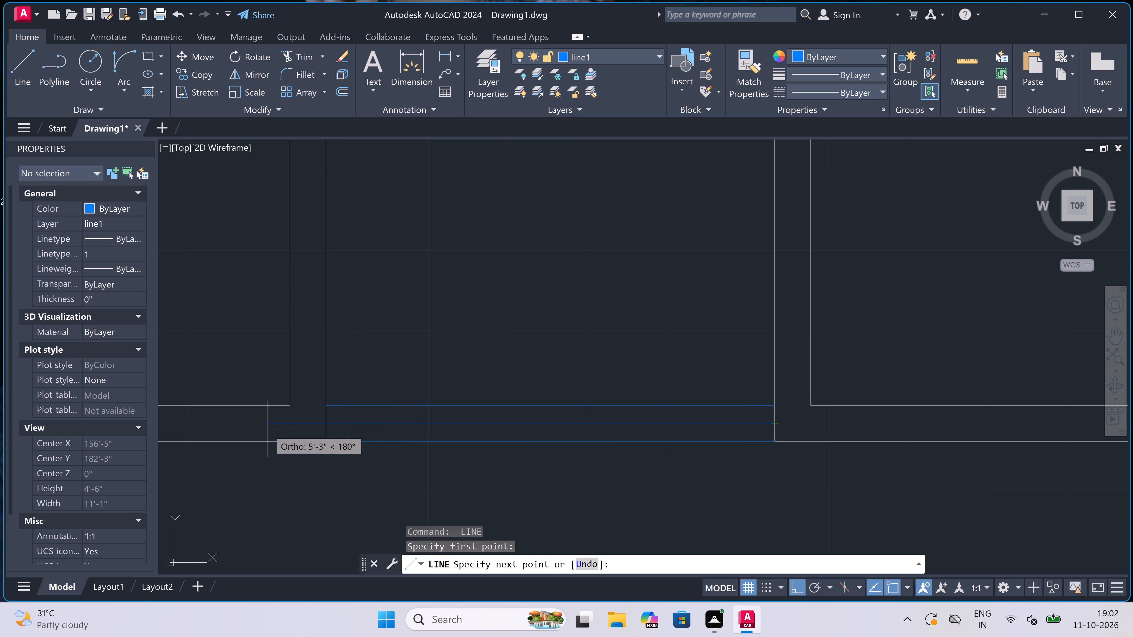
left_click(330, 428)
key("Escape")
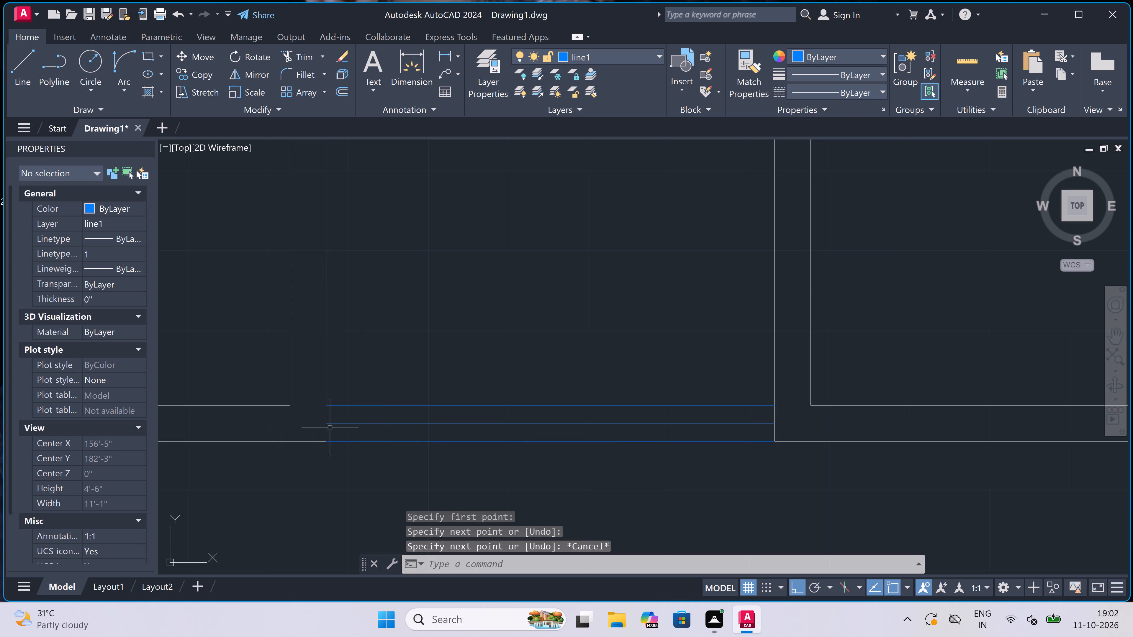
Draw a short line across the left partition's thickness just above the lower passage wall, and return to its midpoint.
scroll(330, 428, "down", 5)
scroll(331, 413, "up", 4)
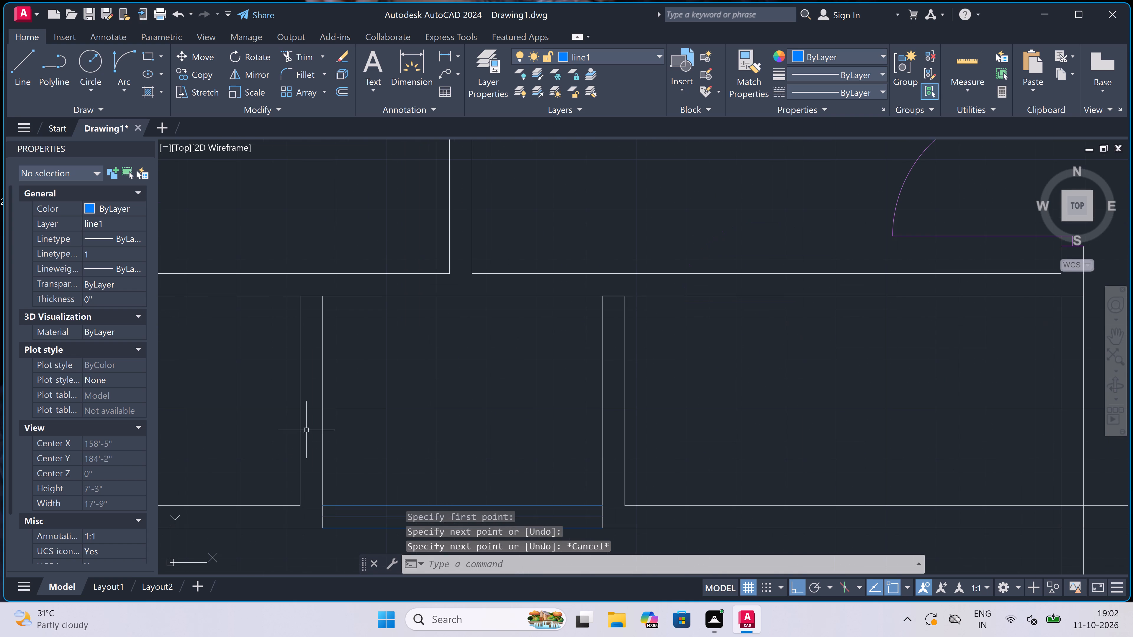
key("space")
left_click(299, 466)
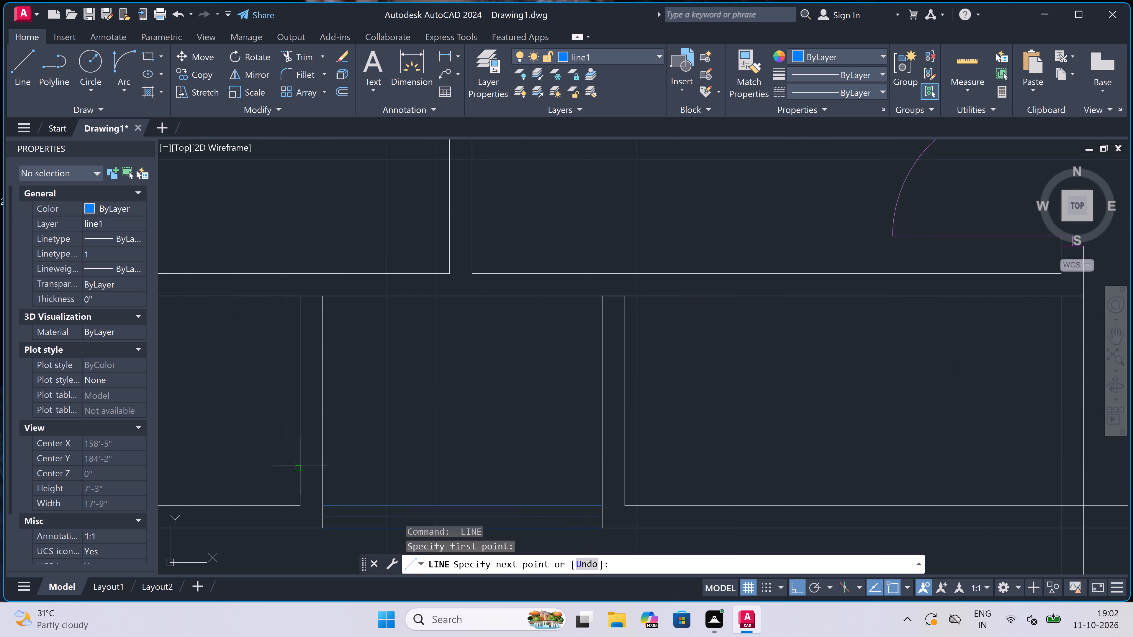
left_click(330, 466)
left_click(315, 465)
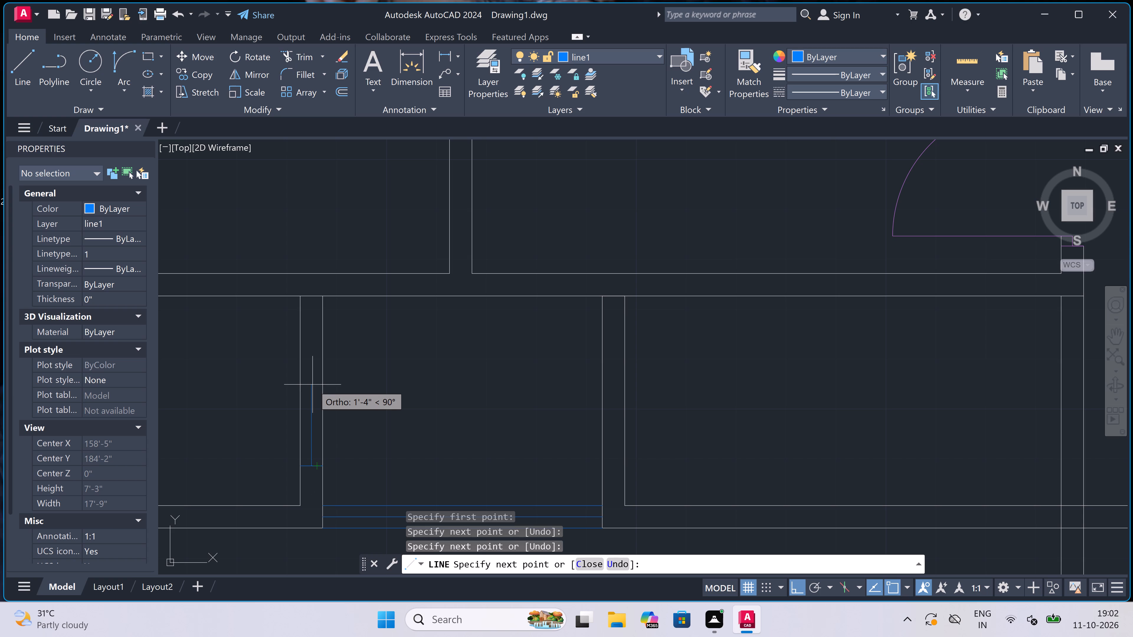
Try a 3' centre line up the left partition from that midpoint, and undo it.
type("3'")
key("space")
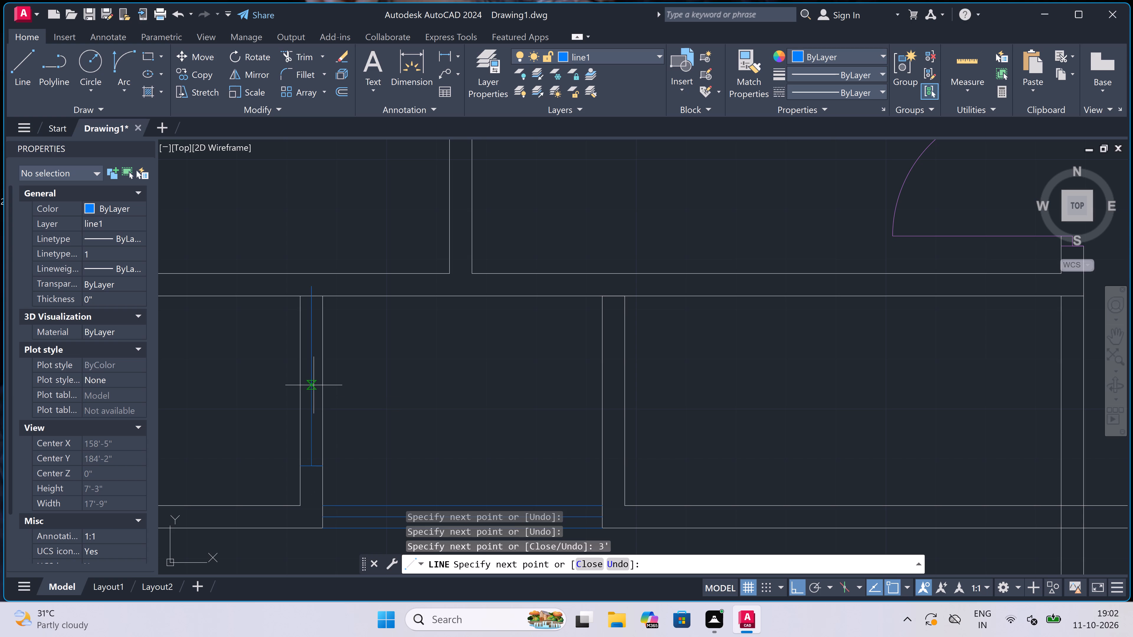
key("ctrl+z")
Draw a 2' centre line up the left partition from that midpoint and close its upper end across the wall's thickness.
key("2")
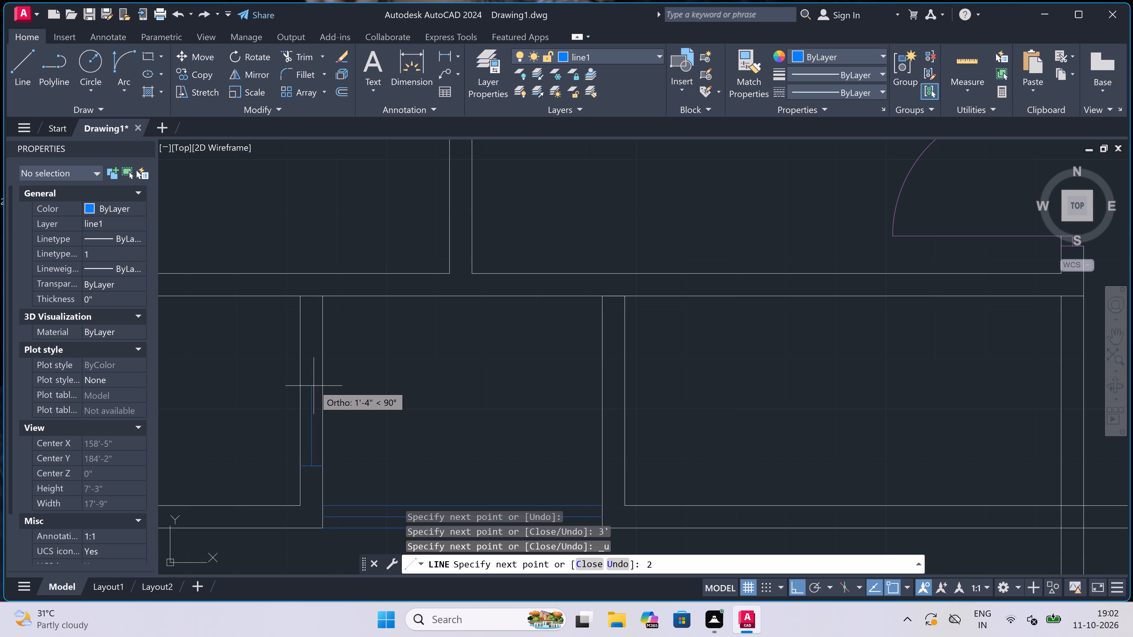
type("'")
key("space")
scroll(264, 351, "up", 2)
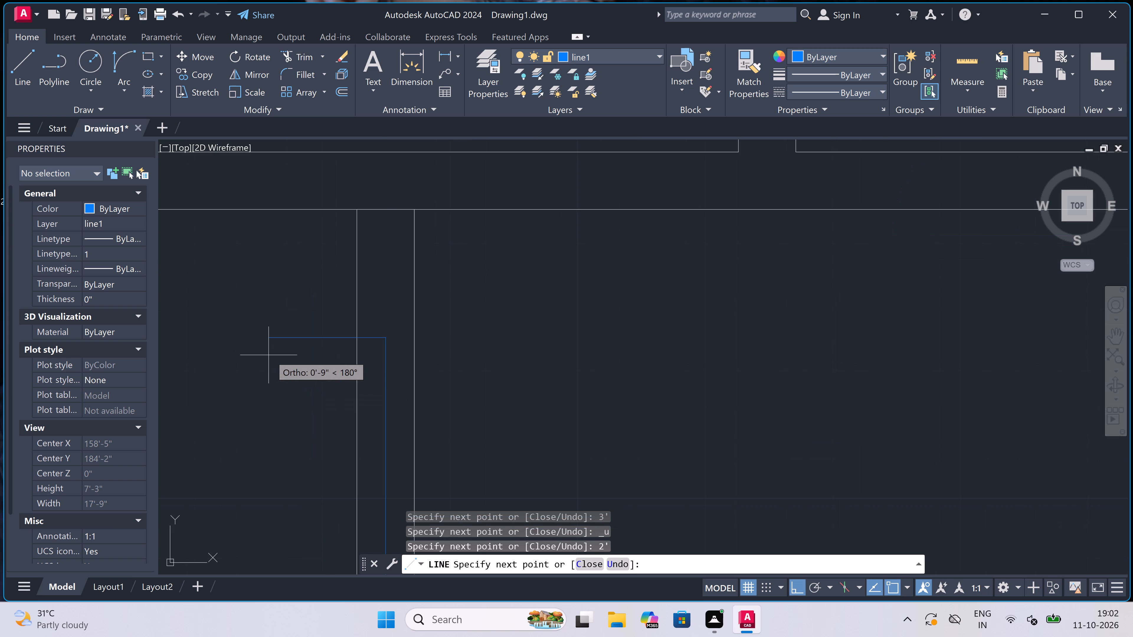
left_click(356, 339)
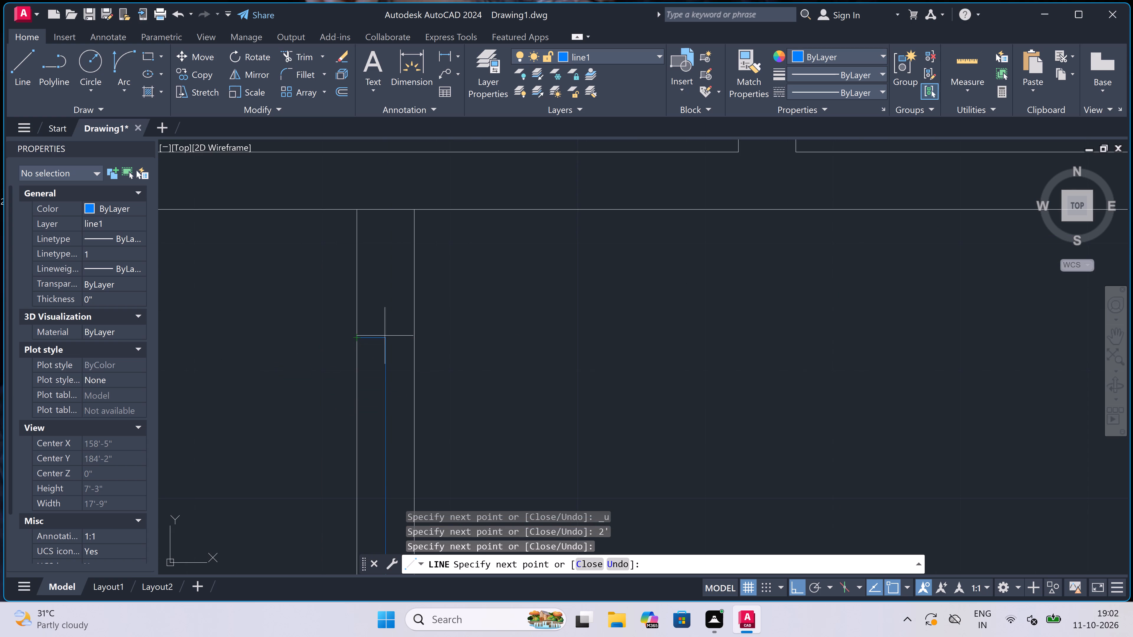
left_click(412, 332)
key("Escape")
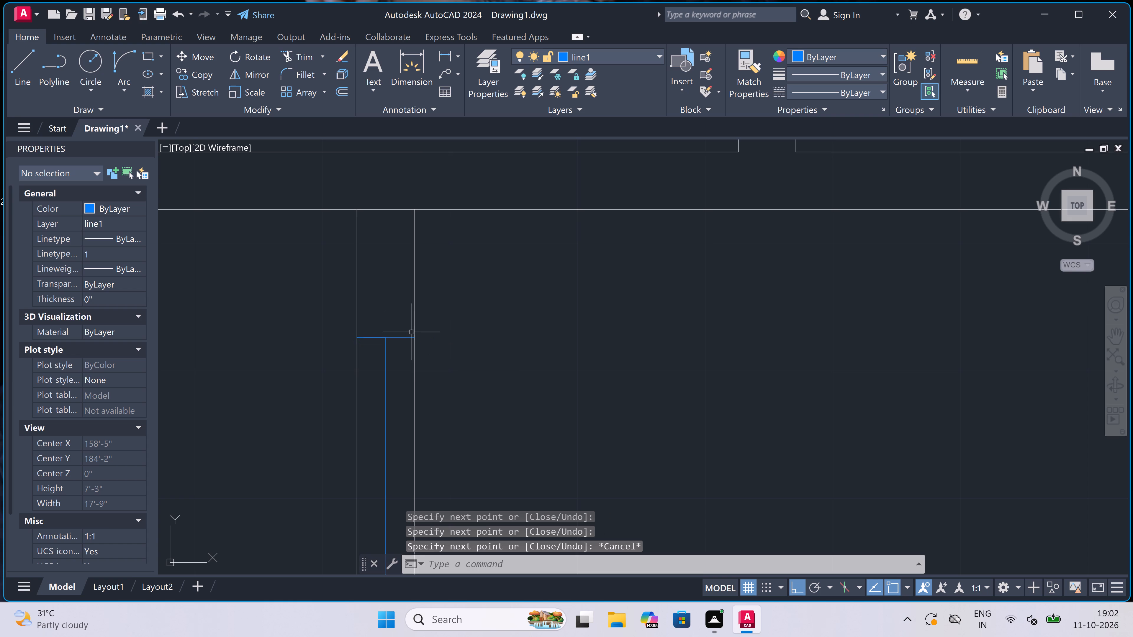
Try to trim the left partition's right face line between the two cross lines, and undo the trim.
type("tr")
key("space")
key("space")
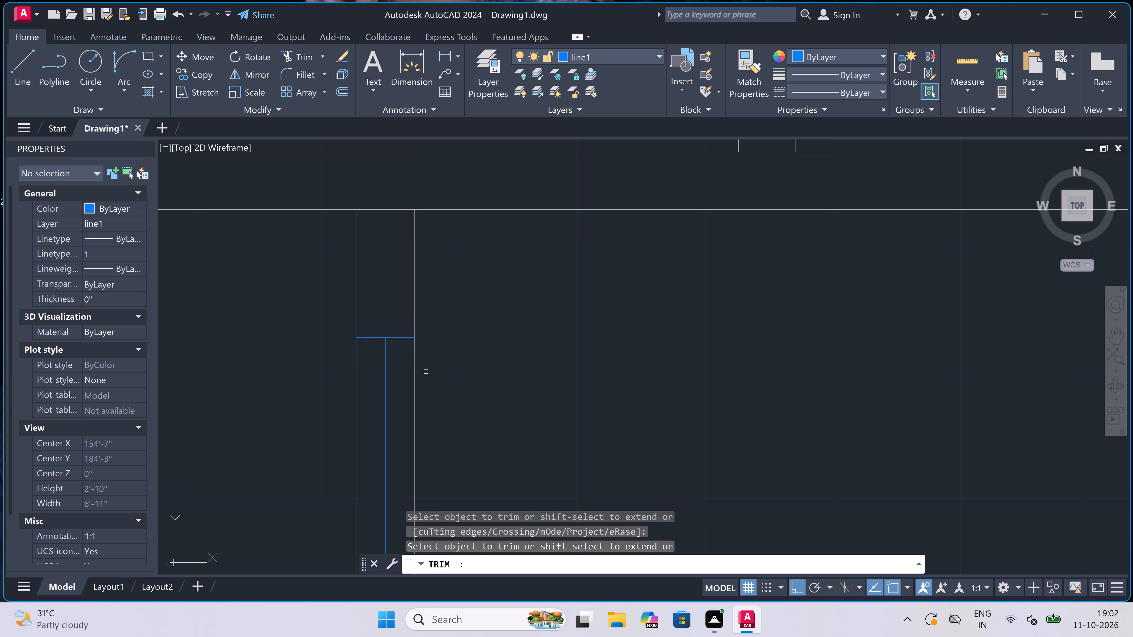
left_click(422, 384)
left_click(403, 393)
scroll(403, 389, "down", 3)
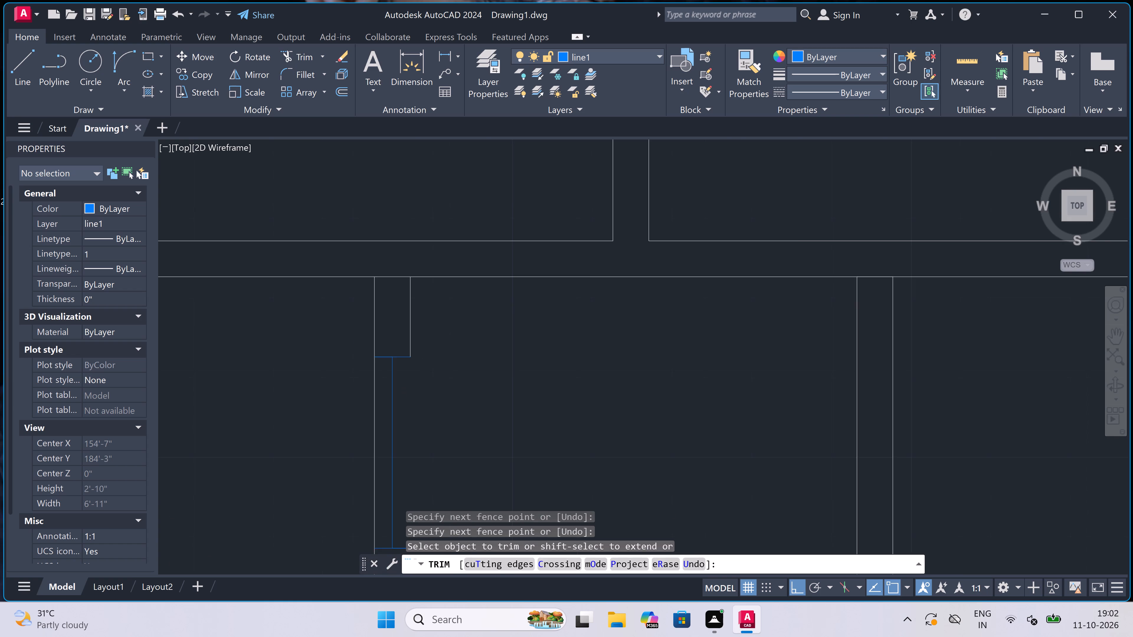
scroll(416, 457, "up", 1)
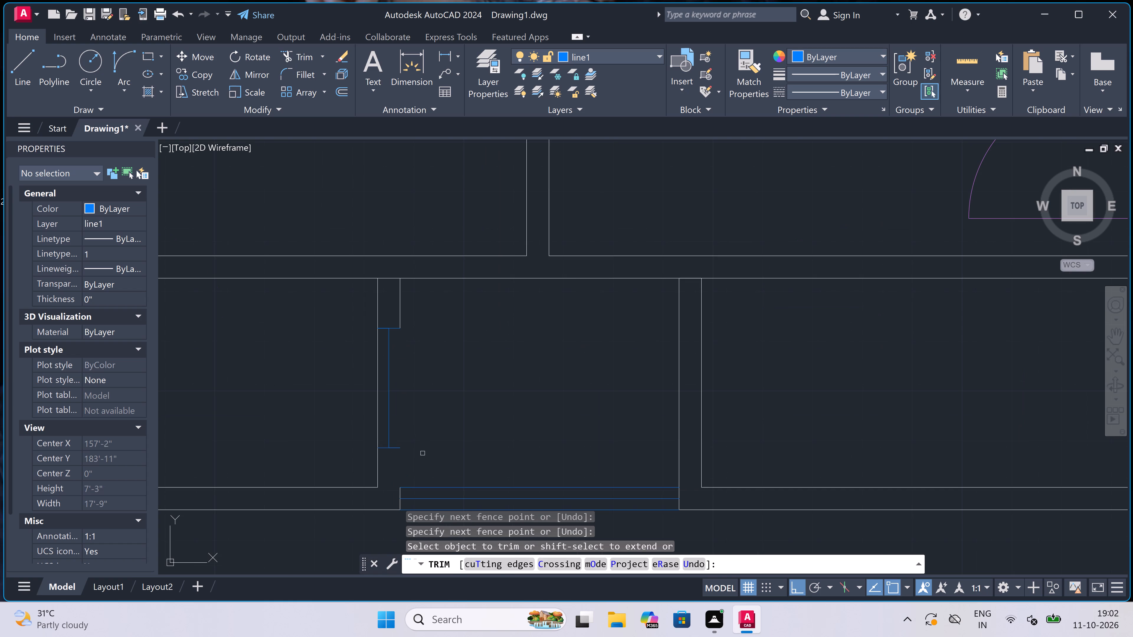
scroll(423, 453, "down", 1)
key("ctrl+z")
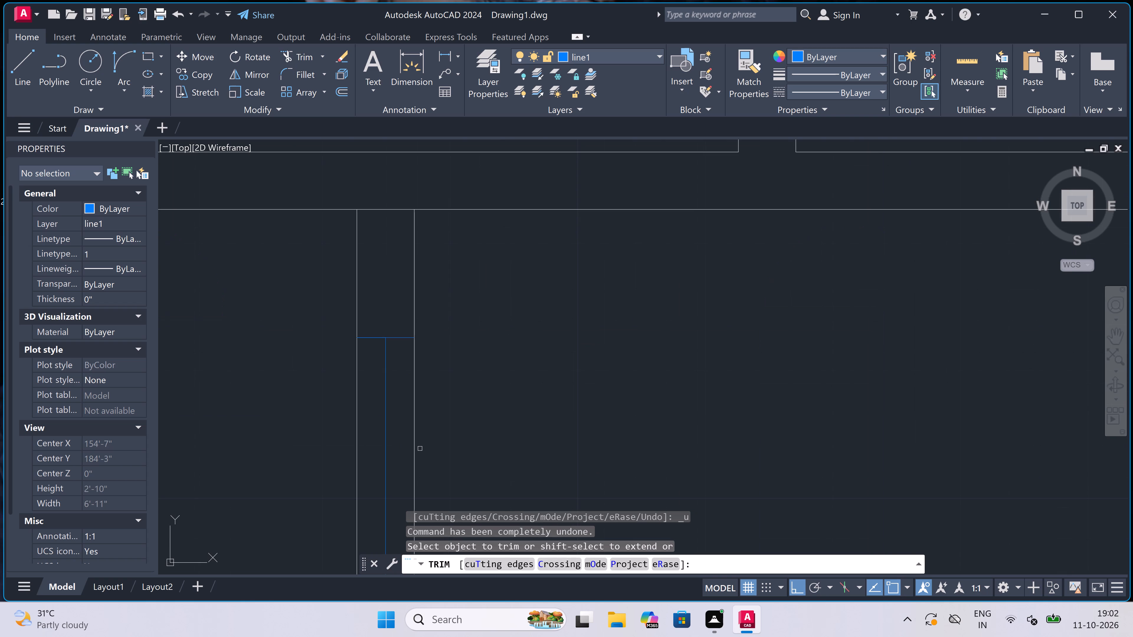
Trim both face lines of the left partition between the two cross lines to open the window.
scroll(417, 444, "down", 8)
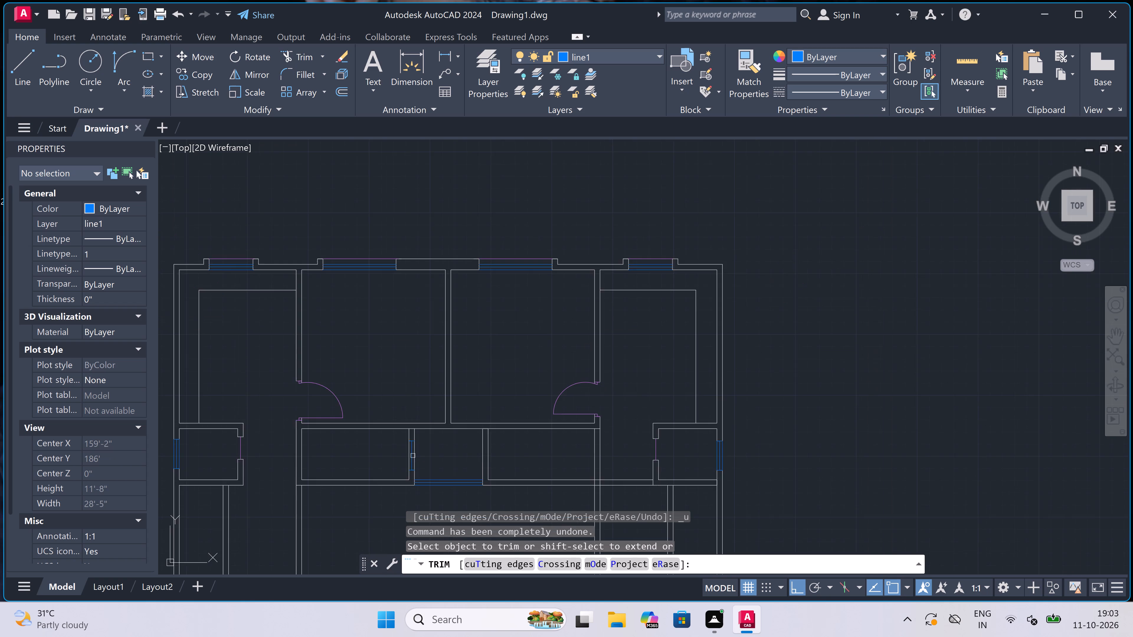
scroll(418, 471, "up", 3)
scroll(403, 417, "up", 3)
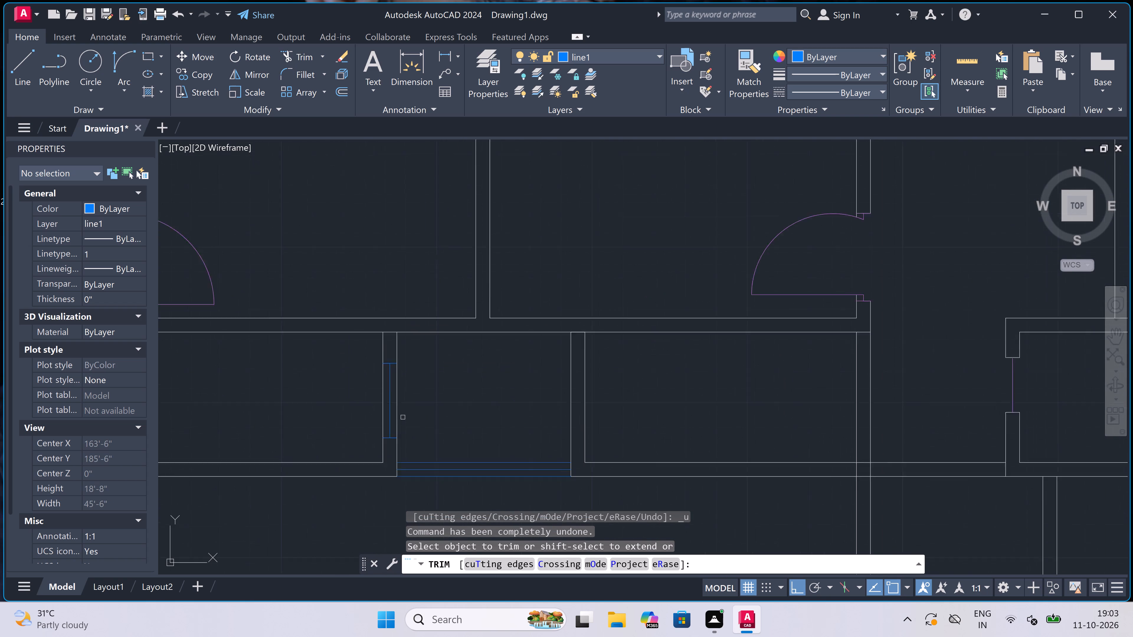
left_click(385, 388)
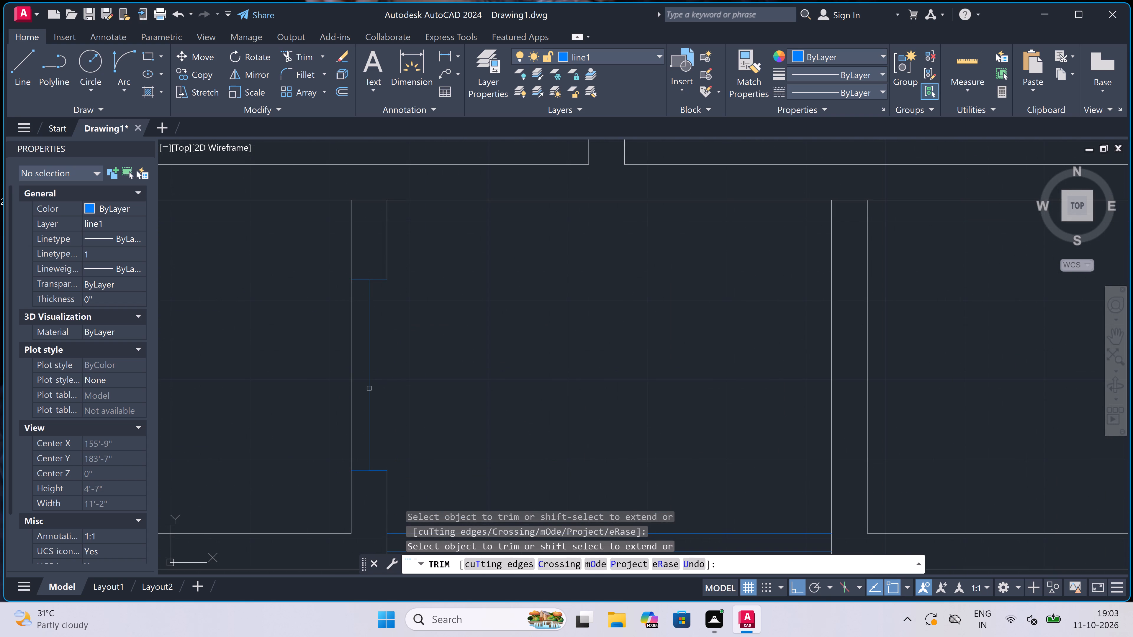
left_click(350, 386)
scroll(331, 355, "down", 3)
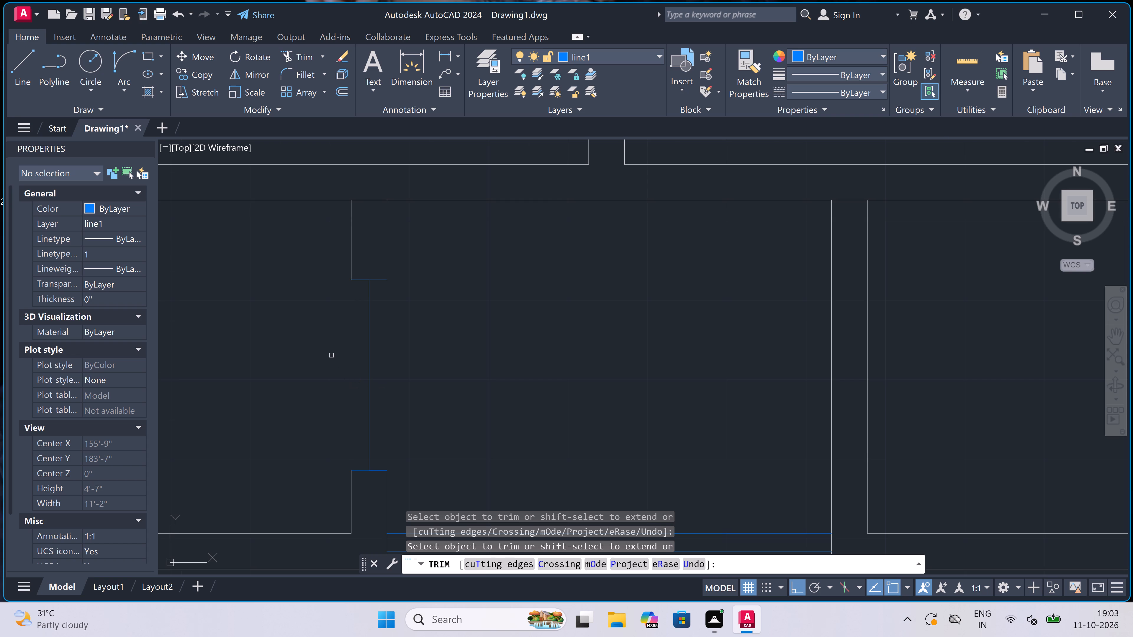
scroll(331, 355, "down", 2)
scroll(331, 355, "up", 3)
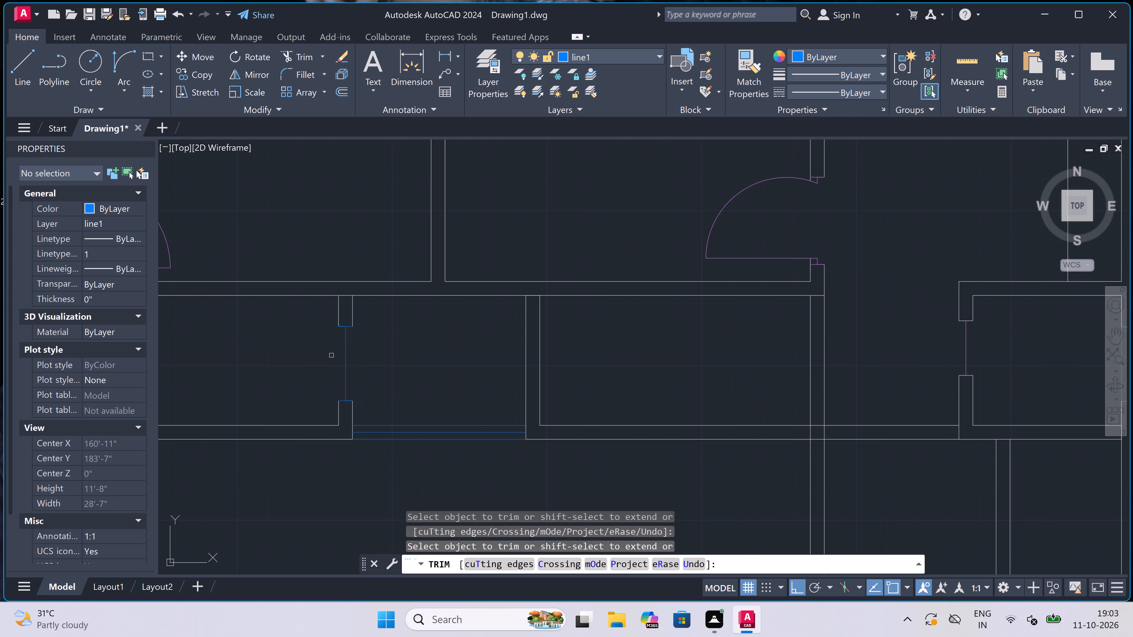
key("Escape")
Draw two vertical lines closing the left partition's window opening, one along each face of the wall.
key("l")
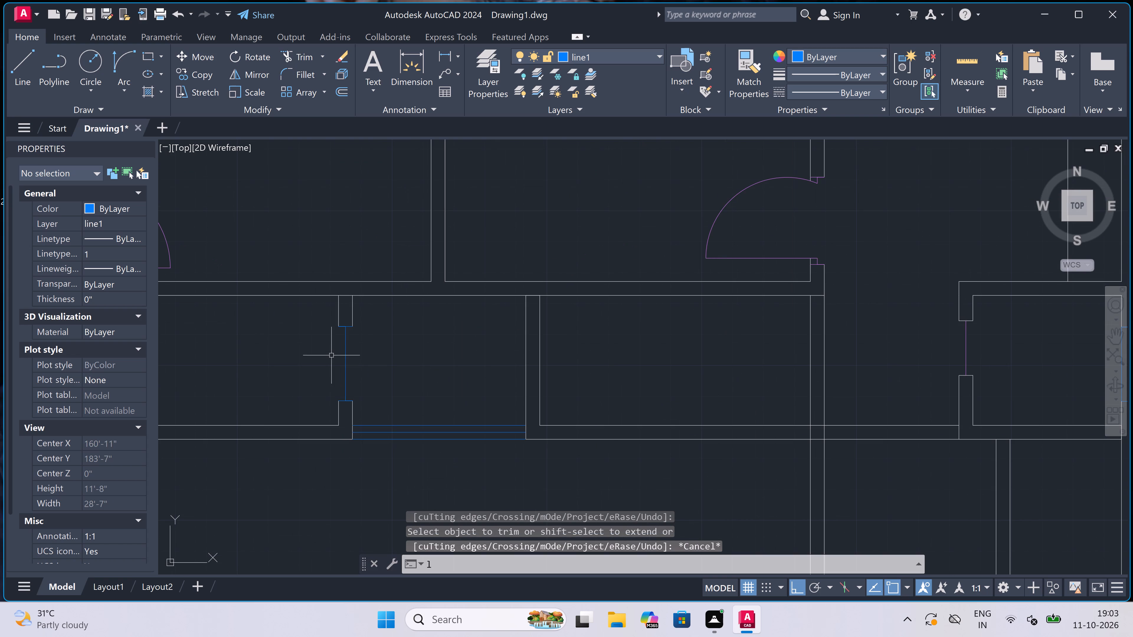
key("space")
scroll(339, 369, "up", 1)
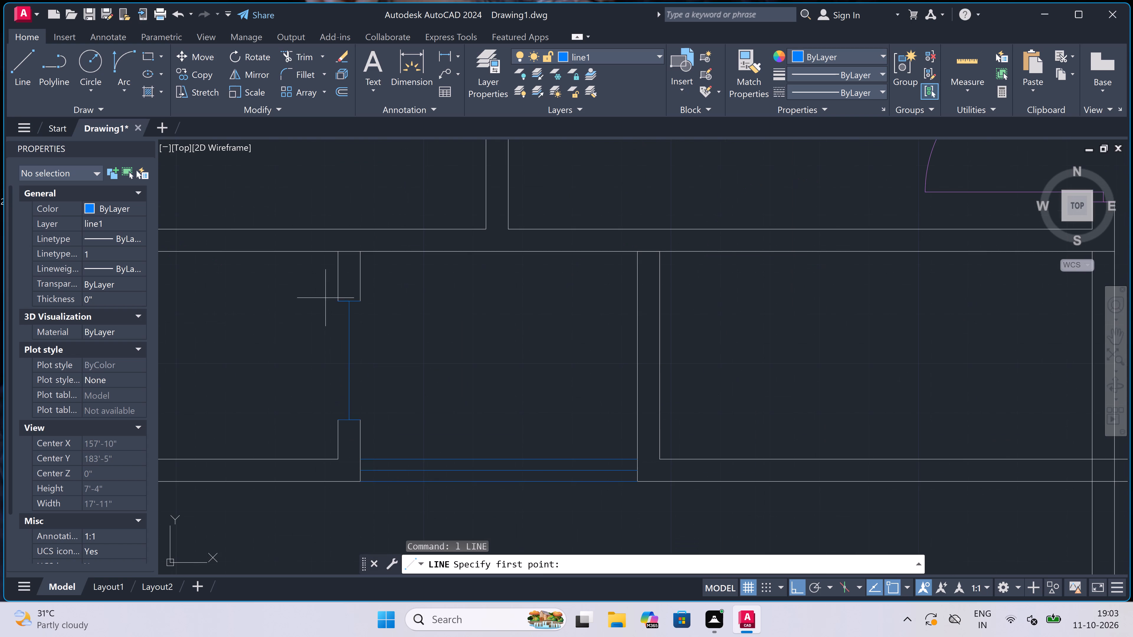
left_click_drag(338, 304, 339, 310)
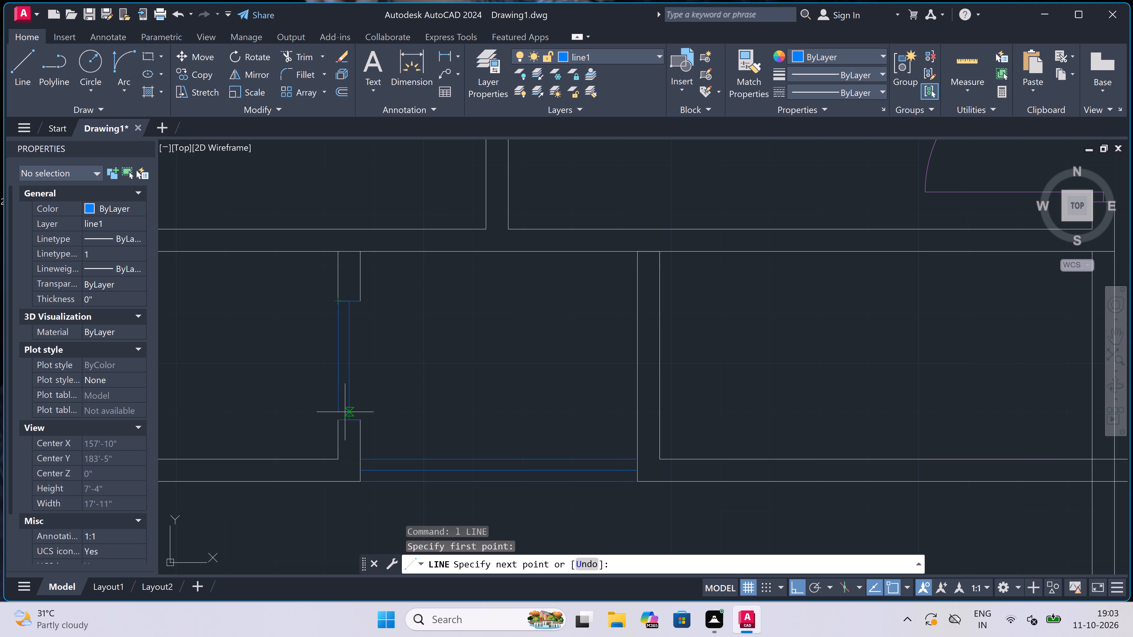
left_click(337, 424)
key("Escape")
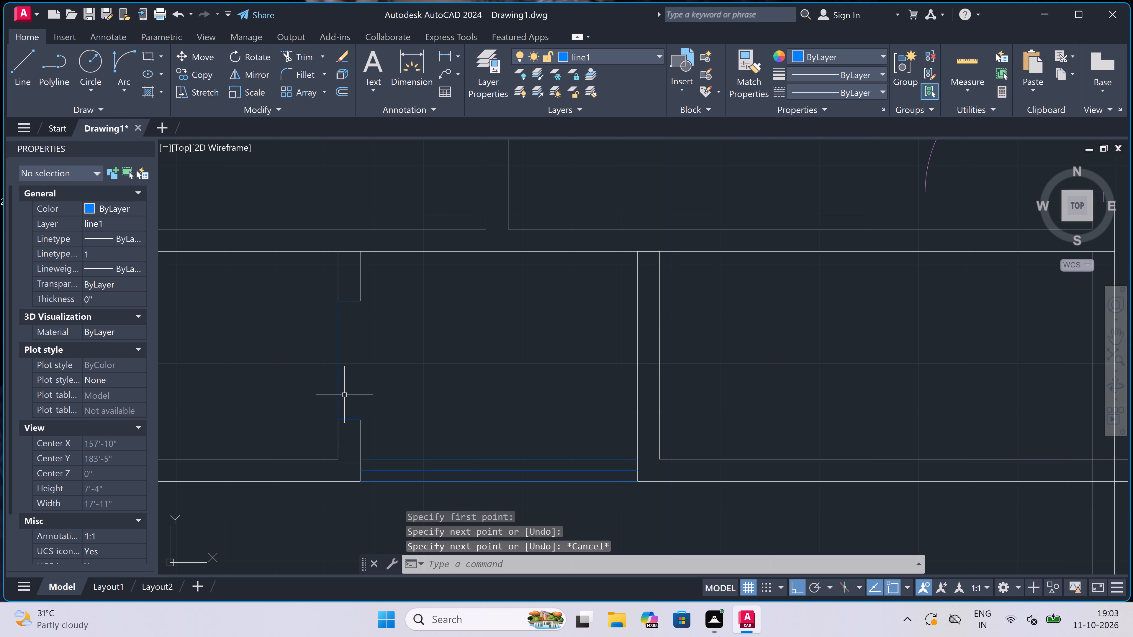
key("space")
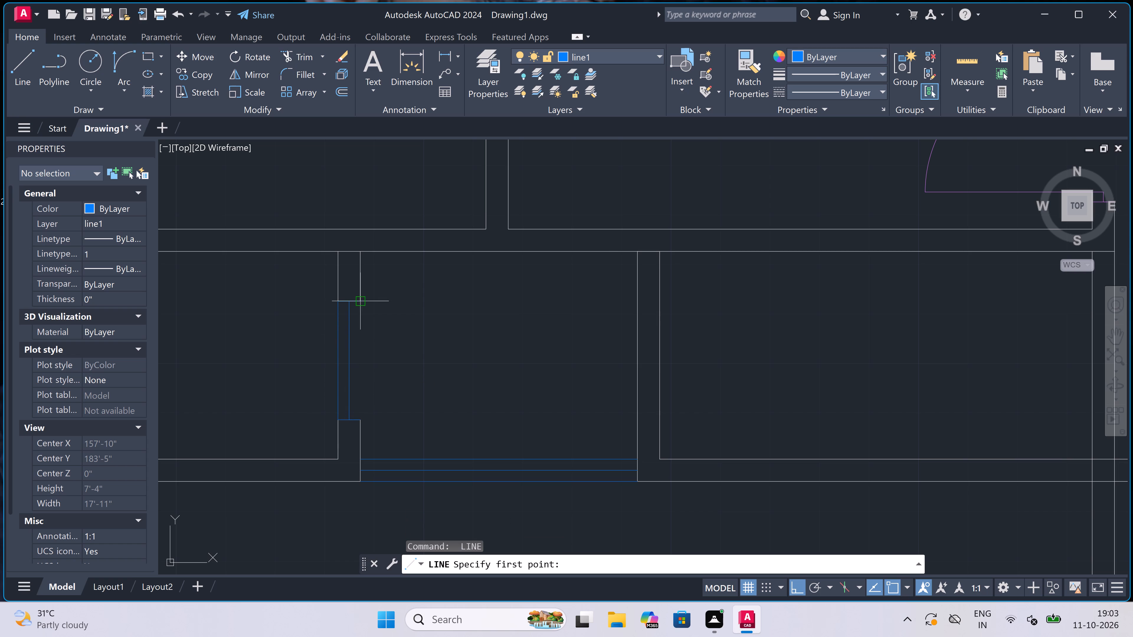
left_click_drag(362, 302, 363, 310)
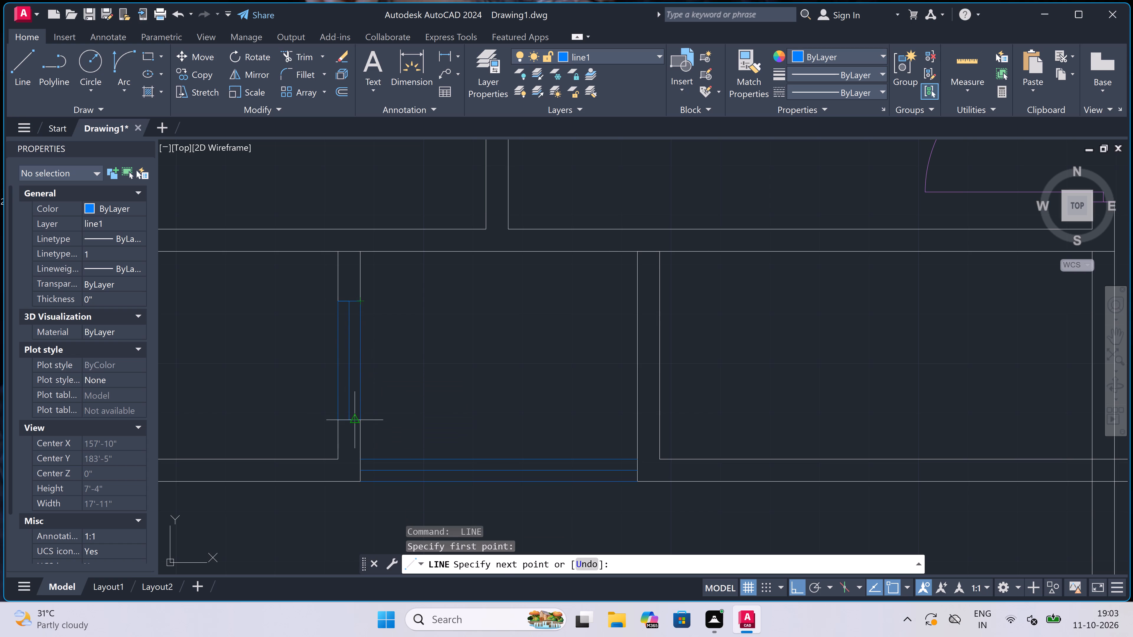
left_click(366, 423)
key("Escape")
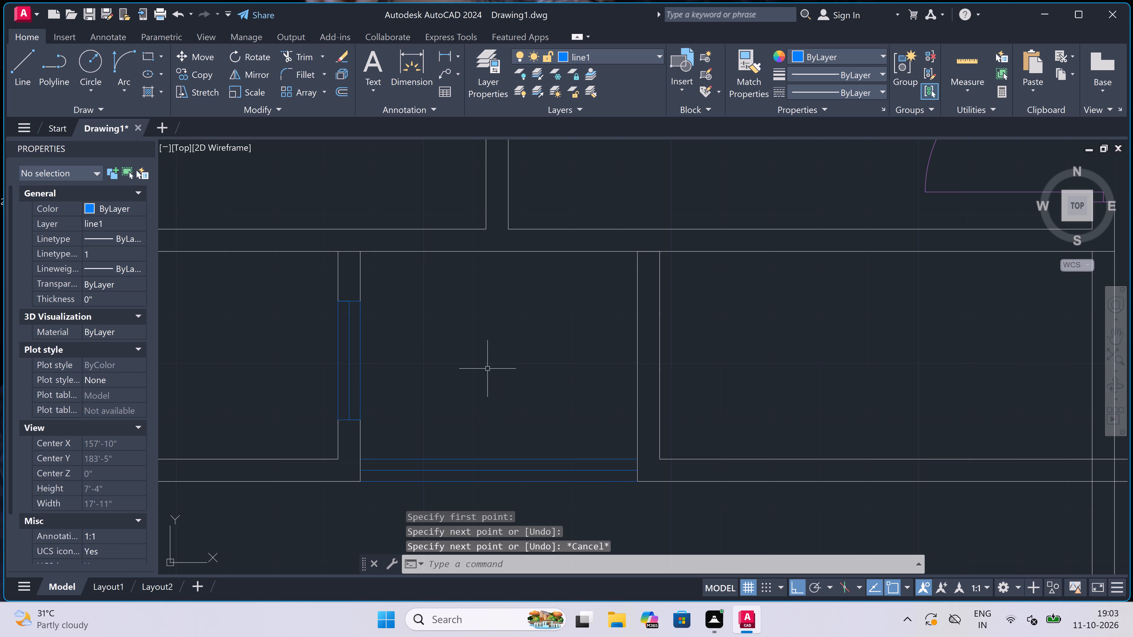
On the right partition, draw a cross line level with the left window's lower end and a 2' centre line up from its midpoint.
scroll(382, 384, "down", 2)
scroll(501, 367, "up", 1)
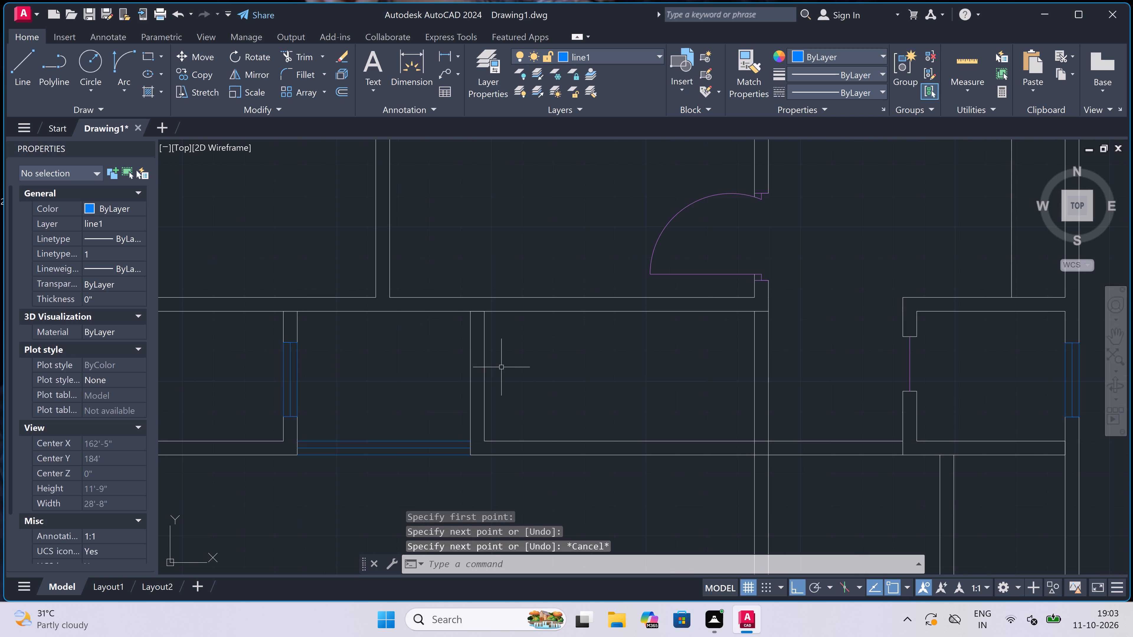
key("space")
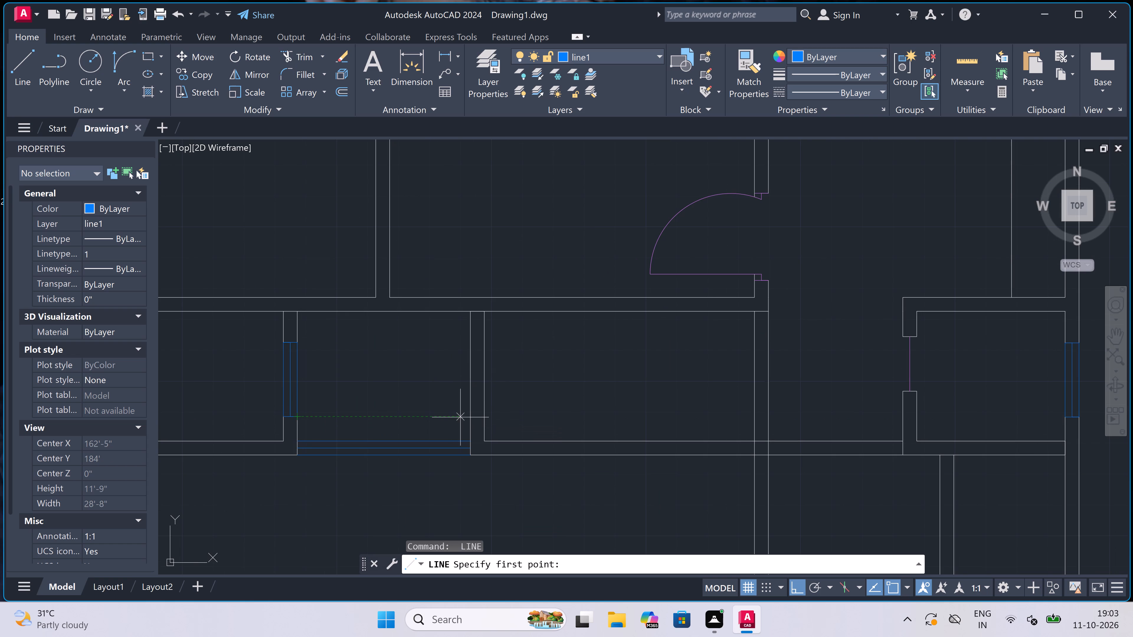
left_click(466, 418)
scroll(488, 415, "up", 3)
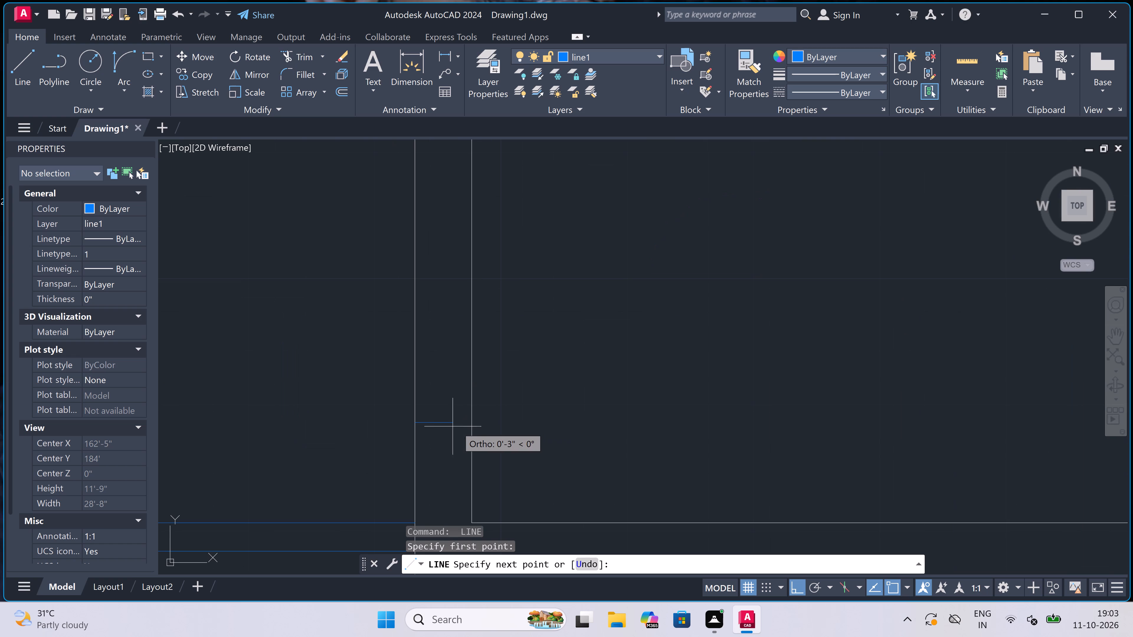
left_click(472, 422)
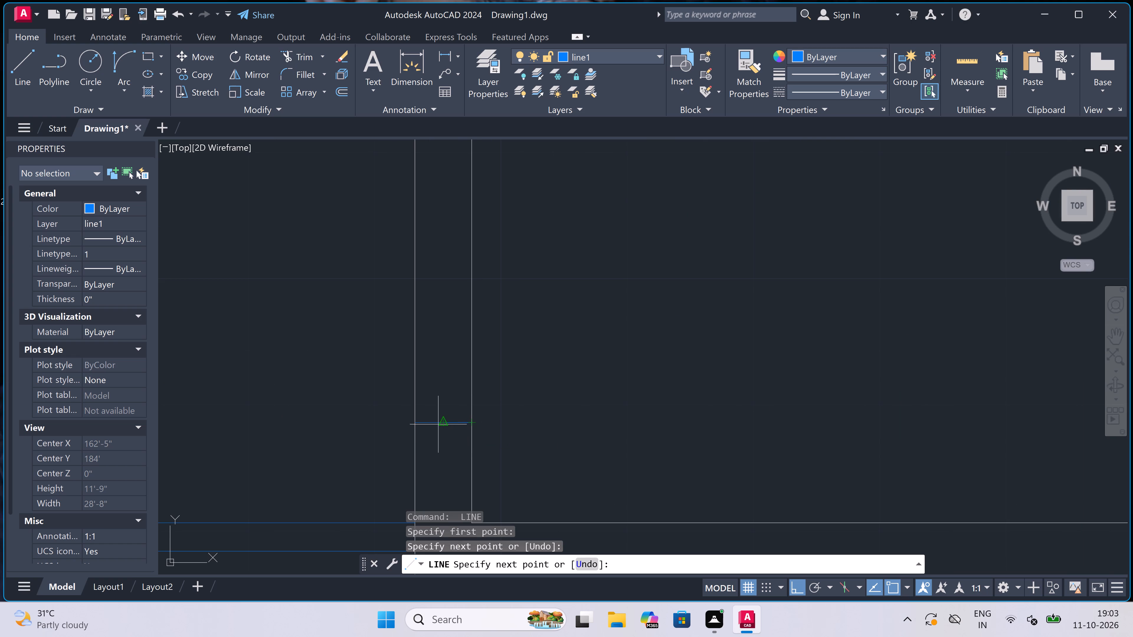
left_click(443, 423)
type("2'")
key("space")
Close the upper end of the right partition's centre line with a line across the full wall thickness.
scroll(450, 271, "down", 3)
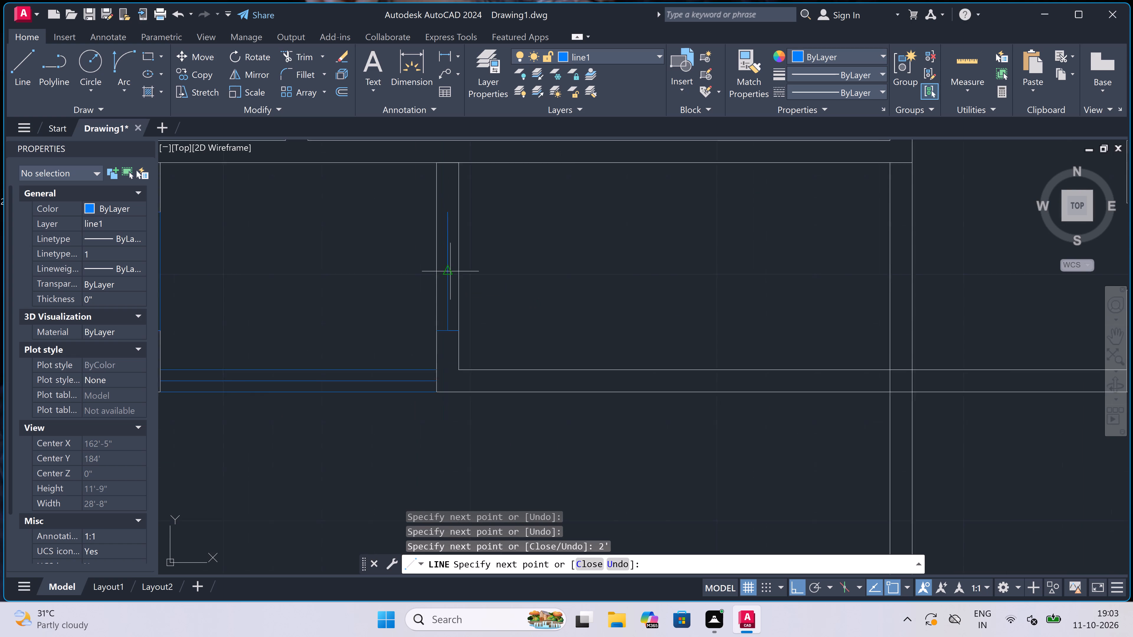
scroll(450, 271, "down", 1)
scroll(450, 268, "up", 2)
scroll(438, 203, "up", 1)
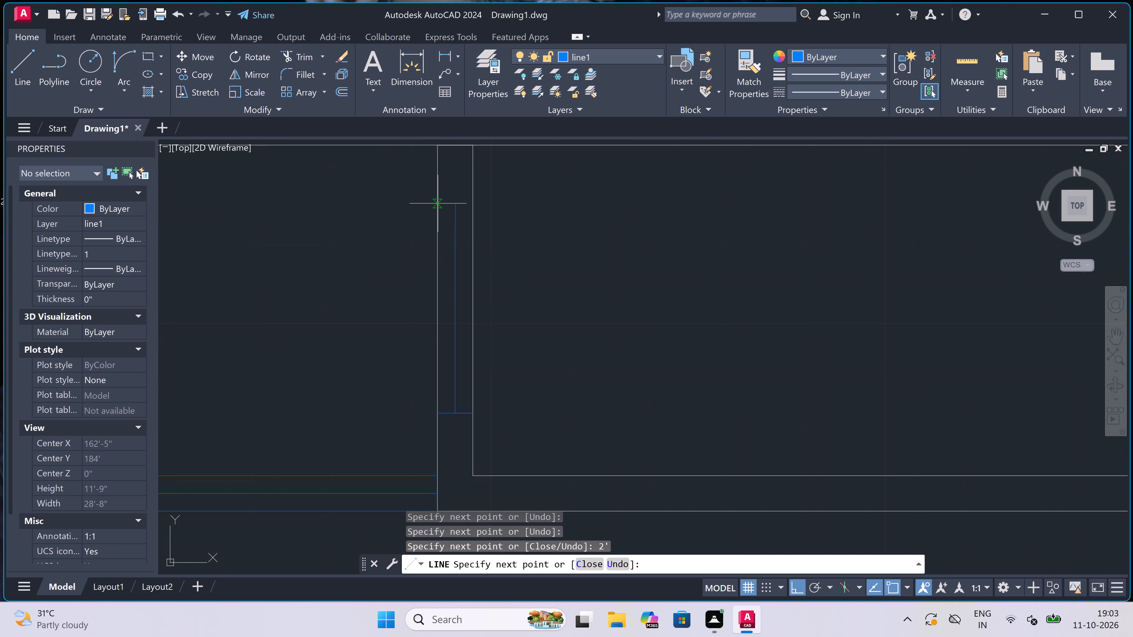
scroll(438, 203, "up", 2)
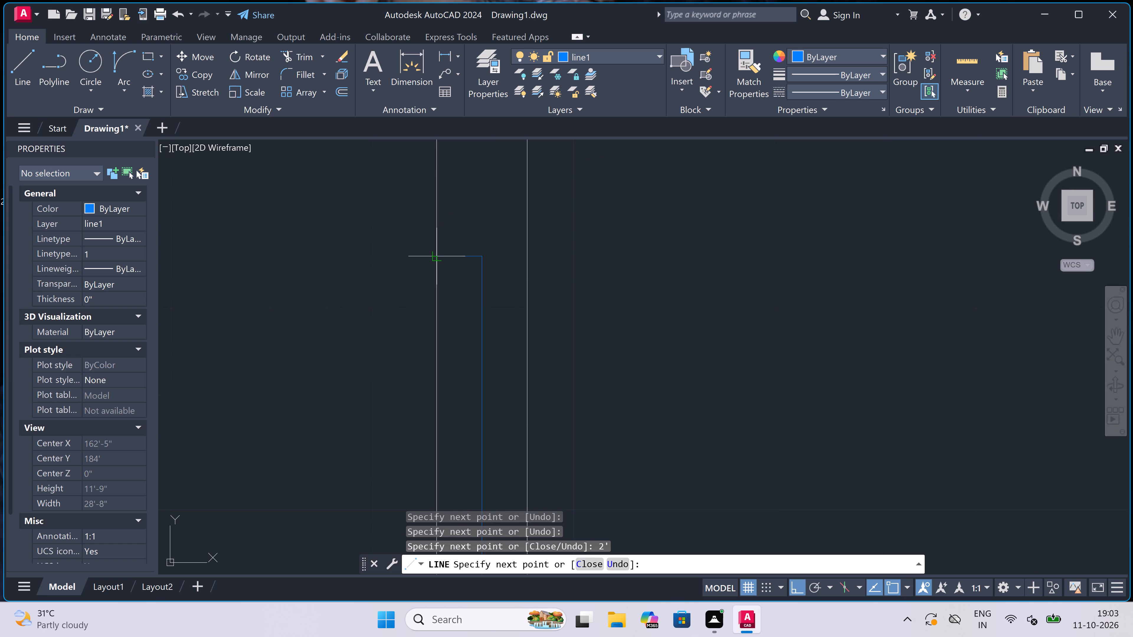
left_click(438, 254)
left_click(528, 257)
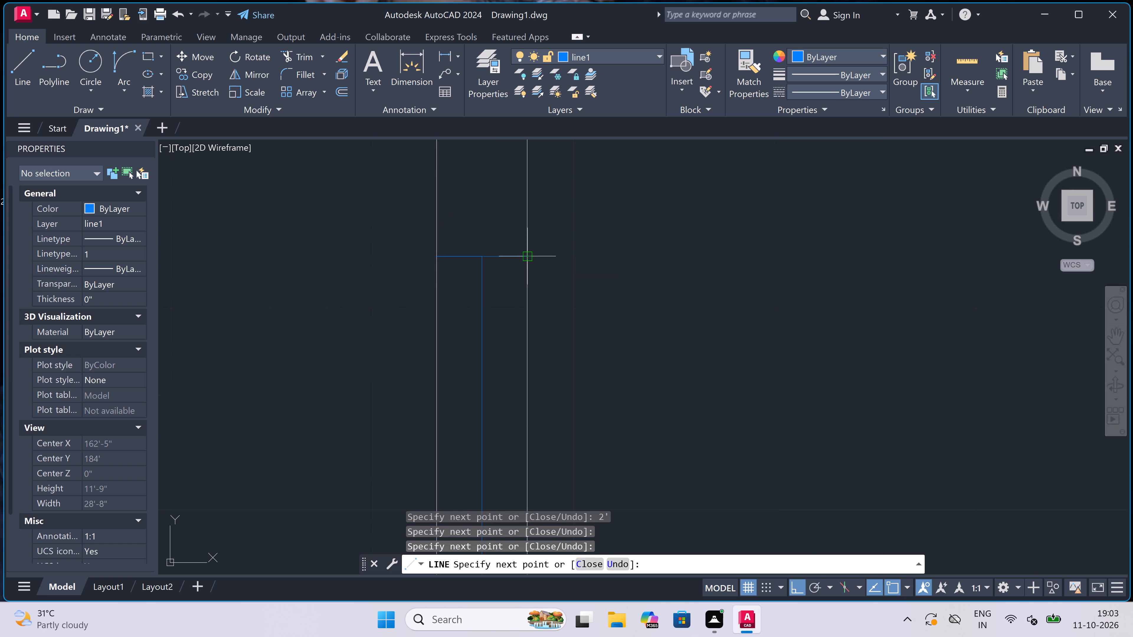
key("Escape")
Trim both face lines of the right partition between its two cross lines to open the window.
type("tr")
key("space")
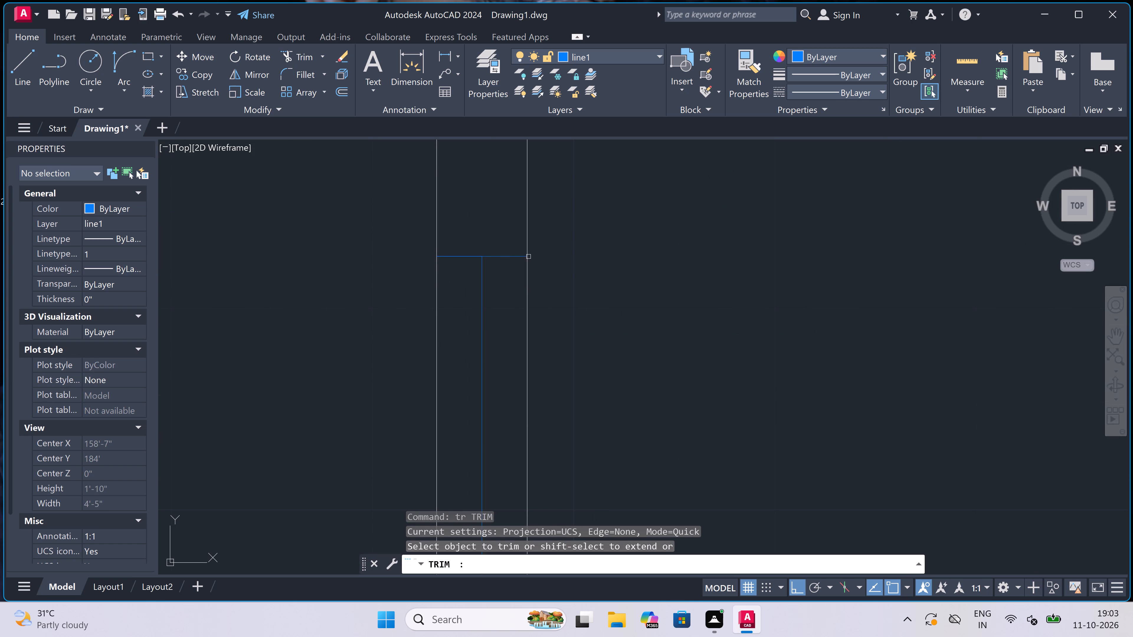
scroll(528, 257, "down", 2)
left_click(519, 298)
left_click(541, 312)
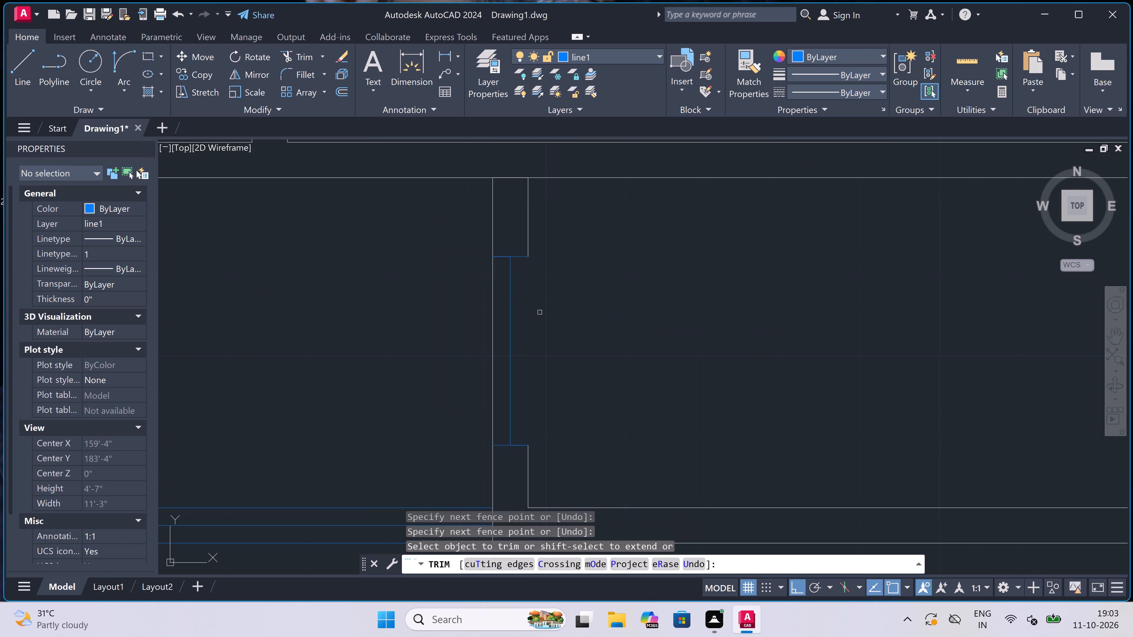
left_click(491, 325)
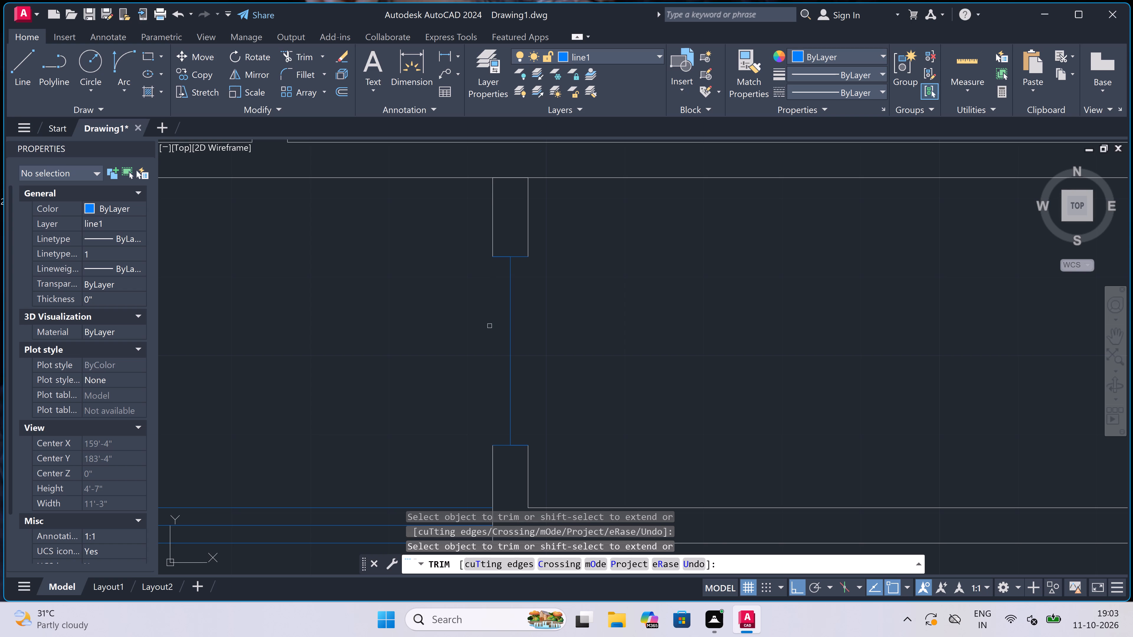
Draw two vertical lines closing the right partition's window opening, one along each face of the wall.
key("Escape")
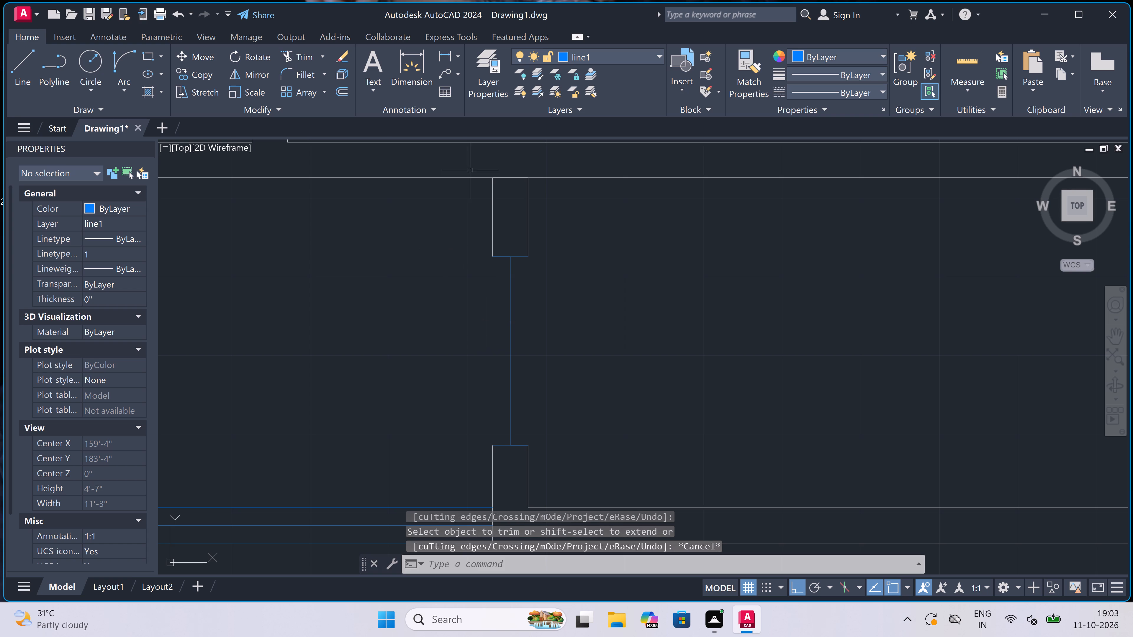
type("l")
key("space")
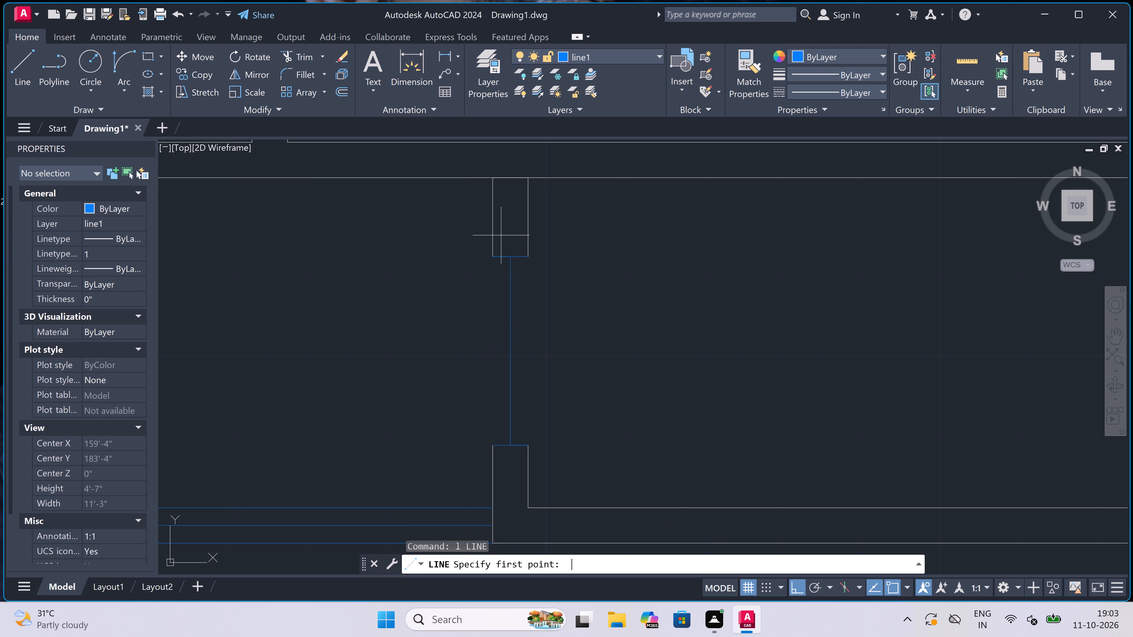
left_click(488, 448)
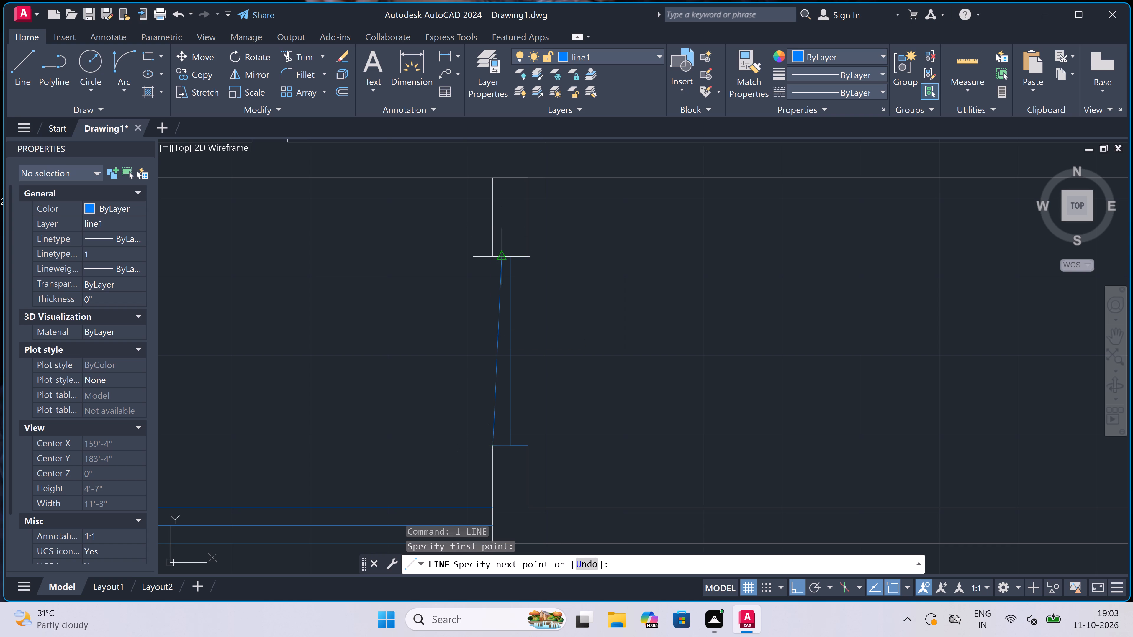
left_click(492, 251)
key("Escape")
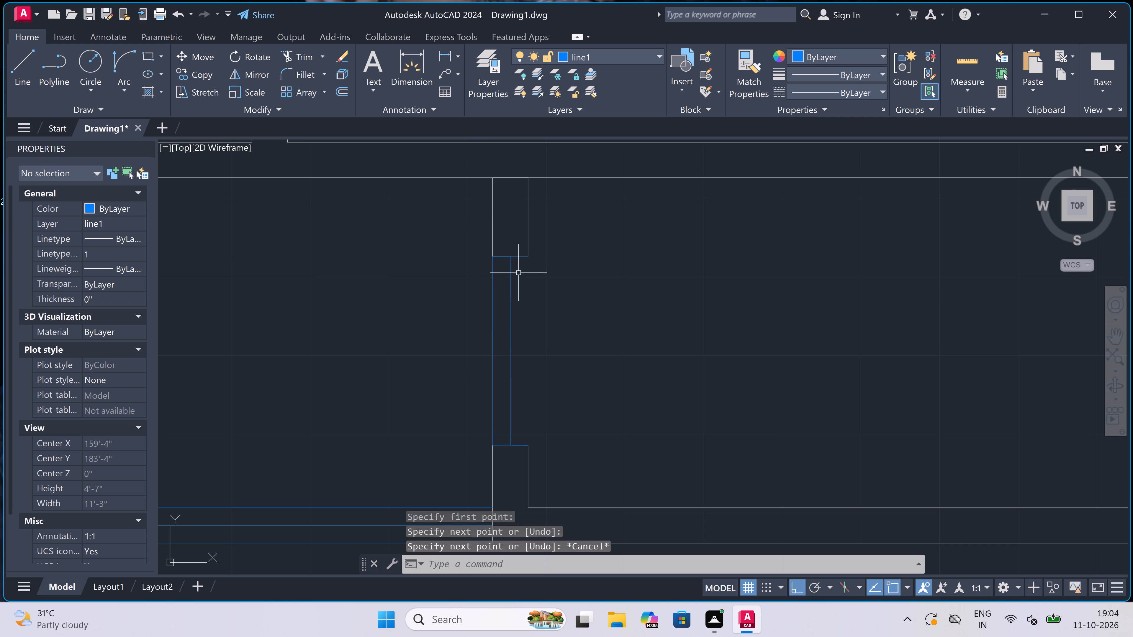
key("space")
left_click(527, 257)
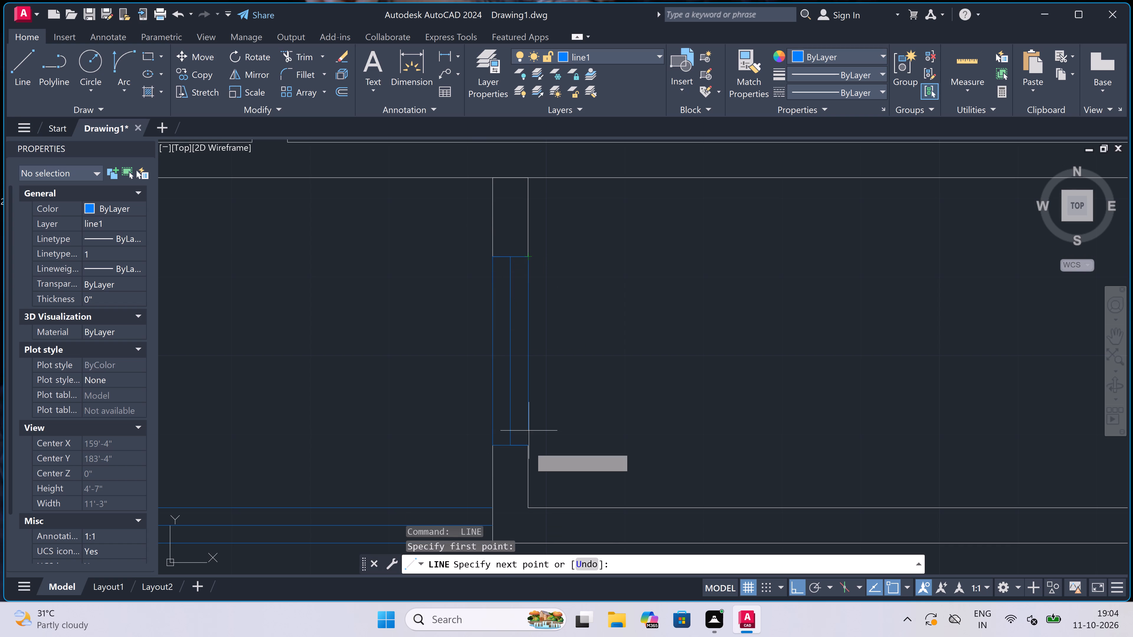
left_click(530, 444)
key("Escape")
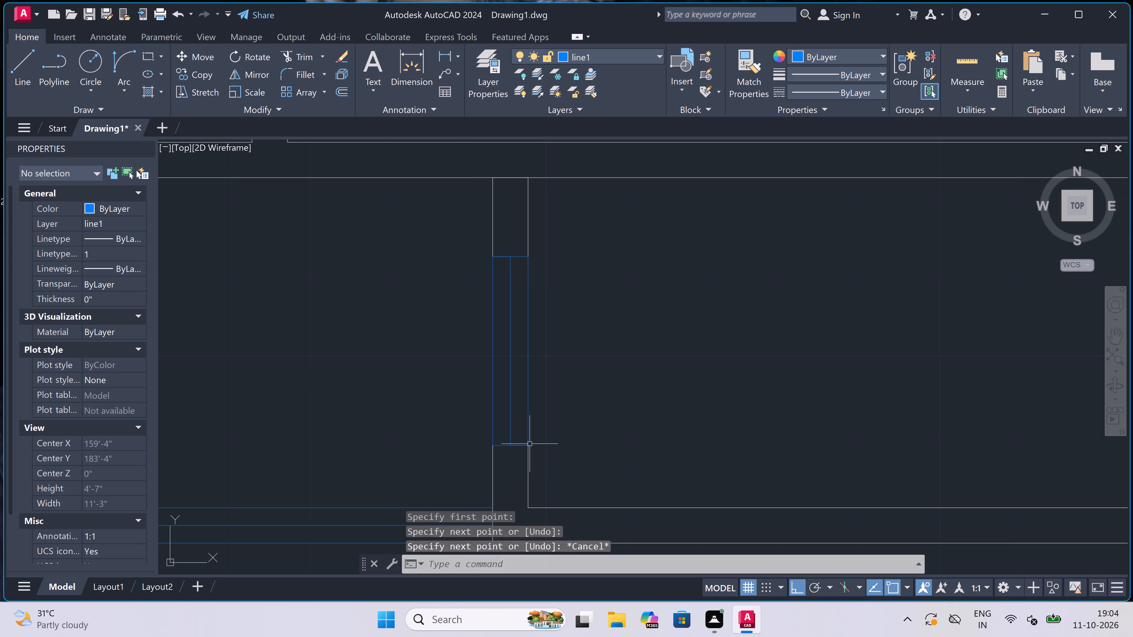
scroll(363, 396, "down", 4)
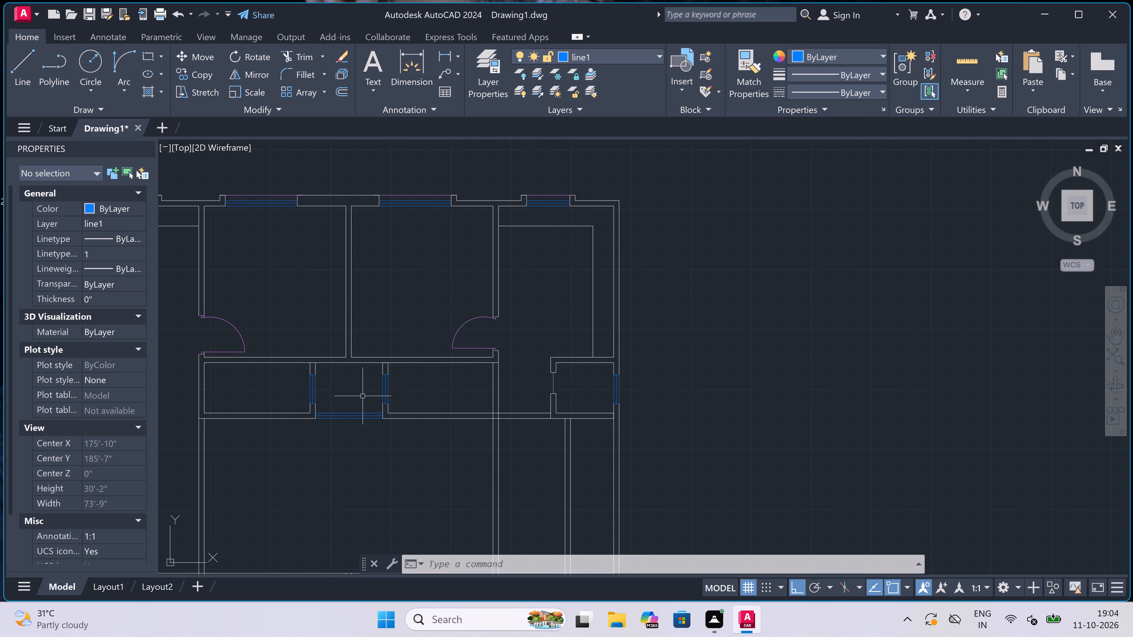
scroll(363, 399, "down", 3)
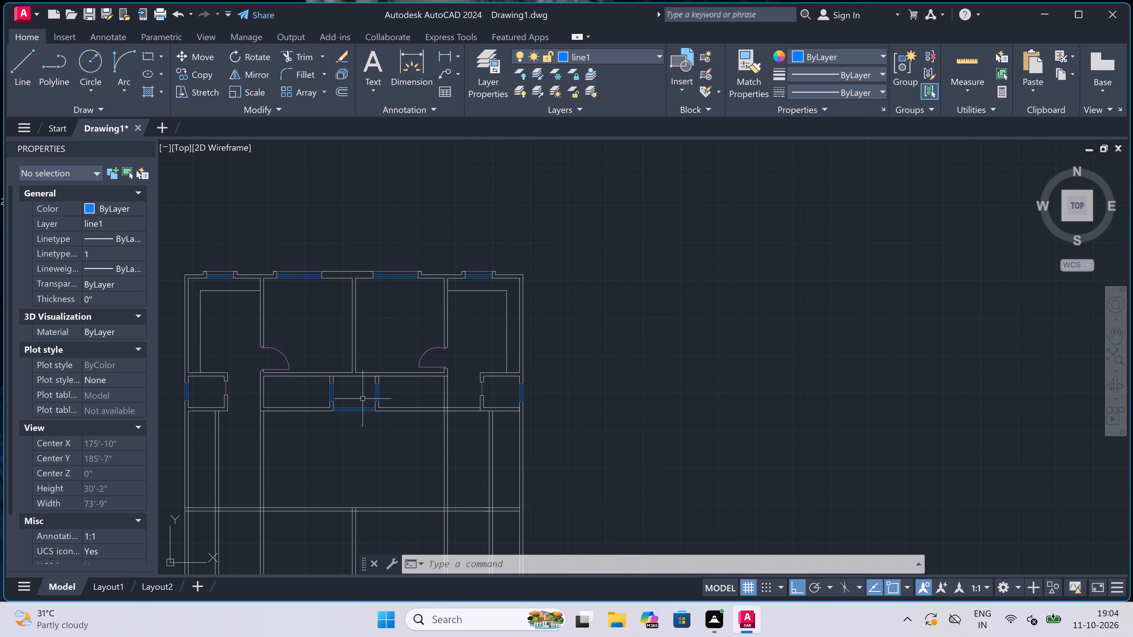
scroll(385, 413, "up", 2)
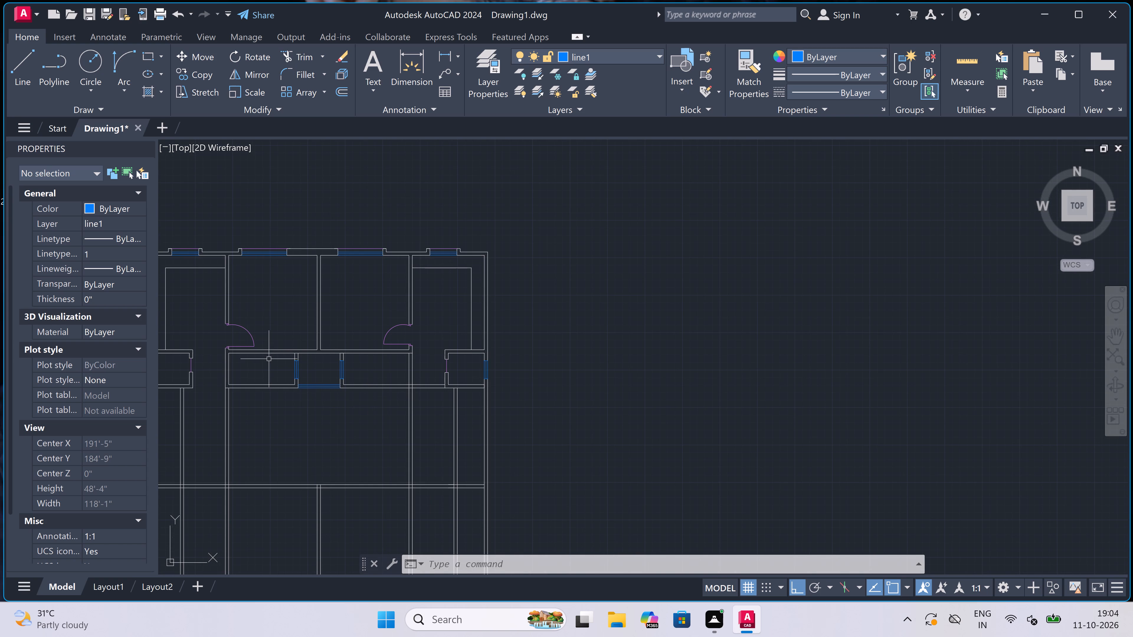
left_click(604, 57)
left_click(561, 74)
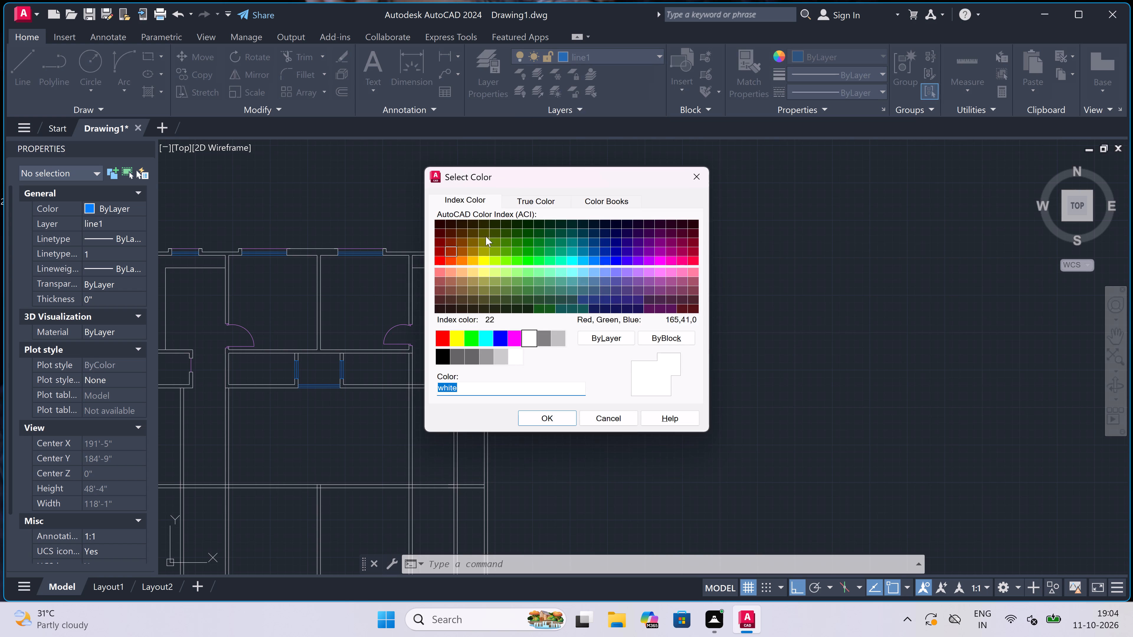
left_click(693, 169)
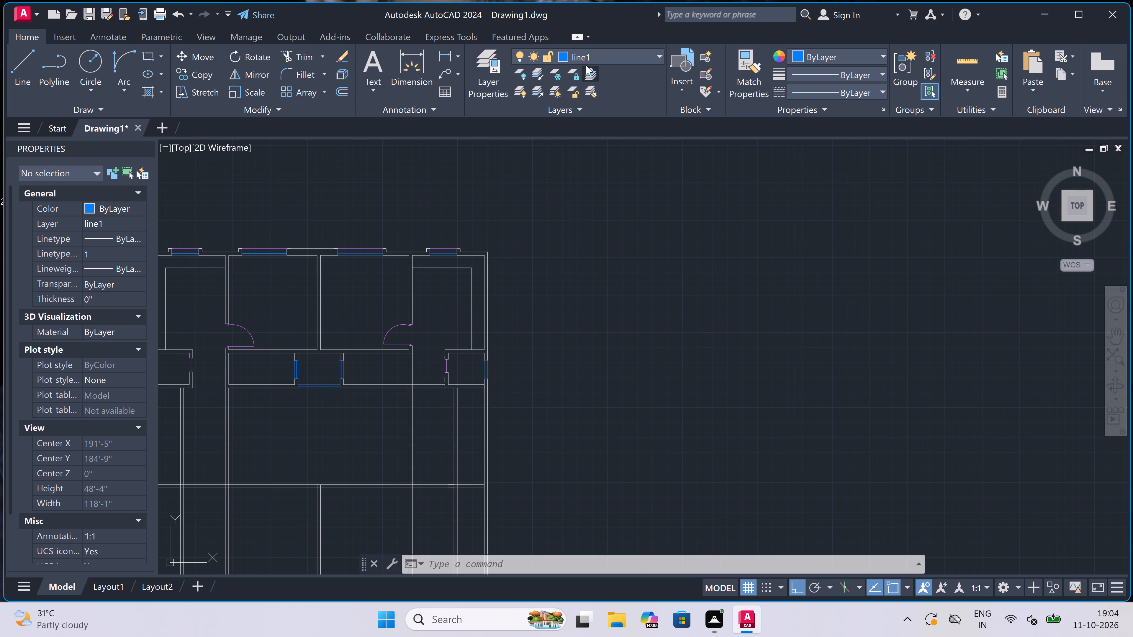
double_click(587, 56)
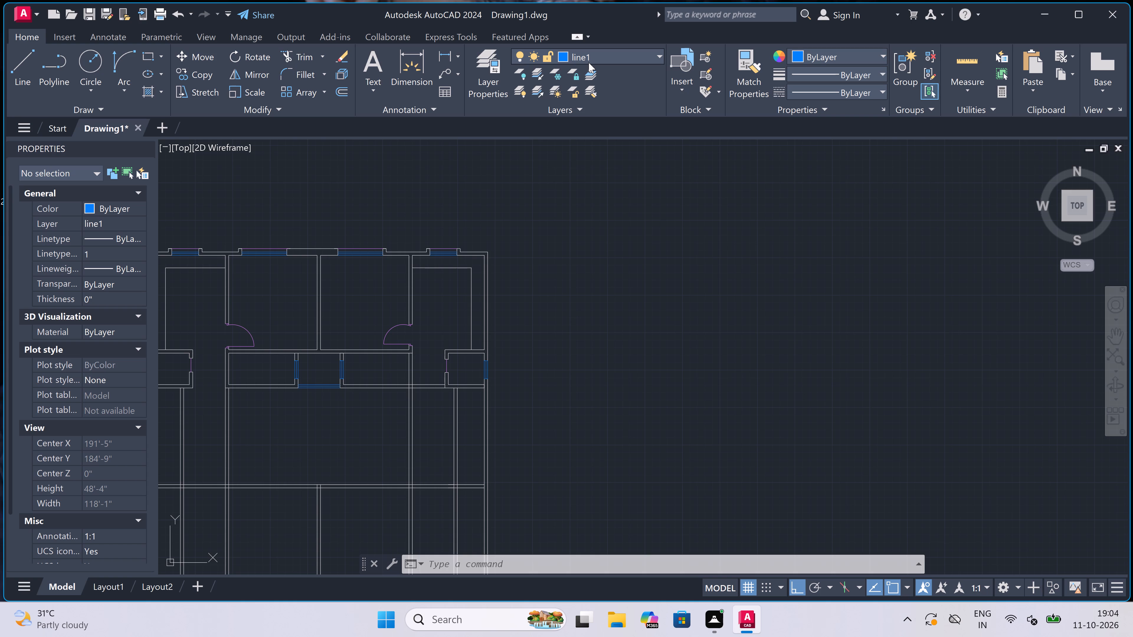
On layer 0, draw a 4.5" thick cross wall spanning the passage, 6' to the left of the left windowed partition.
left_click(587, 56)
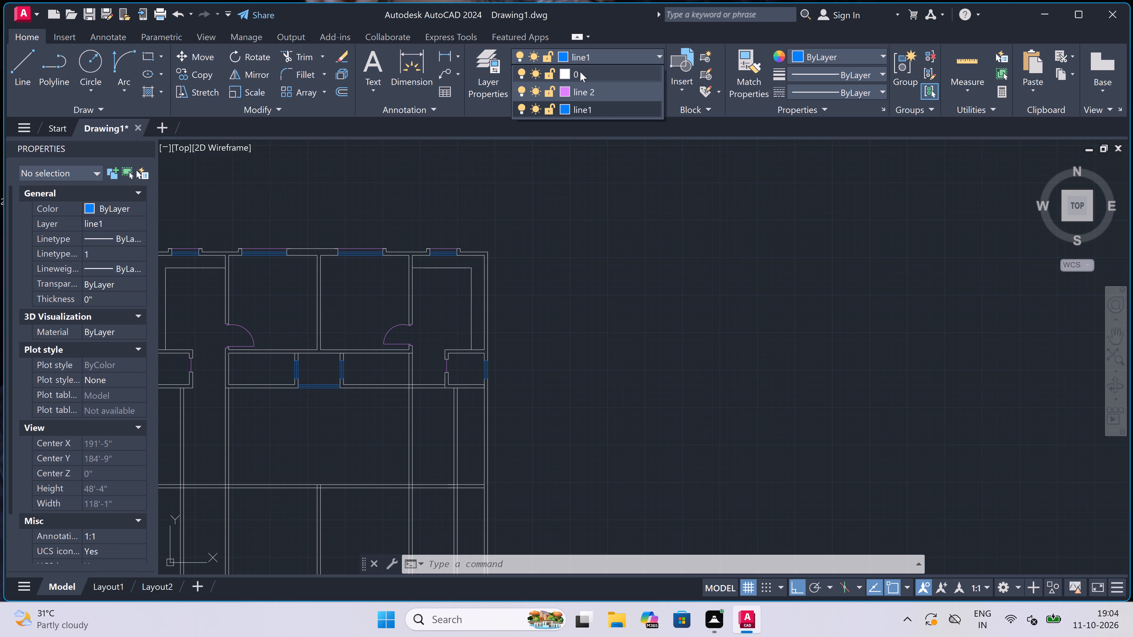
left_click(580, 72)
scroll(272, 366, "up", 3)
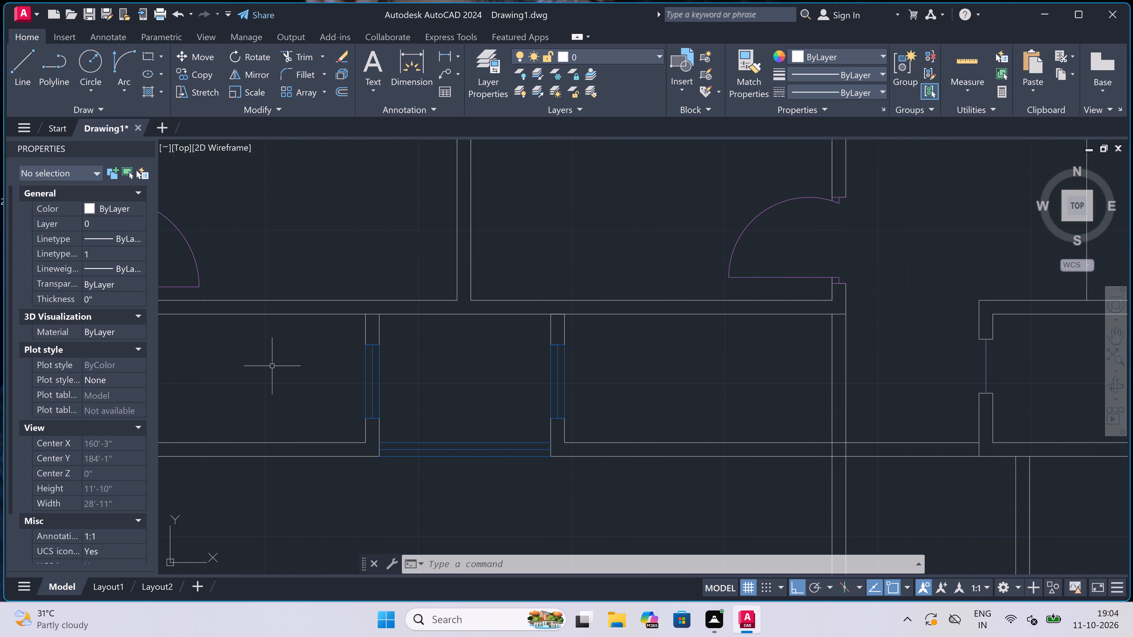
type("l")
key("space")
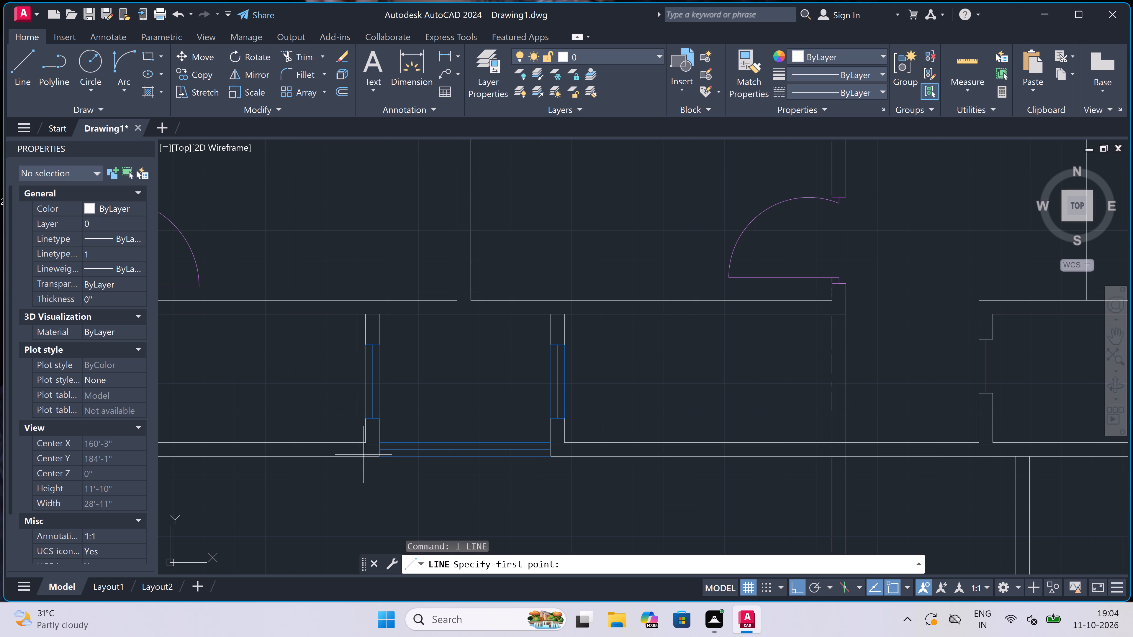
left_click(363, 445)
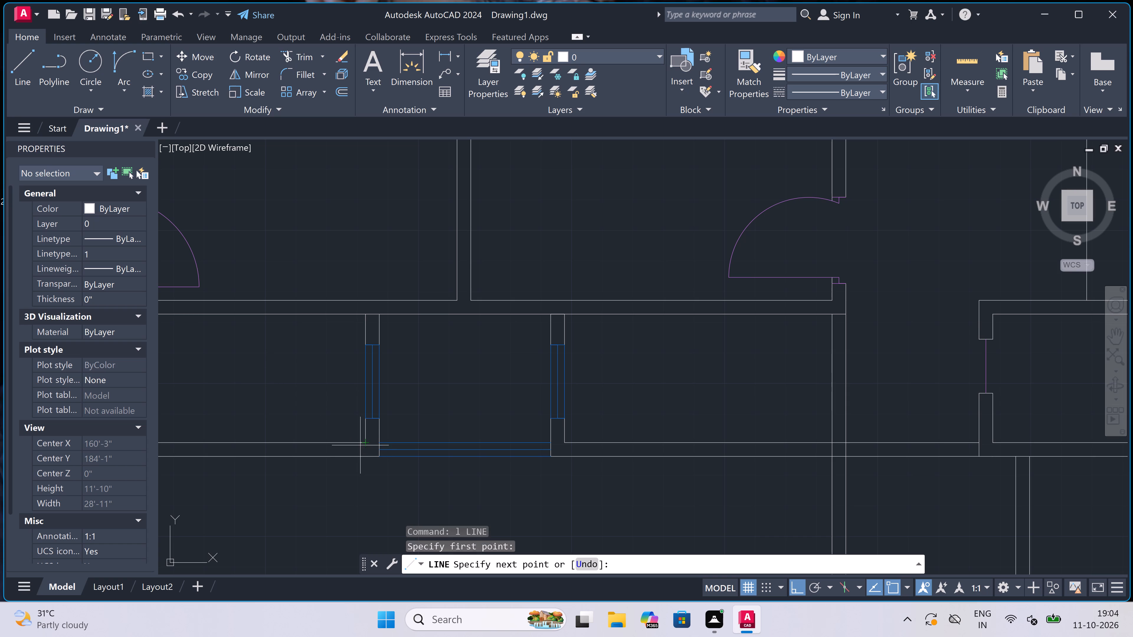
type("6'")
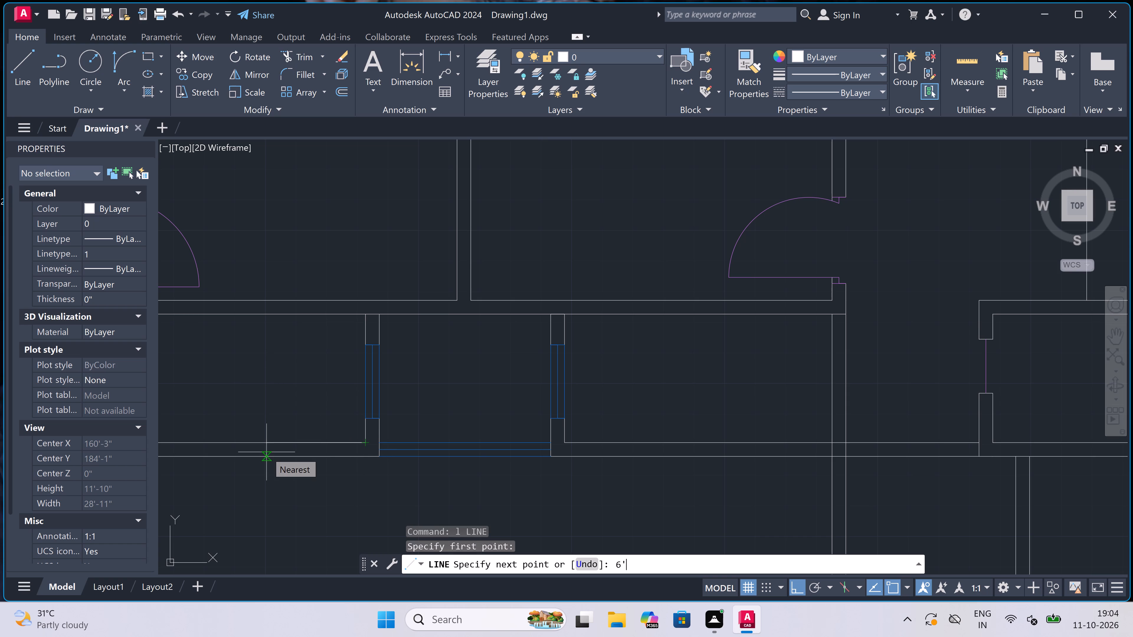
key("space")
scroll(266, 452, "down", 2)
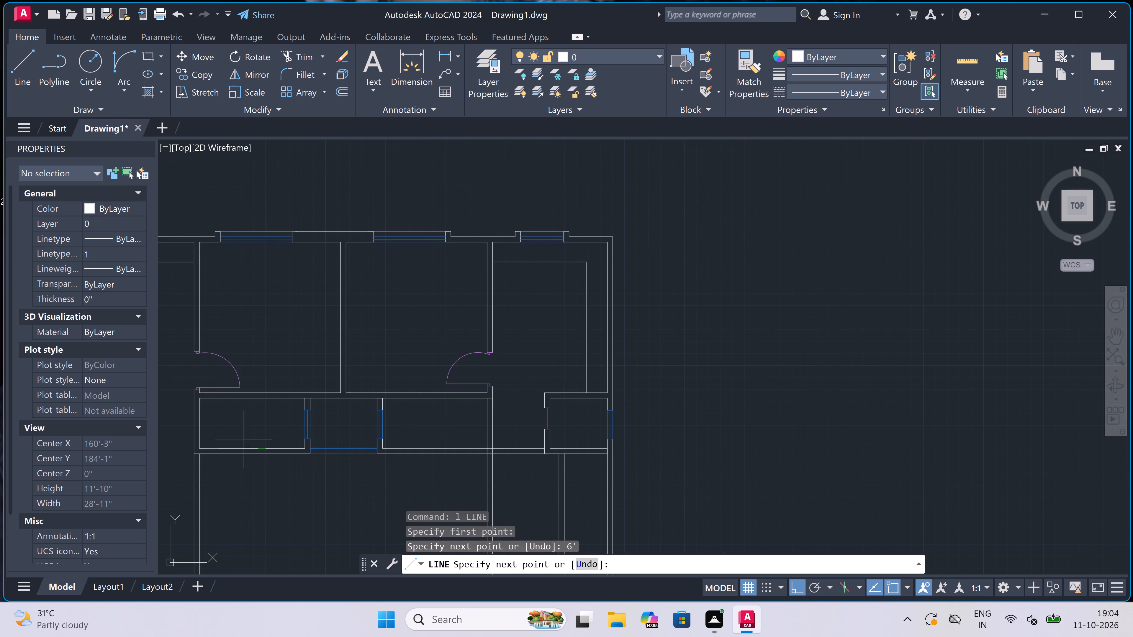
scroll(189, 392, "up", 2)
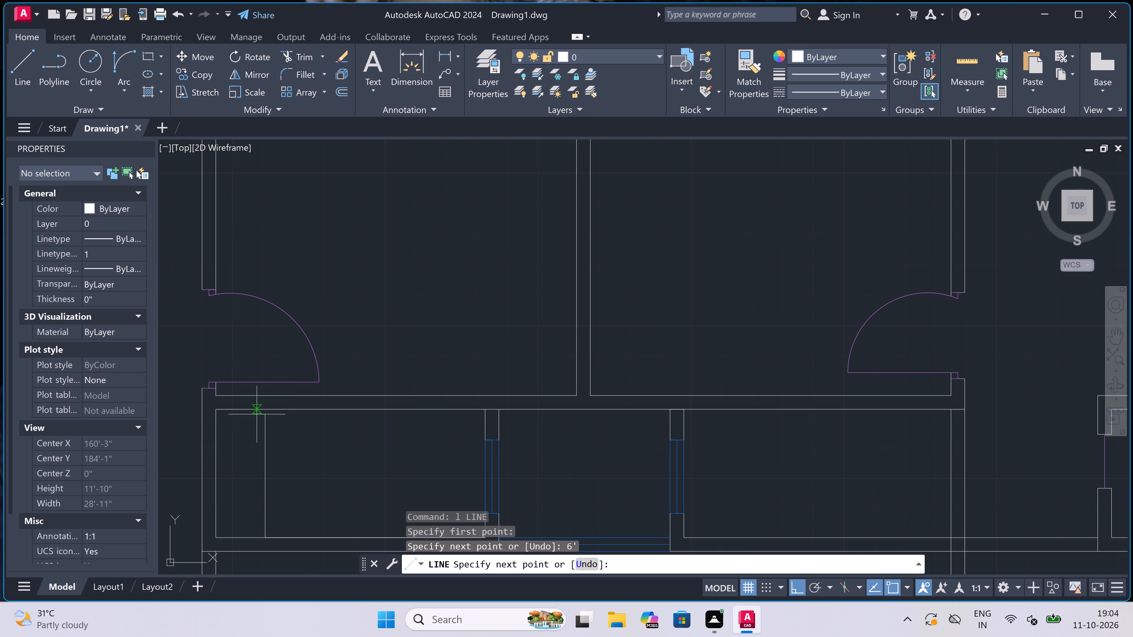
left_click(261, 411)
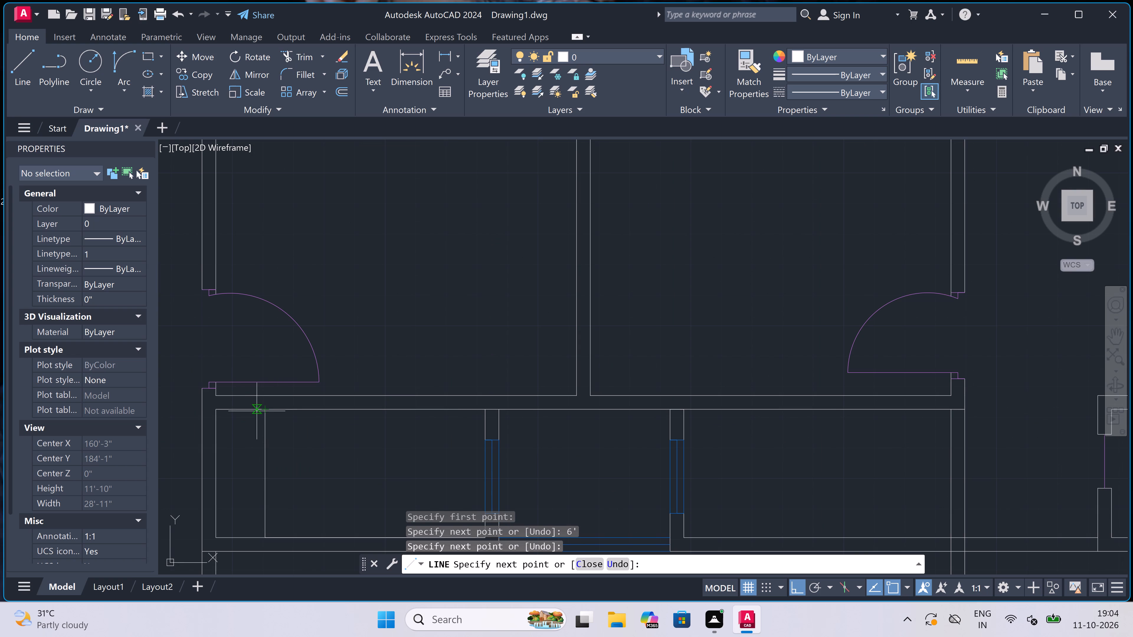
type("4.5\"")
key("space")
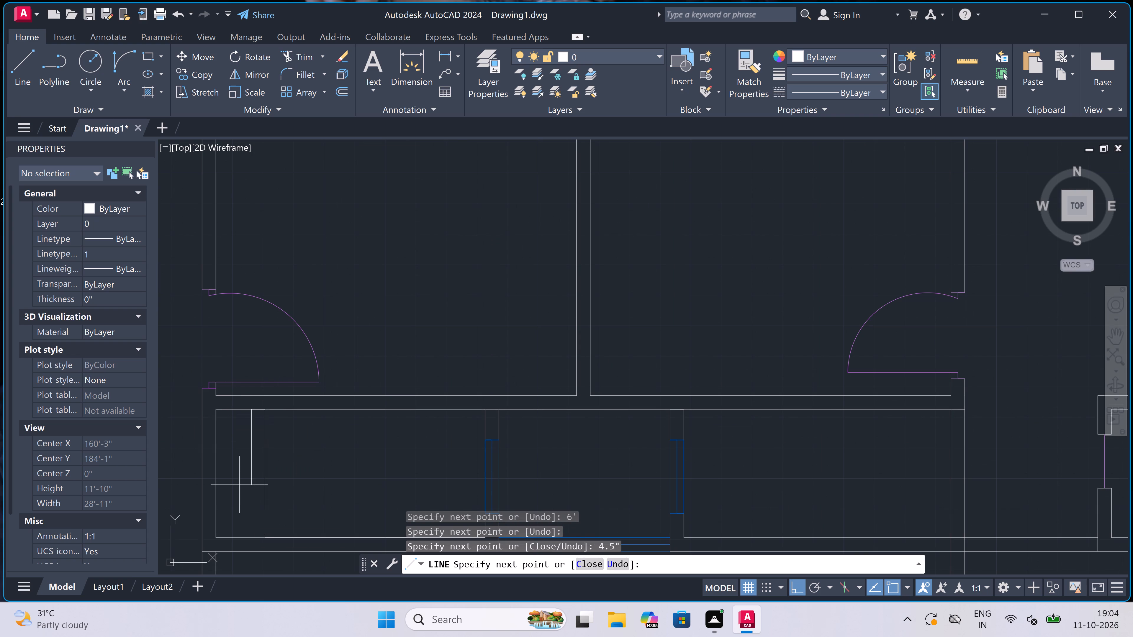
left_click(250, 538)
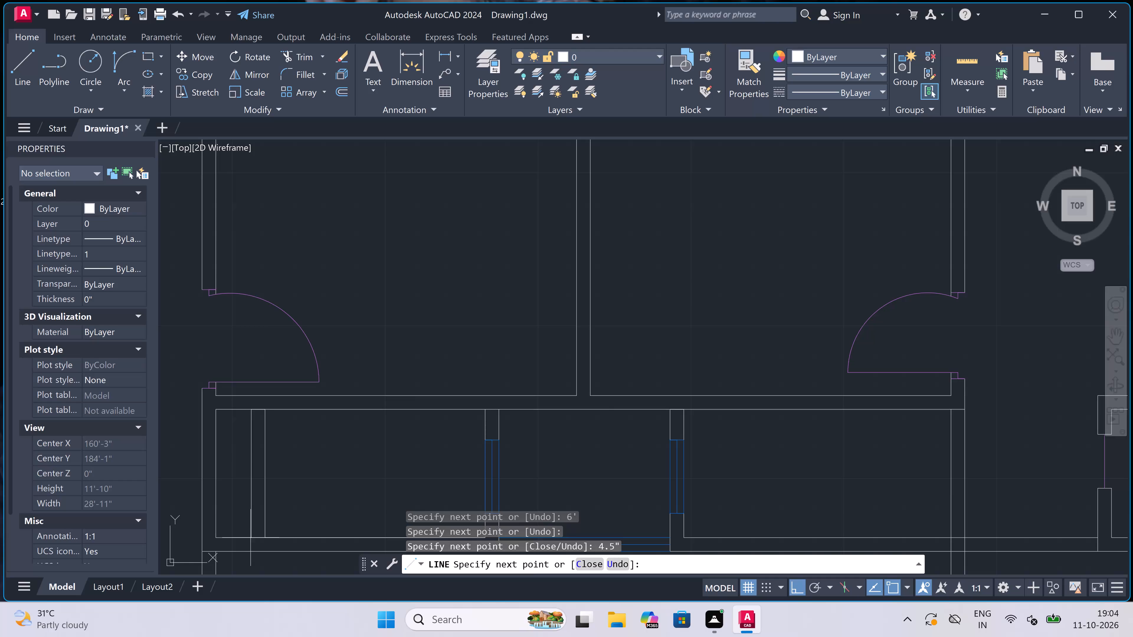
key("Escape")
Draw two short horizontal lines across the passage's left end wall, level with the inner faces of the lower and upper passage walls.
key("space")
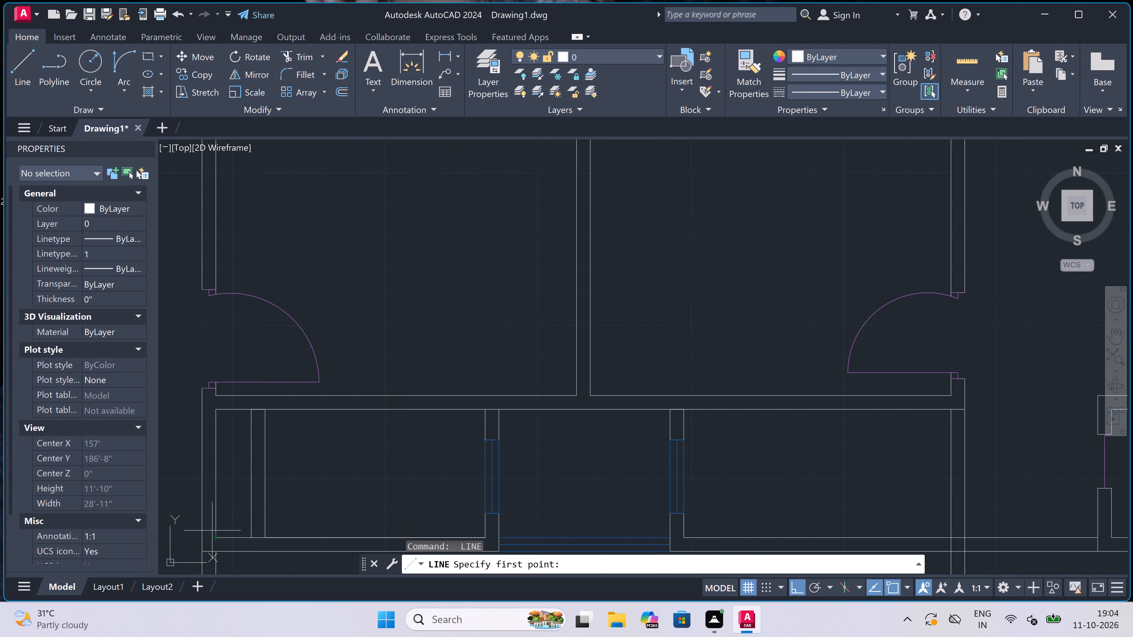
scroll(212, 542, "up", 1)
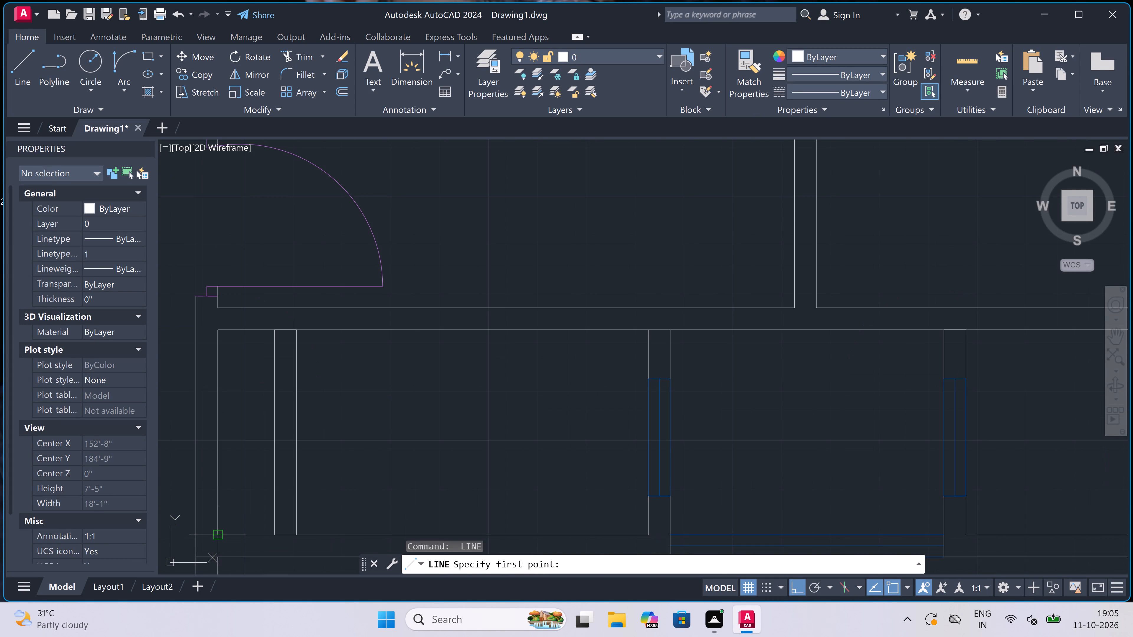
left_click(215, 534)
left_click(194, 532)
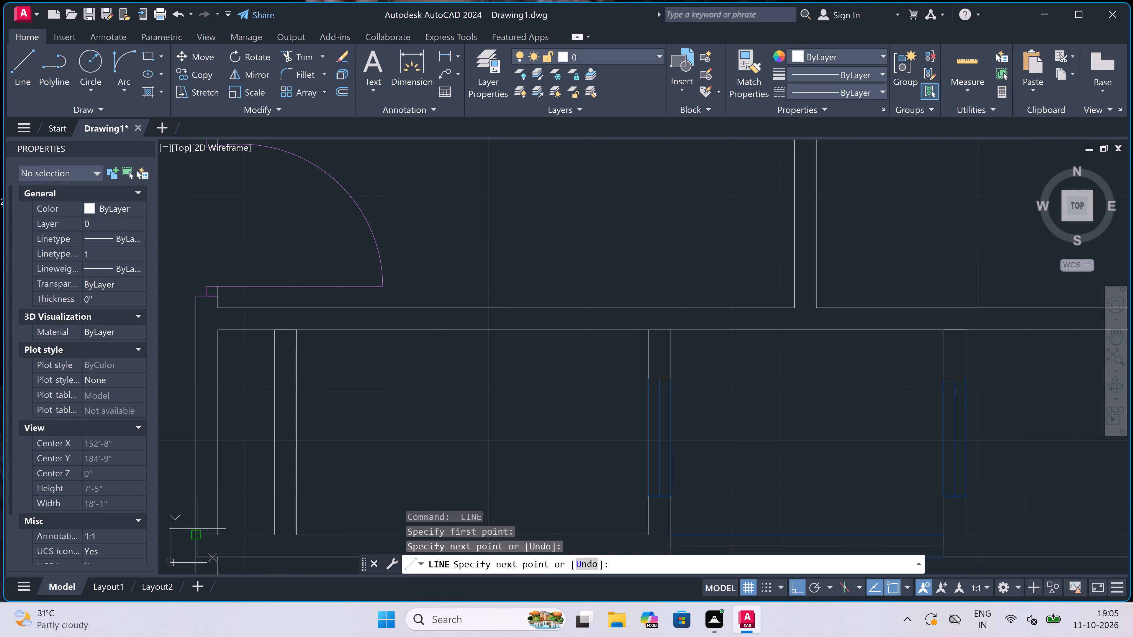
key("Escape")
key("space")
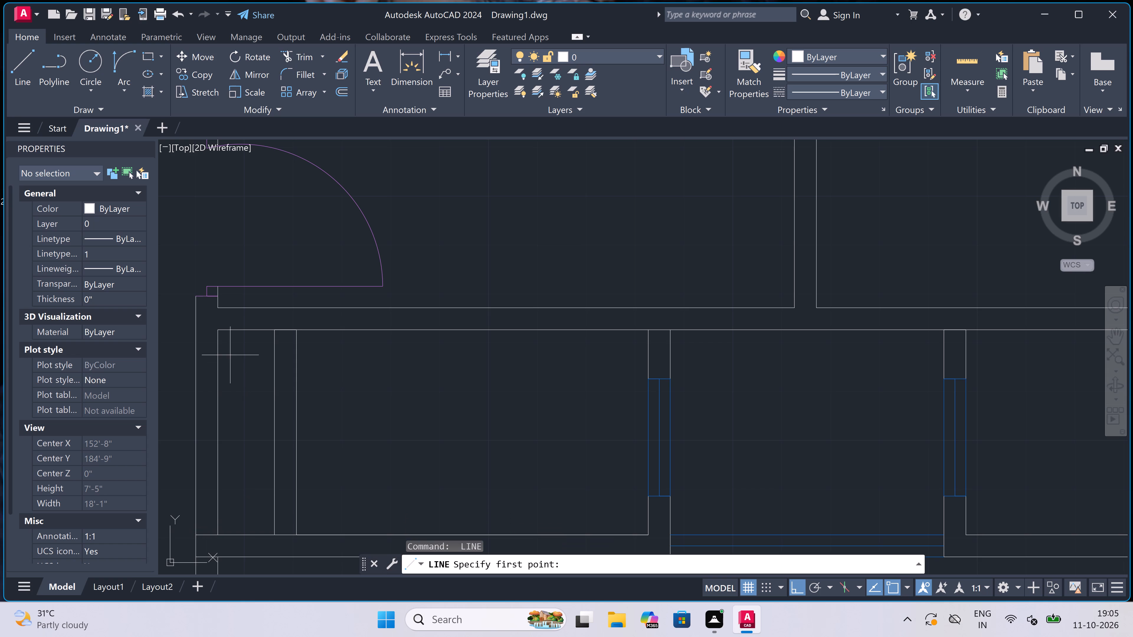
left_click(219, 335)
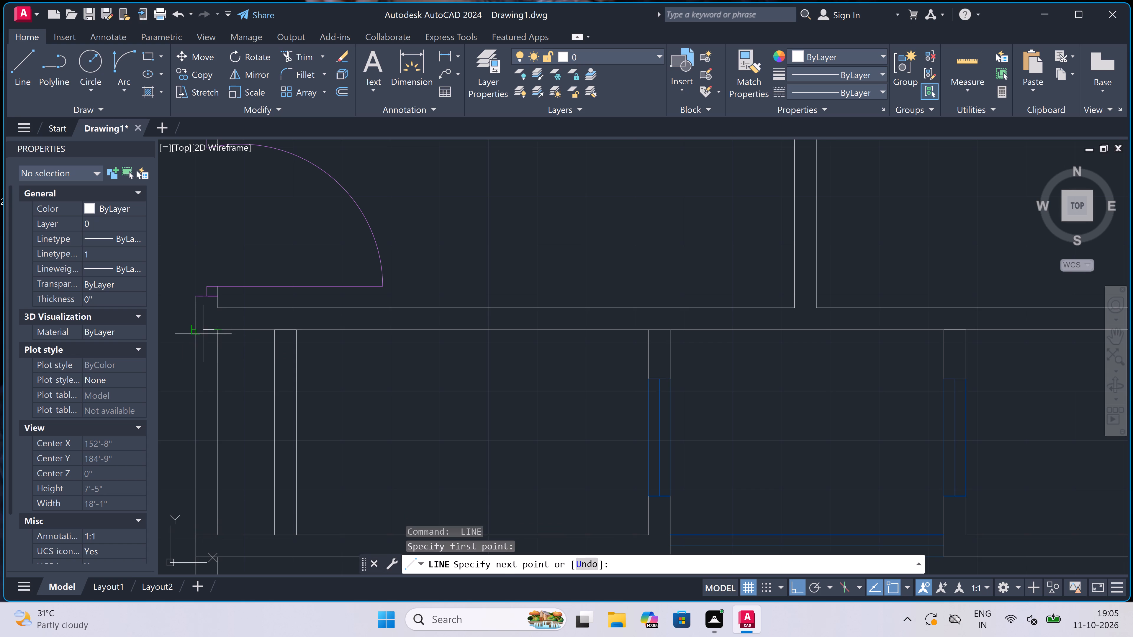
left_click(199, 330)
key("Escape")
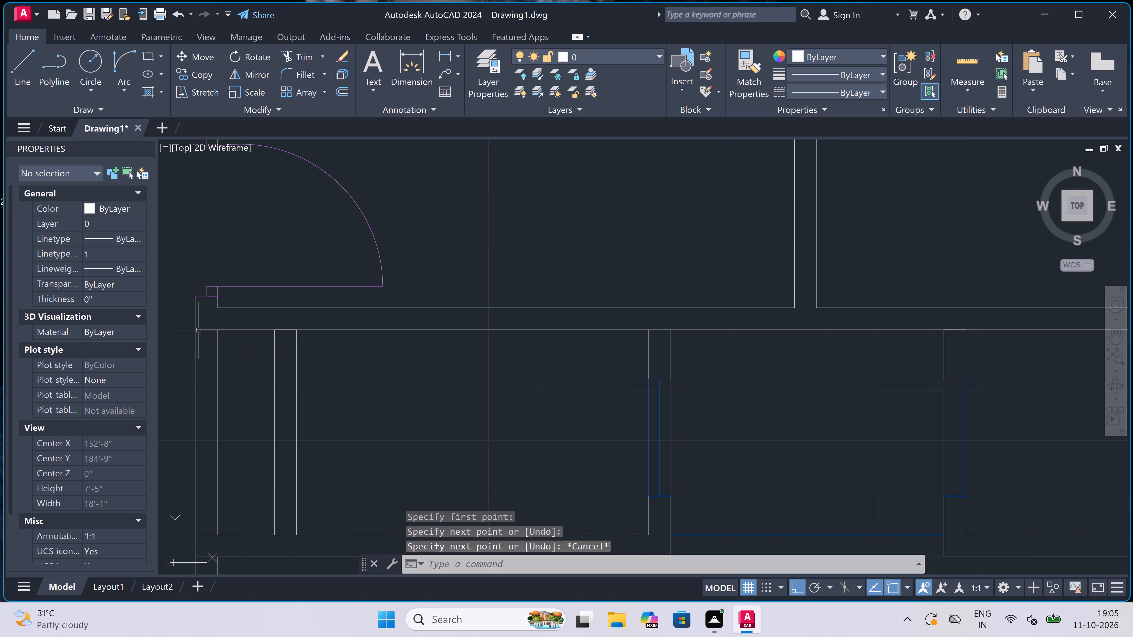
Trim both face lines of the left end wall within the passage and below it down to the next cross wall.
type("tr")
key("space")
scroll(199, 330, "down", 2)
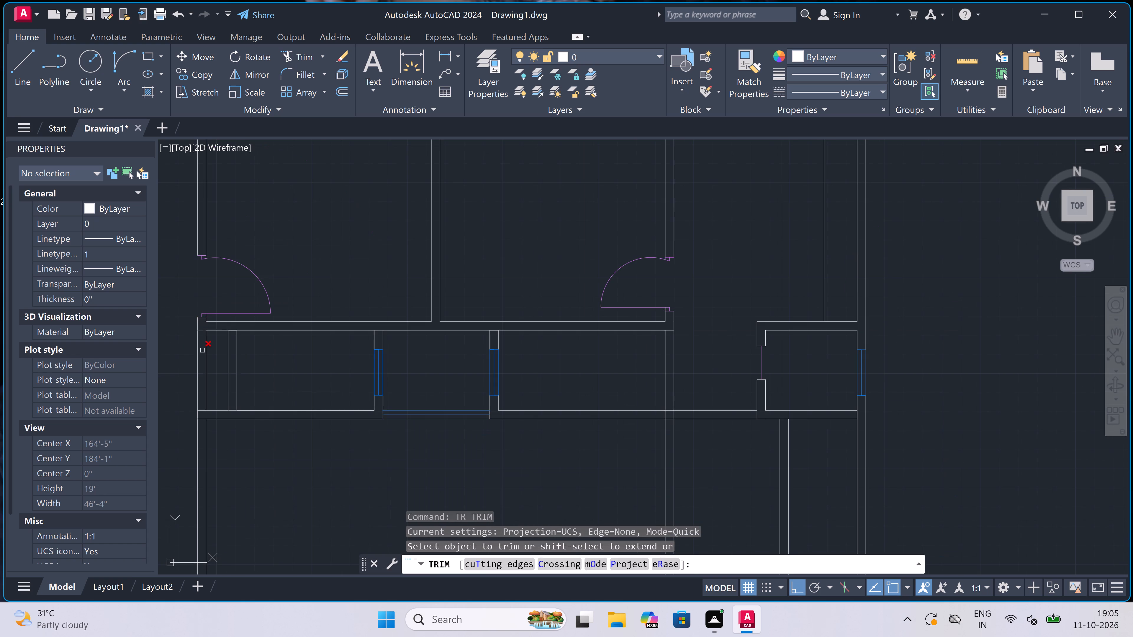
scroll(202, 352, "up", 2)
left_click(223, 355)
left_click(189, 370)
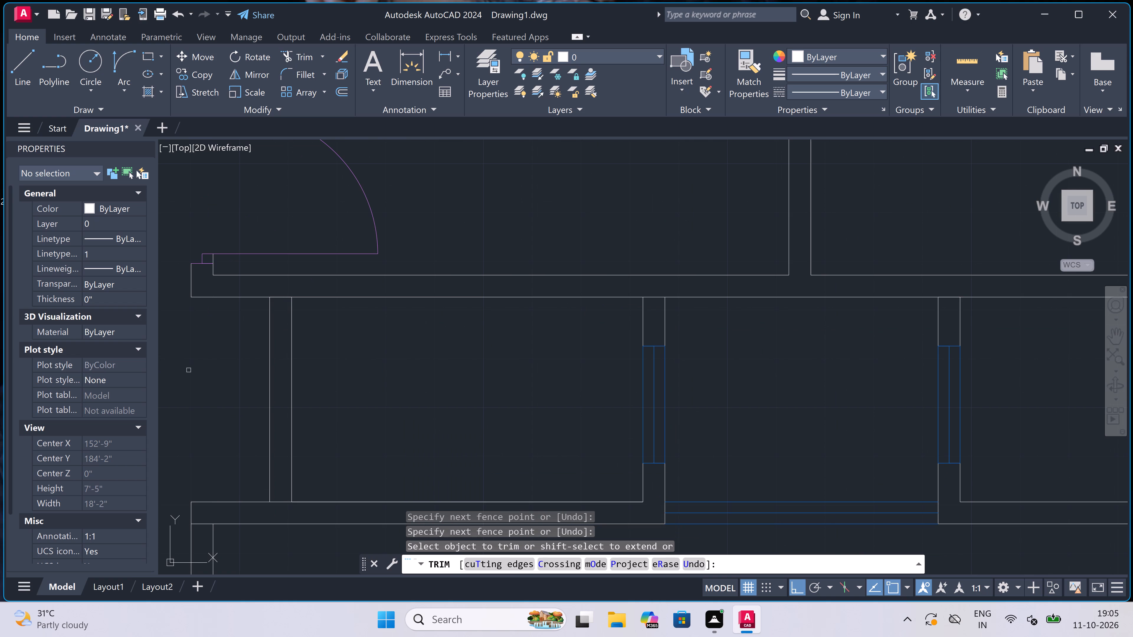
scroll(189, 370, "down", 2)
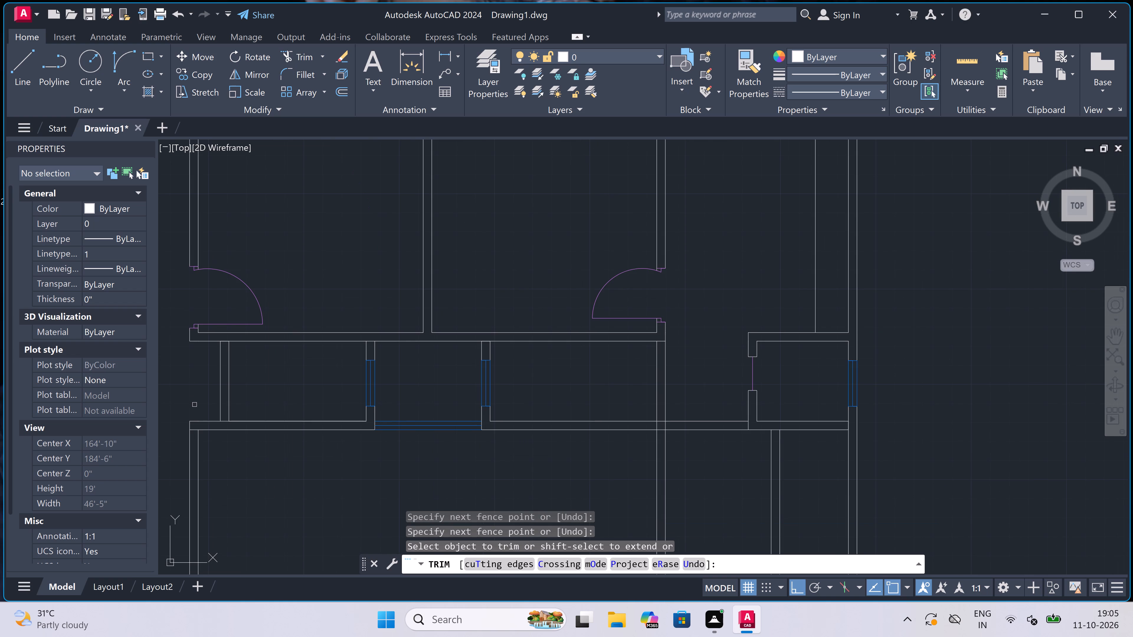
scroll(194, 405, "down", 1)
left_click(200, 466)
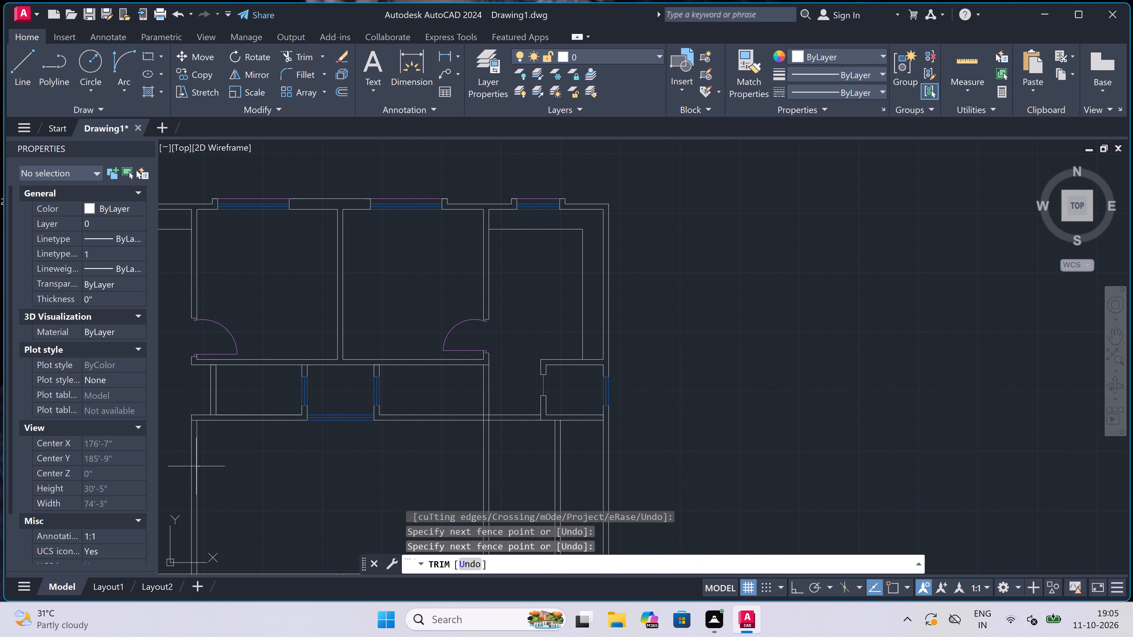
left_click(190, 464)
Trim both face lines of the right end wall within the passage, inside the lower passage wall and below it.
scroll(212, 442, "down", 2)
scroll(288, 426, "up", 1)
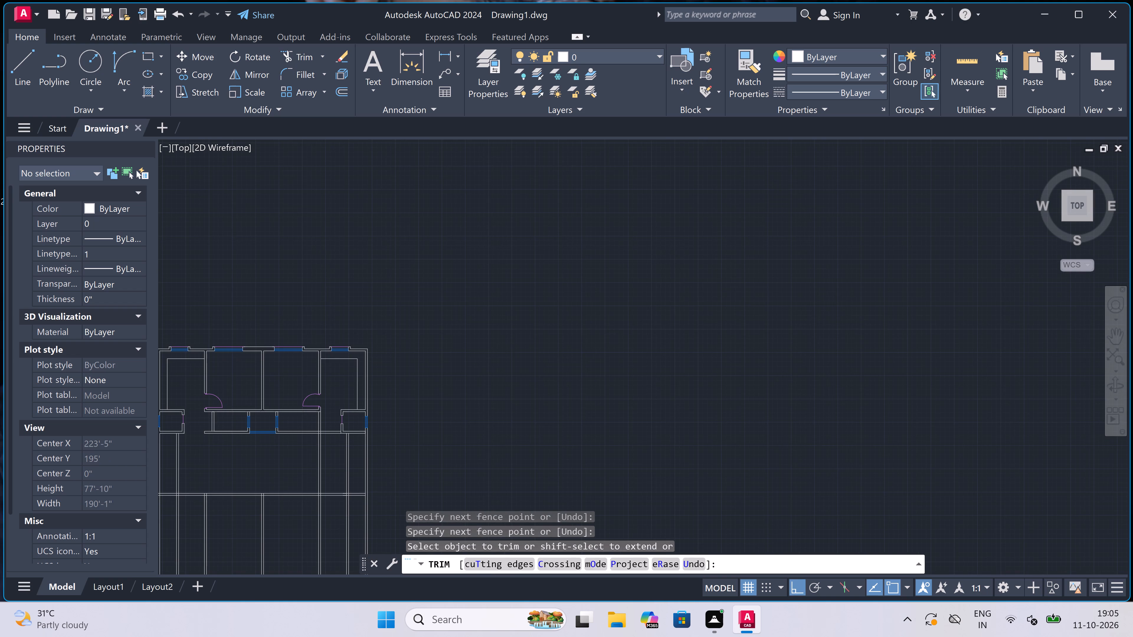
scroll(288, 426, "up", 1)
scroll(385, 413, "up", 1)
left_click(381, 412)
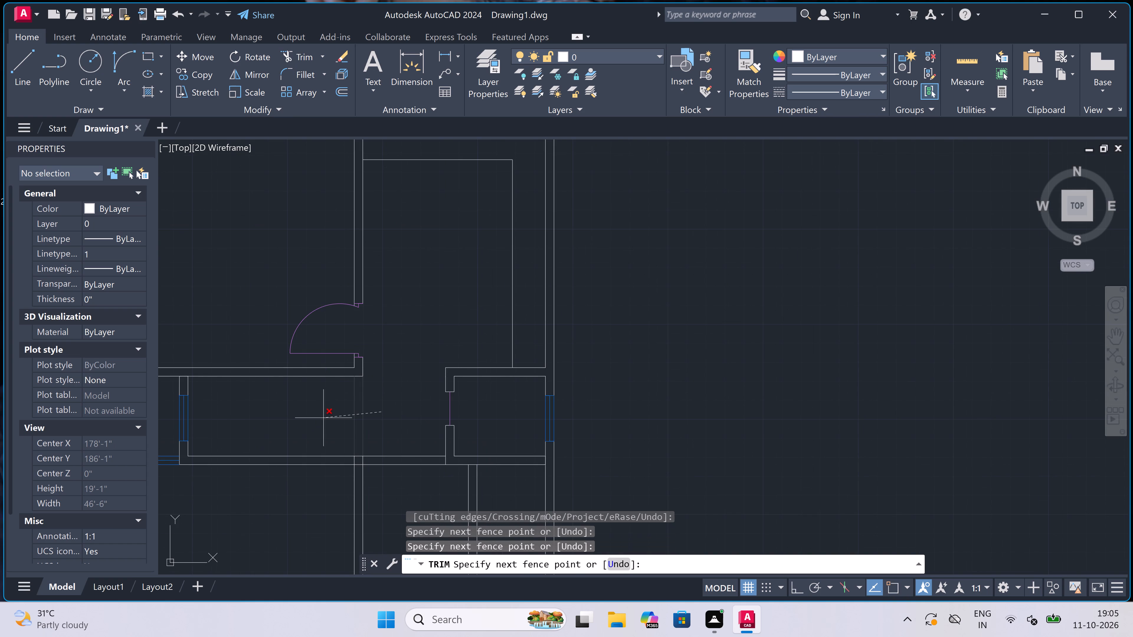
left_click(323, 418)
scroll(354, 469, "up", 3)
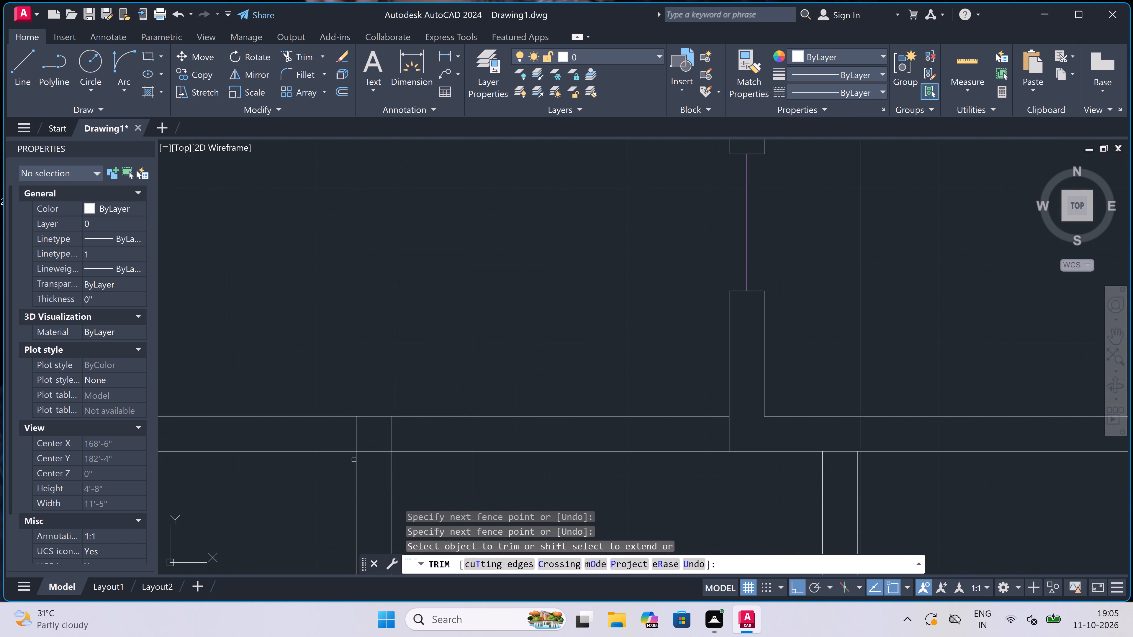
left_click_drag(335, 467, 340, 471)
left_click(433, 468)
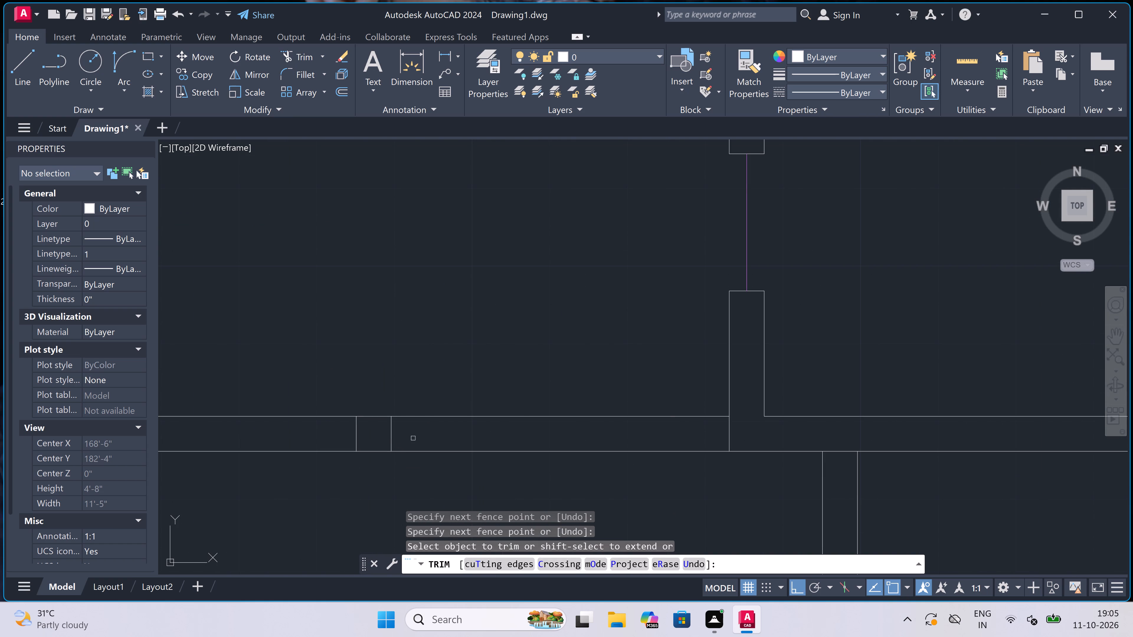
left_click(413, 438)
left_click(326, 444)
key("Escape")
Draw a 4.5" thick cross wall spanning the passage, 6' to the right of the right windowed partition, and erase the guide line.
scroll(447, 372, "down", 5)
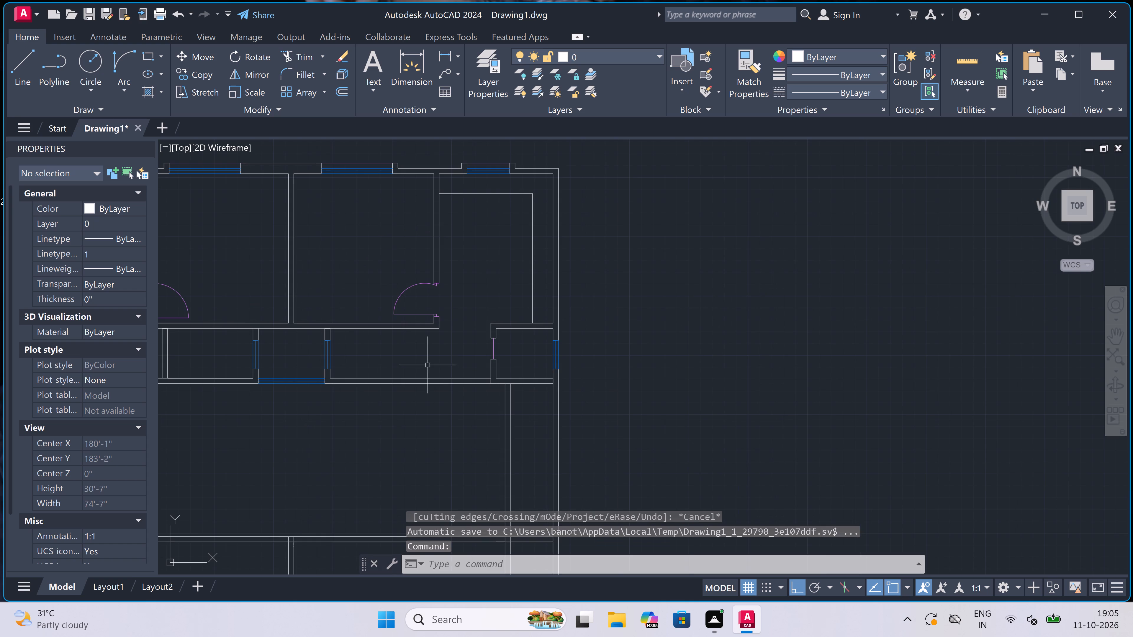
scroll(330, 354, "up", 1)
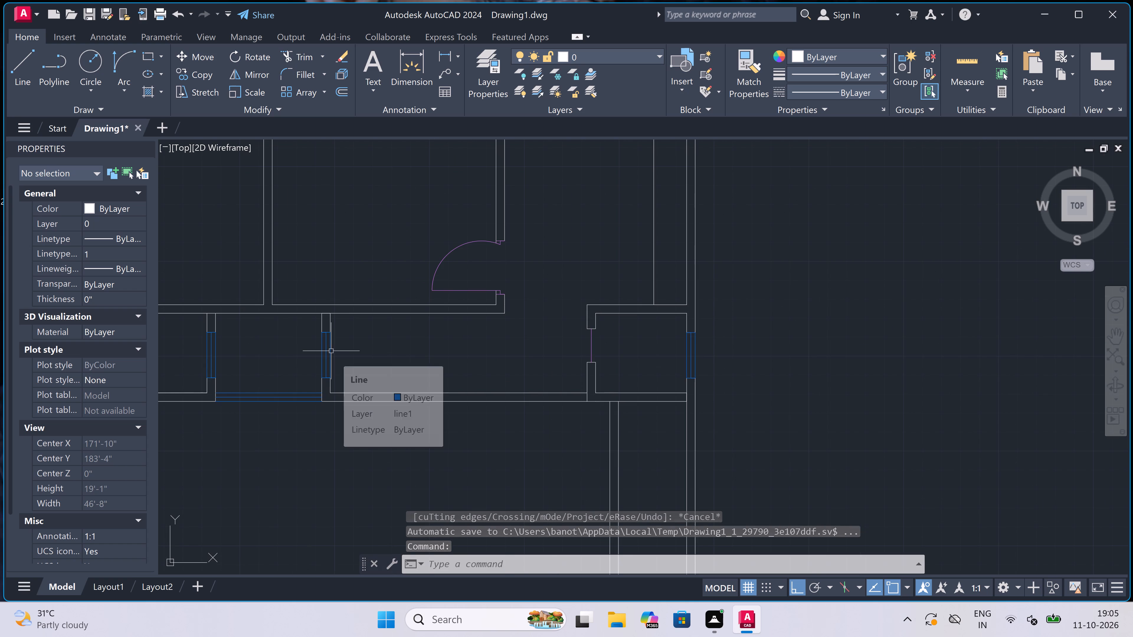
key("l")
key("space")
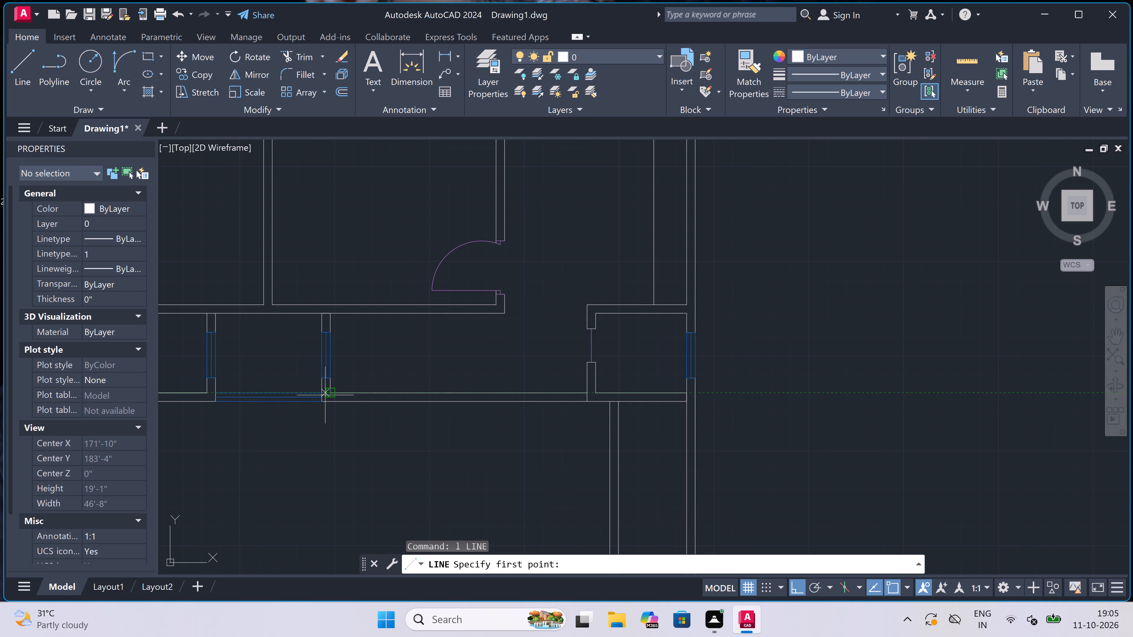
left_click_drag(328, 394, 330, 393)
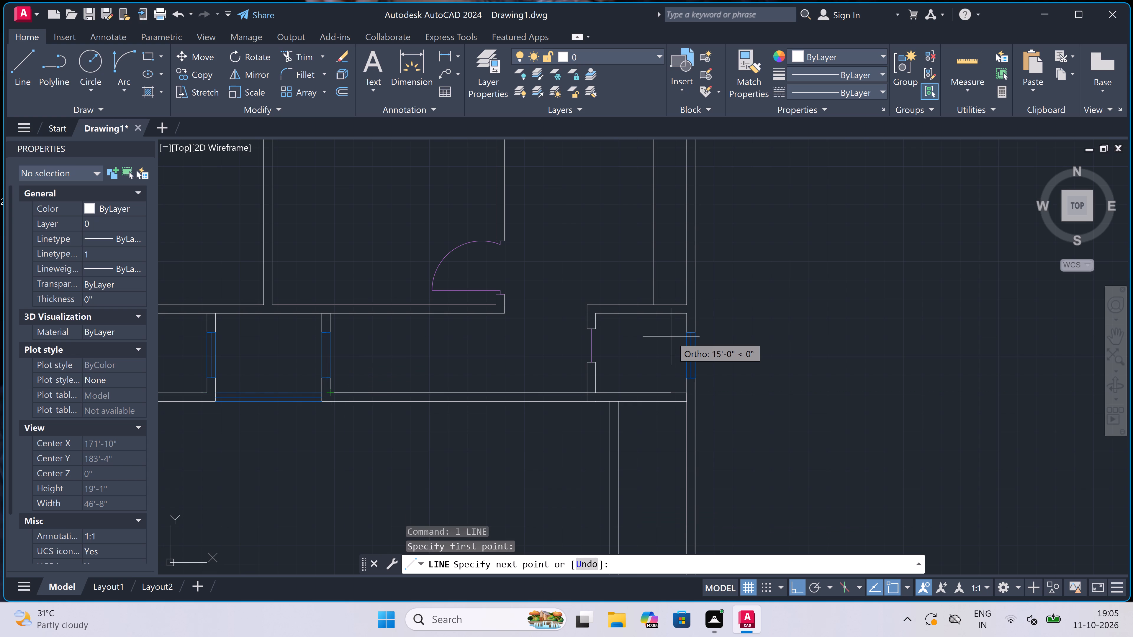
type("6'")
key("space")
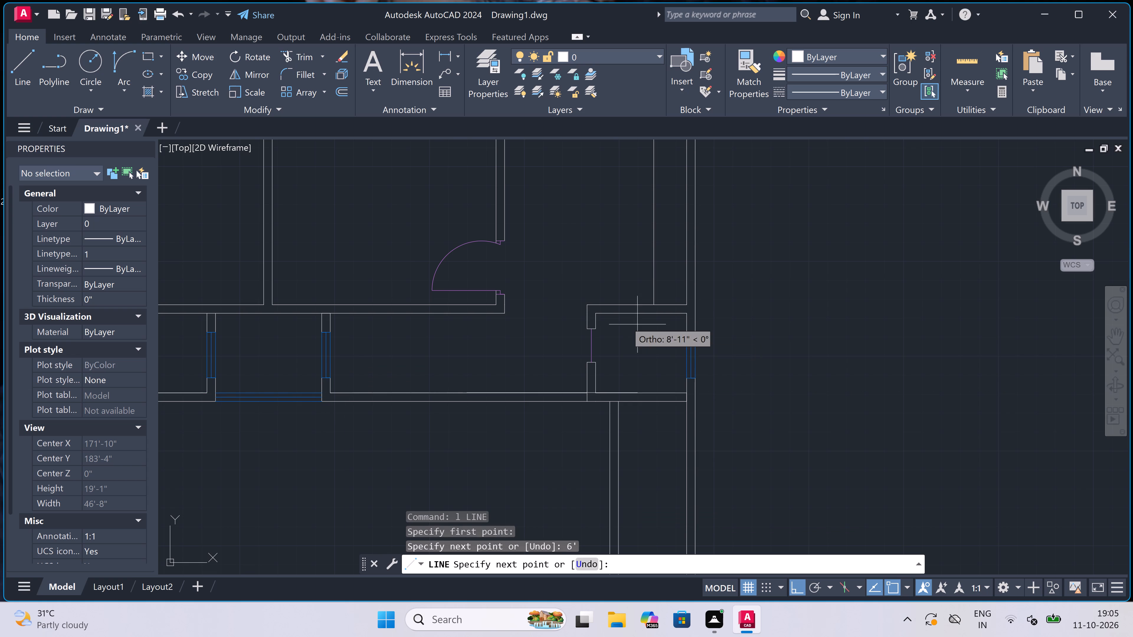
left_click(467, 315)
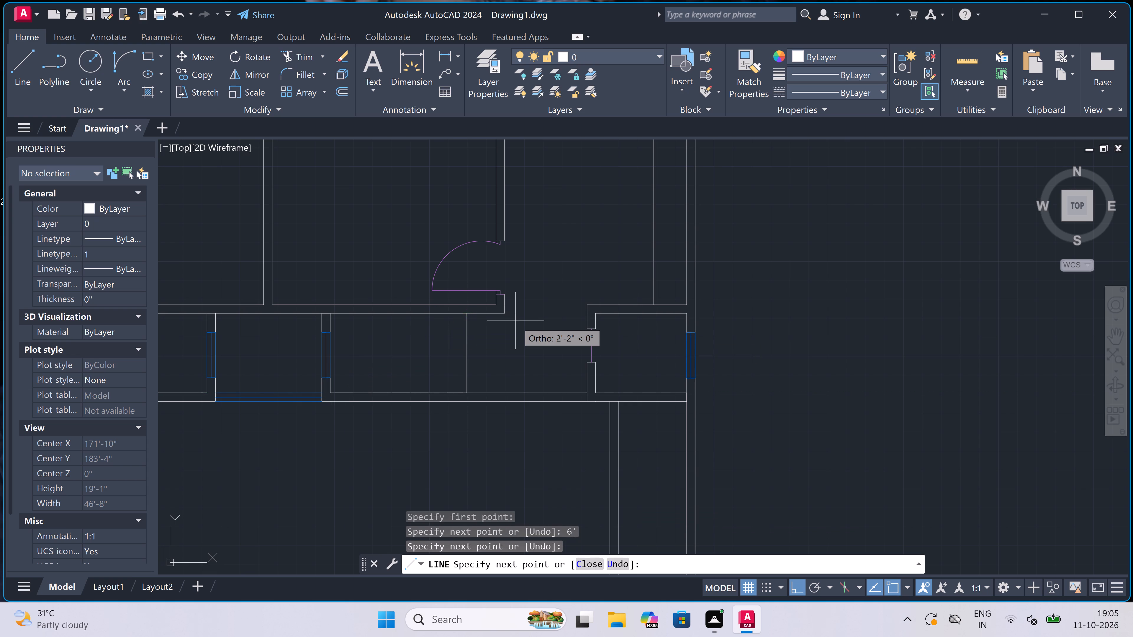
type("4.5\"")
key("space")
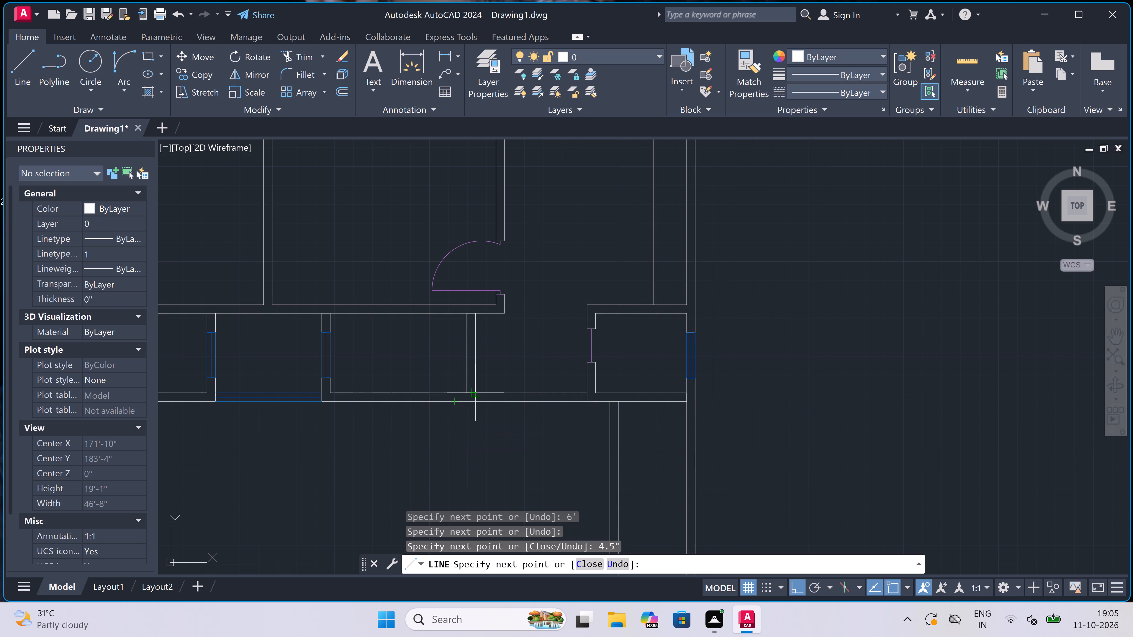
left_click(476, 390)
key("Escape")
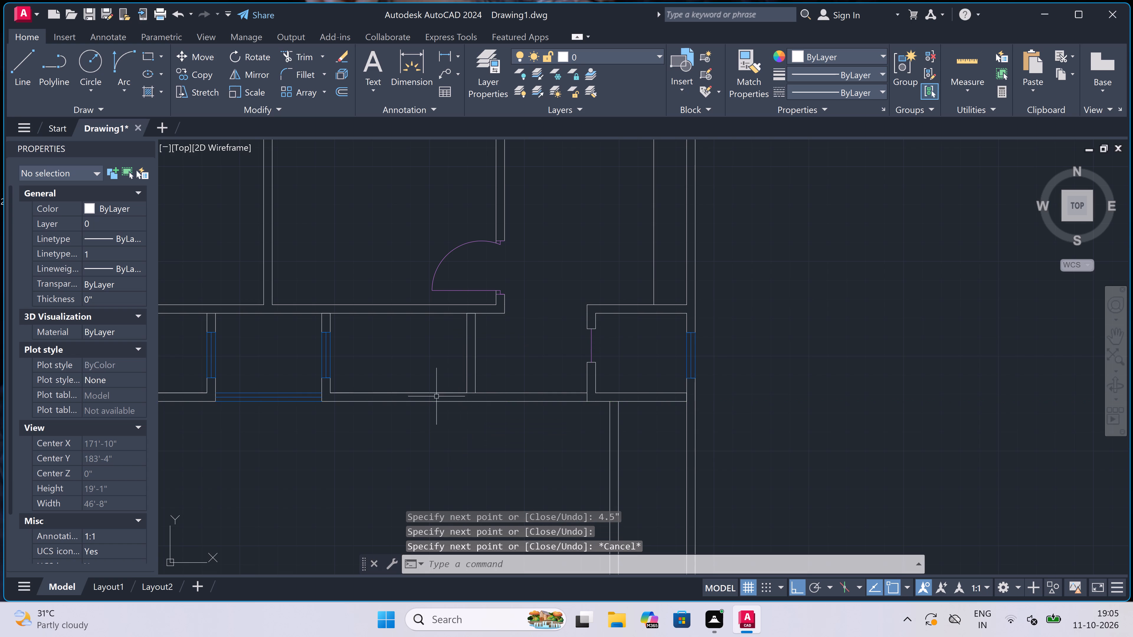
left_click(422, 392)
key("Delete")
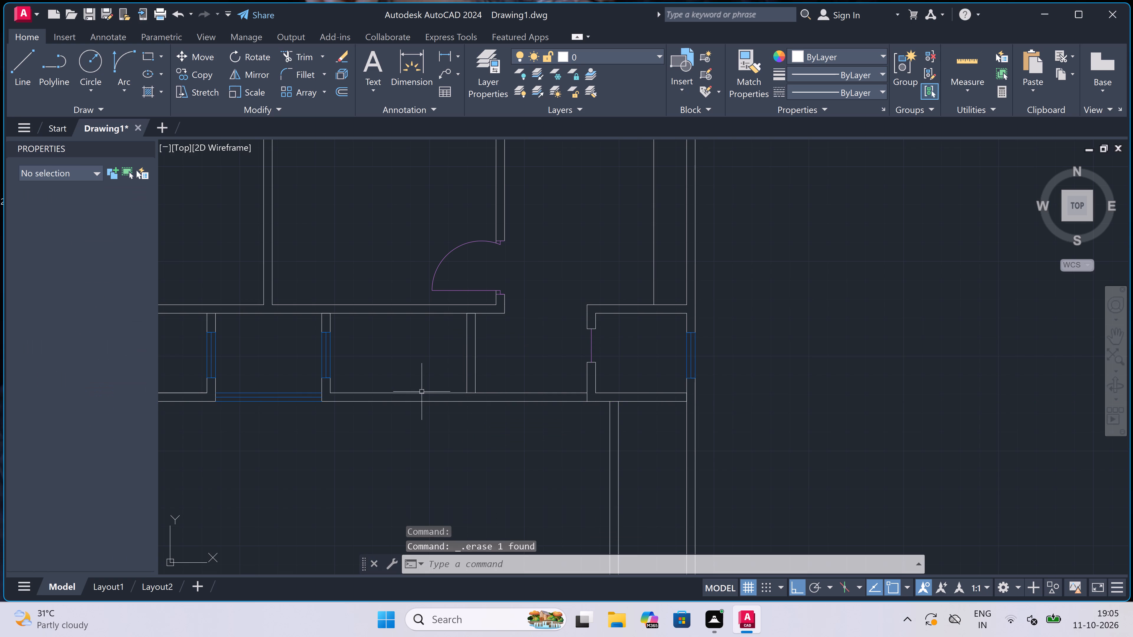
On layer line 2, draw an upper jamb line across the right cross wall, with a 2" downward stop from its midpoint and a 2' leaf leftward.
scroll(424, 392, "down", 3)
scroll(377, 384, "up", 2)
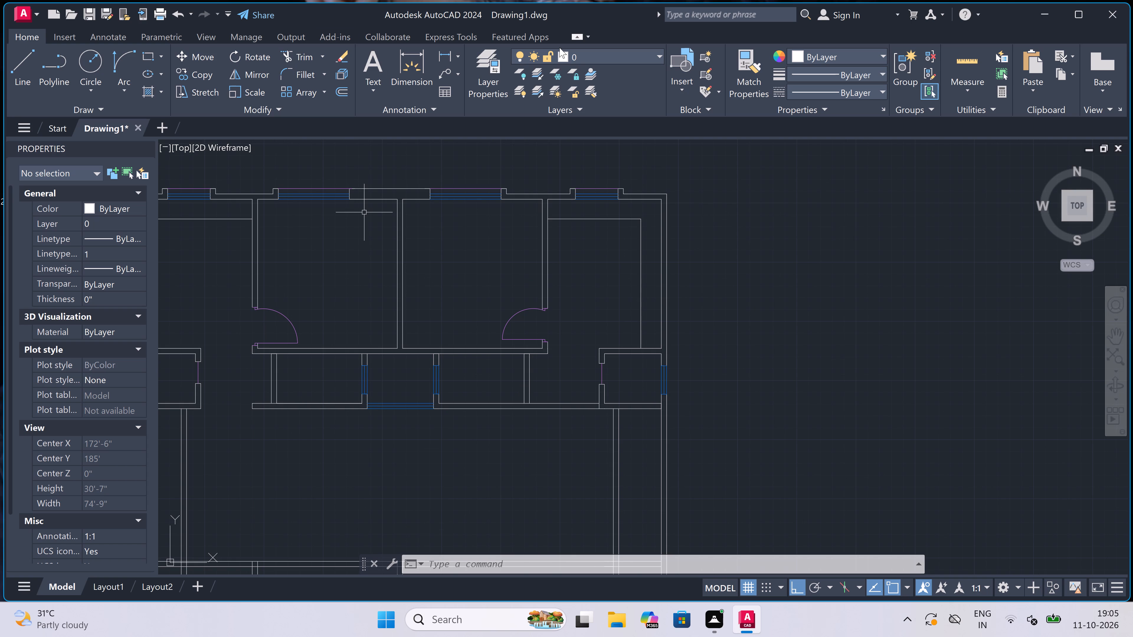
left_click(568, 55)
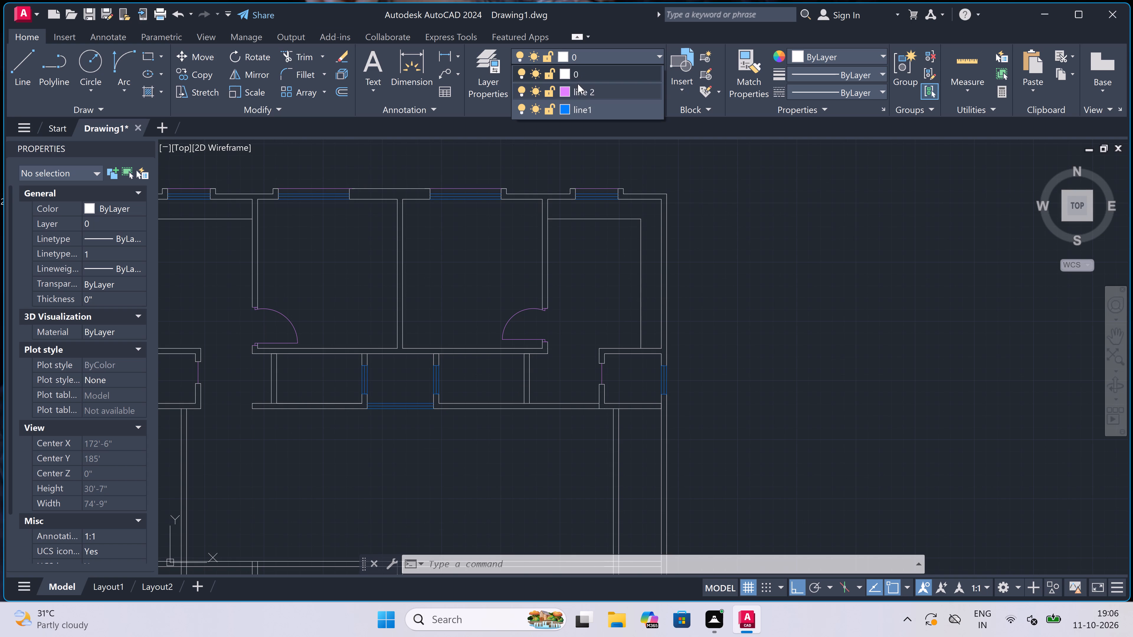
left_click(578, 85)
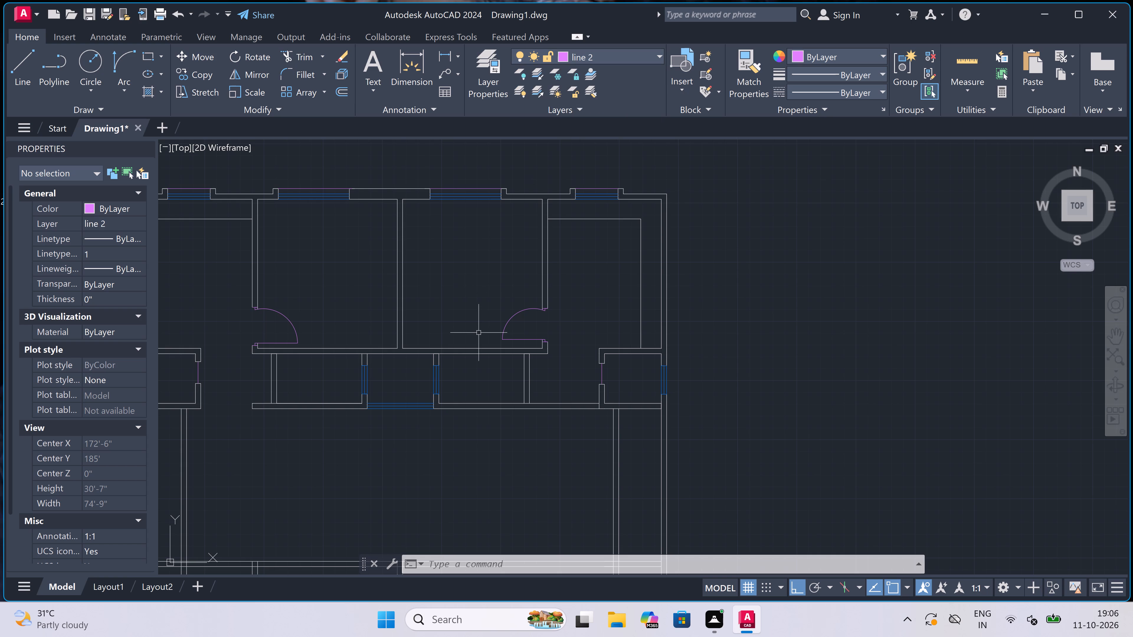
key("l")
key("space")
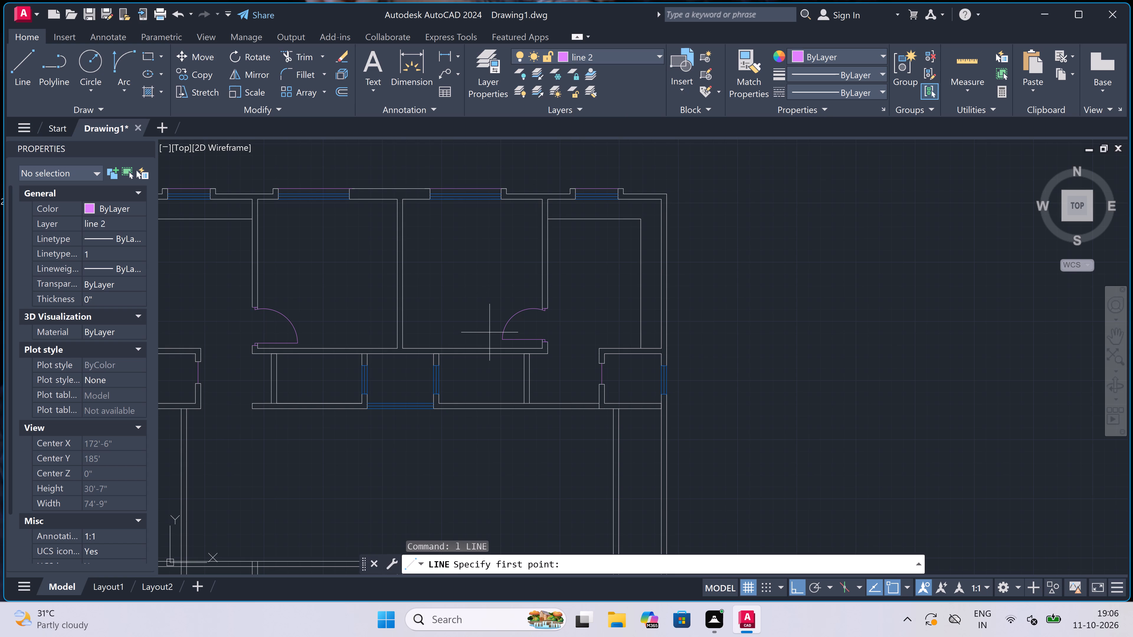
scroll(539, 351, "up", 3)
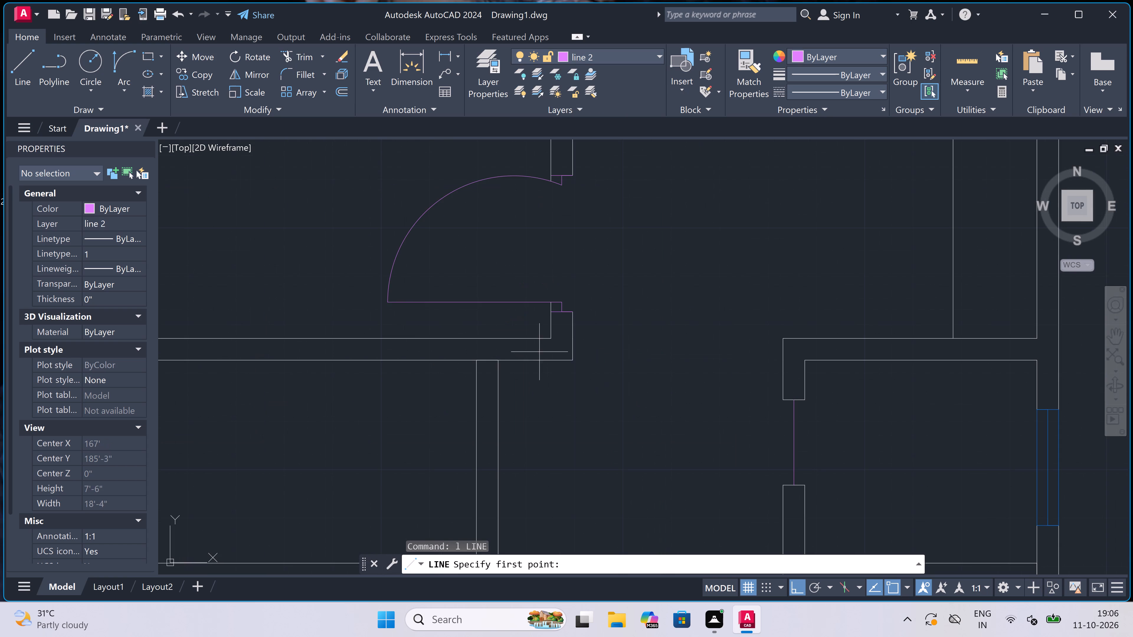
left_click(499, 381)
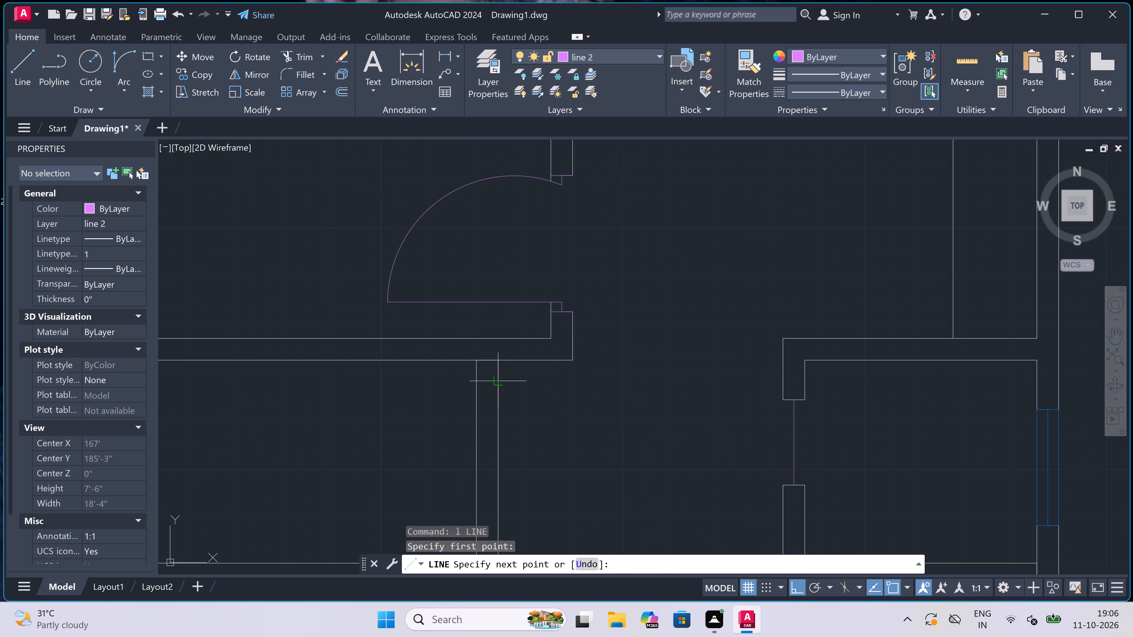
left_click(479, 382)
scroll(479, 382, "up", 2)
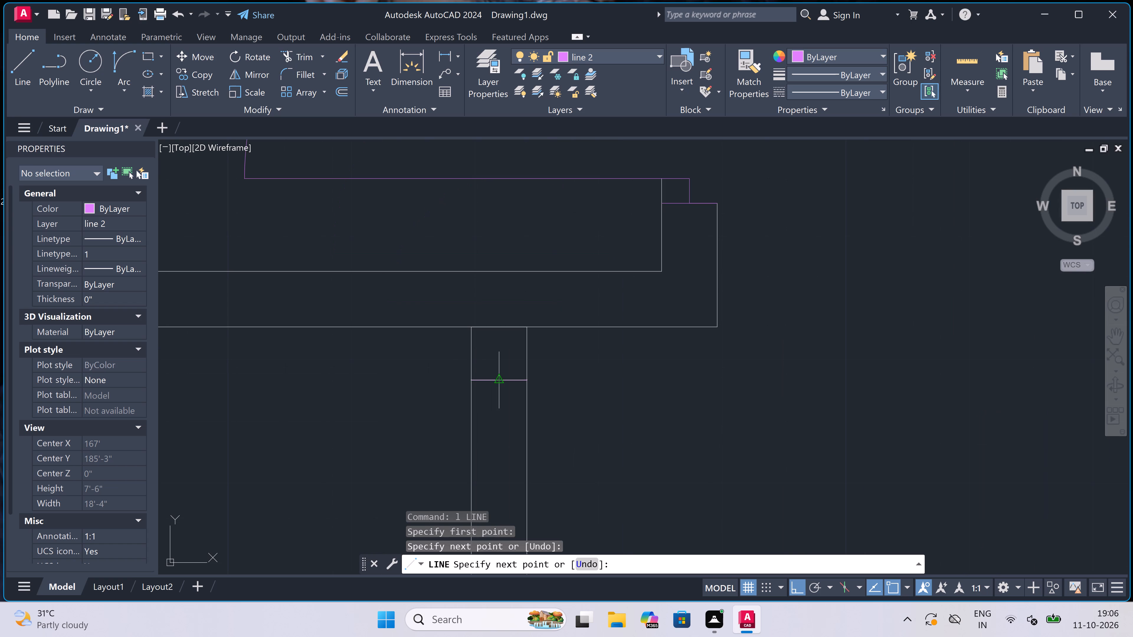
left_click(497, 379)
type("2\"")
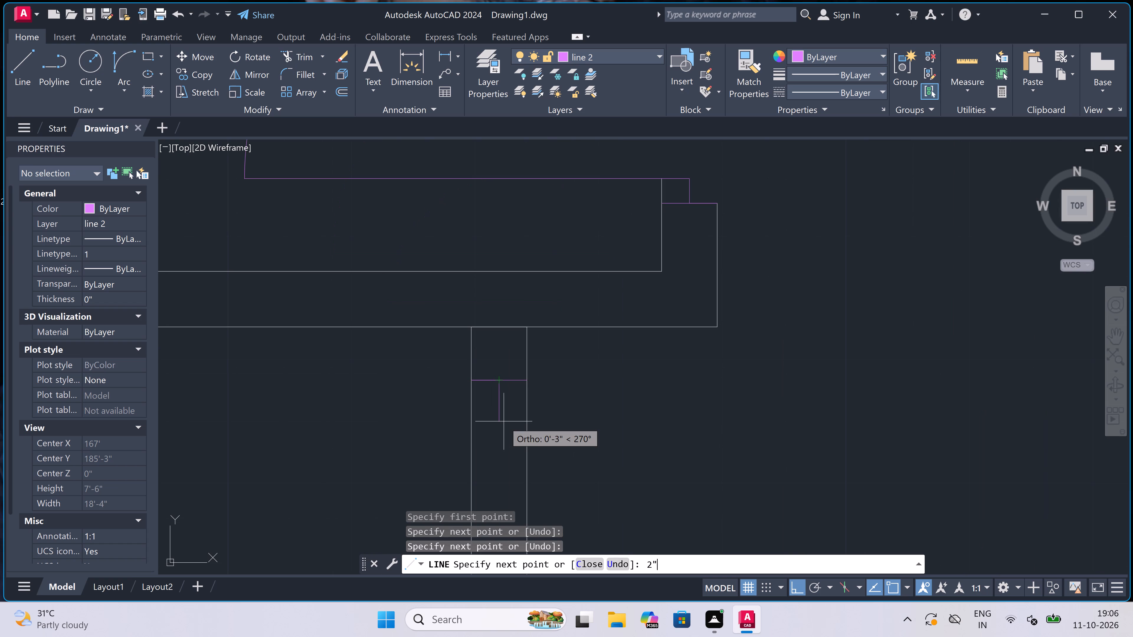
key("space")
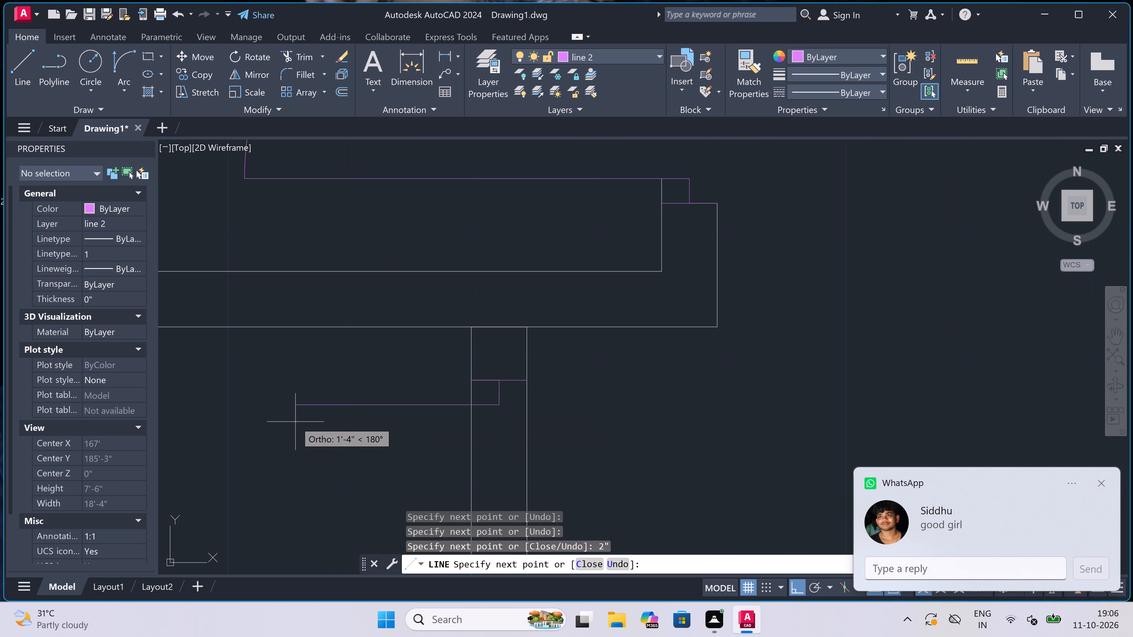
type("2'")
key("space")
key("Escape")
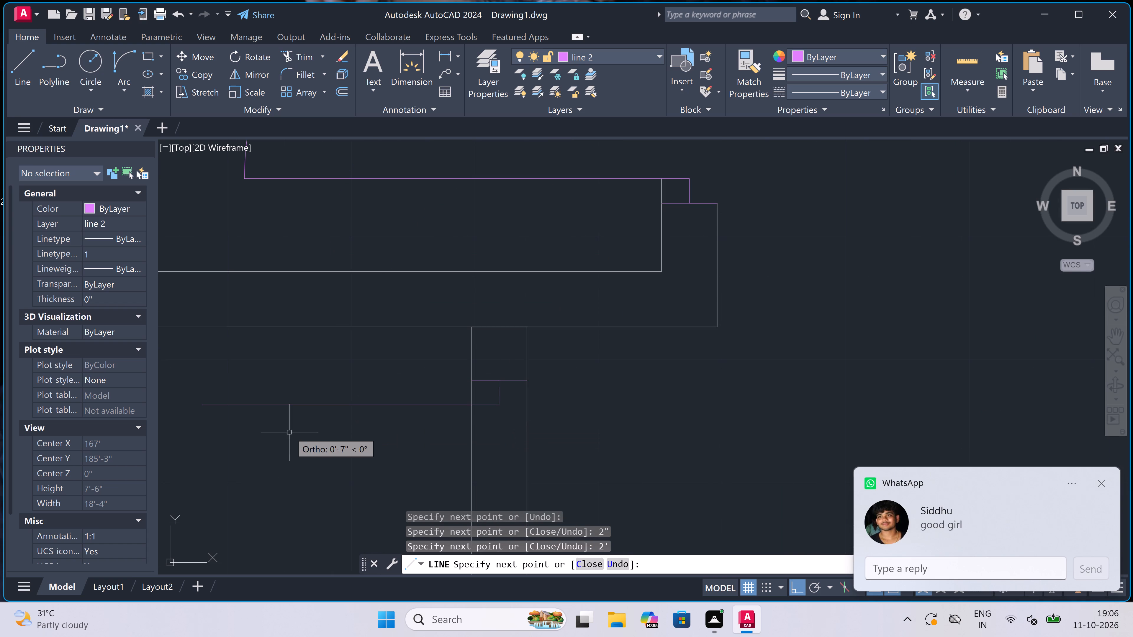
Draw the door's lower jamb line across the right cross wall, with a 2" upward stop from its midpoint.
key("space")
scroll(444, 295, "down", 2)
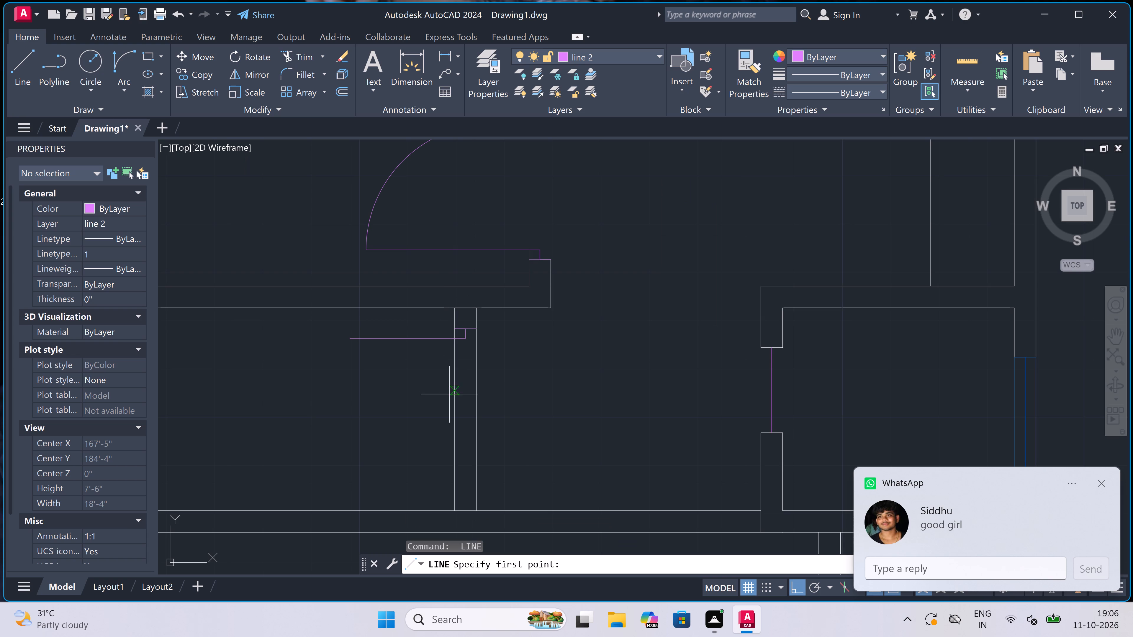
left_click(452, 432)
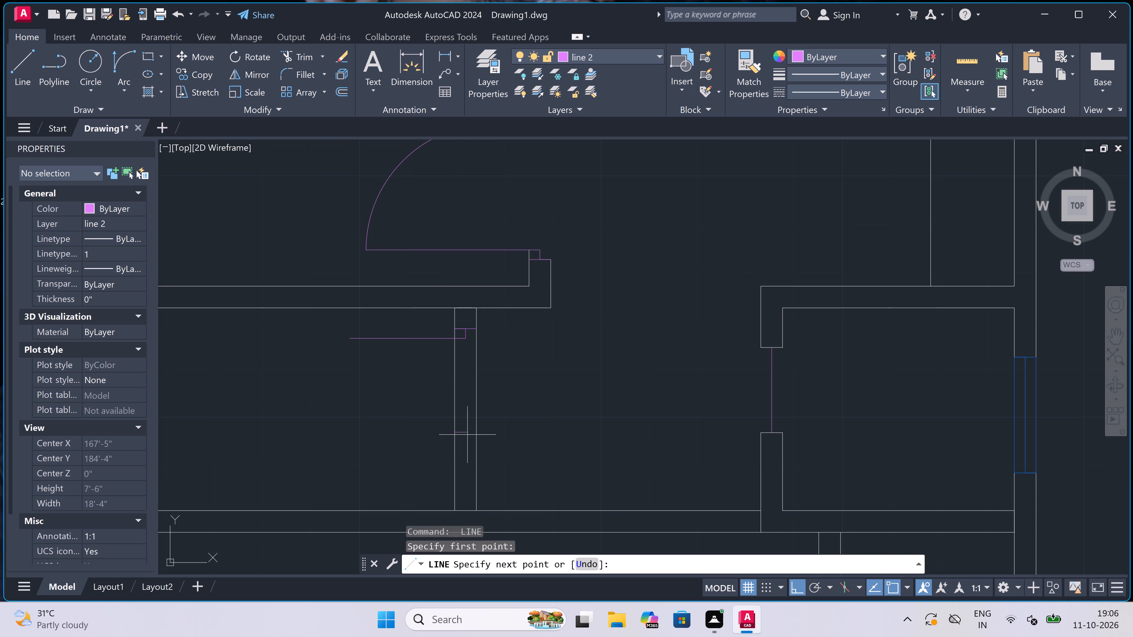
left_click(475, 433)
left_click(464, 434)
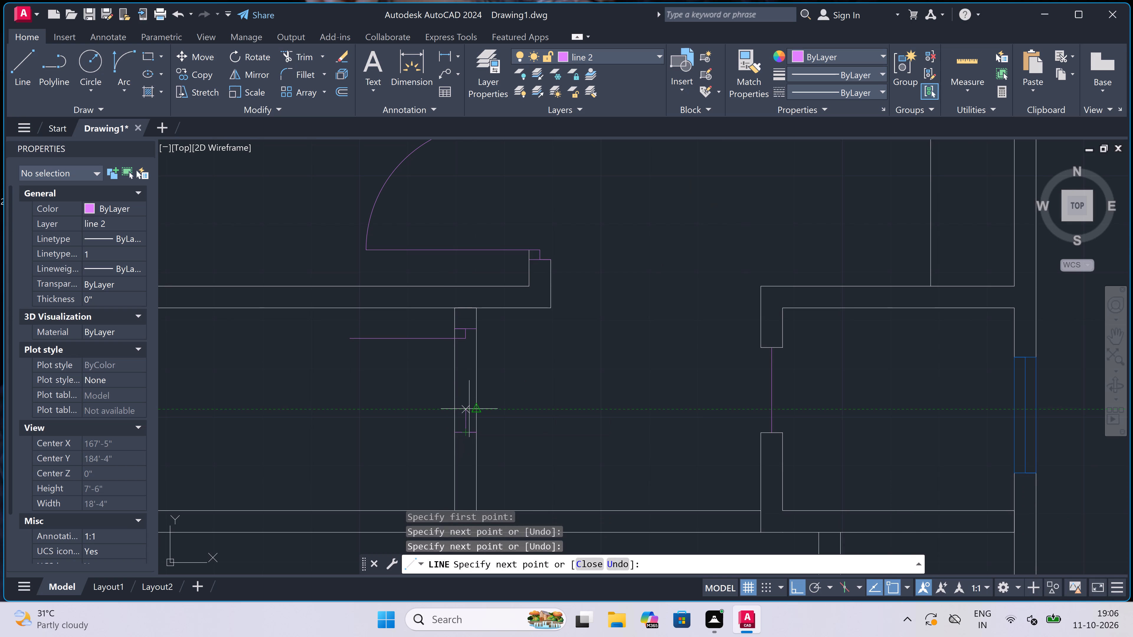
type("2\"")
key("space")
key("Escape")
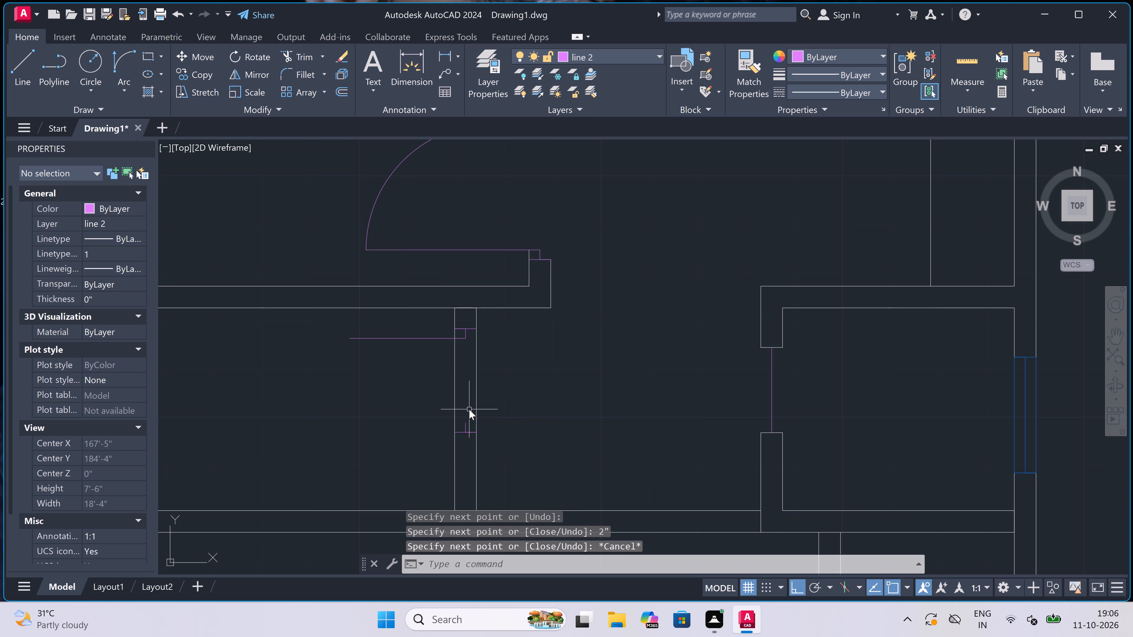
Draw the door swing arc from the leaf's free end to the top of the lower jamb's stop.
left_click(124, 59)
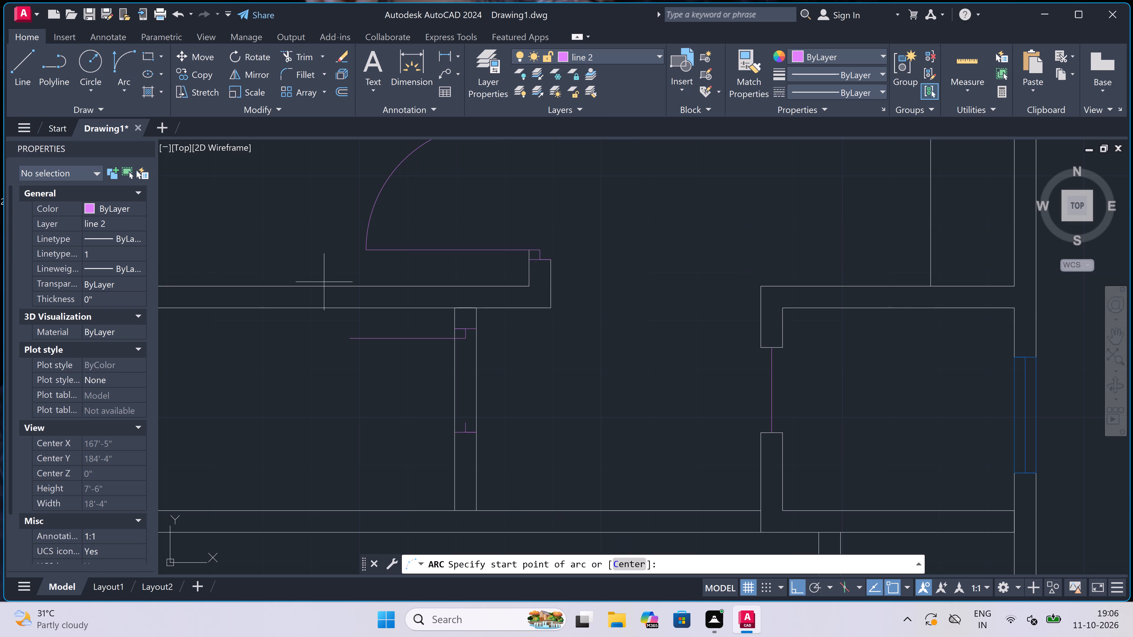
left_click(351, 339)
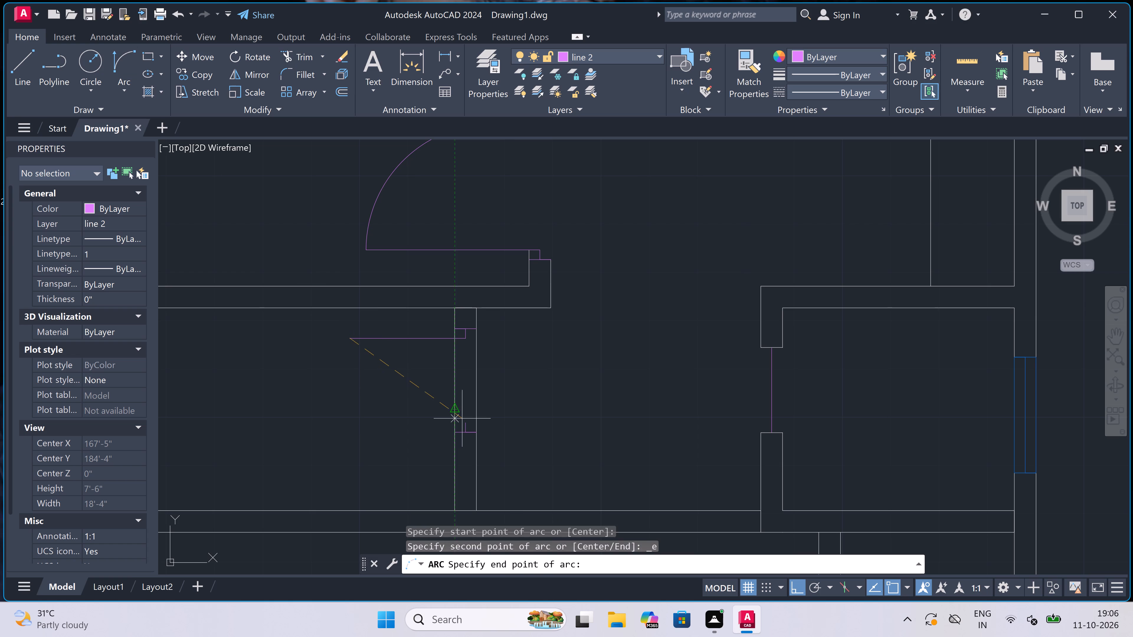
left_click(465, 421)
left_click(395, 458)
Trim both face lines of the right cross wall between the door's two jambs.
key("t")
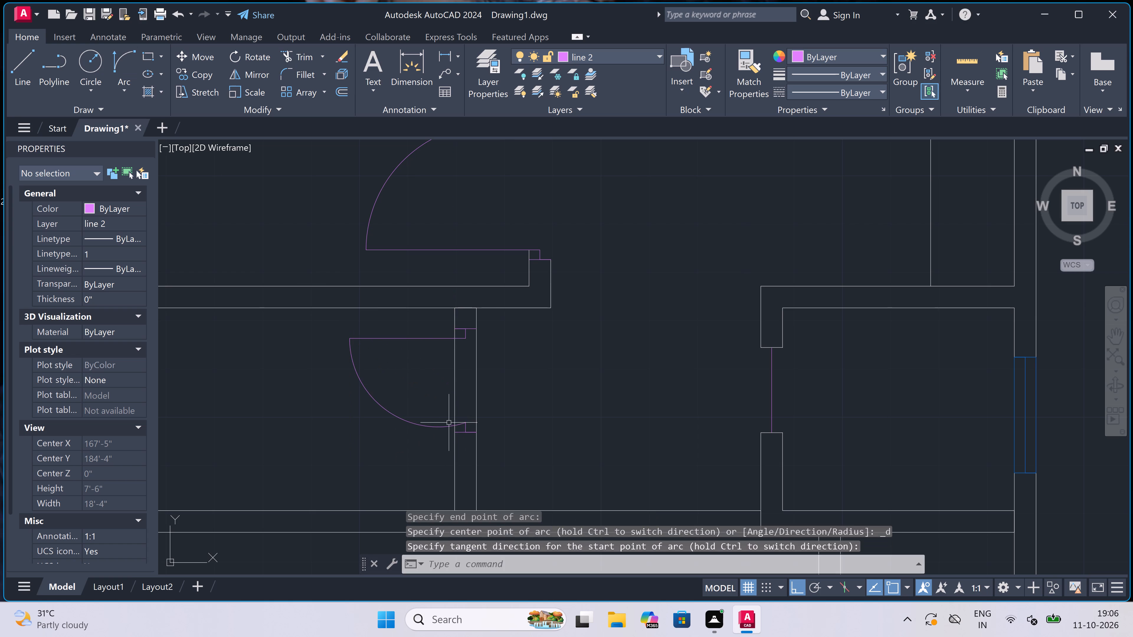
key("r")
key("space")
left_click_drag(441, 397, 446, 397)
left_click(536, 393)
scroll(491, 387, "down", 5)
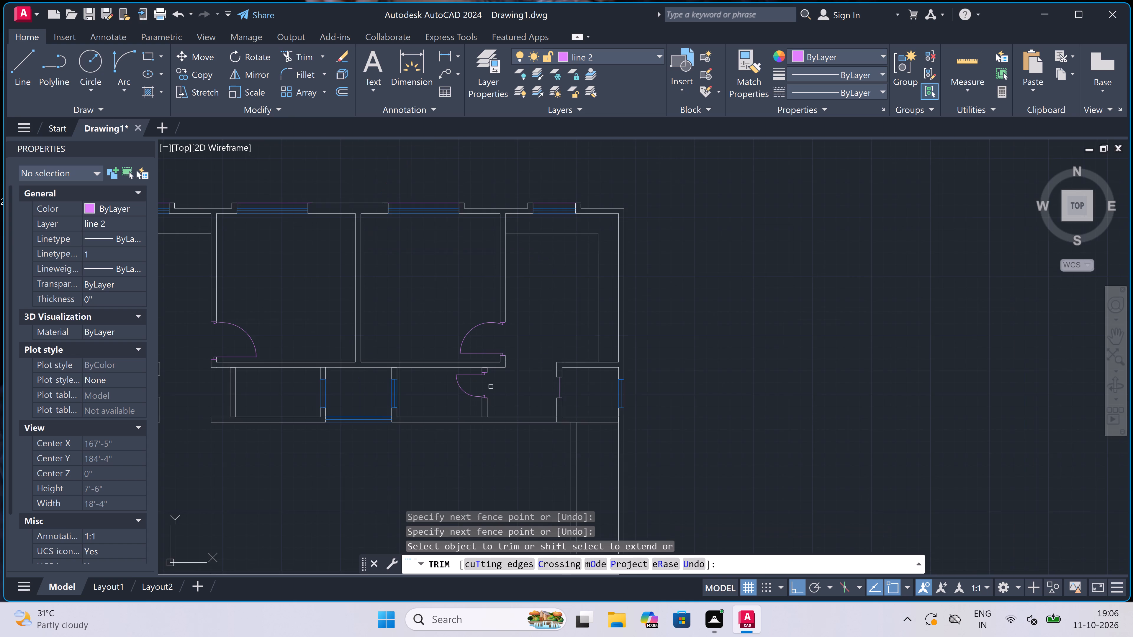
key("Escape")
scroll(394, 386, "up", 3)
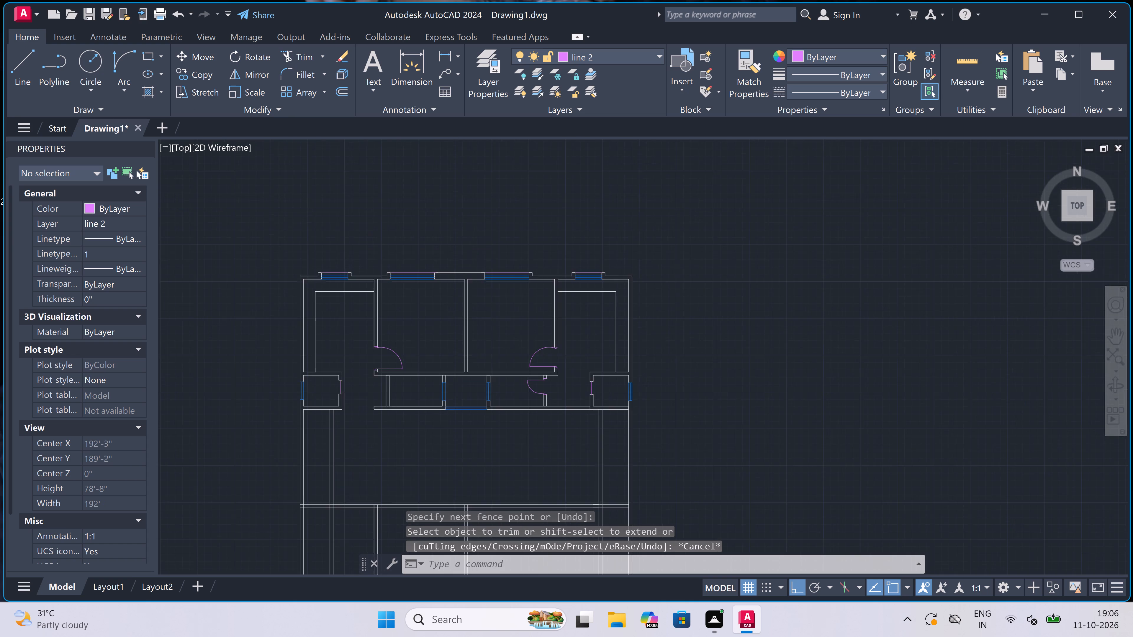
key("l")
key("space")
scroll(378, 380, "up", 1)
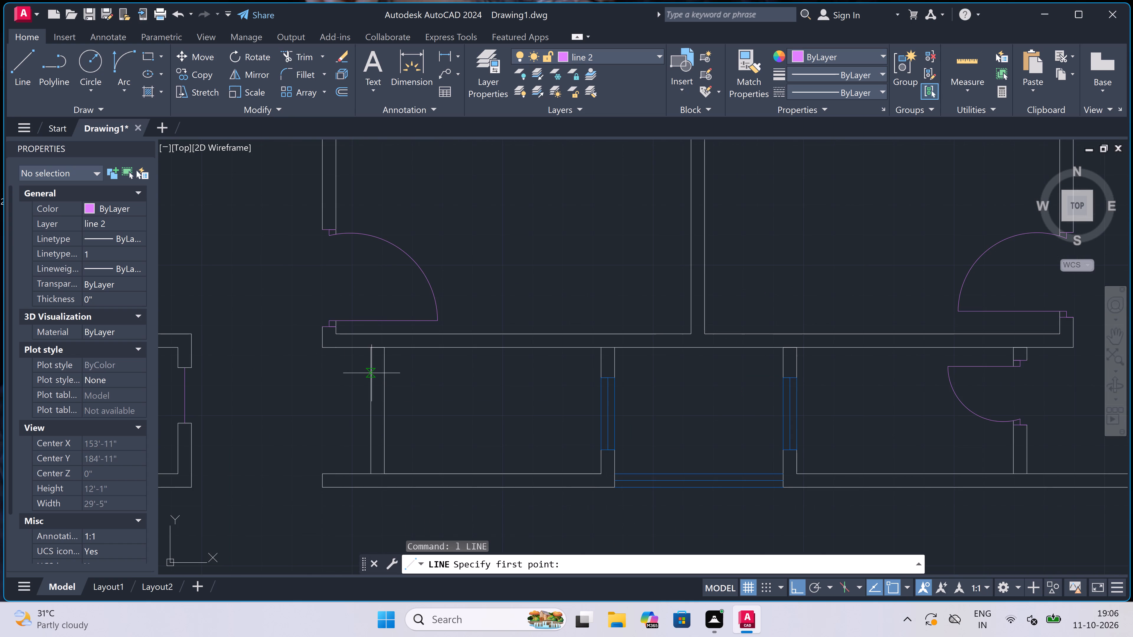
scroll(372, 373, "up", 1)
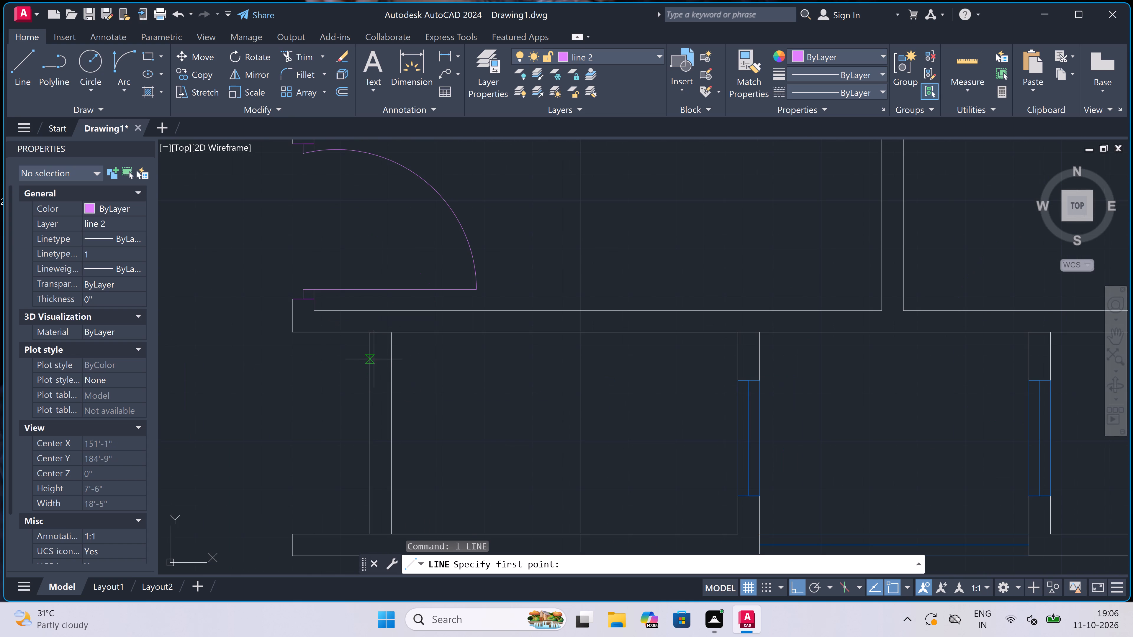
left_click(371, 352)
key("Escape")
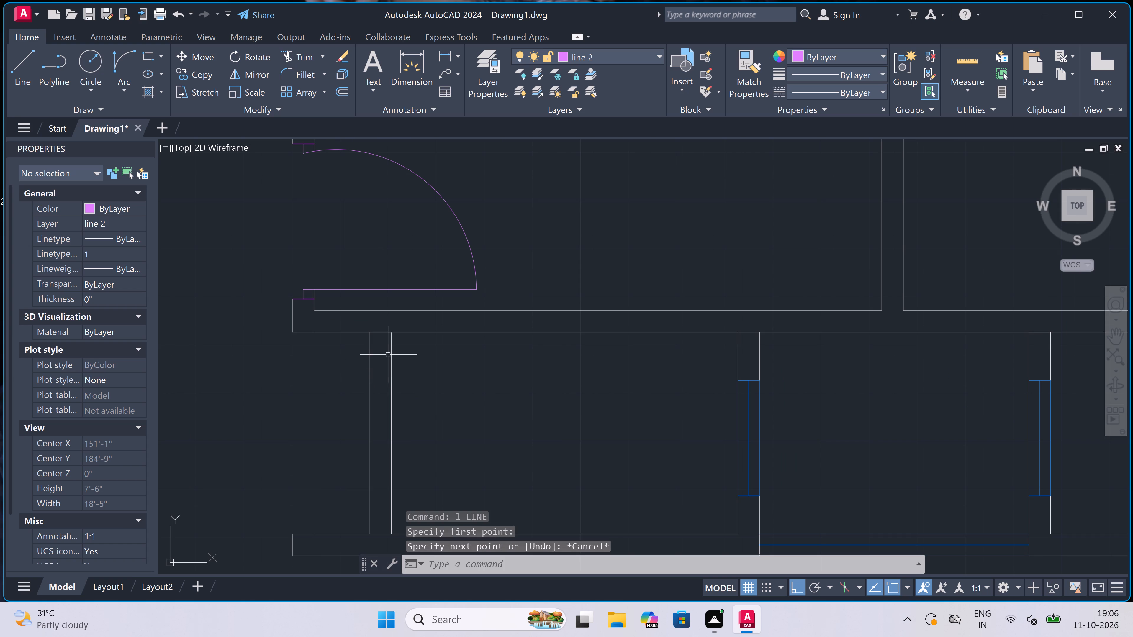
Draw an upper jamb line across the left cross wall, with a 2" downward stop from its midpoint and a 2' leaf rightward.
key("space")
left_click(372, 362)
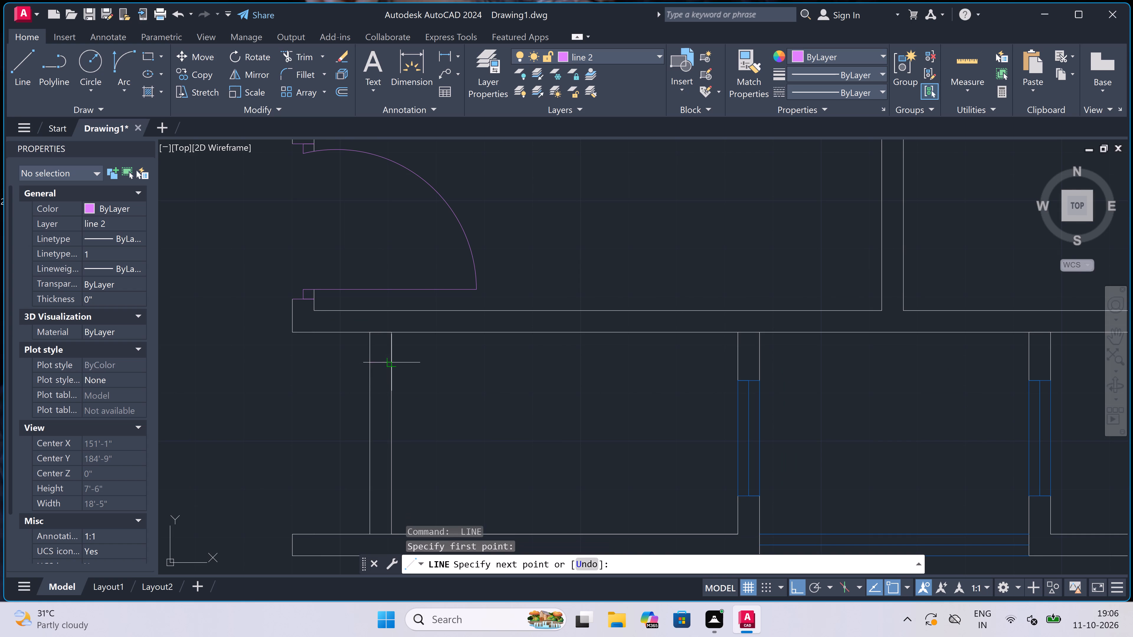
left_click(392, 361)
left_click(379, 363)
key("2")
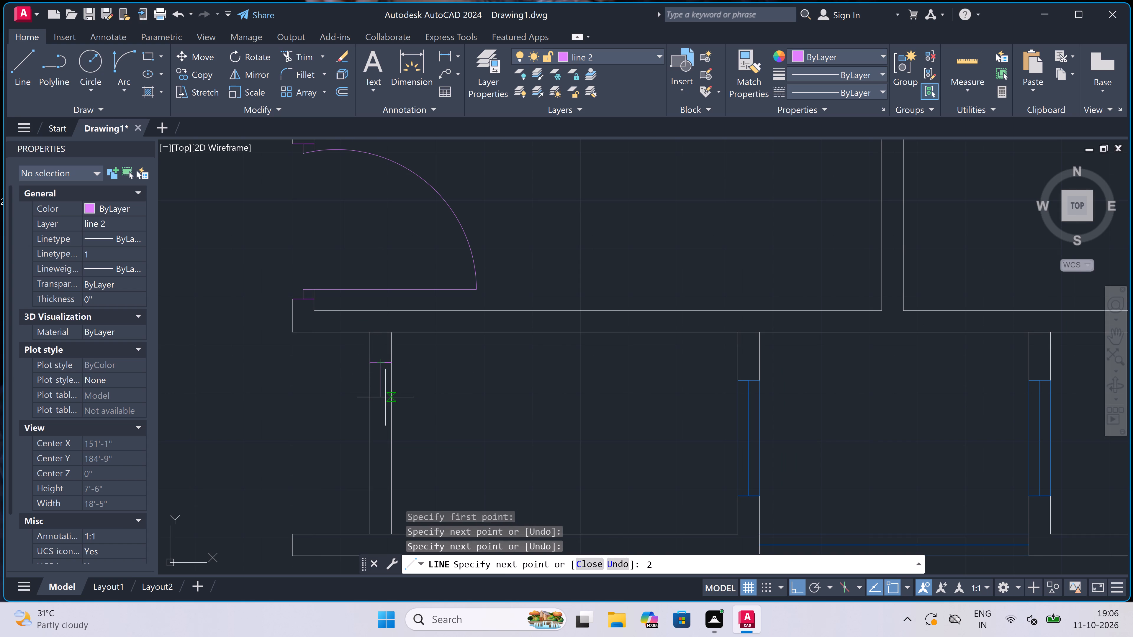
type("\"")
key("space")
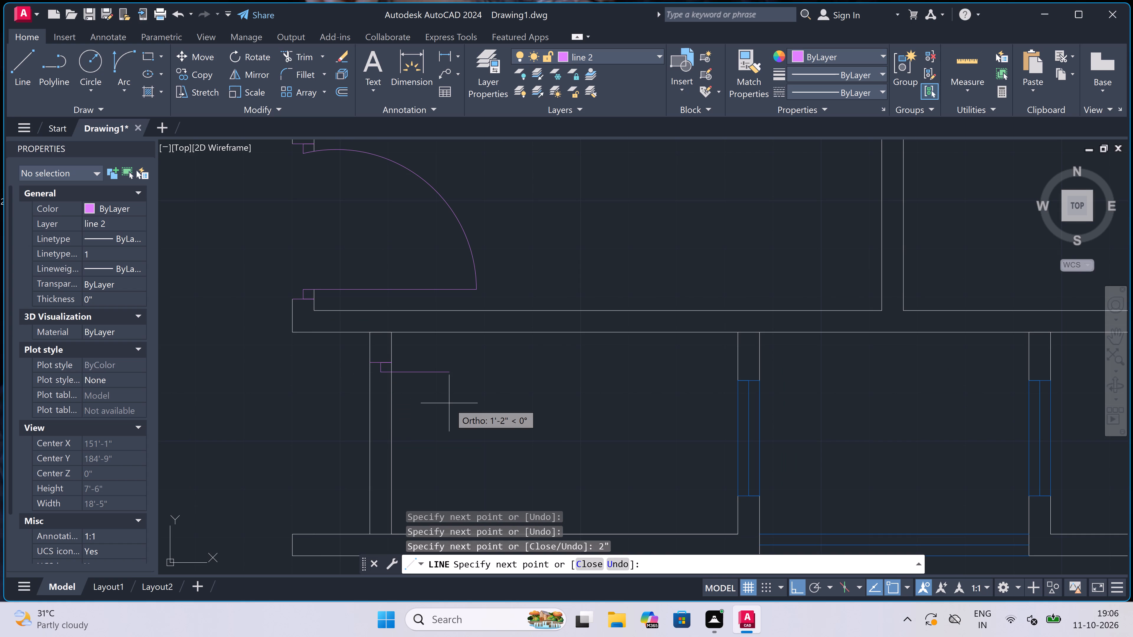
type("2'")
key("space")
key("Escape")
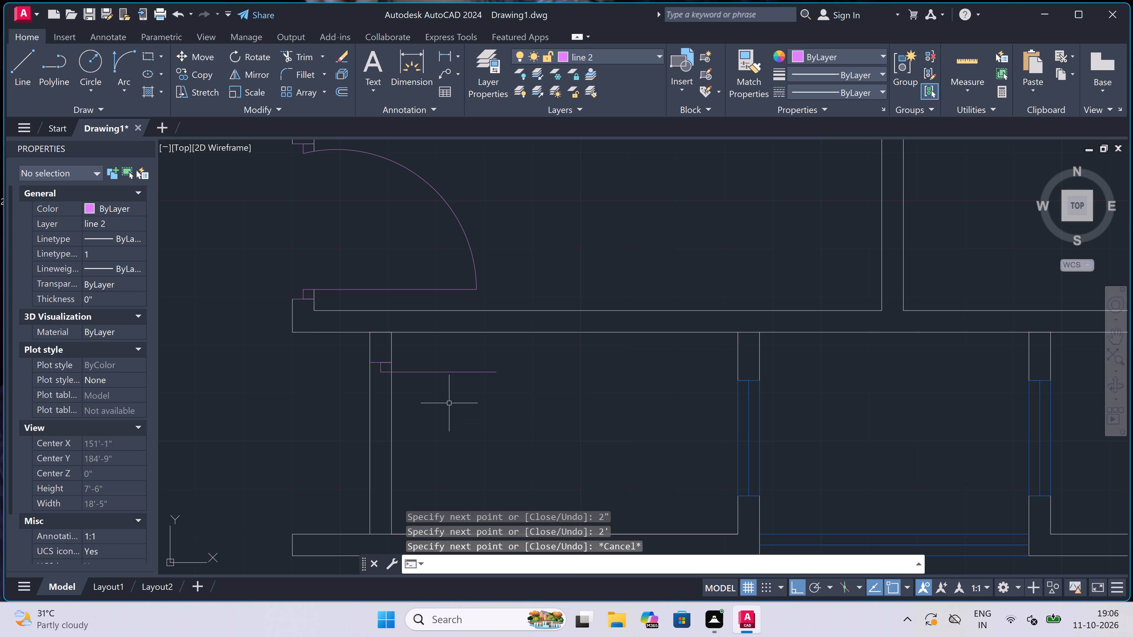
Draw the door's lower jamb line across the left cross wall, with a 2" upward stop from its midpoint.
key("space")
left_click(394, 453)
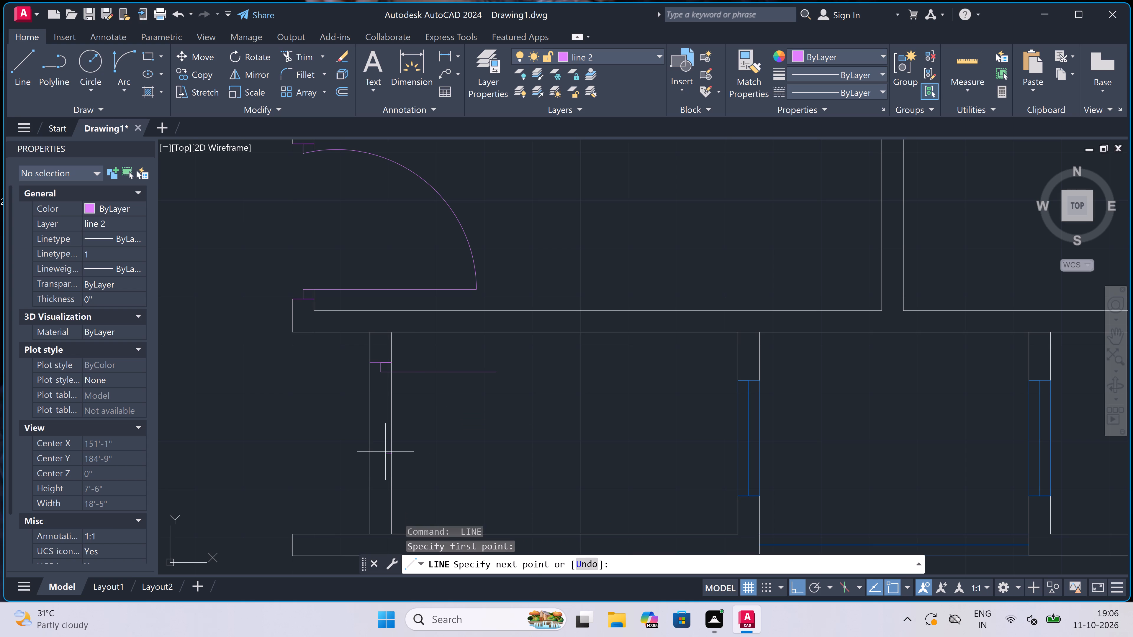
left_click(370, 452)
left_click(380, 455)
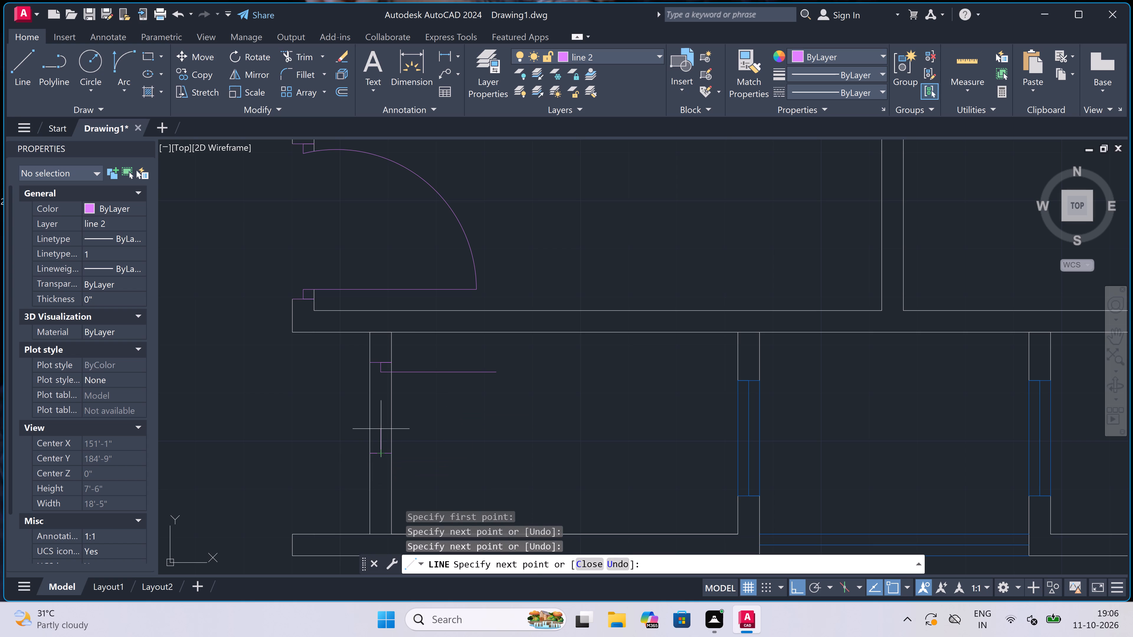
key("shift+quotedbl")
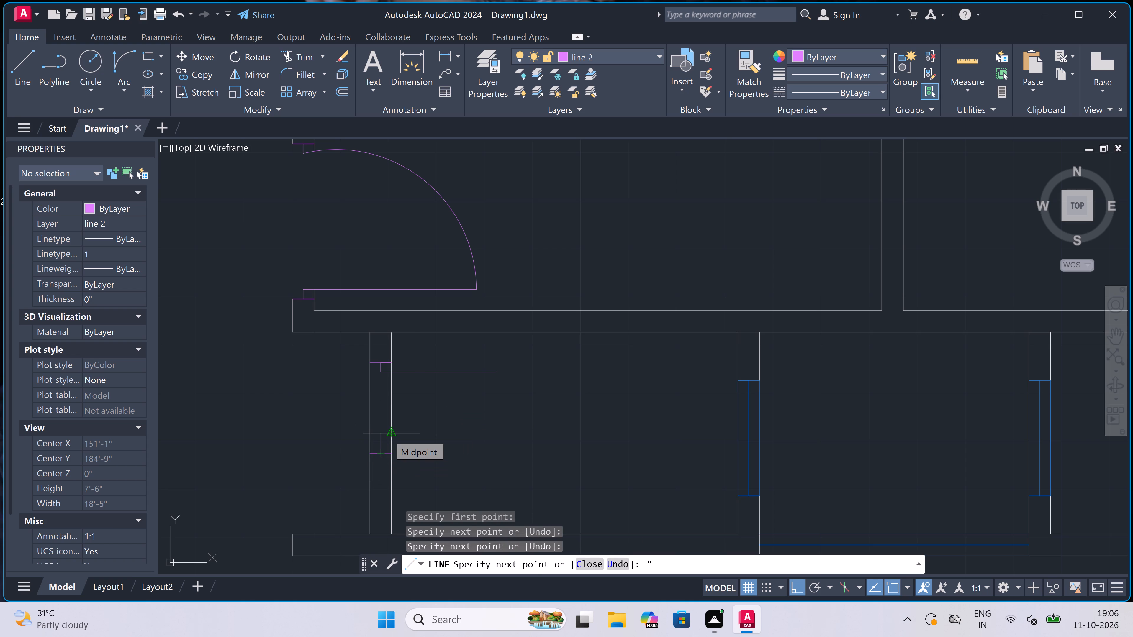
key("BackSpace")
key("BackSpace")
type("2\"")
key("space")
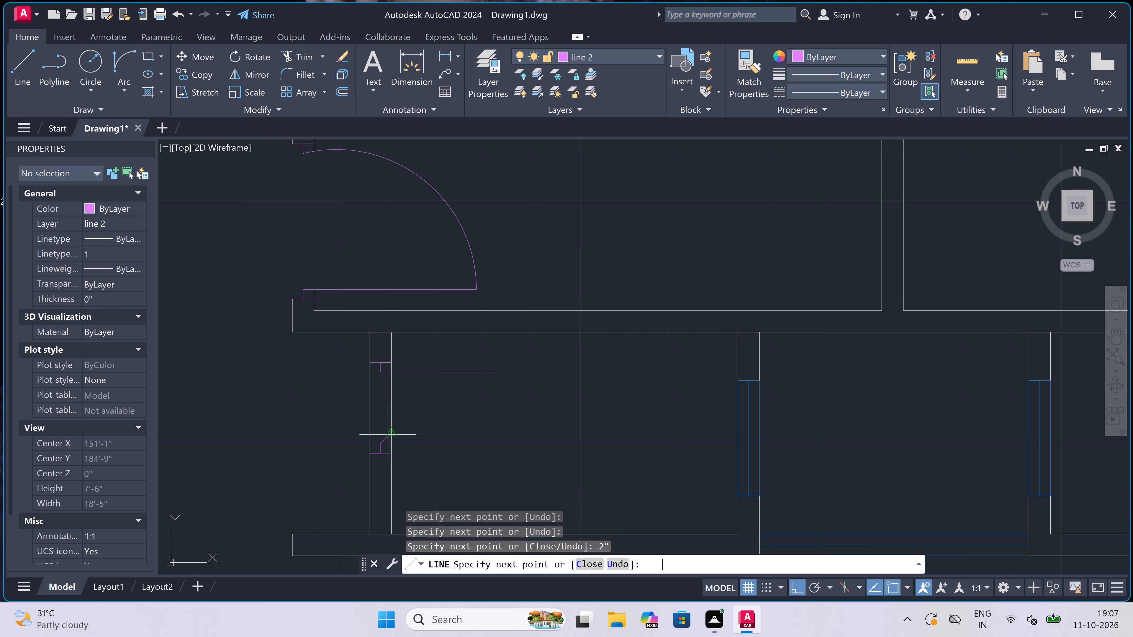
key("Escape")
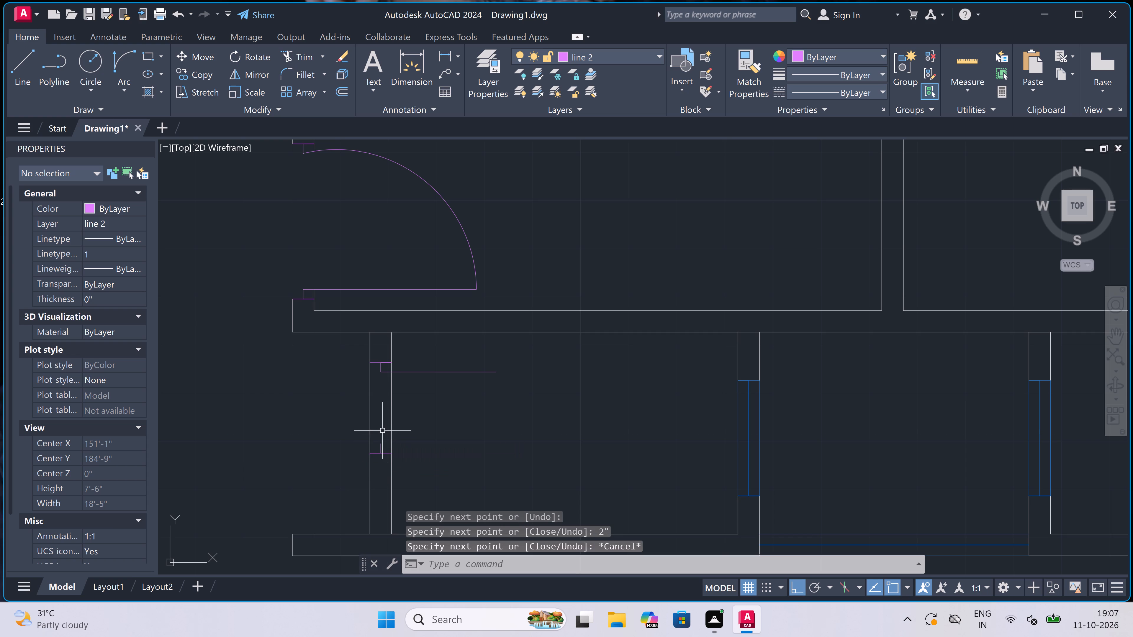
Draw the left cross wall door's swing arc from the leaf's free end to the top of the lower jamb's stop.
left_click(123, 54)
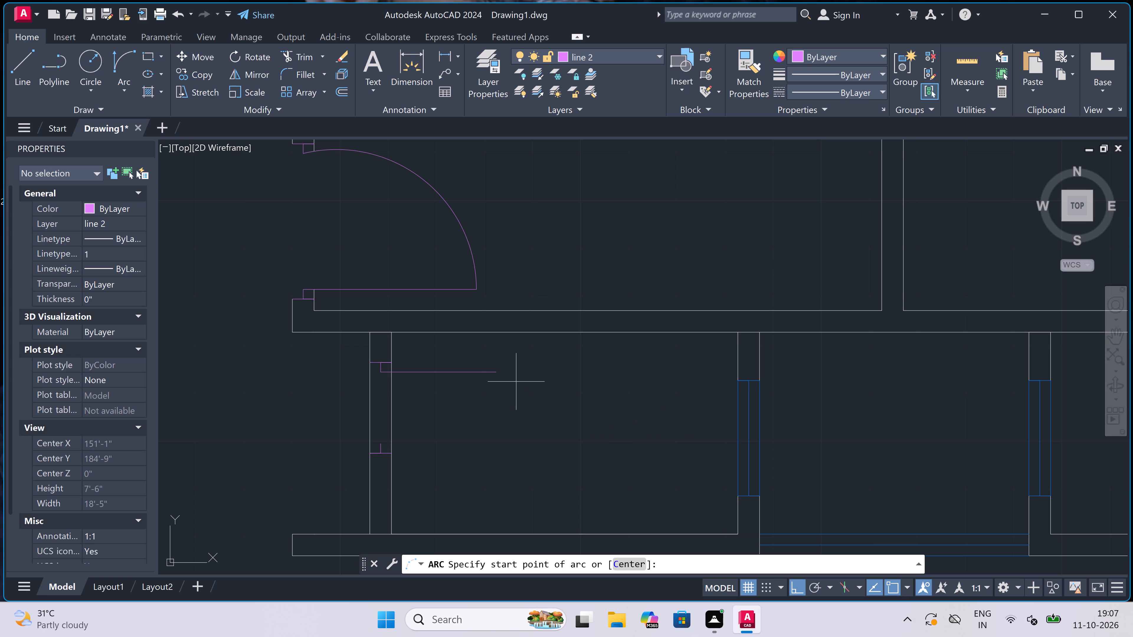
left_click_drag(503, 375, 497, 382)
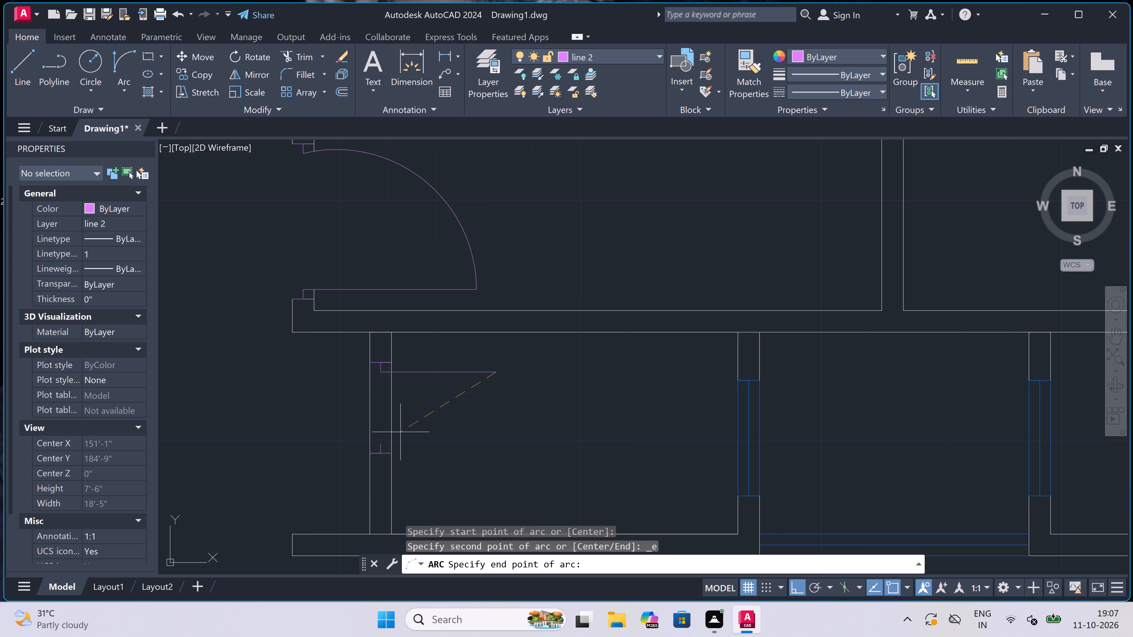
left_click(380, 447)
left_click(479, 458)
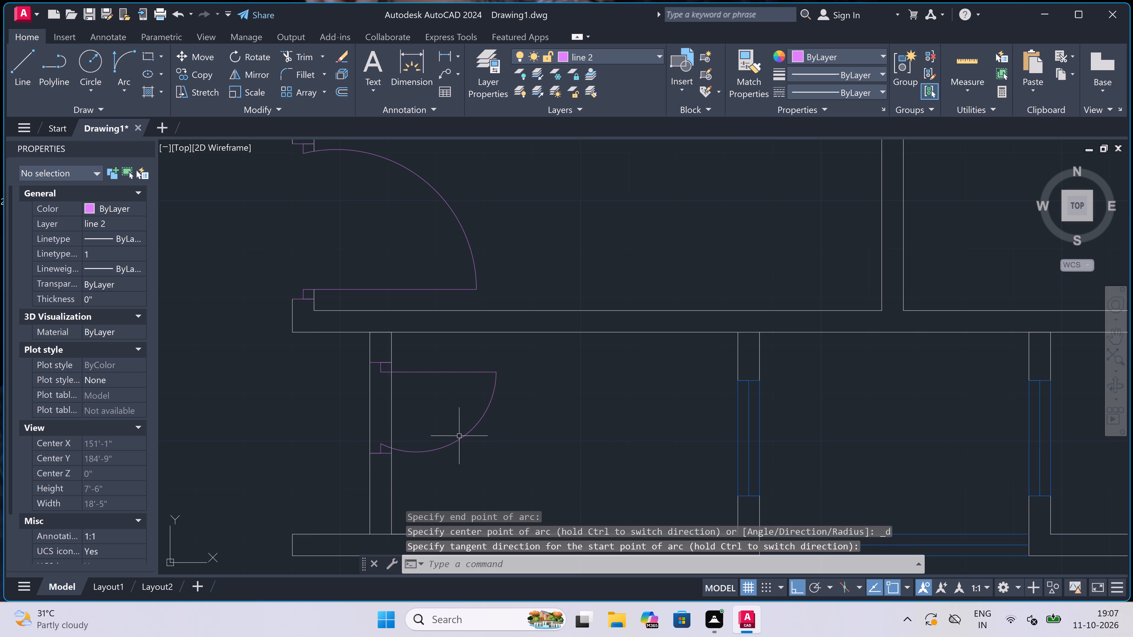
Trim both face lines of the left cross wall between the door's two jambs.
key("t")
key("r")
key("space")
left_click(441, 397)
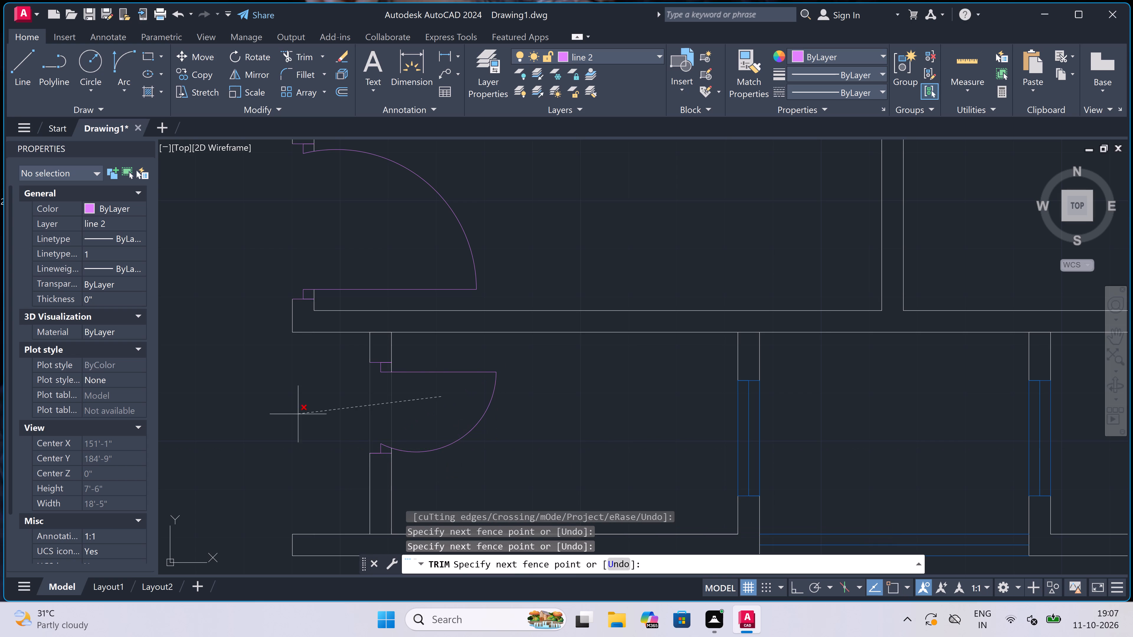
left_click_drag(298, 414, 304, 414)
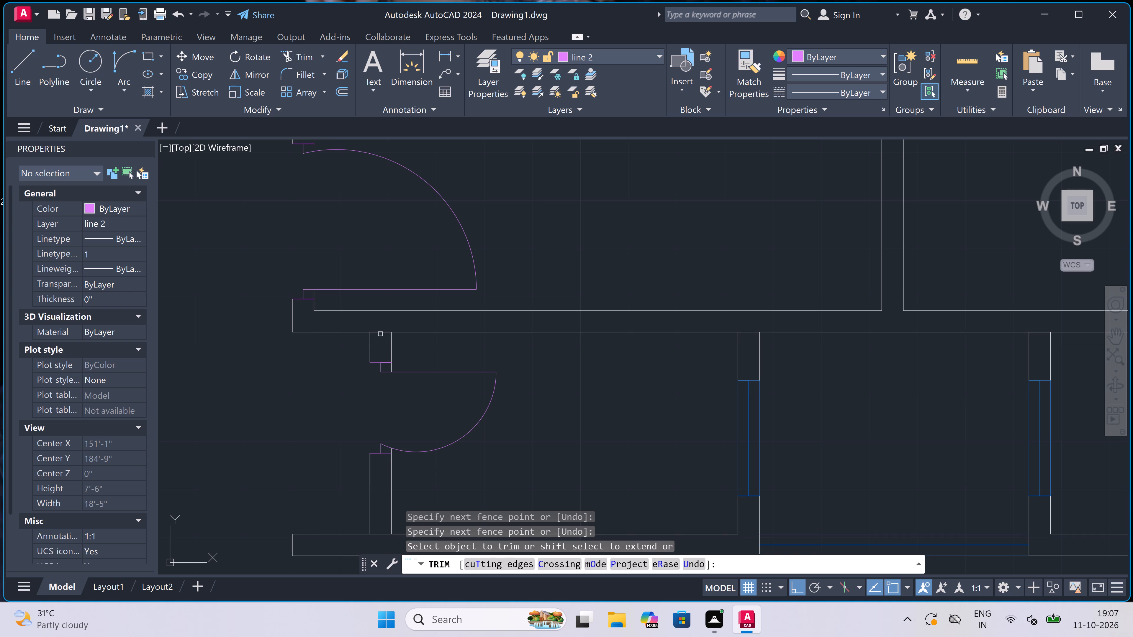
Trim the wall lines closing the junctions at the left cross wall's top and bottom and at the tops of both windowed partitions.
double_click(380, 332)
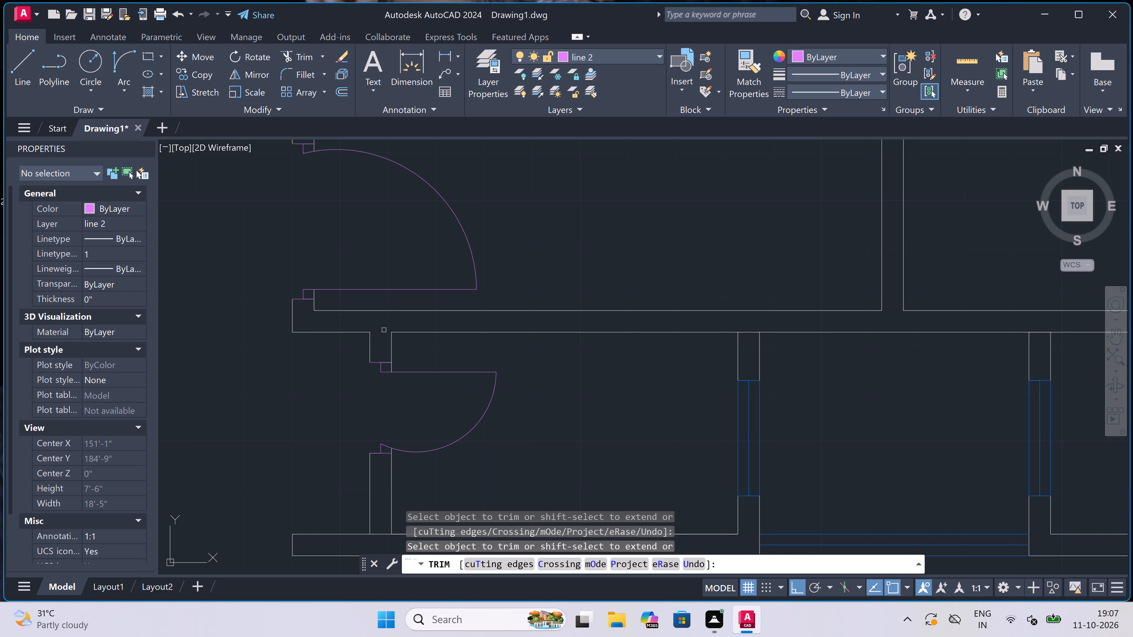
scroll(410, 322, "down", 2)
scroll(542, 328, "up", 3)
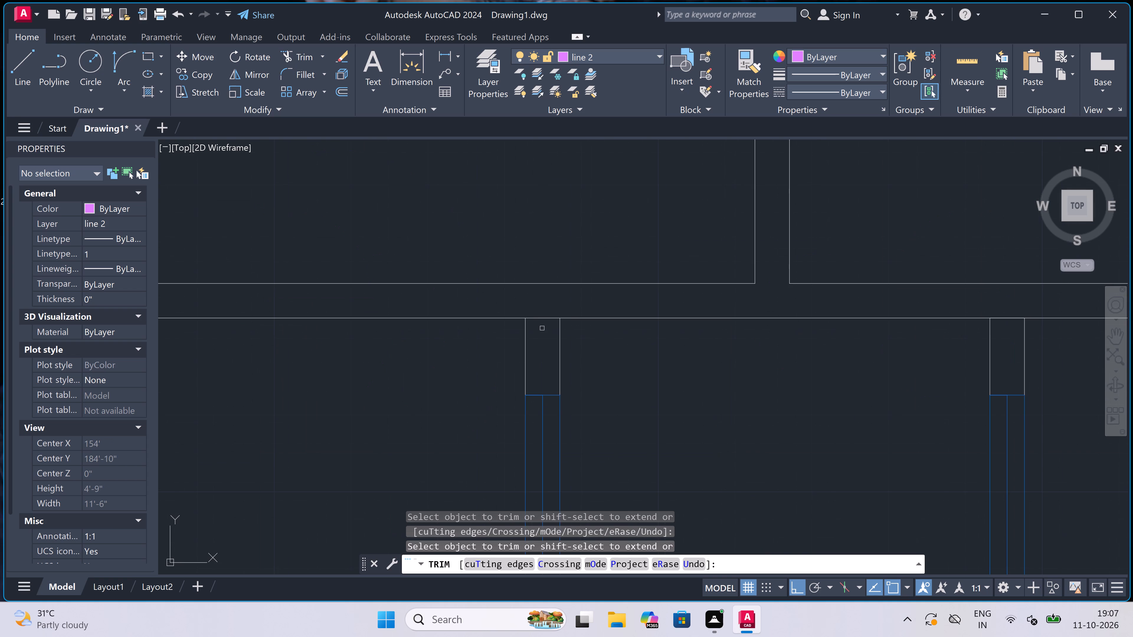
left_click(542, 328)
left_click(542, 312)
scroll(542, 312, "down", 5)
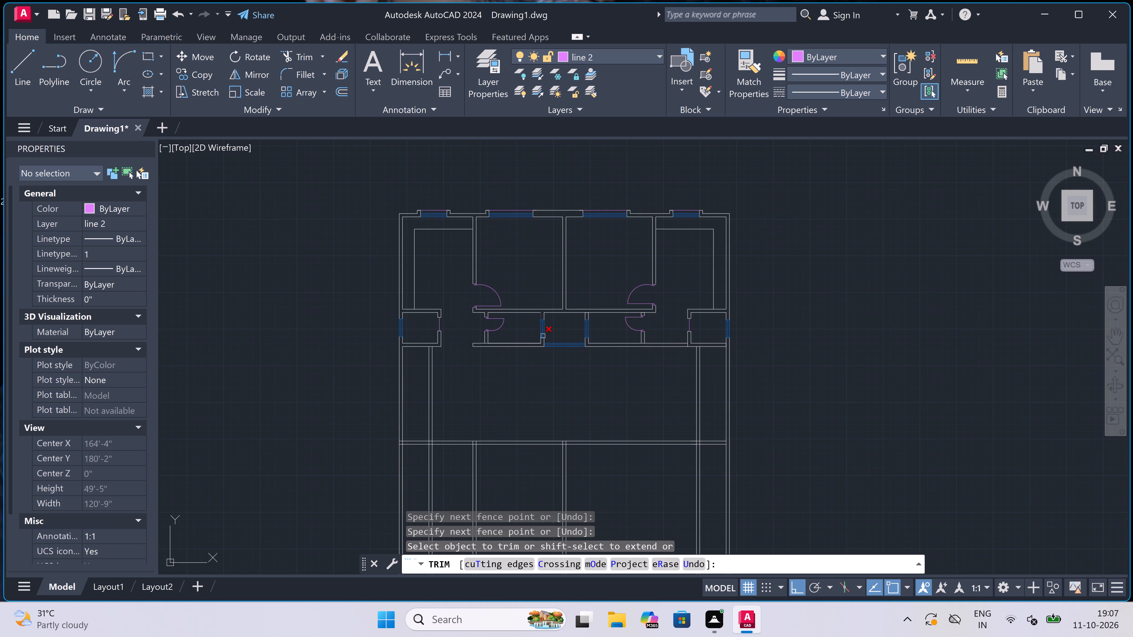
scroll(543, 340, "up", 4)
scroll(684, 294, "down", 2)
scroll(736, 247, "up", 3)
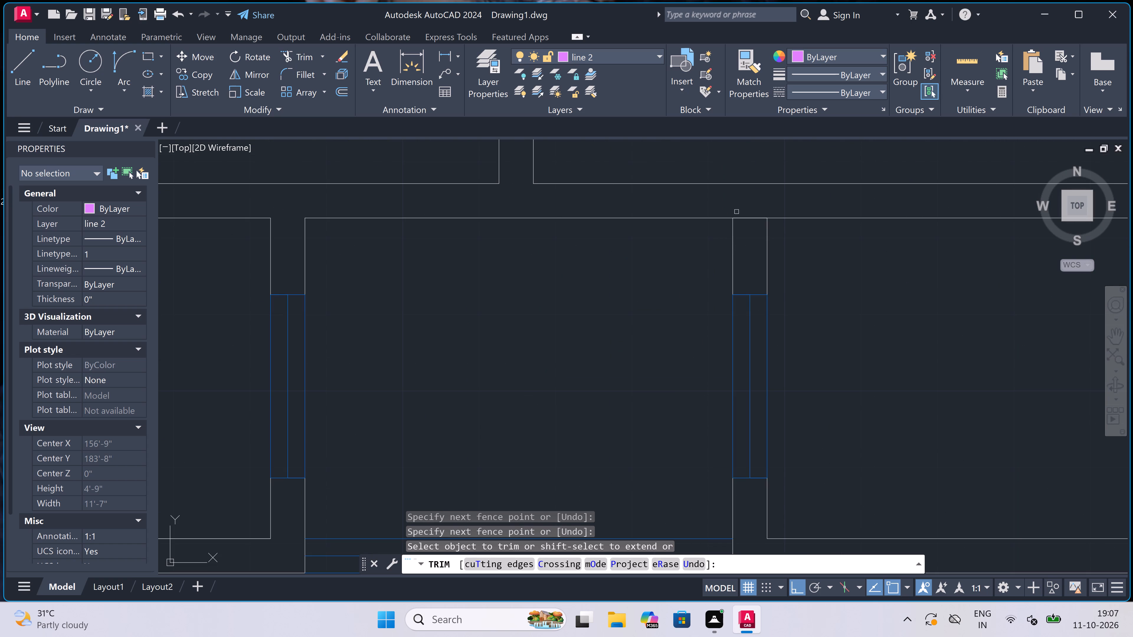
left_click(745, 211)
left_click(749, 239)
scroll(749, 239, "down", 4)
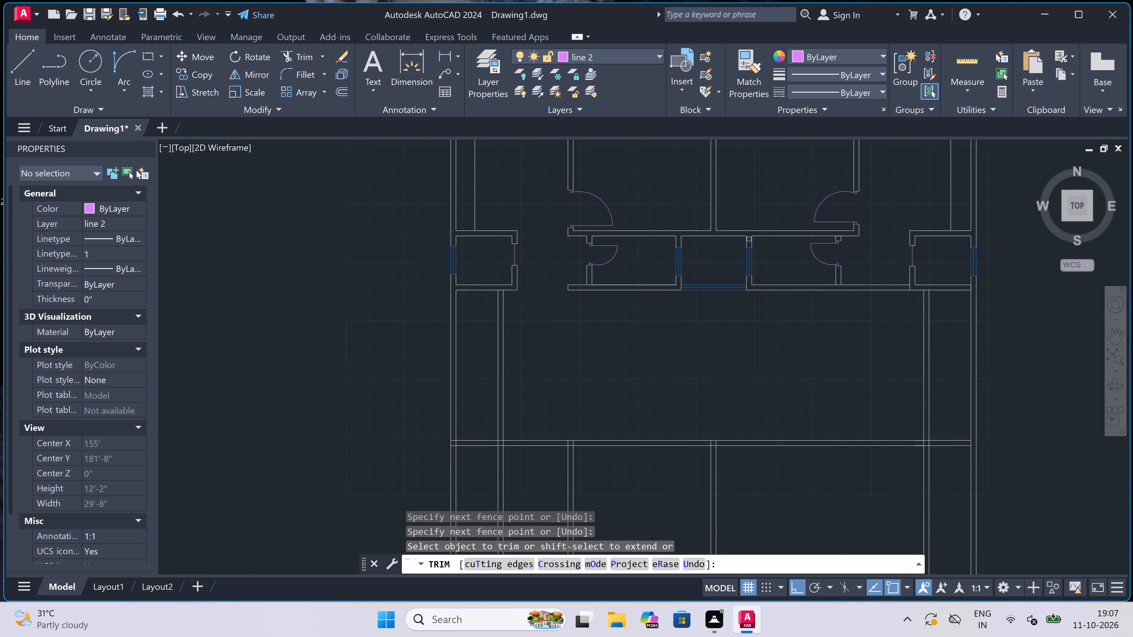
scroll(599, 288, "up", 3)
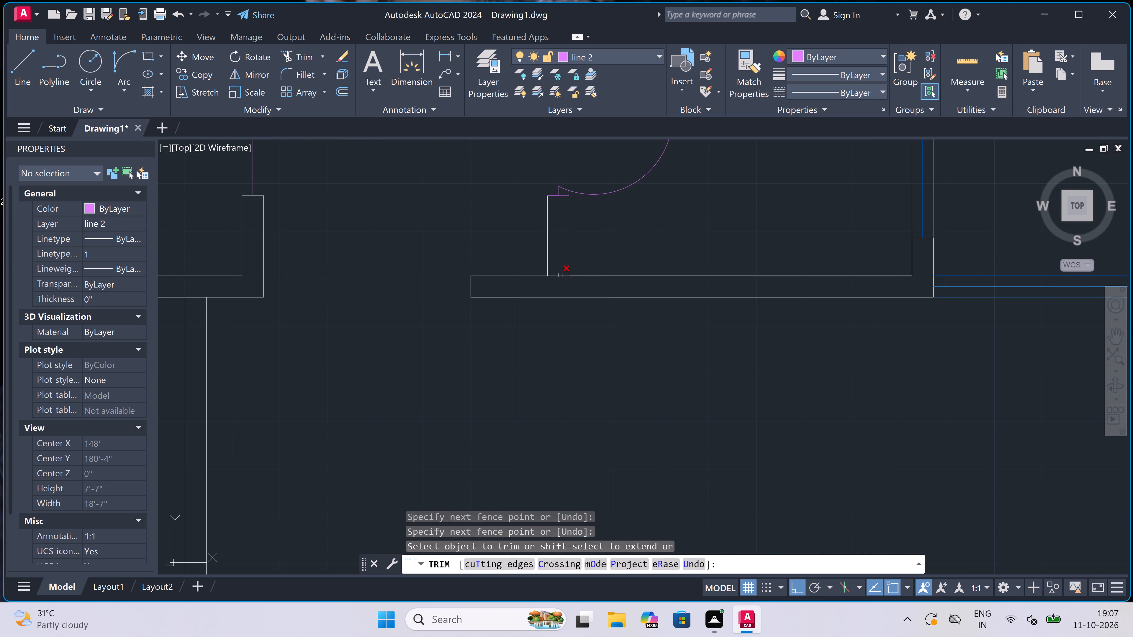
left_click(559, 275)
key("Escape")
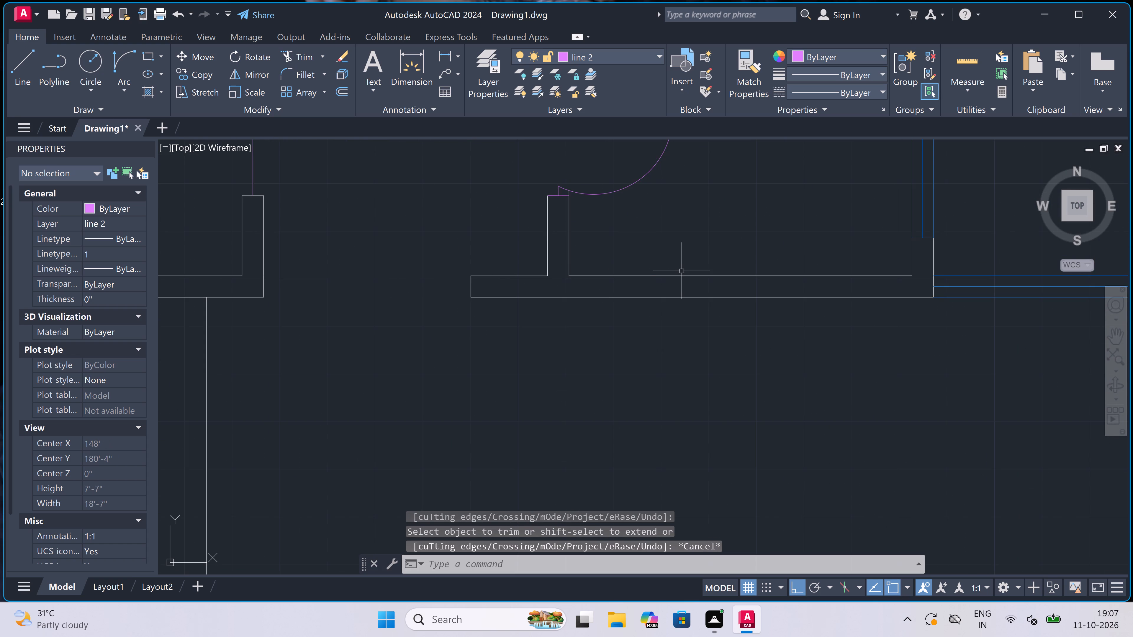
Delete the selected line on the lower wall's inner face between the left cross wall and the left windowed partition.
left_click(682, 275)
key("Delete")
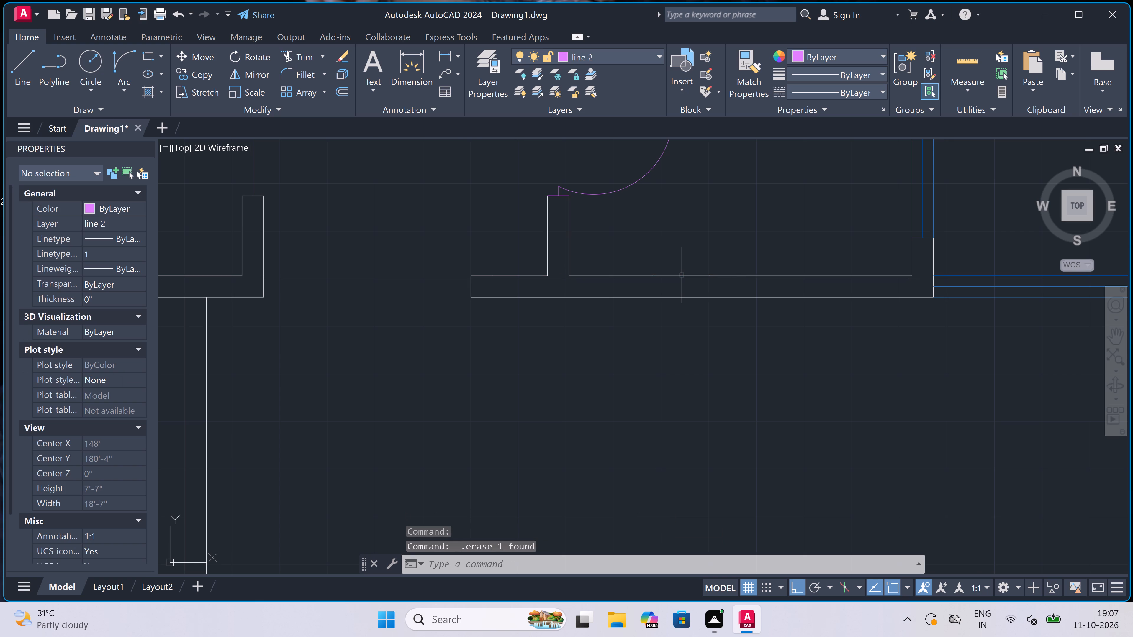
scroll(601, 291, "down", 3)
scroll(684, 287, "down", 1)
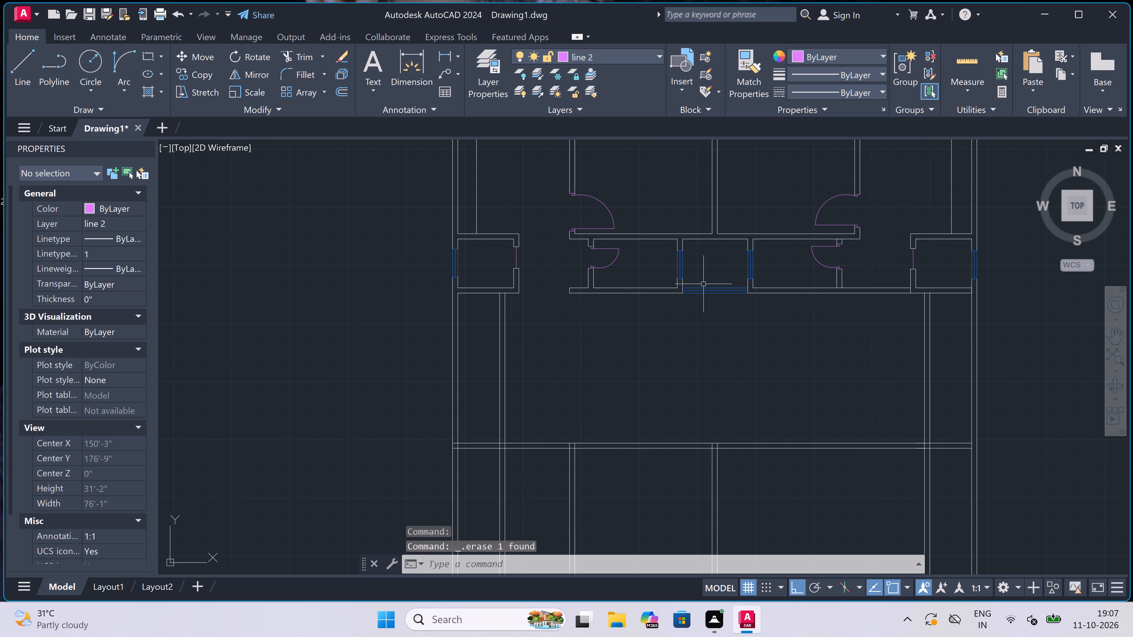
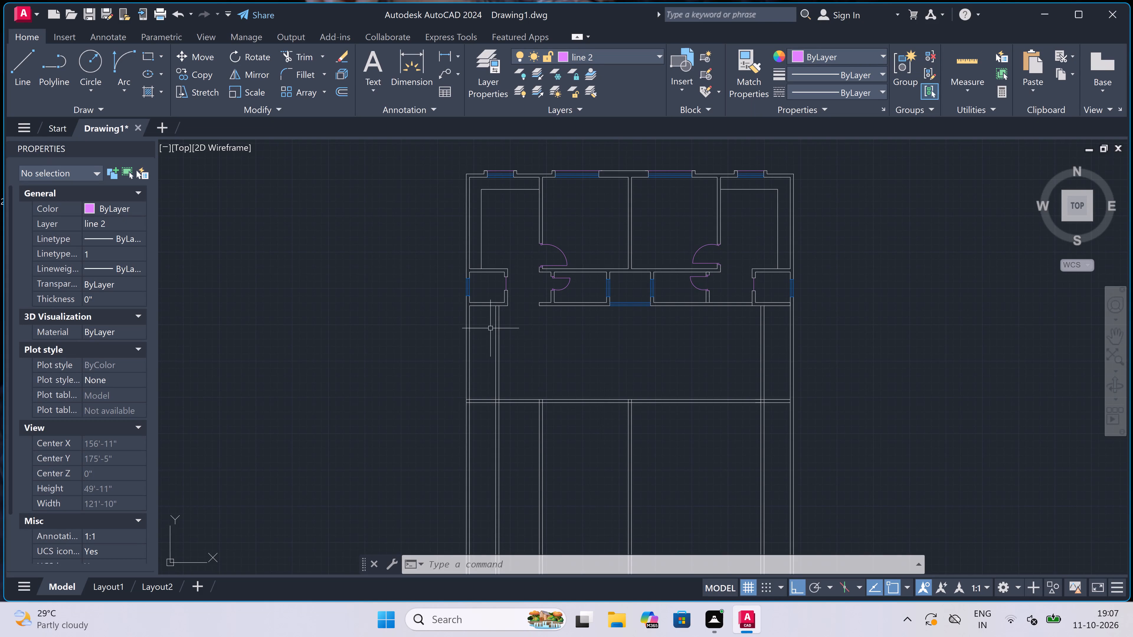
Draw the north jamb line across the inner west wall, with a 2" stop at its midpoint and a 2' door leaf running west.
scroll(482, 325, "up", 2)
scroll(482, 326, "down", 1)
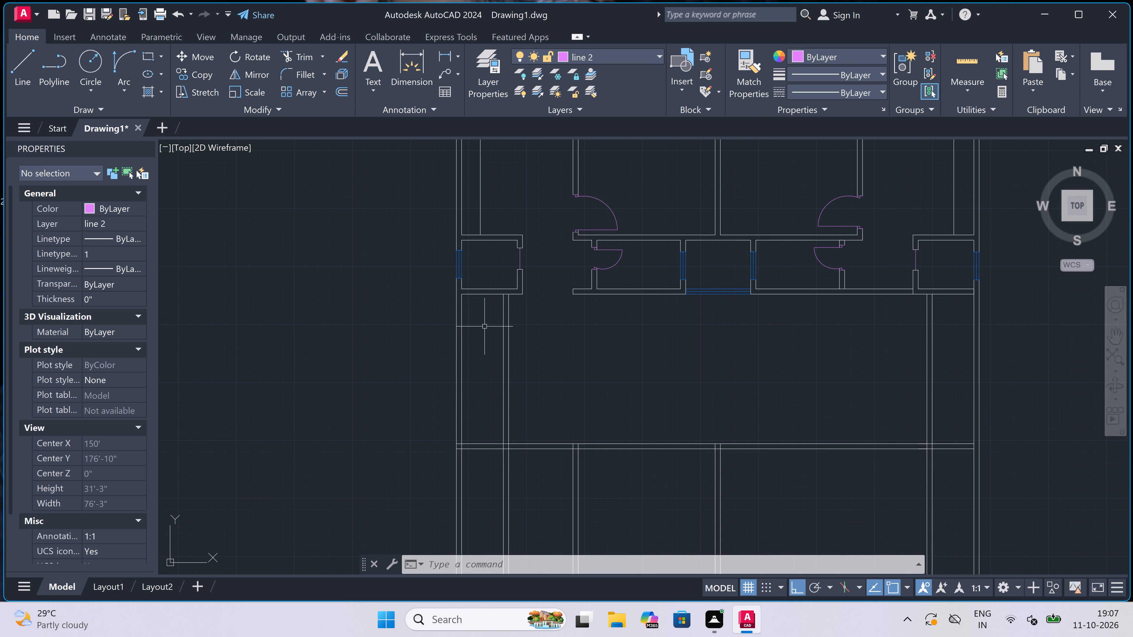
type("l")
key("space")
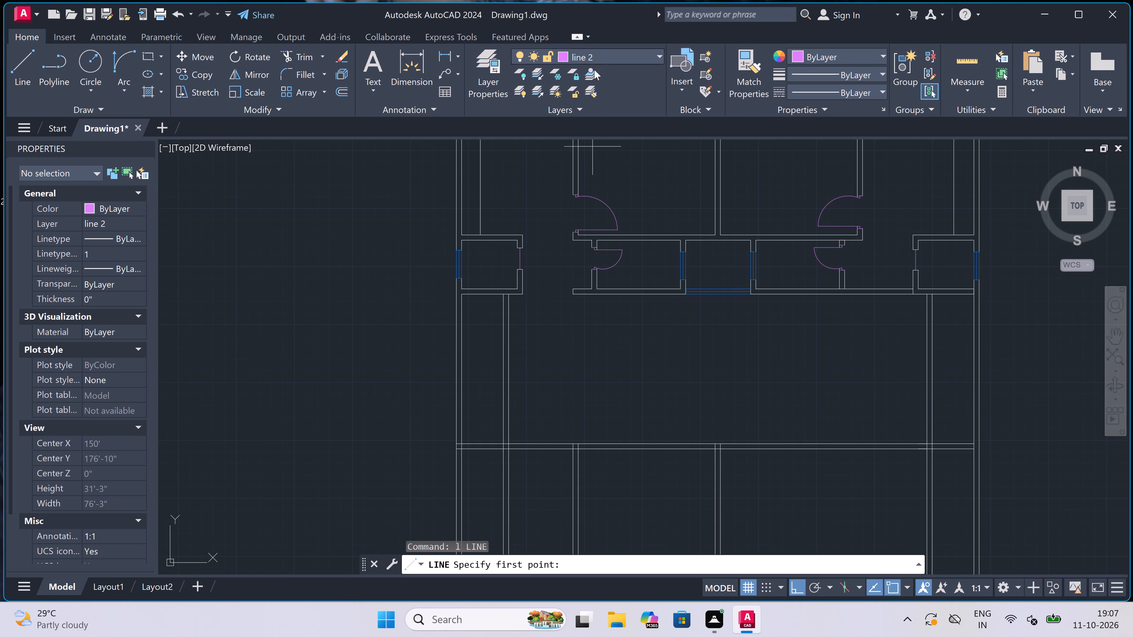
scroll(510, 290, "up", 3)
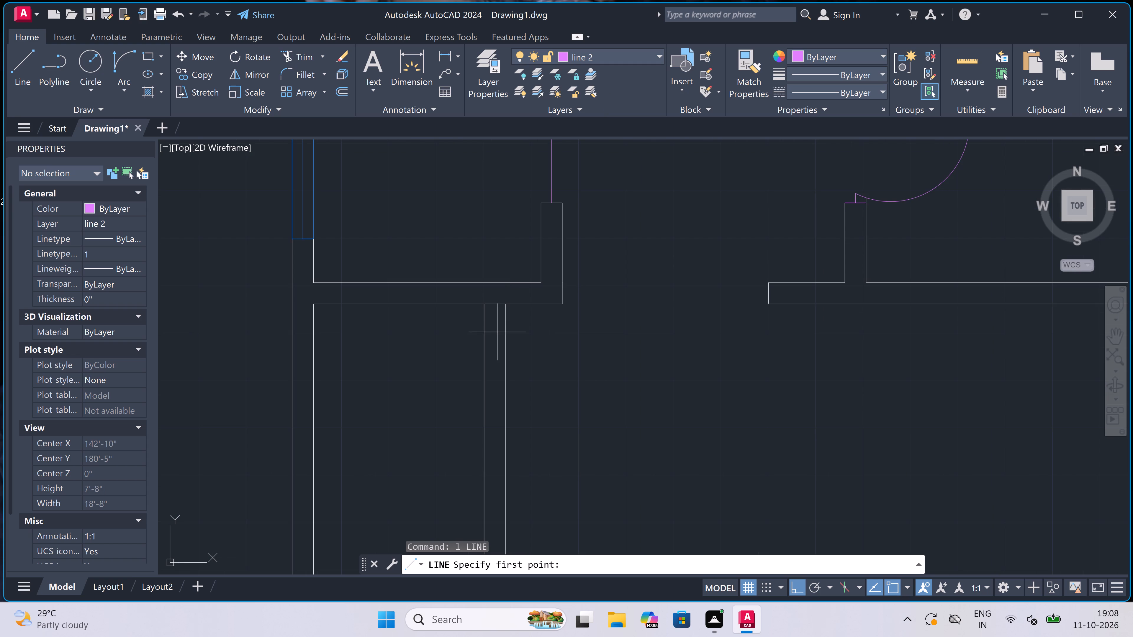
left_click(484, 325)
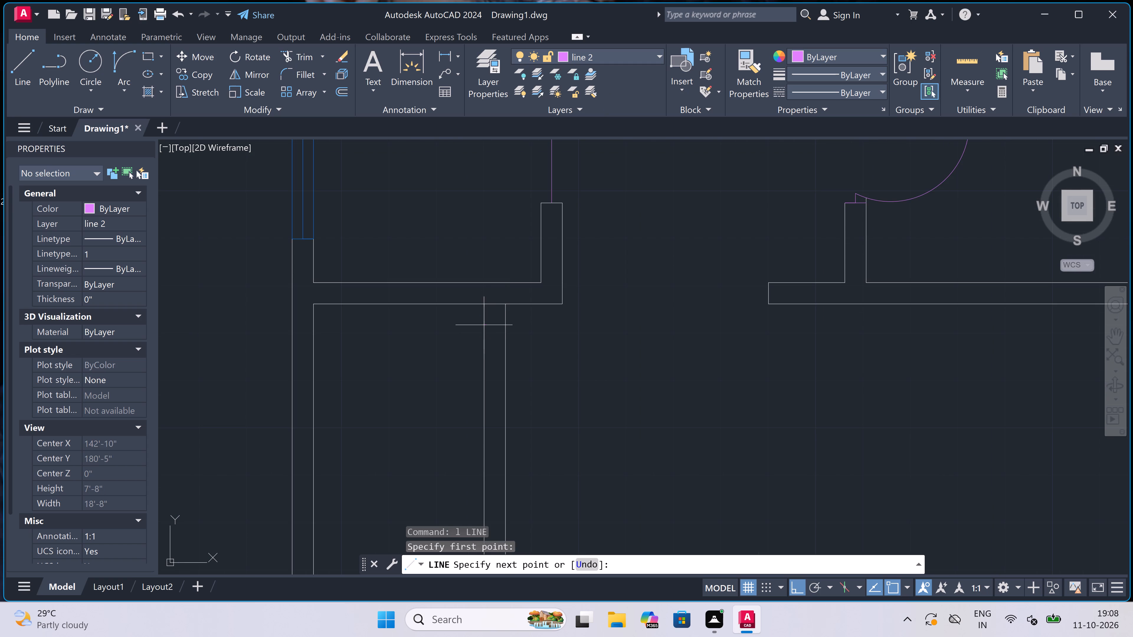
left_click(501, 329)
scroll(497, 329, "up", 1)
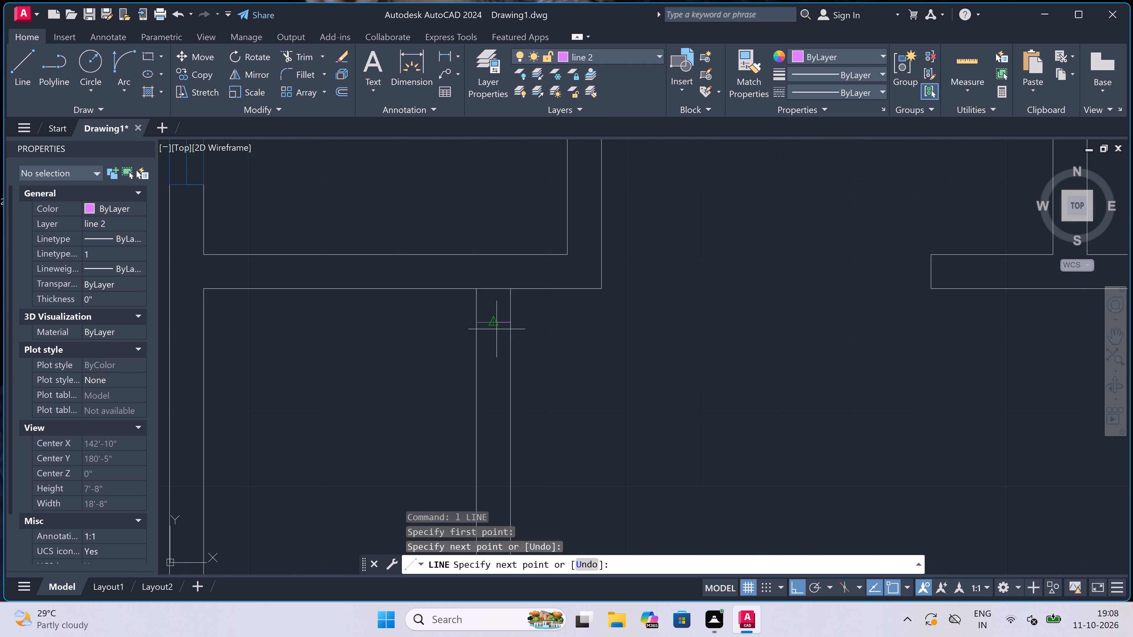
left_click(494, 323)
type("2\"")
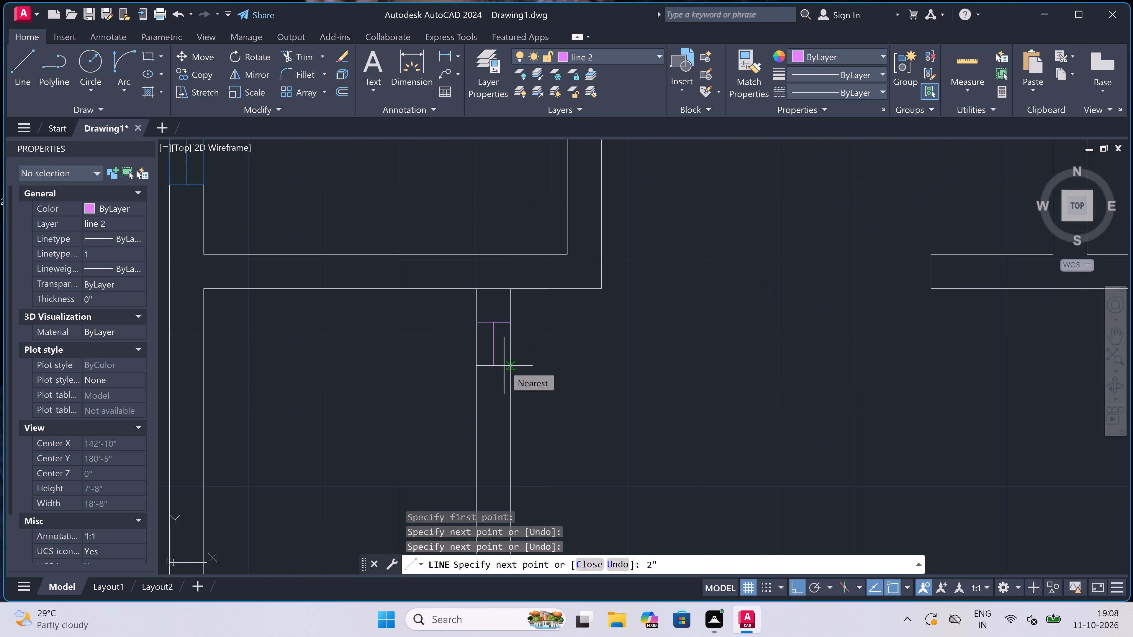
key("space")
type("2'")
key("space")
key("Escape")
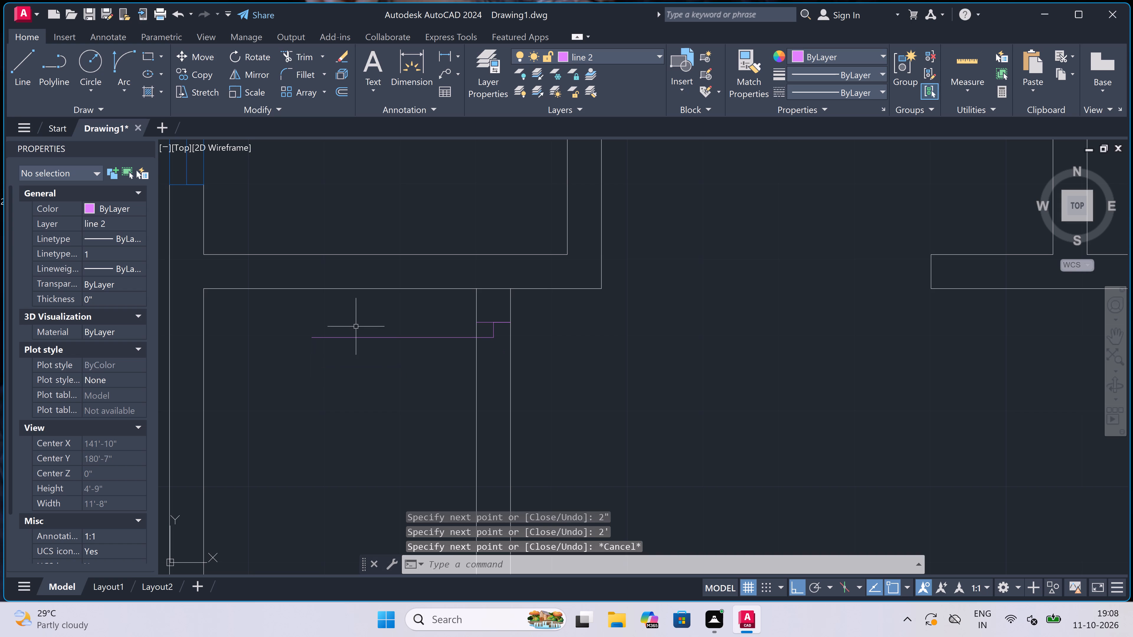
Draw the south jamb line across the same wall, with a 2" stop pointing north from its midpoint.
scroll(356, 326, "down", 1)
key("space")
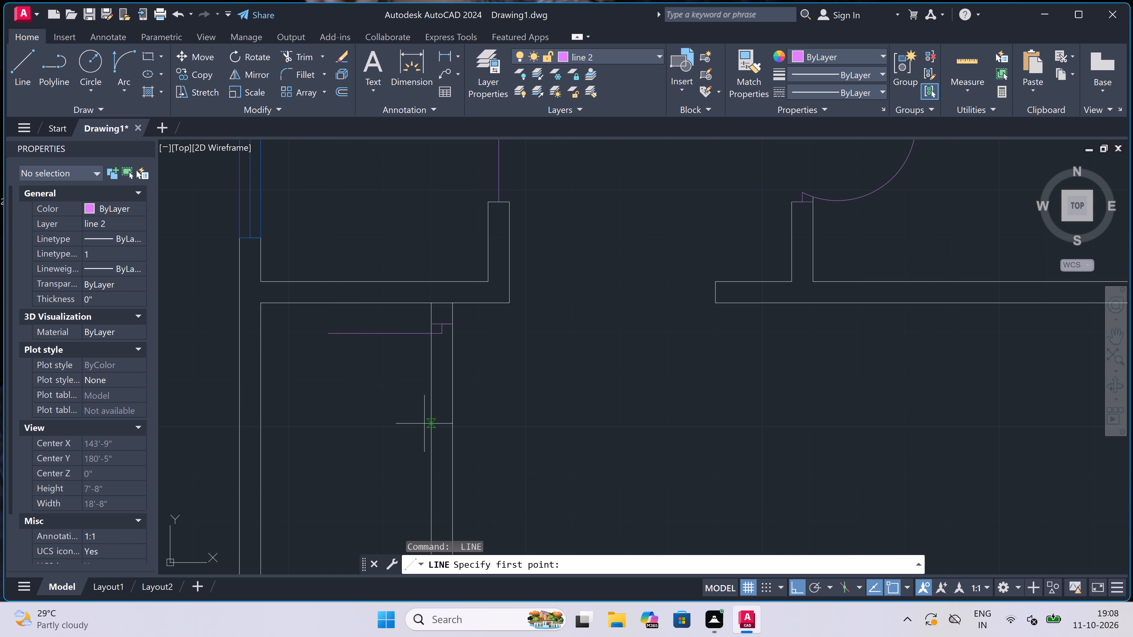
left_click(430, 424)
left_click(448, 423)
left_click(443, 424)
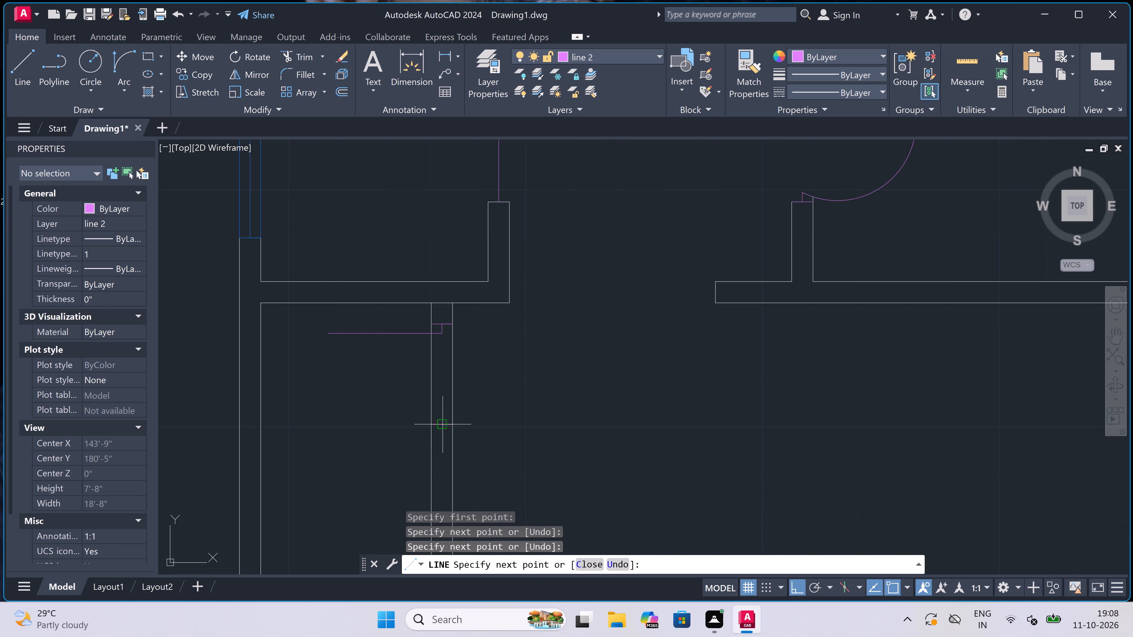
type("2\"")
key("space")
key("Escape")
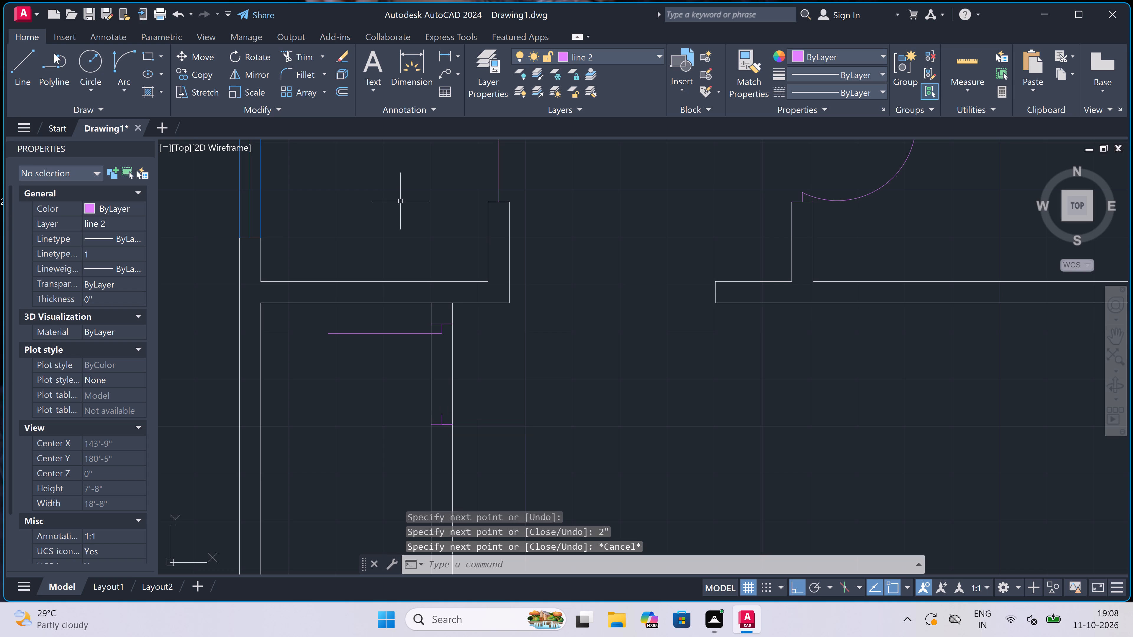
Draw the door swing as a start-end-direction arc from the leaf's west end to the south jamb's stop.
left_click(126, 57)
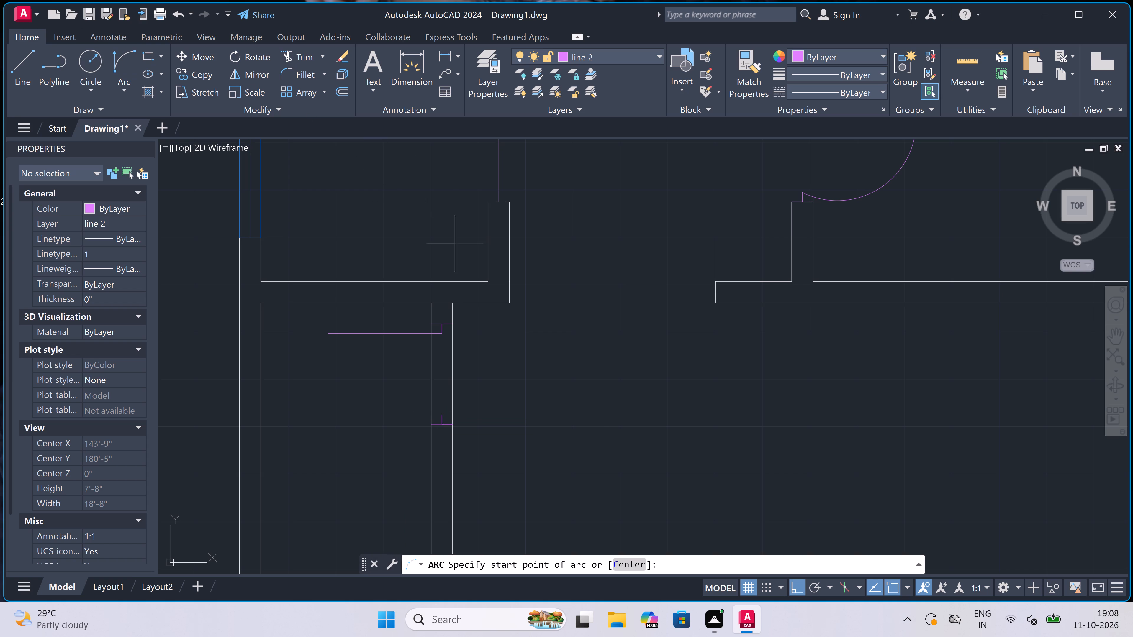
left_click_drag(328, 329, 330, 333)
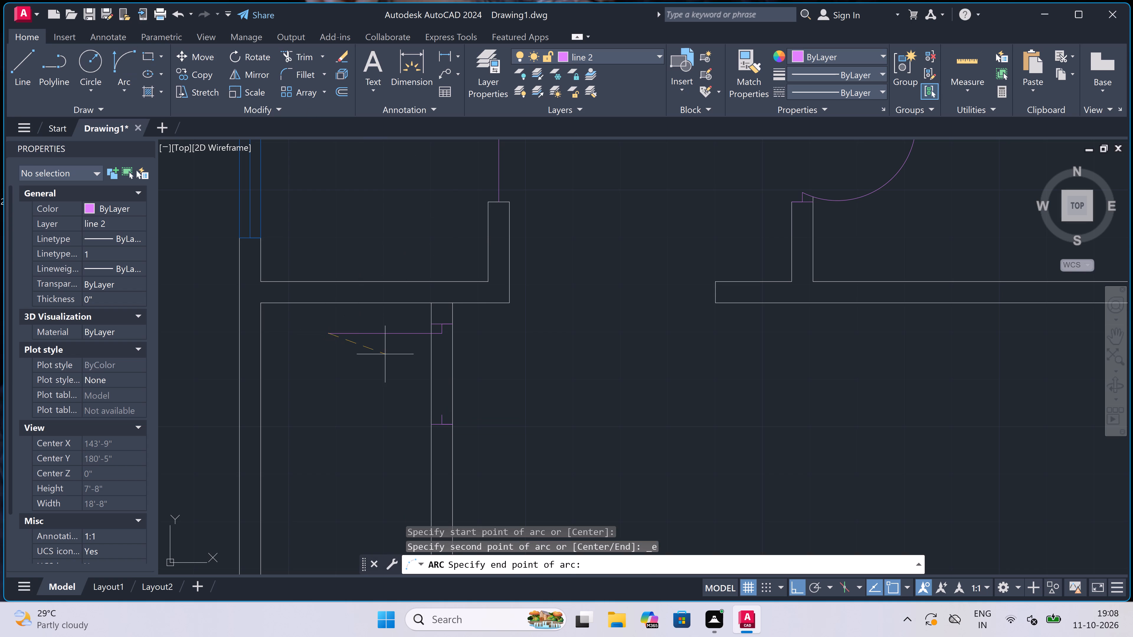
left_click(439, 413)
left_click(383, 450)
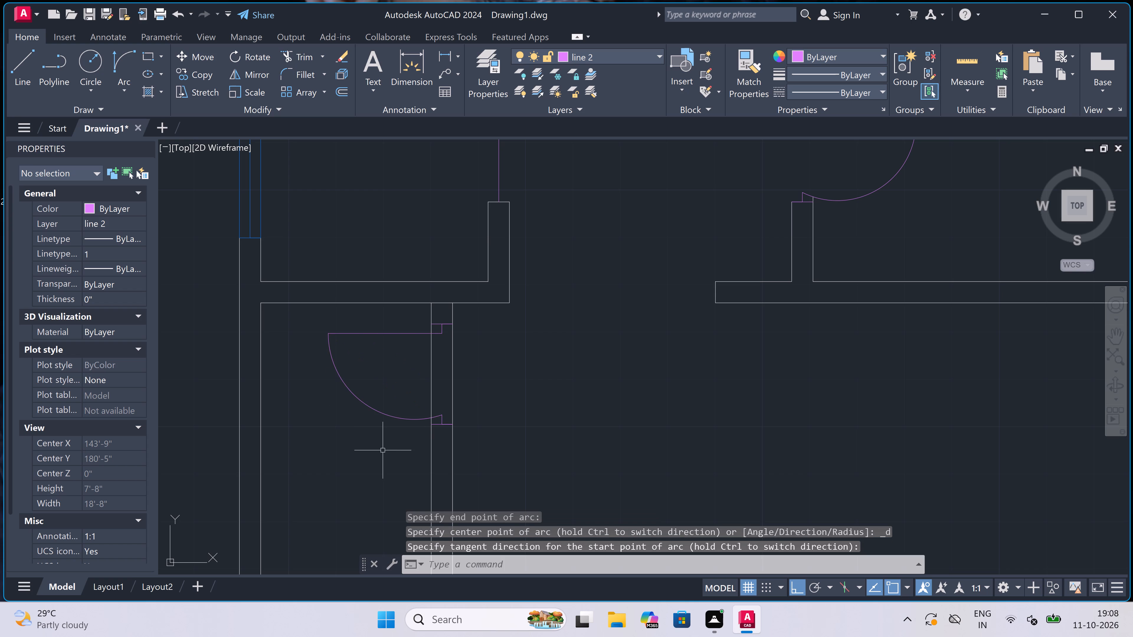
Trim both wall lines between the two jambs to open the new west doorway.
type("tr")
key("space")
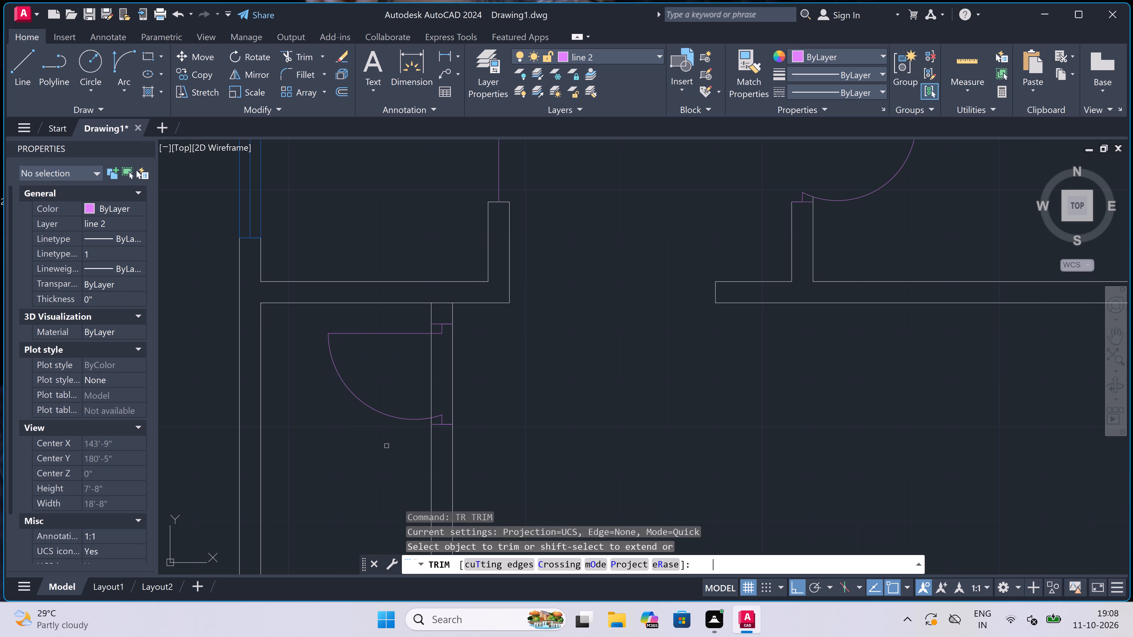
left_click(412, 387)
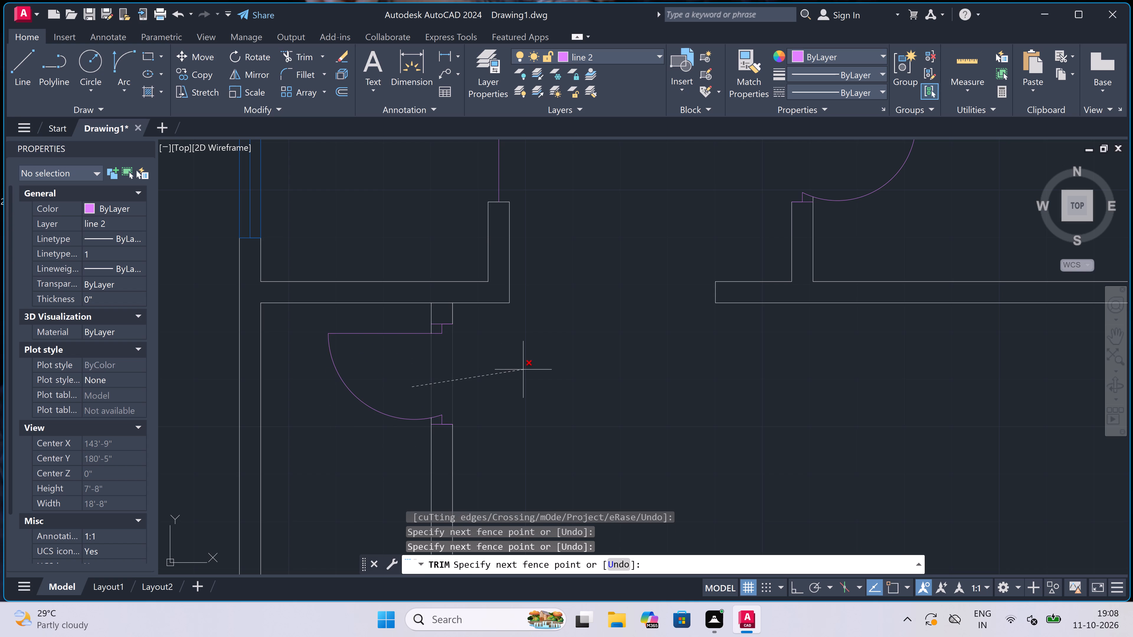
left_click(523, 370)
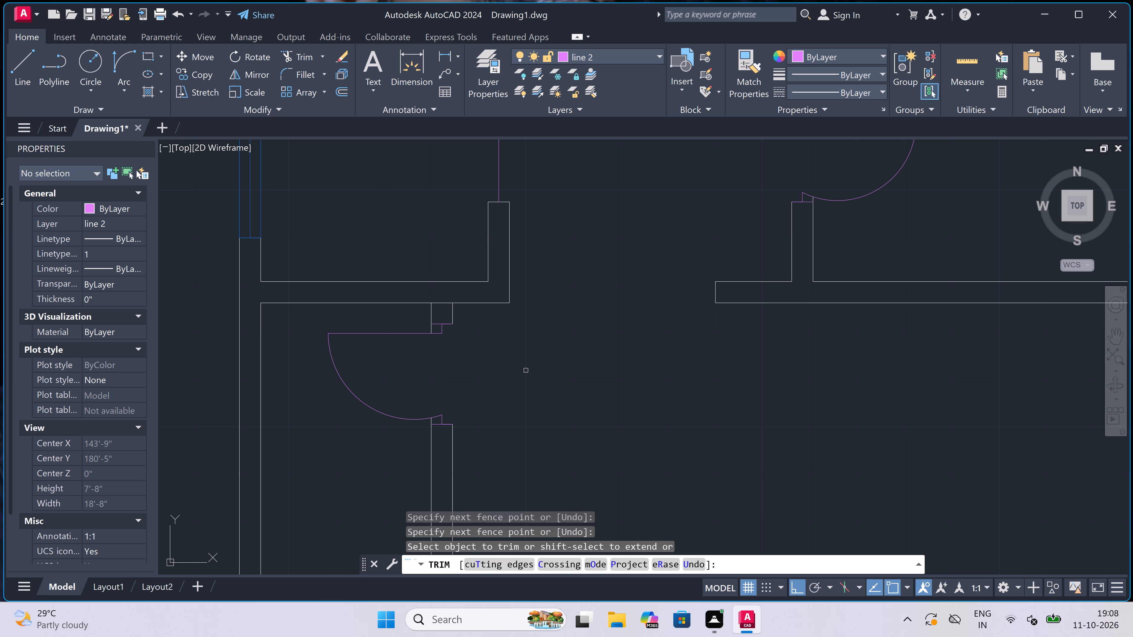
key("Escape")
Trim the line across the wall junction just north of the new west door.
key("space")
scroll(440, 299, "up", 1)
left_click(440, 299)
left_click(443, 319)
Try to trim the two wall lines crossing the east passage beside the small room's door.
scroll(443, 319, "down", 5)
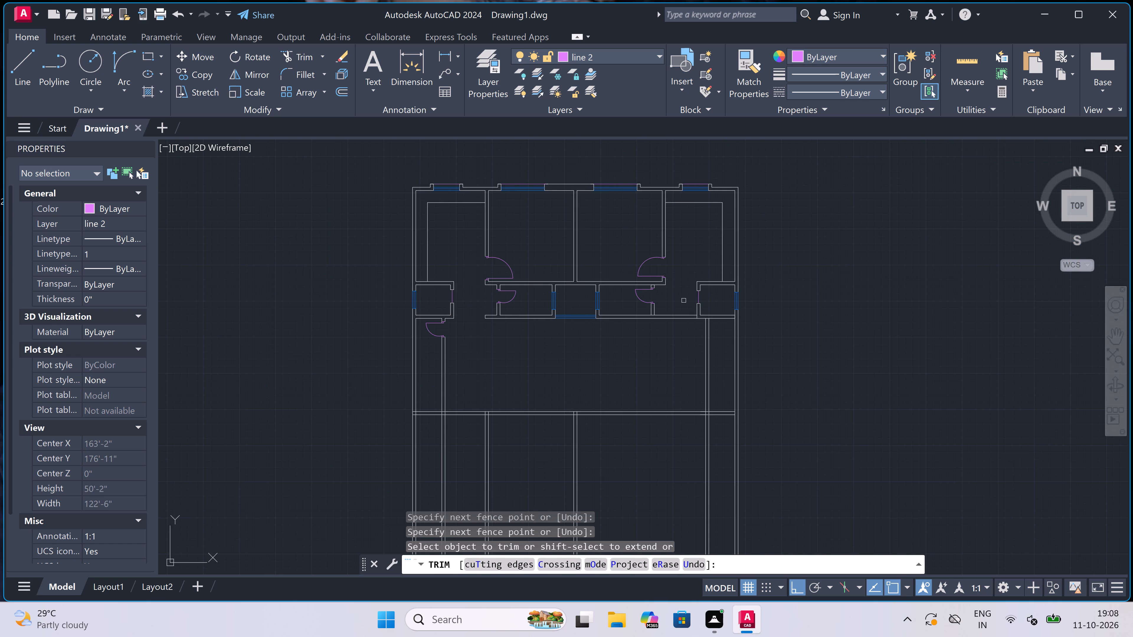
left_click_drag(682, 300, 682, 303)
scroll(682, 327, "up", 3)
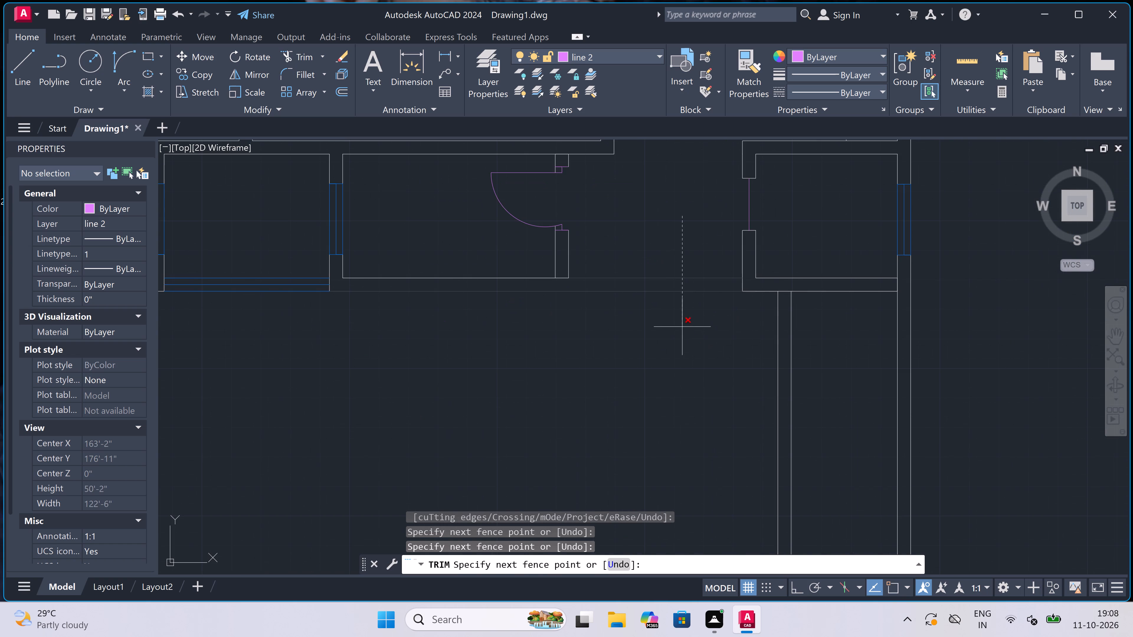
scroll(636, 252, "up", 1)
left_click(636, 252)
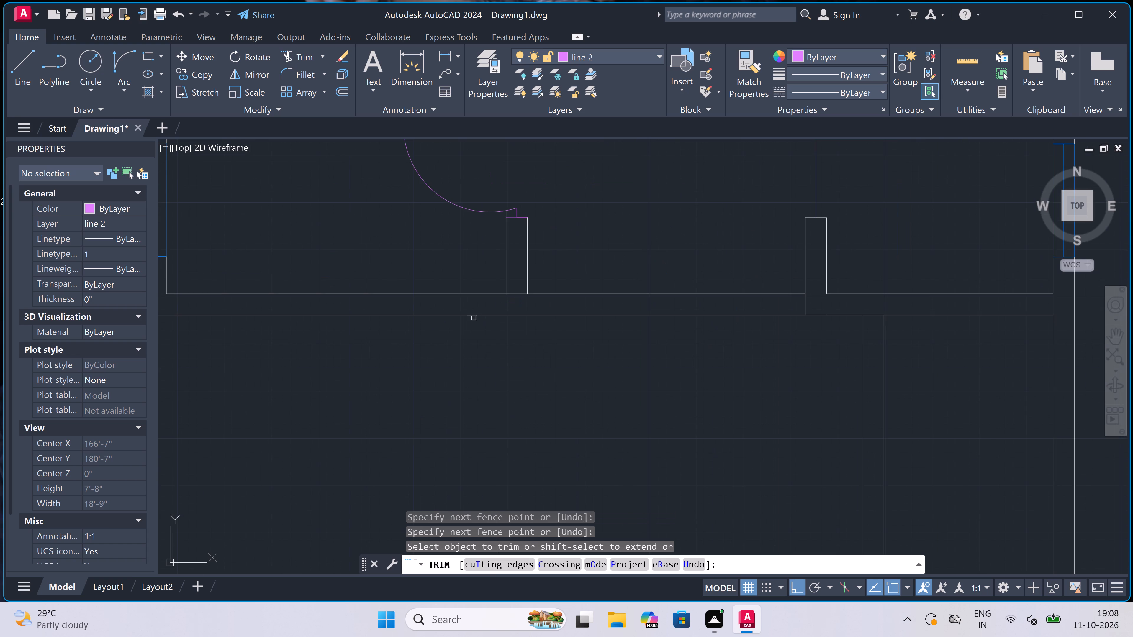
Trim the upper horizontal wall line inside the junction below the door wall on the east passage's west side.
scroll(507, 282, "up", 2)
left_click(529, 283)
left_click(539, 338)
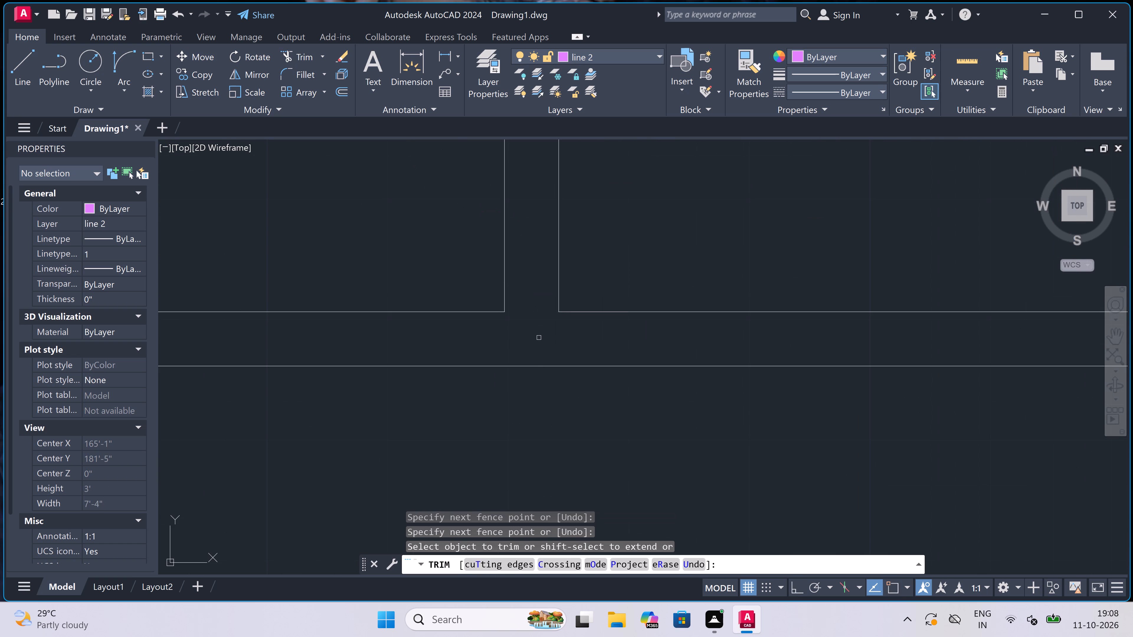
key("Escape")
Extend the door wall's east face down to the lower horizontal wall line.
key("e")
key("x")
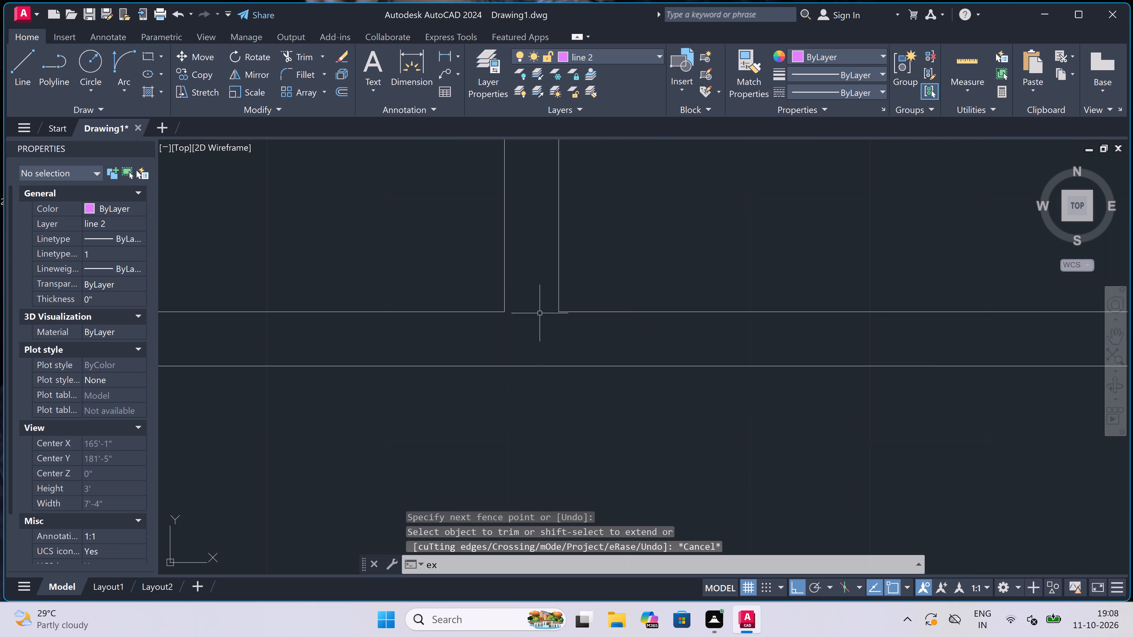
key("space")
left_click(546, 270)
left_click(600, 253)
key("Escape")
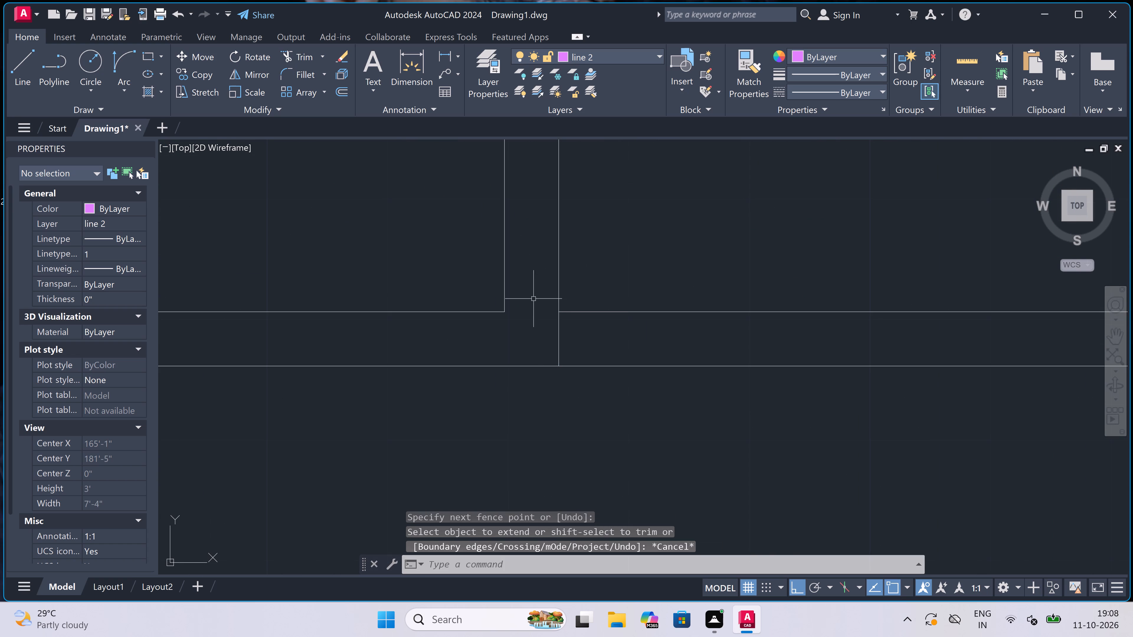
Trim both horizontal wall lines across the east passage to open it to the space below.
scroll(533, 299, "down", 4)
scroll(574, 290, "up", 1)
type("tr")
key("v")
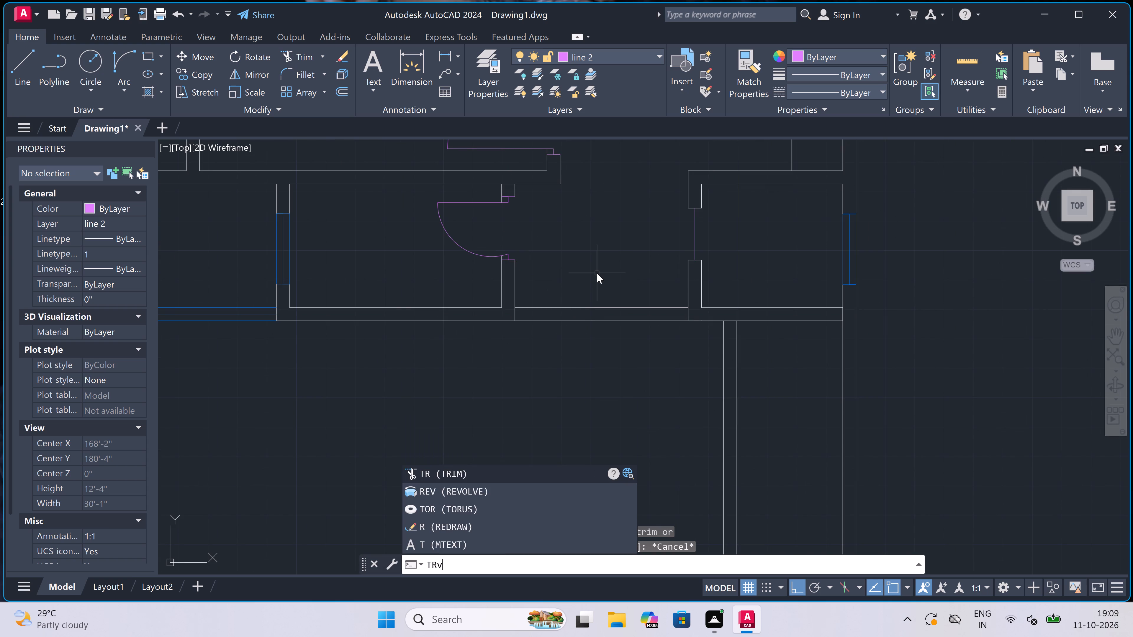
key("Escape")
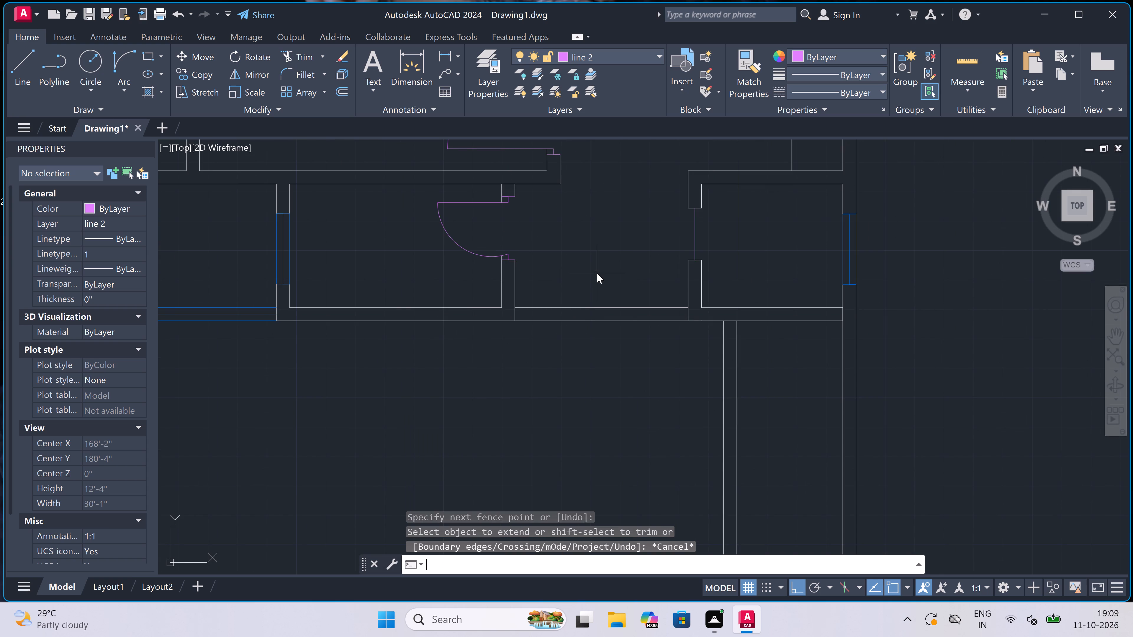
type("tr")
key("space")
left_click(598, 271)
left_click(600, 367)
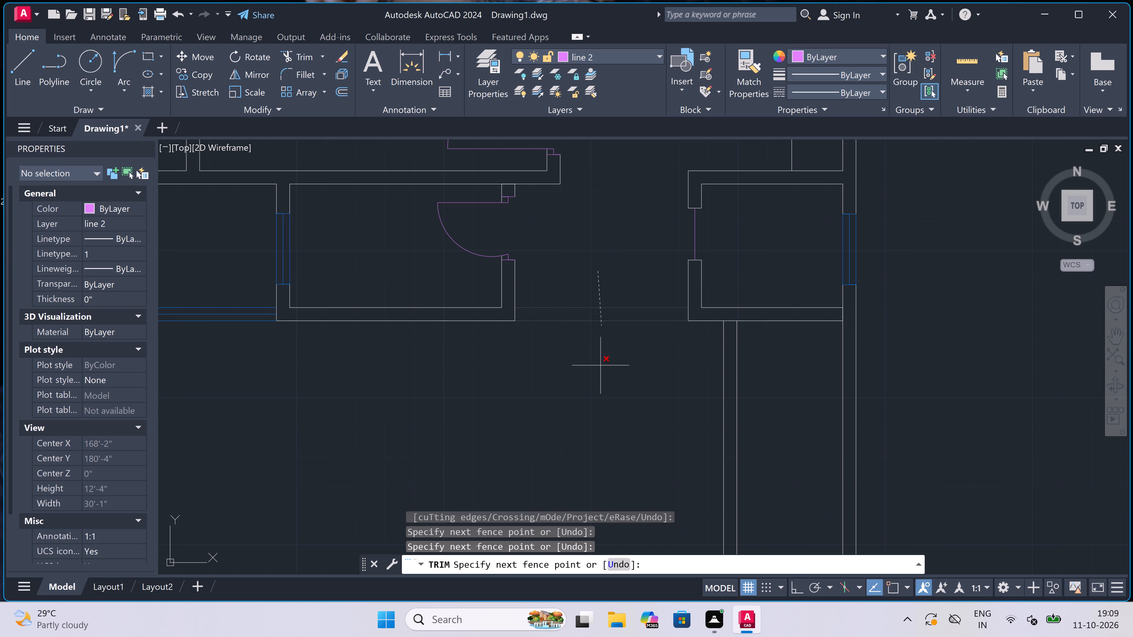
key("Escape")
Draw the north jamb line across the inner east wall, with a 2" stop at its midpoint and a 2' door leaf running east.
scroll(602, 366, "down", 4)
scroll(616, 343, "up", 2)
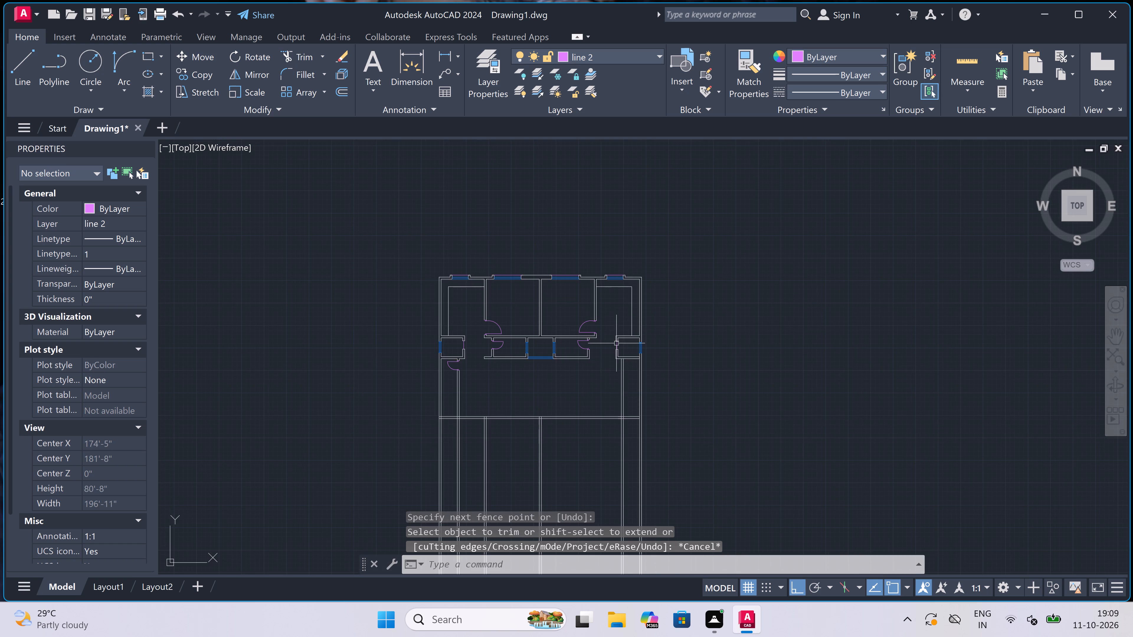
scroll(616, 343, "up", 1)
key("l")
key("space")
scroll(637, 413, "up", 2)
left_click(631, 421)
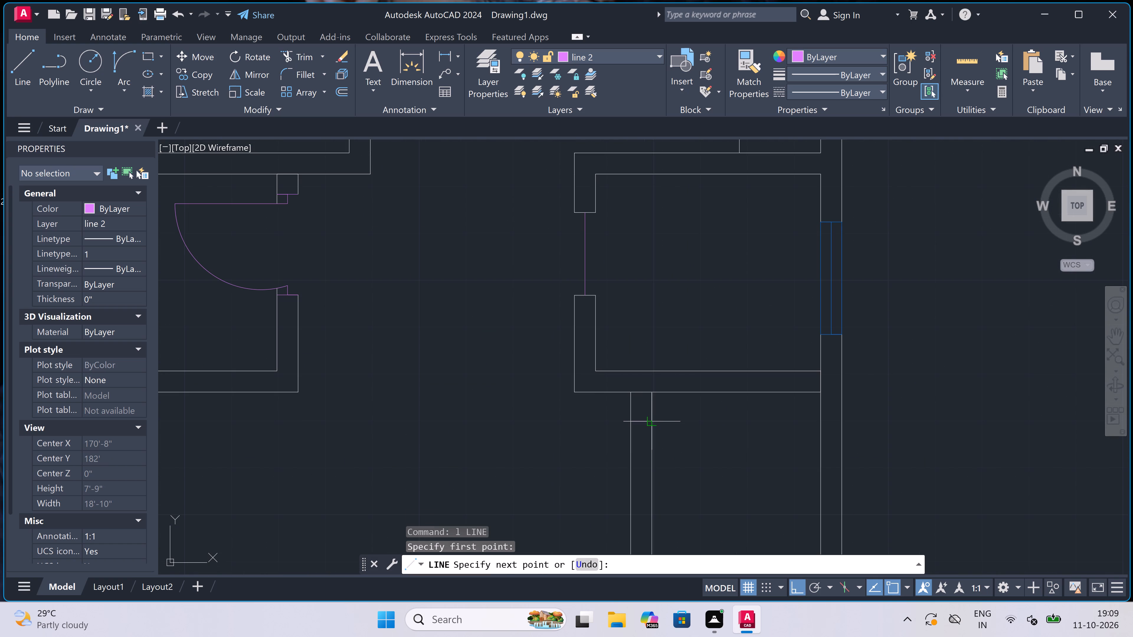
left_click(653, 421)
left_click(642, 422)
type("2\"")
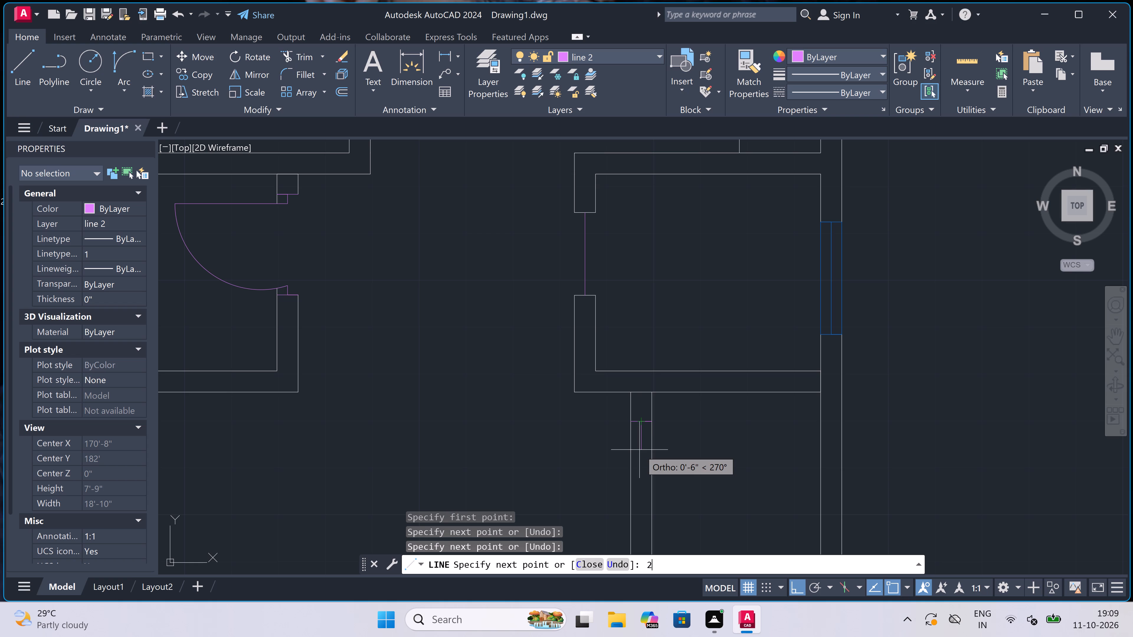
key("space")
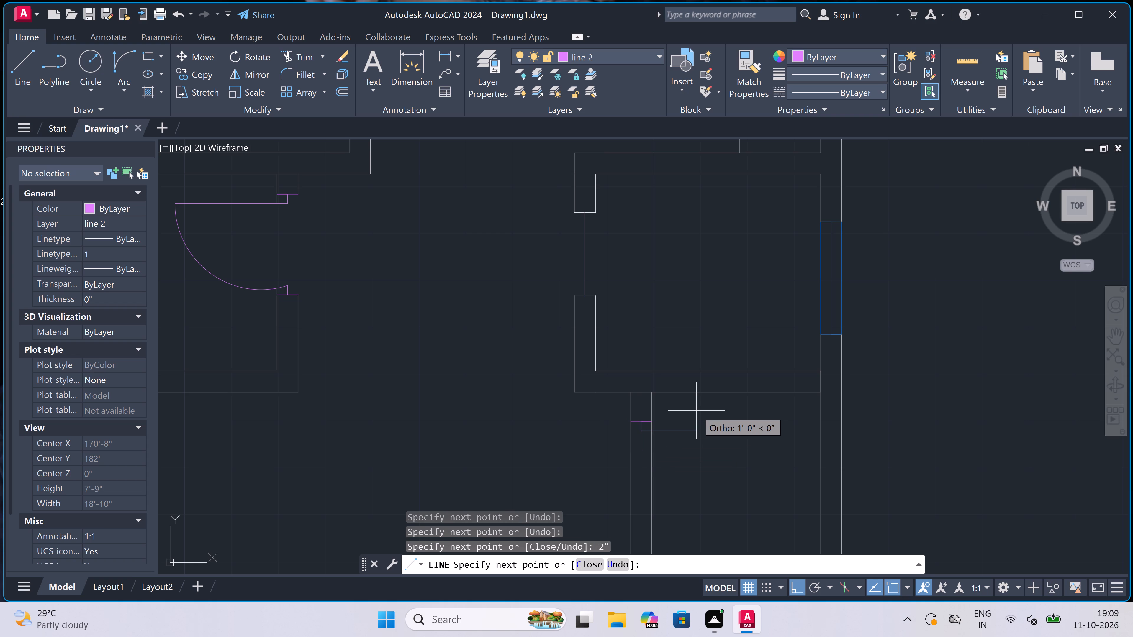
type("2'")
key("space")
key("Escape")
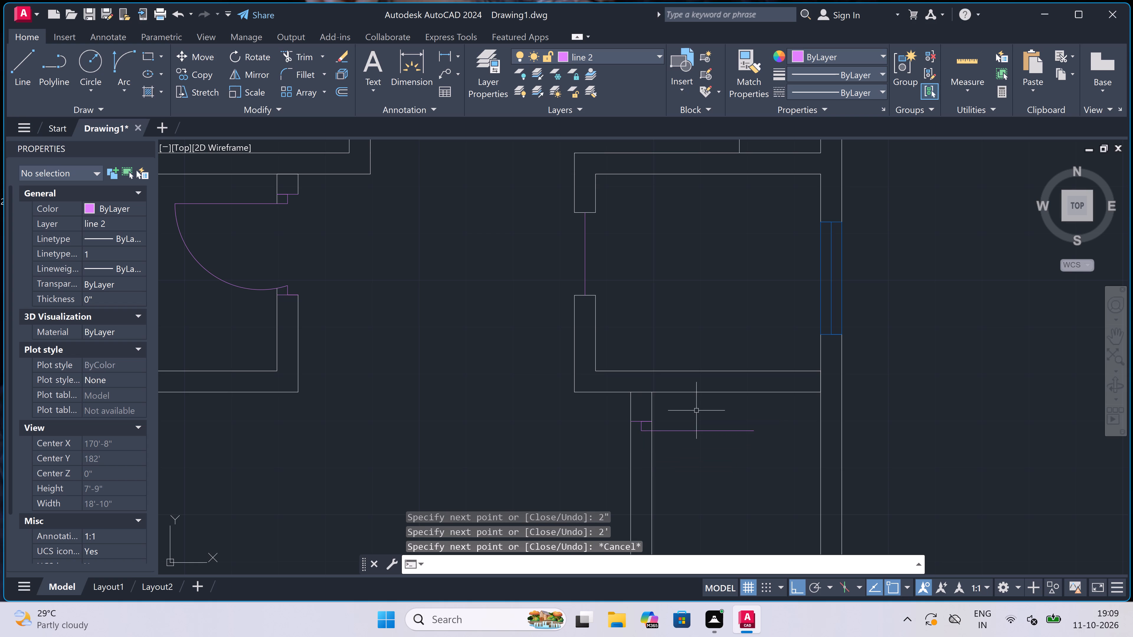
Draw the south jamb line across the inner east wall below the door leaf, with a 2" stop at its midpoint.
scroll(639, 369, "down", 2)
key("space")
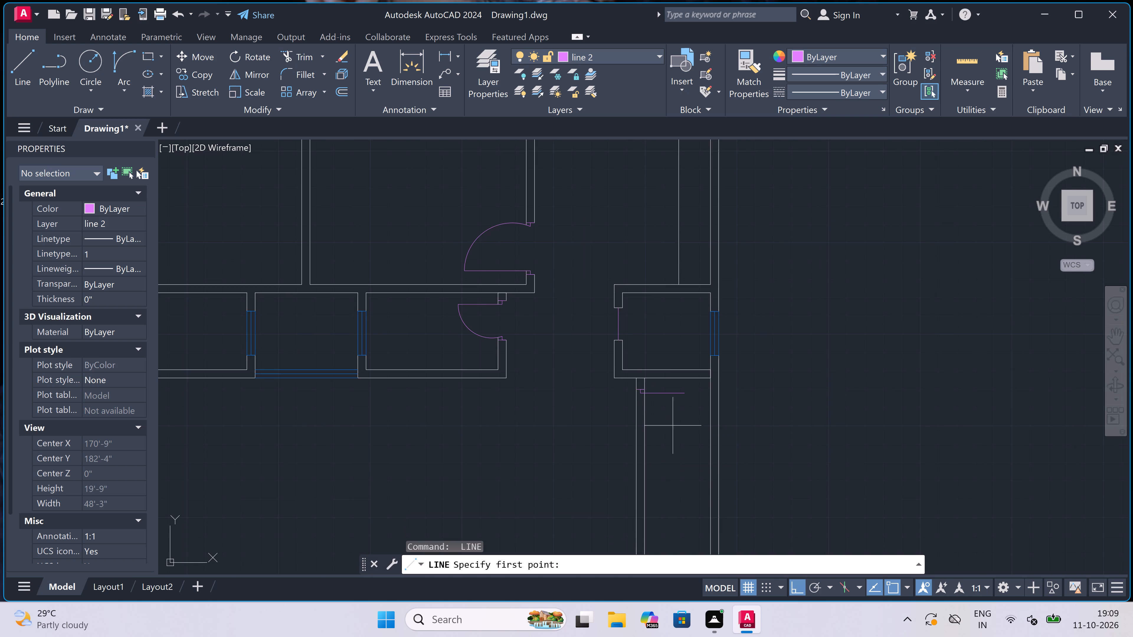
scroll(686, 437, "up", 2)
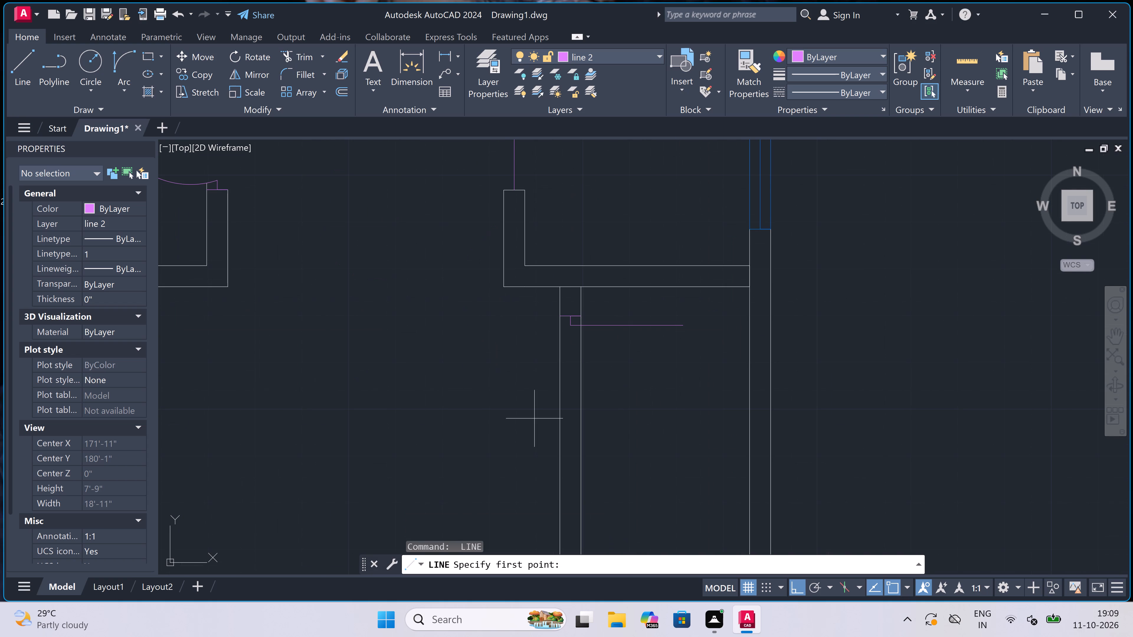
left_click(562, 409)
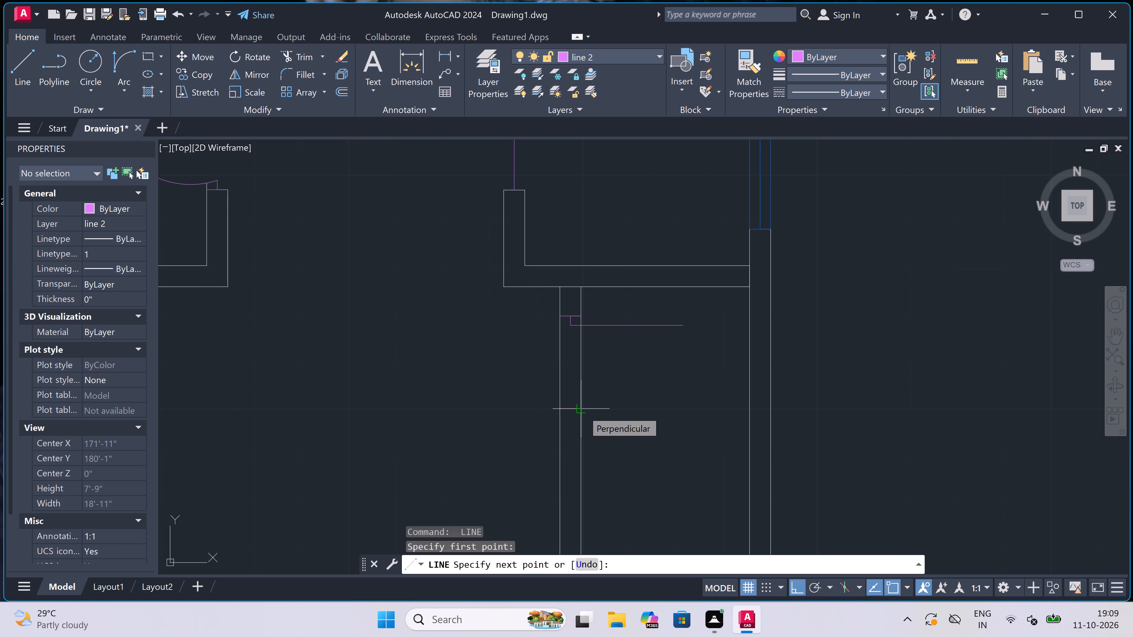
key("Escape")
key("space")
left_click_drag(559, 421, 562, 421)
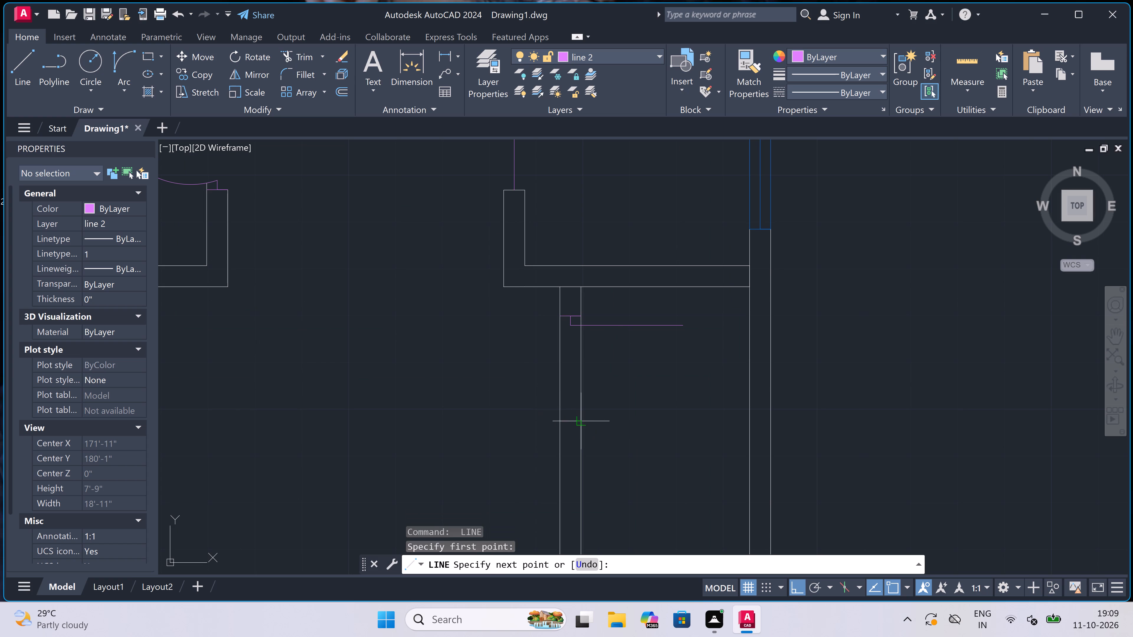
left_click(581, 421)
left_click(571, 421)
type("2\"")
key("space")
key("Escape")
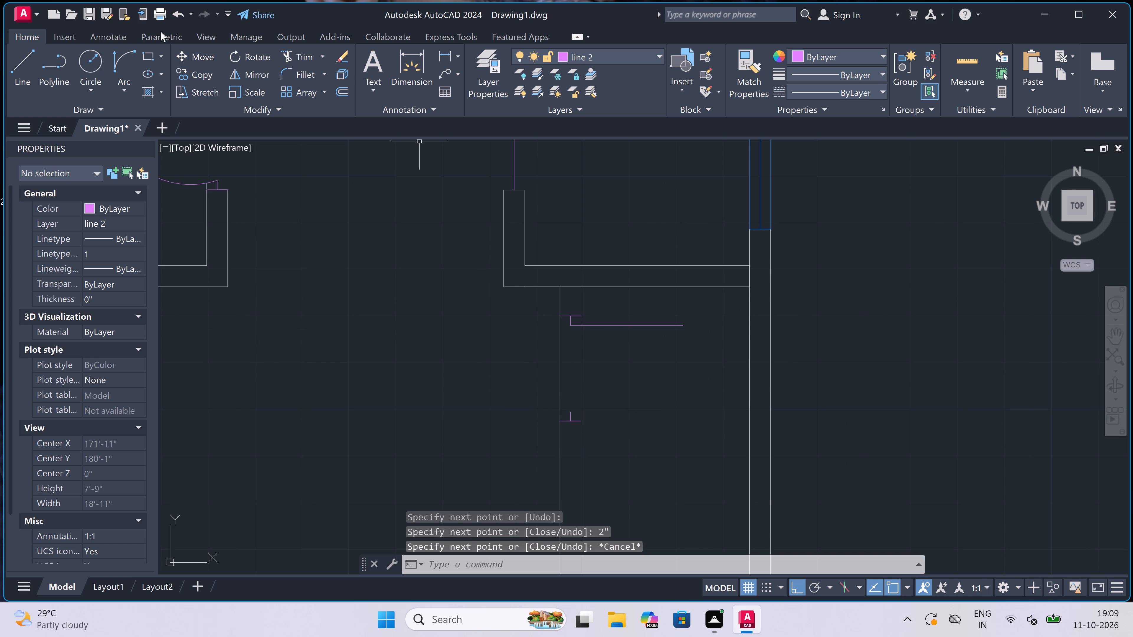
Draw the door swing arc from the leaf's free end to the tip of the south jamb's stop.
left_click(122, 53)
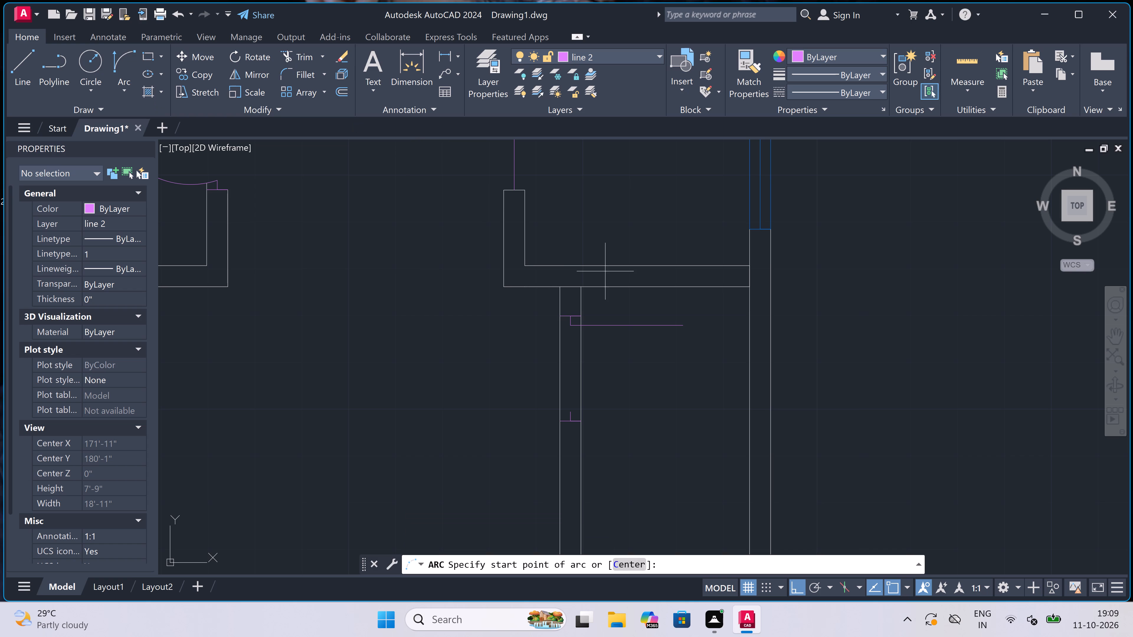
left_click(685, 324)
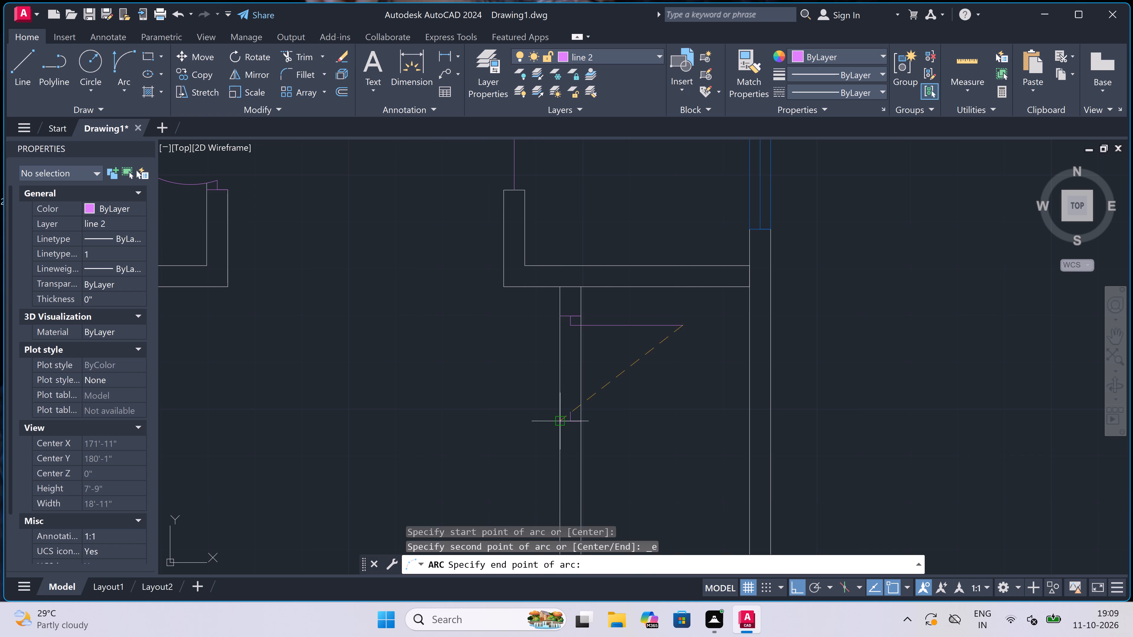
left_click(571, 411)
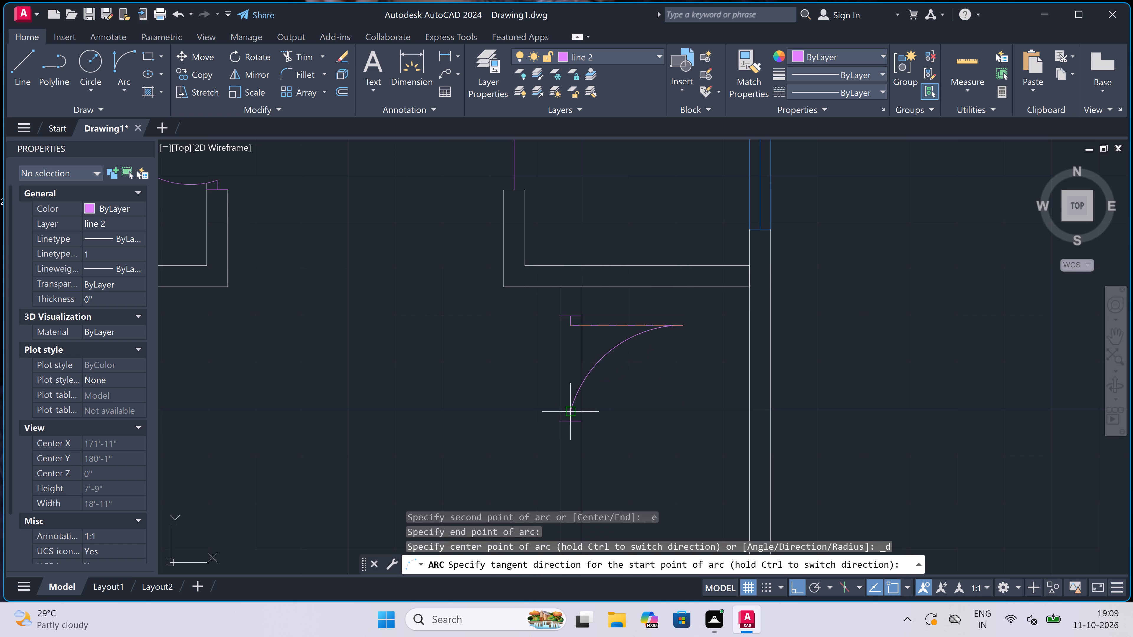
left_click(643, 408)
Trim both faces of the inner east wall between the two jamb lines to open the doorway.
key("t")
key("r")
key("space")
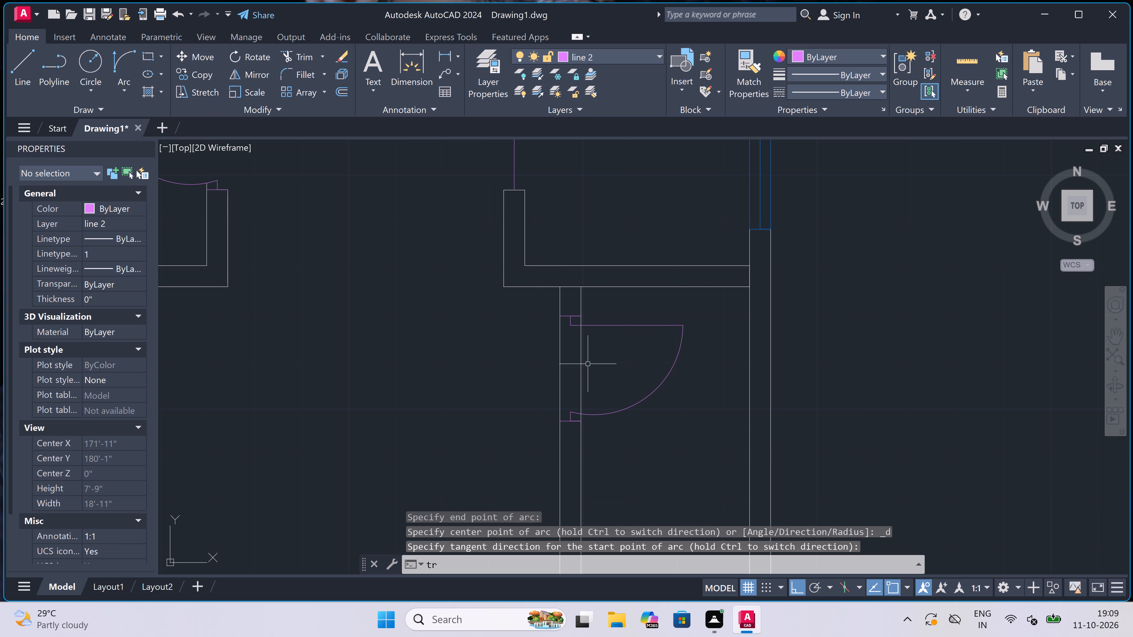
left_click(599, 366)
left_click(491, 393)
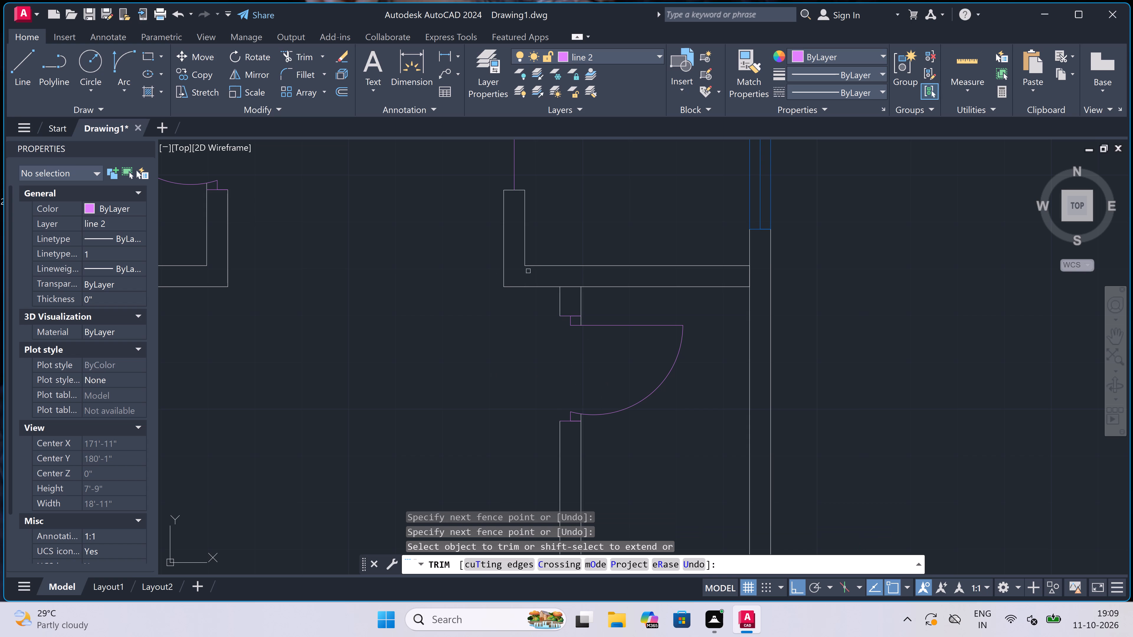
Trim the horizontal wall line between the inner east wall's faces at the junction above the new door.
left_click(566, 276)
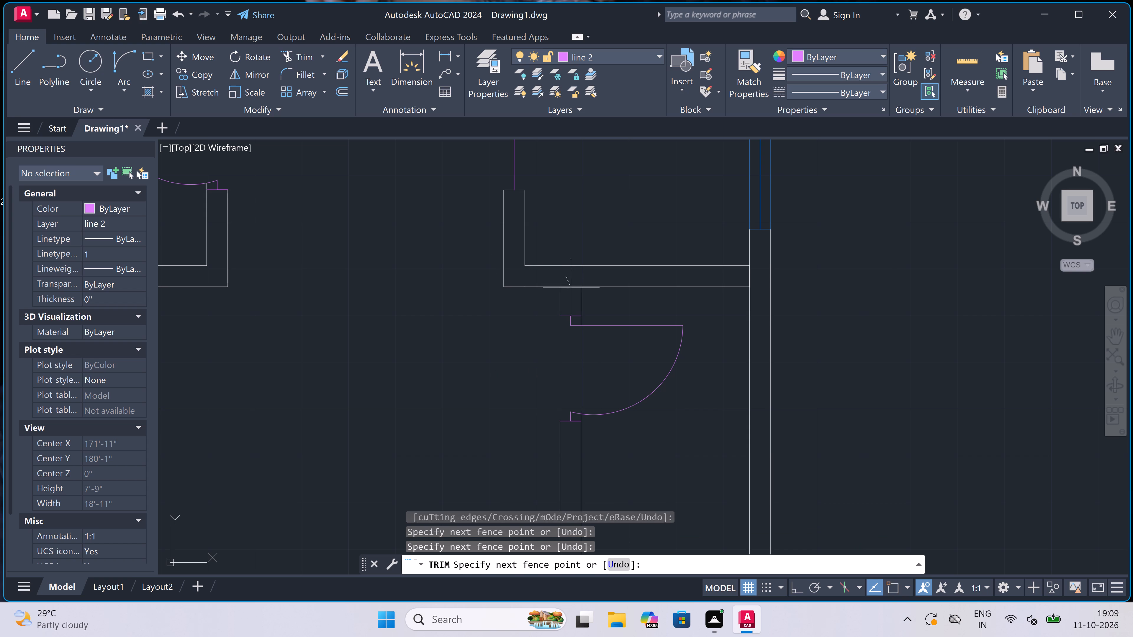
left_click(572, 289)
scroll(572, 283, "down", 5)
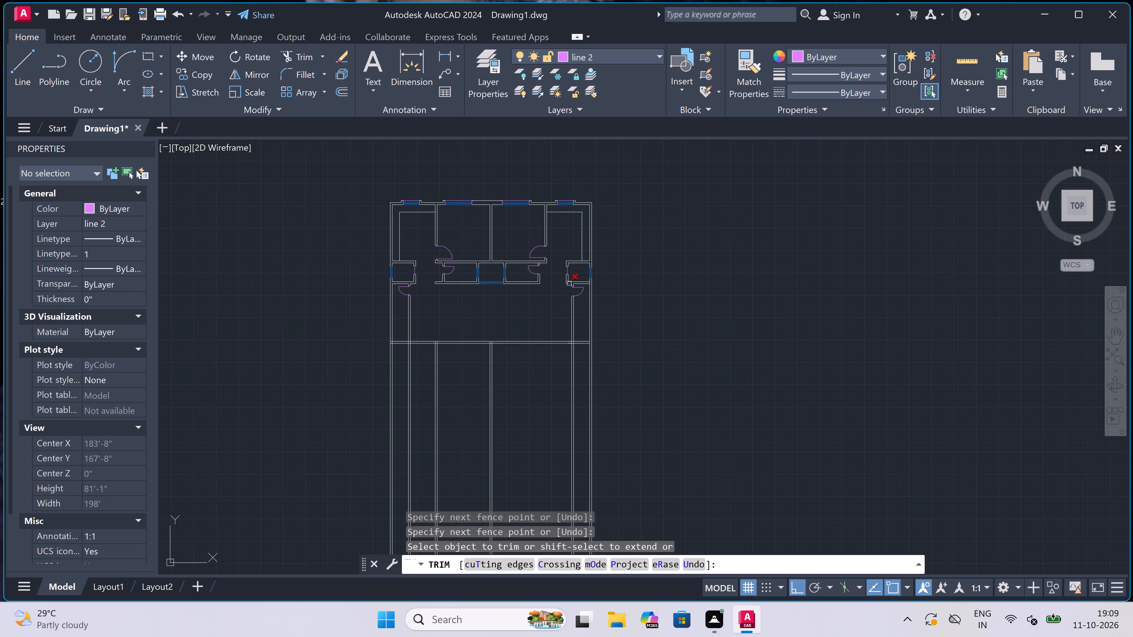
scroll(447, 299, "up", 1)
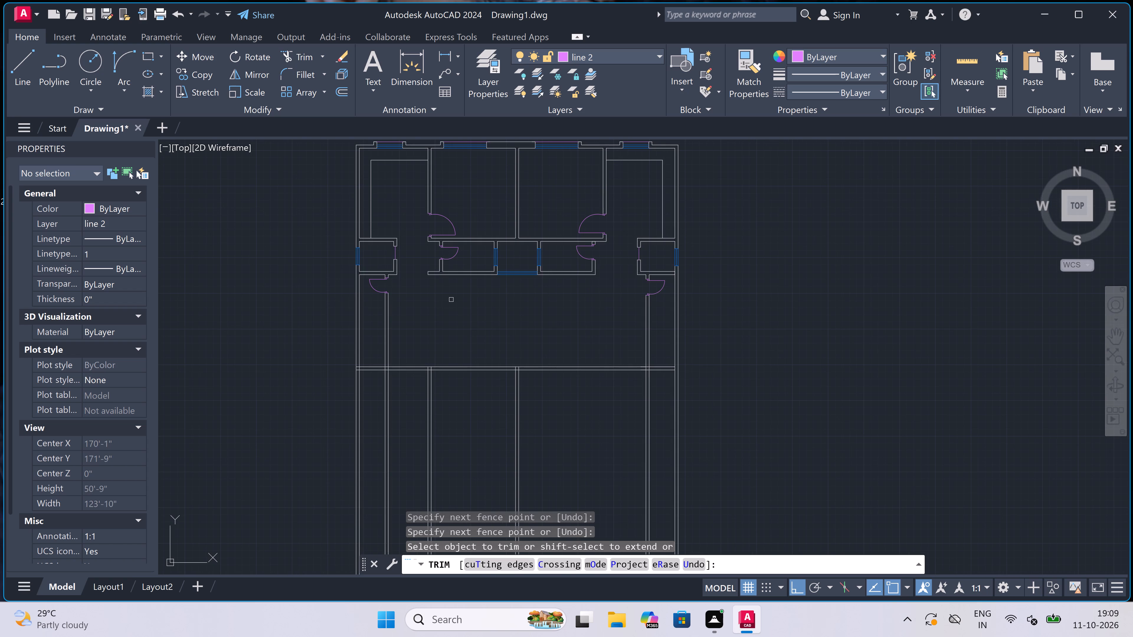
key("Escape")
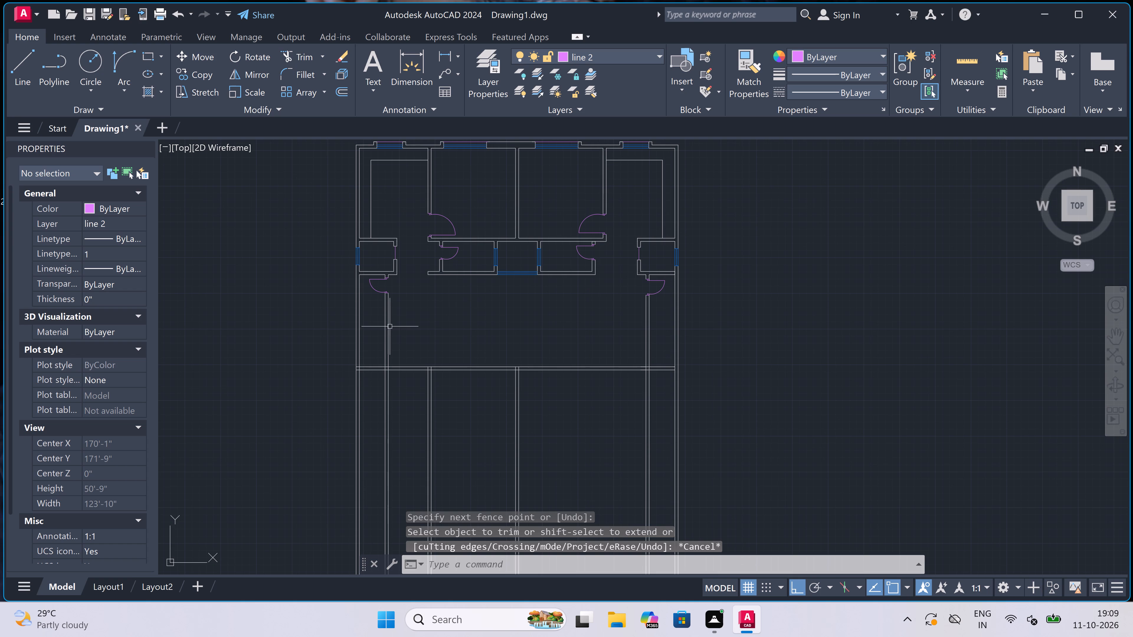
Make layer 0 the current layer.
scroll(390, 326, "up", 1)
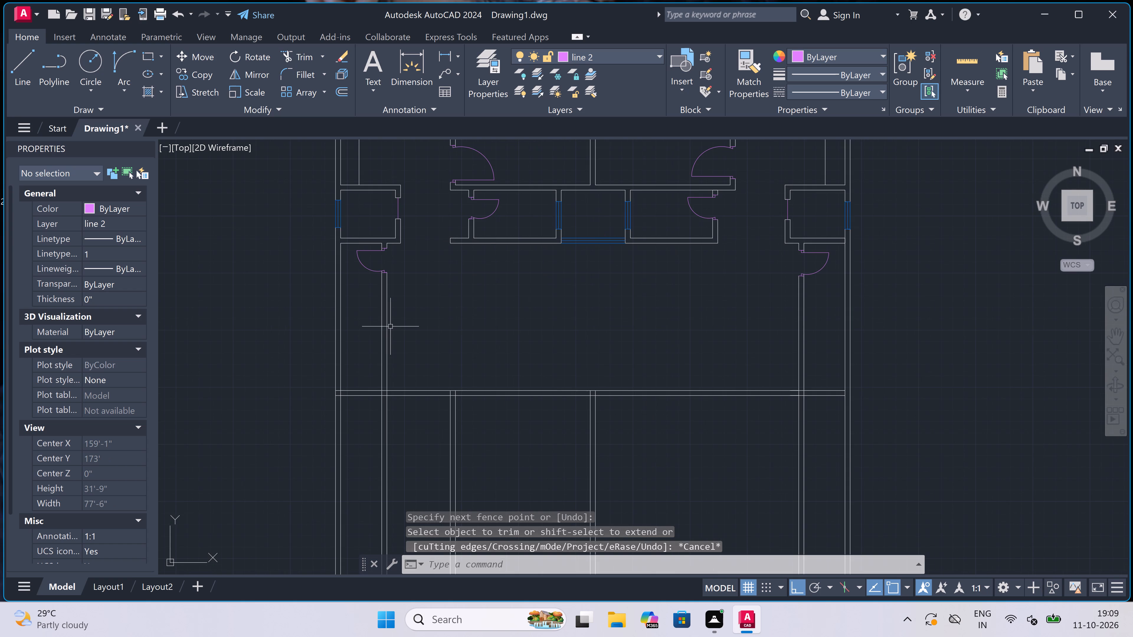
scroll(390, 326, "down", 1)
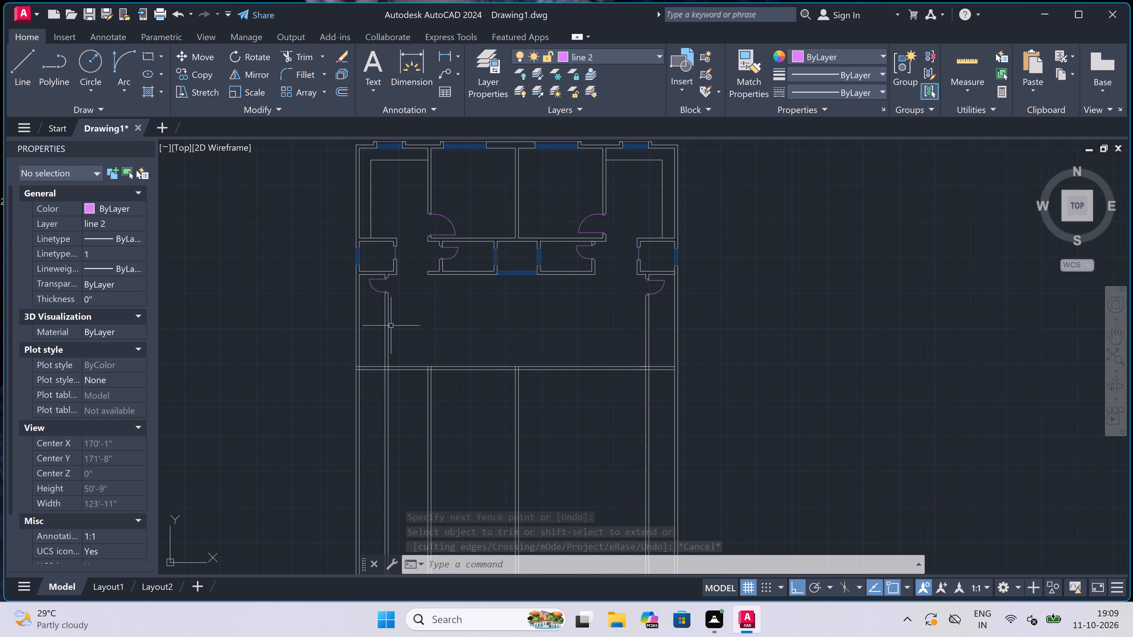
scroll(392, 326, "down", 1)
scroll(371, 310, "up", 2)
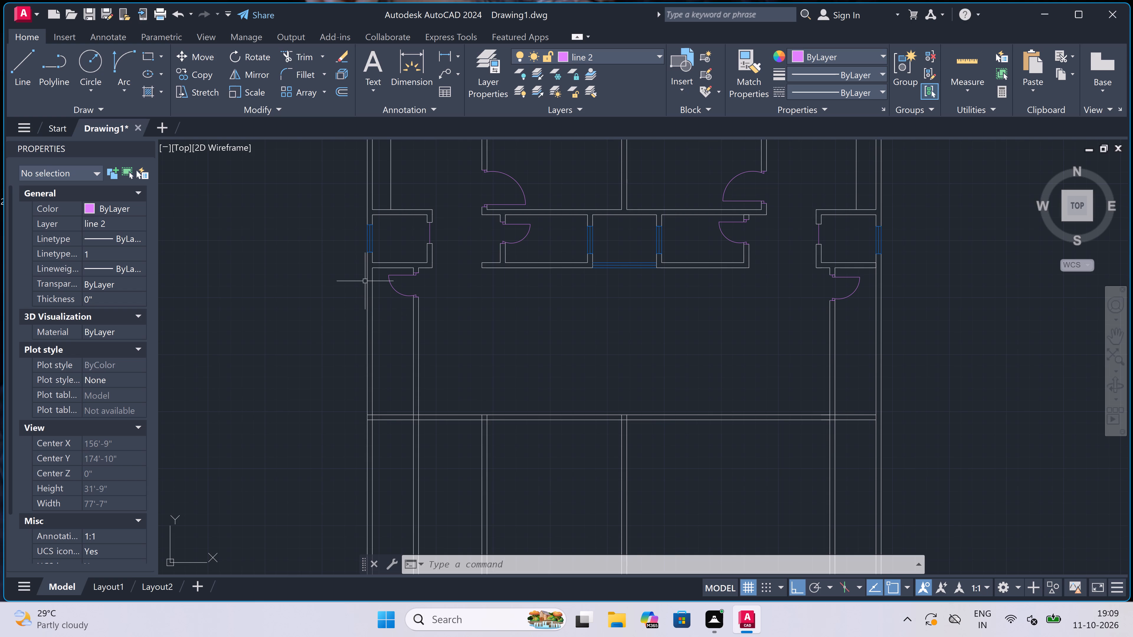
scroll(365, 248, "up", 2)
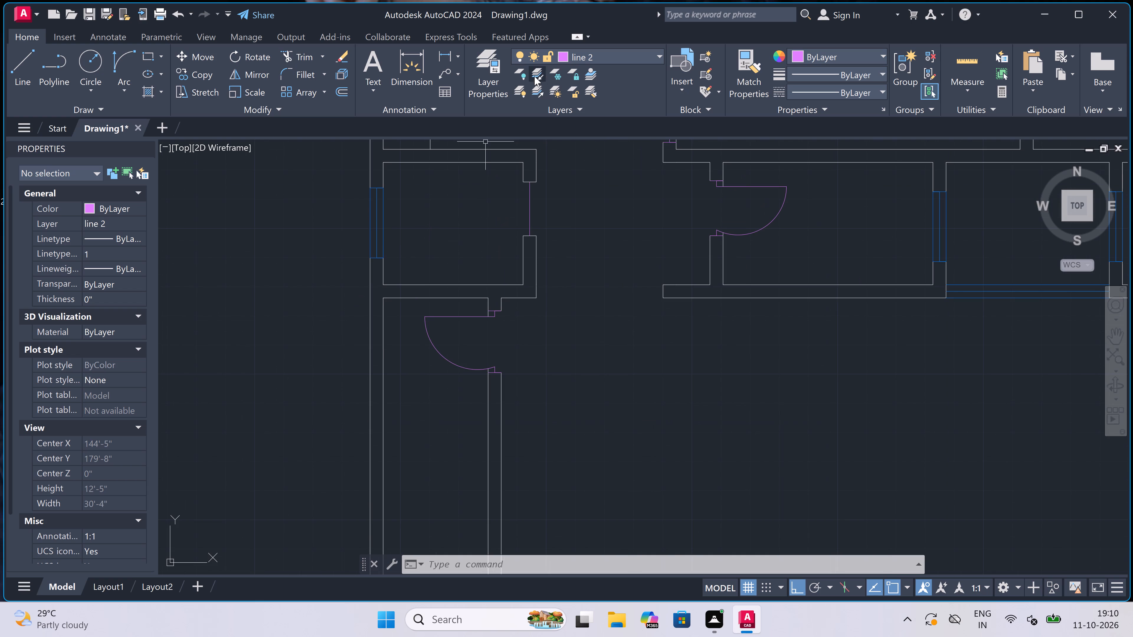
left_click_drag(556, 53, 559, 53)
left_click(571, 72)
left_click(695, 177)
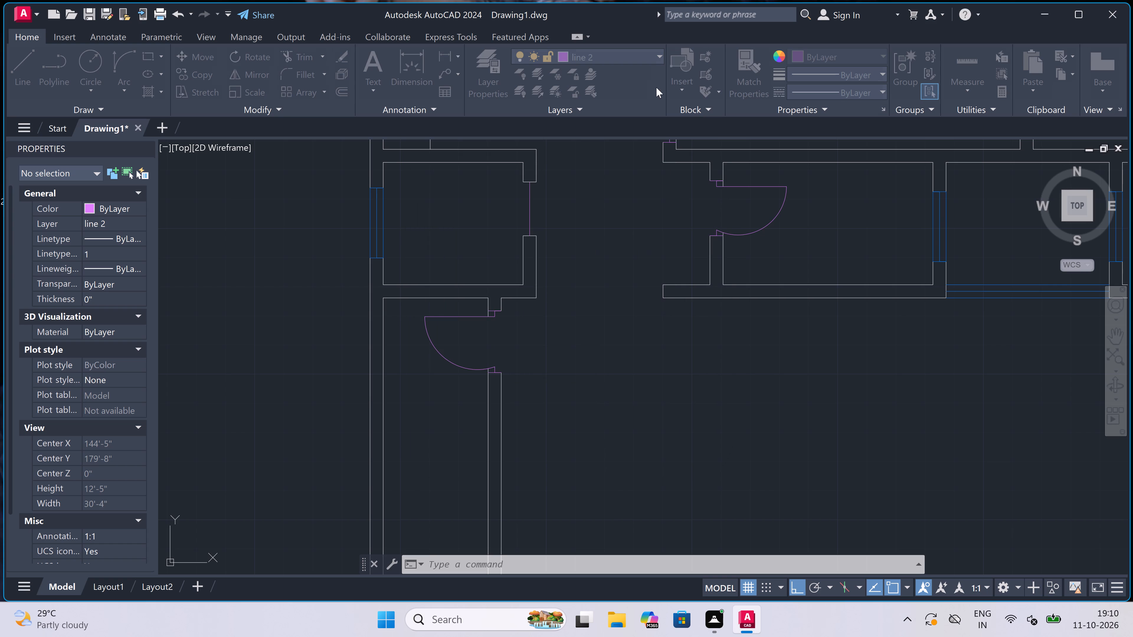
left_click(620, 51)
left_click(584, 73)
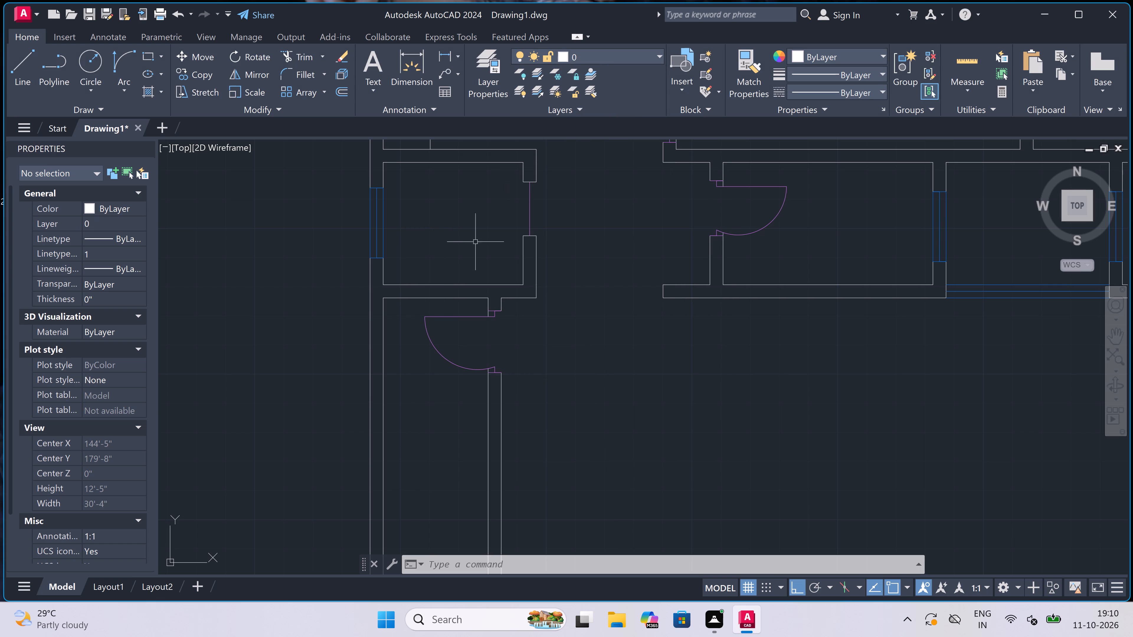
Draw a horizontal line across the outer west wall just below its junction with the horizontal wall, level with the door leaf.
scroll(362, 277, "up", 1)
type("l")
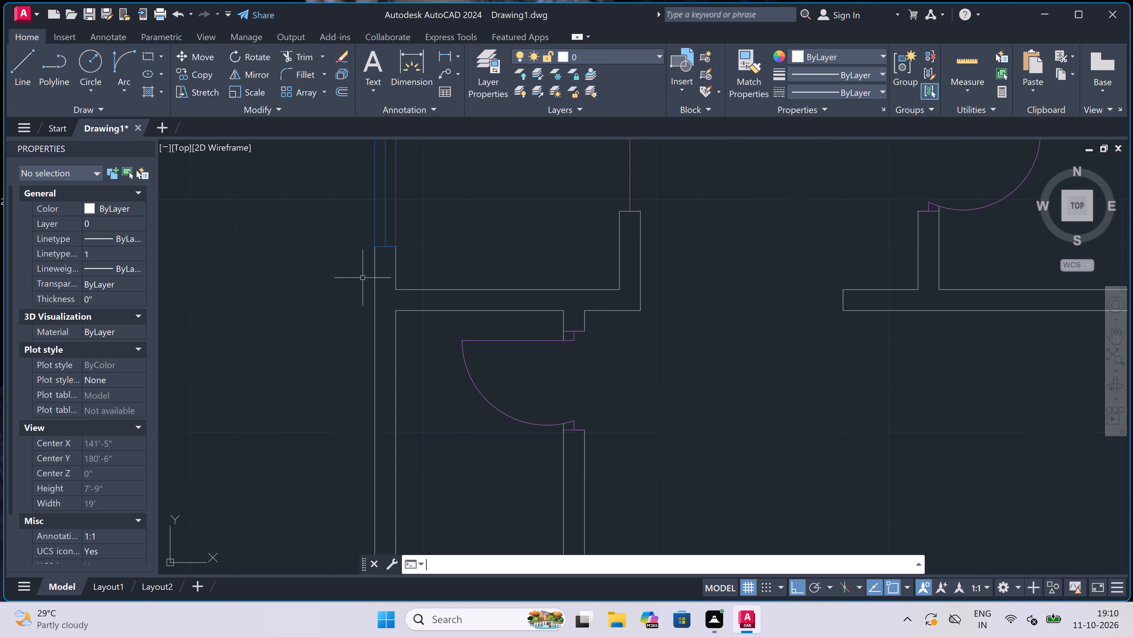
key("space")
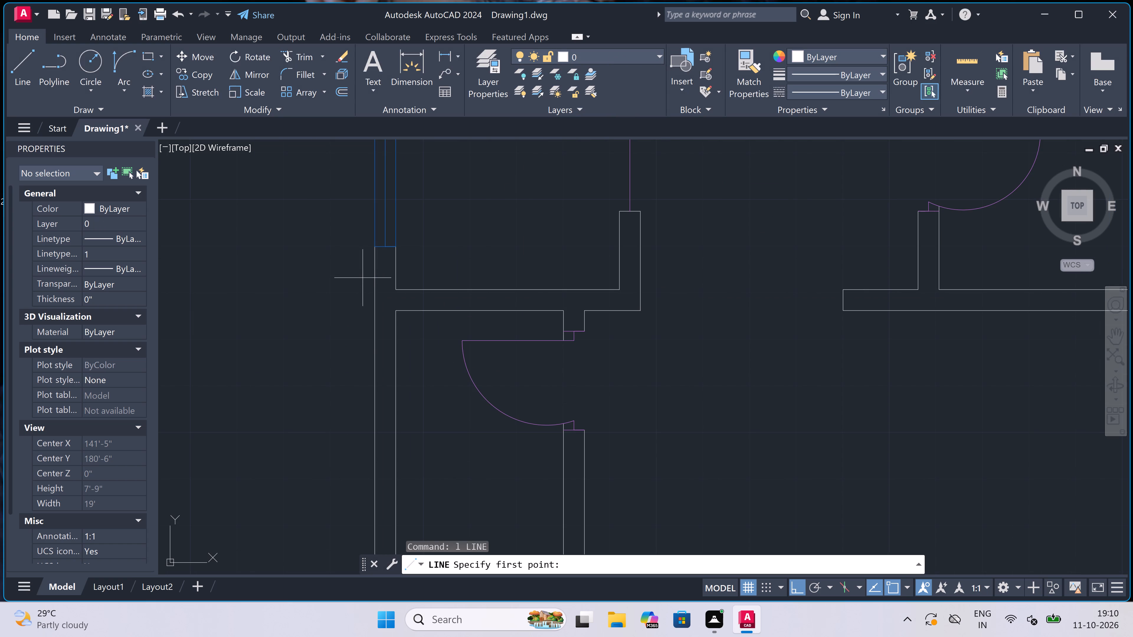
left_click(373, 340)
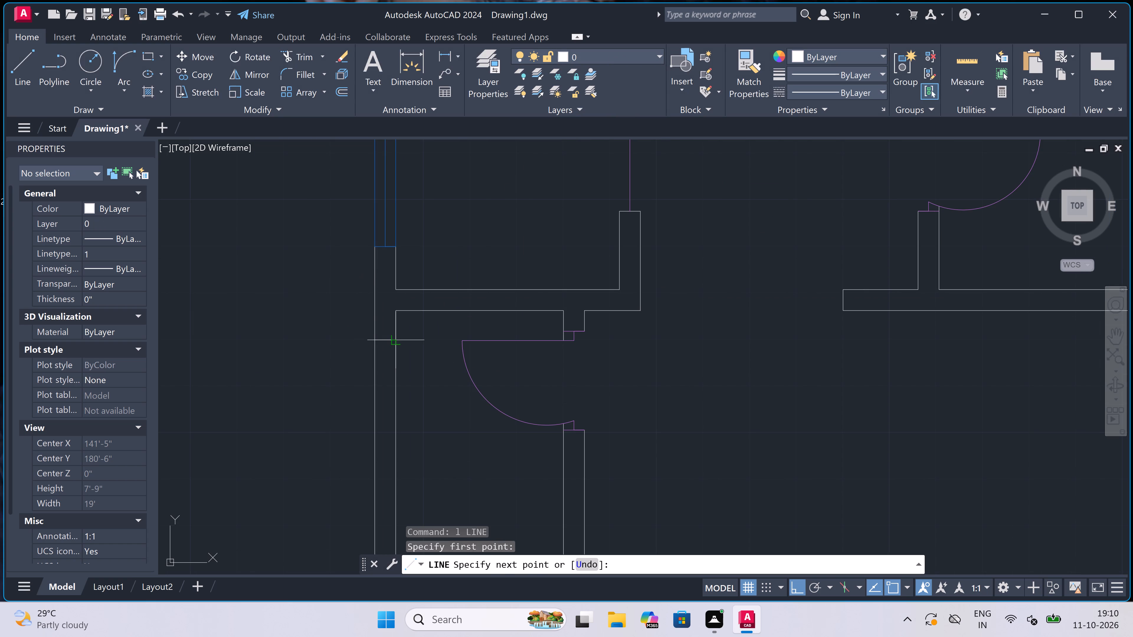
left_click(394, 338)
key("Escape")
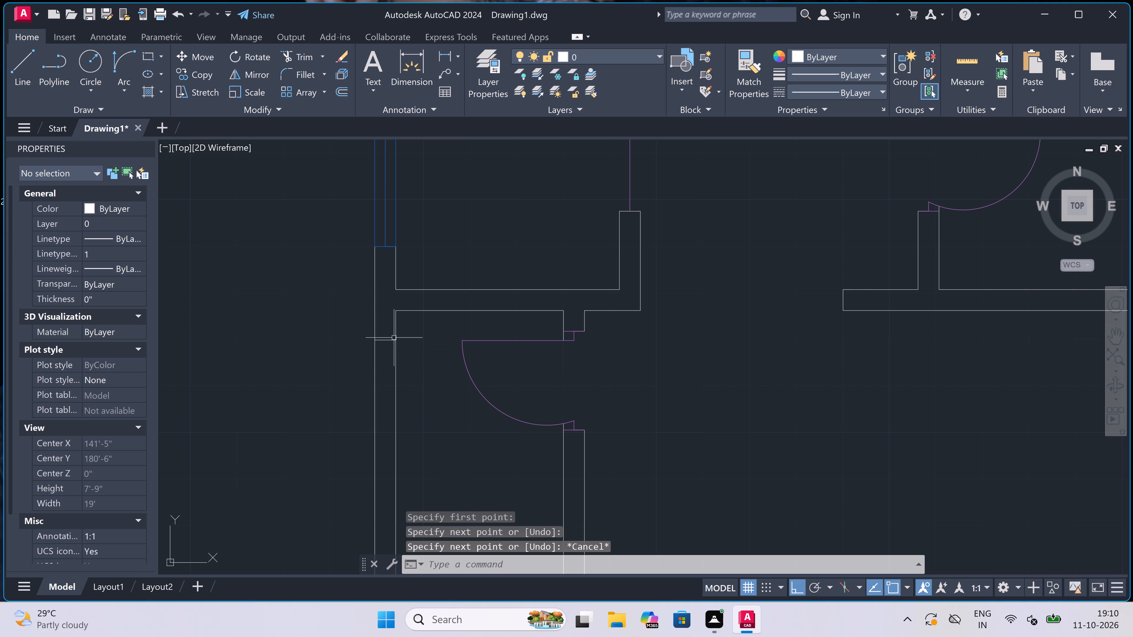
Draw a matching horizontal line across the outer east wall just below the horizontal wall, level with the east door leaf.
scroll(394, 336, "down", 4)
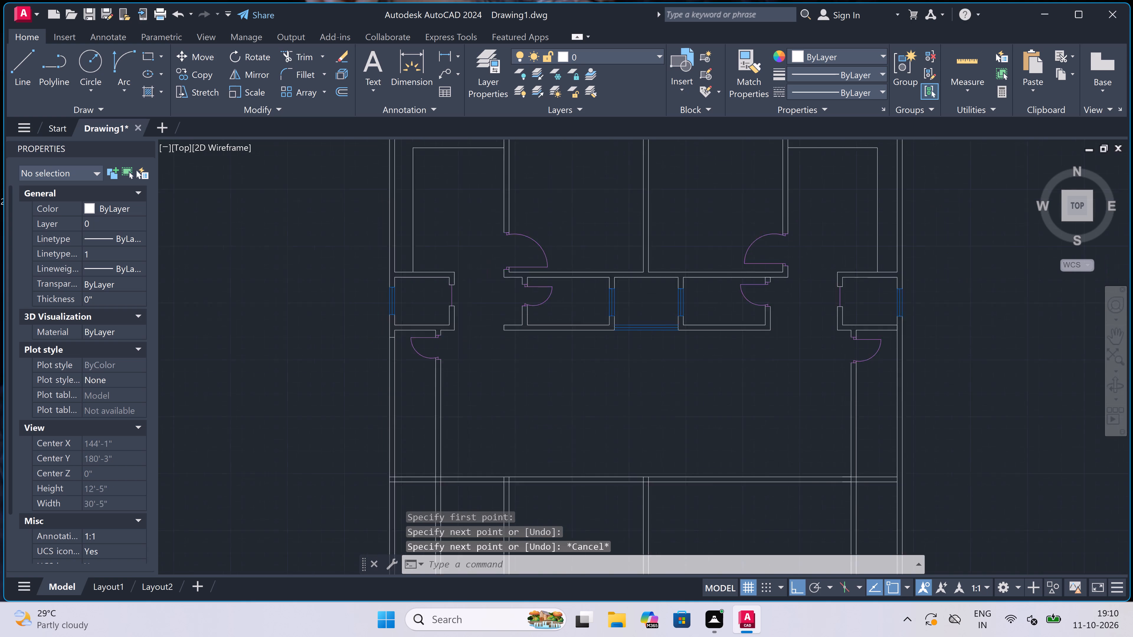
scroll(758, 332, "up", 2)
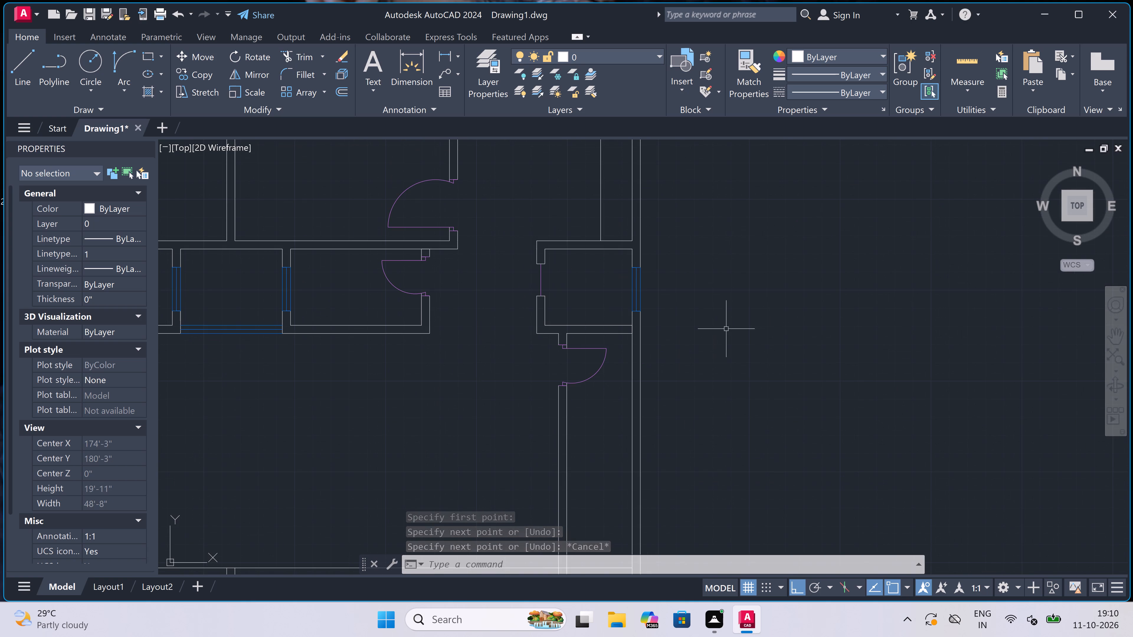
key("space")
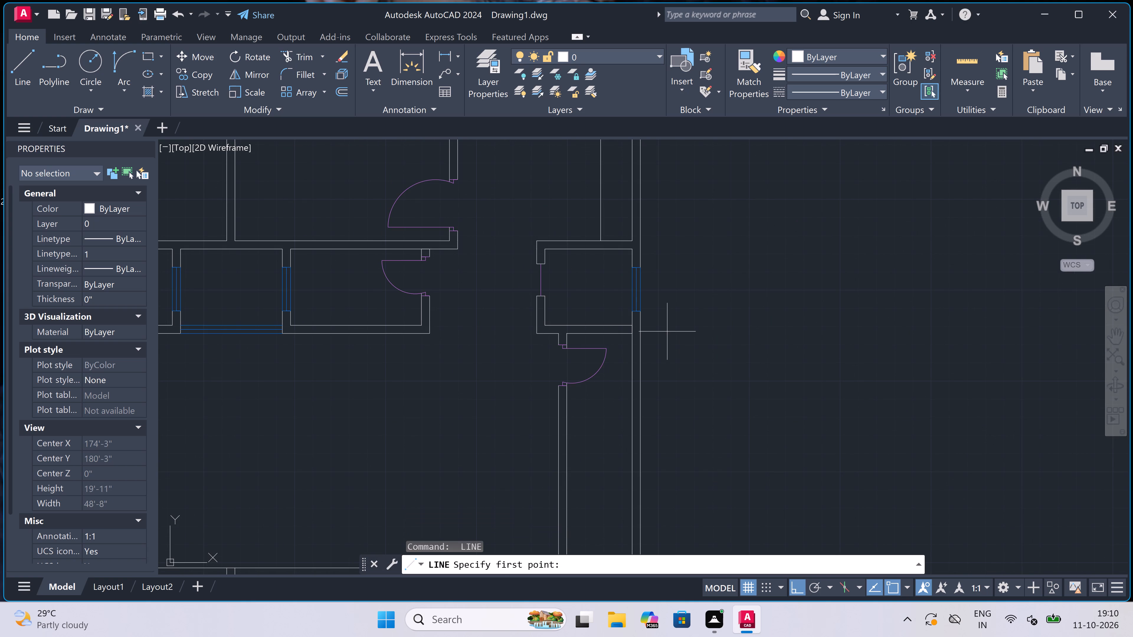
scroll(664, 331, "up", 2)
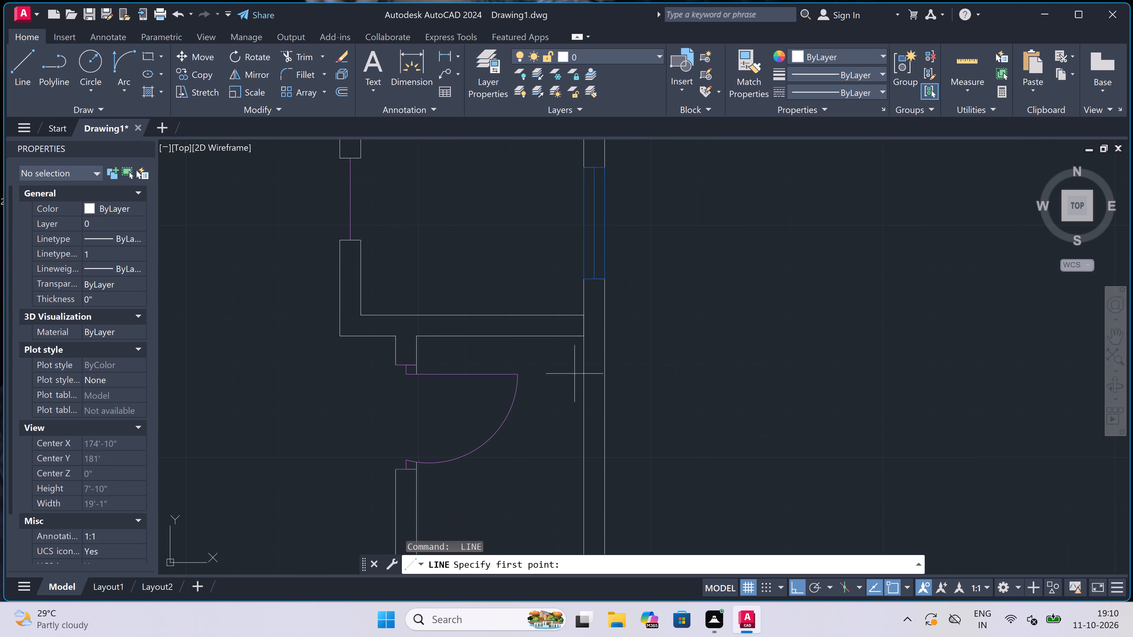
left_click(586, 375)
left_click(604, 373)
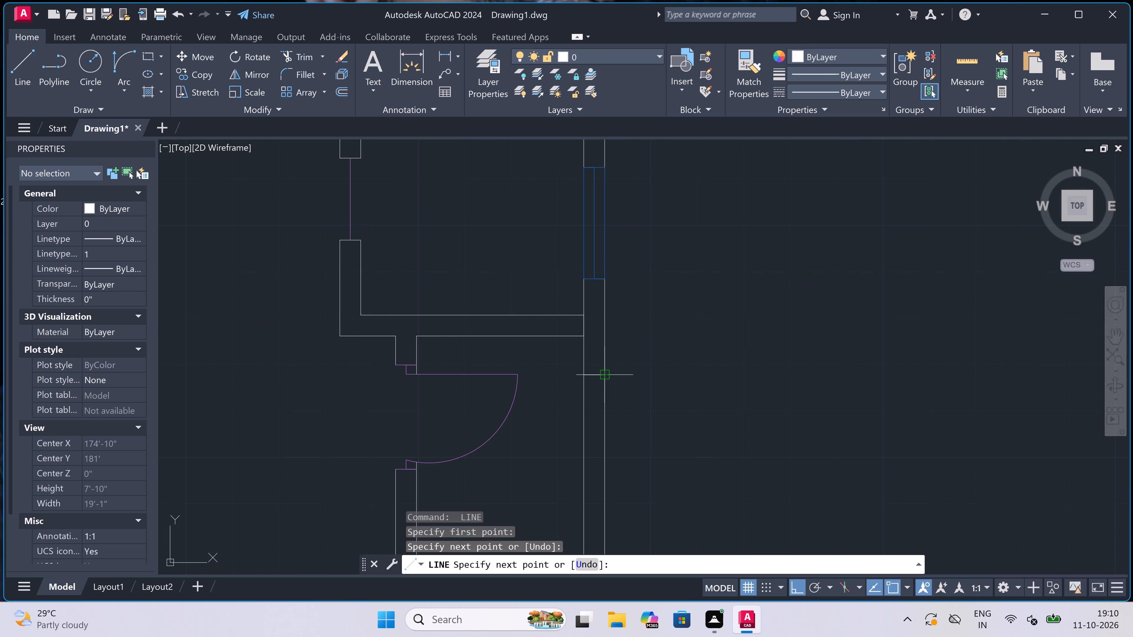
key("Escape")
Trim the outer east wall's inner face between the two horizontal wall lines to open the junction.
key("t")
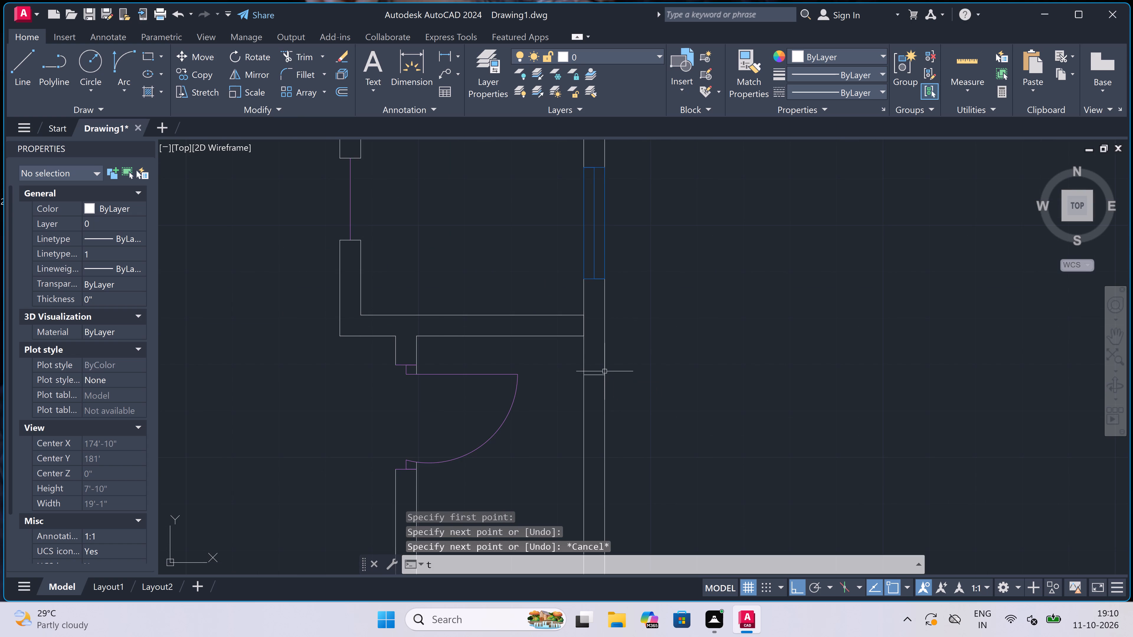
key("r")
key("space")
scroll(584, 326, "up", 2)
left_click(584, 325)
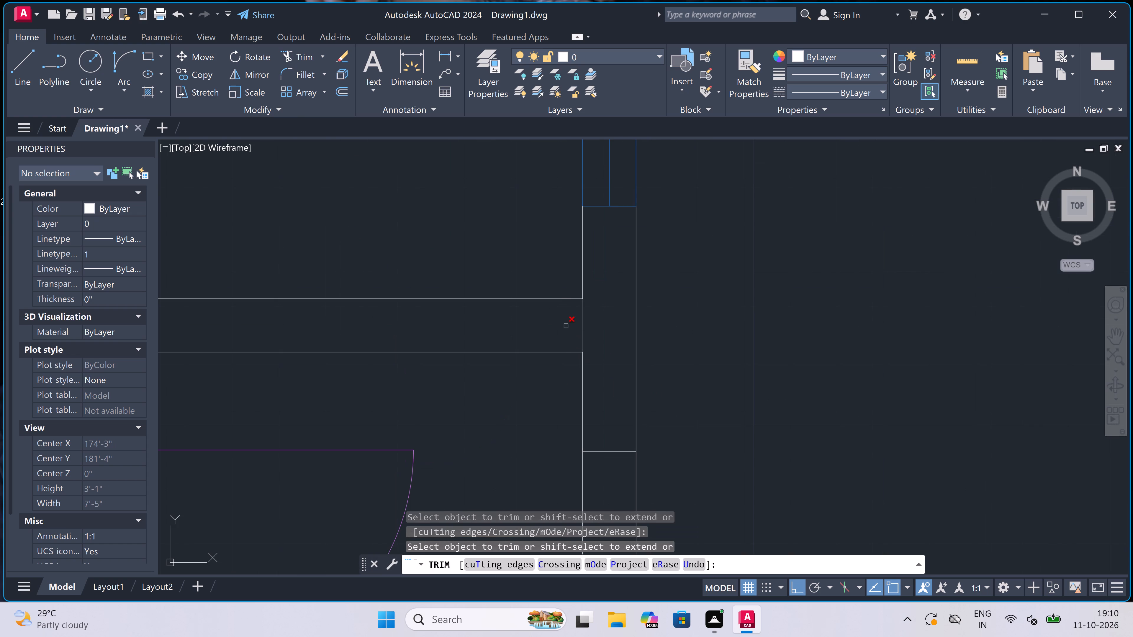
left_click(566, 326)
left_click(621, 322)
key("Escape")
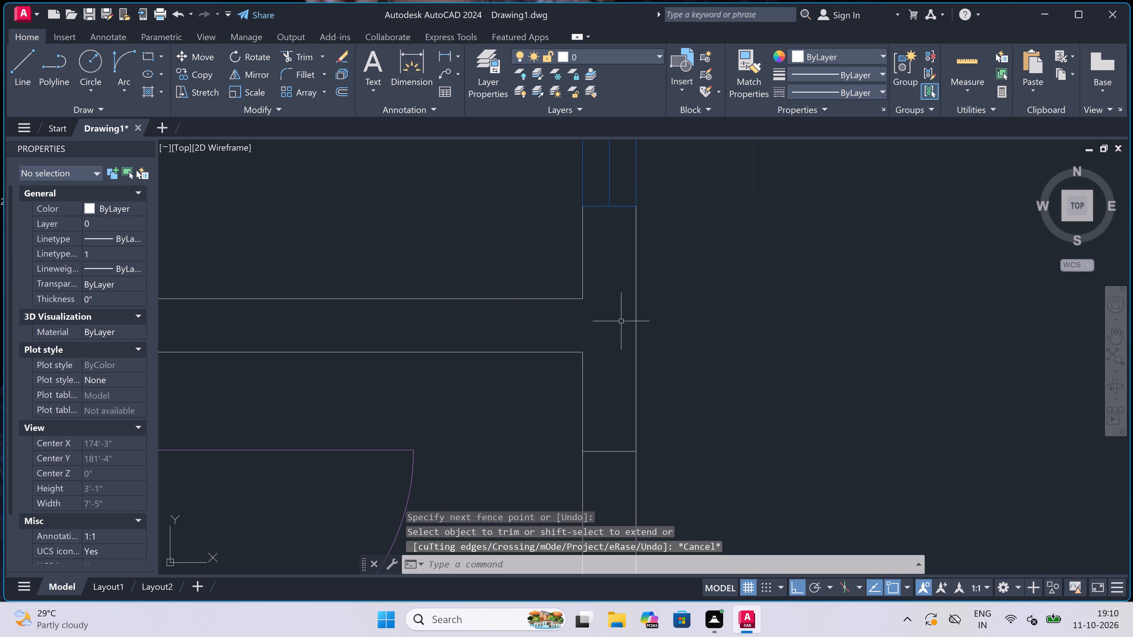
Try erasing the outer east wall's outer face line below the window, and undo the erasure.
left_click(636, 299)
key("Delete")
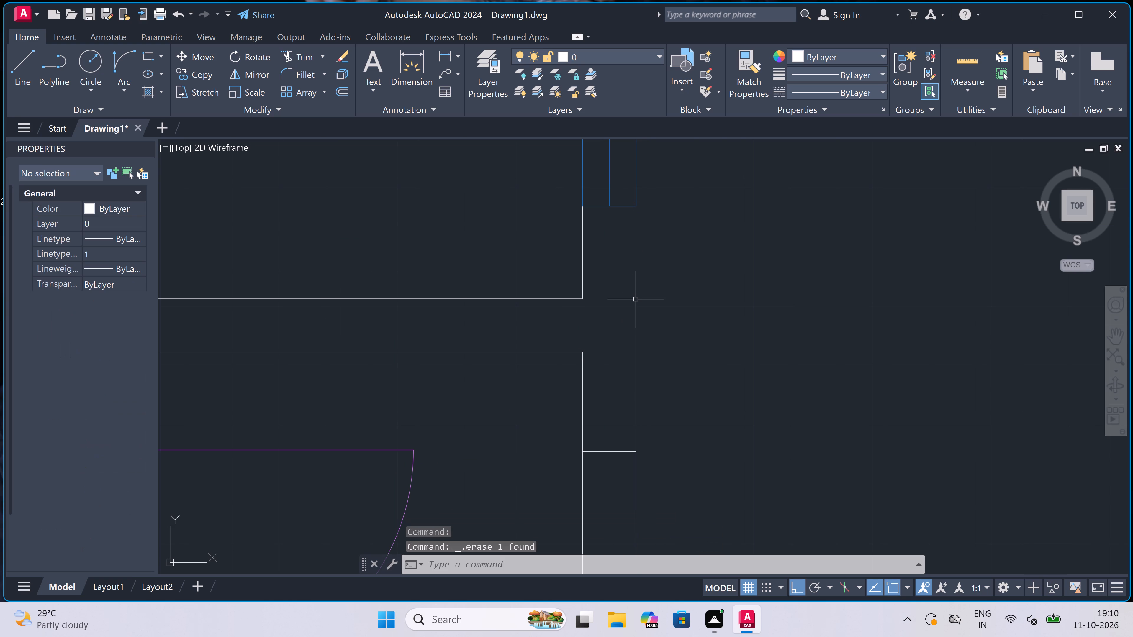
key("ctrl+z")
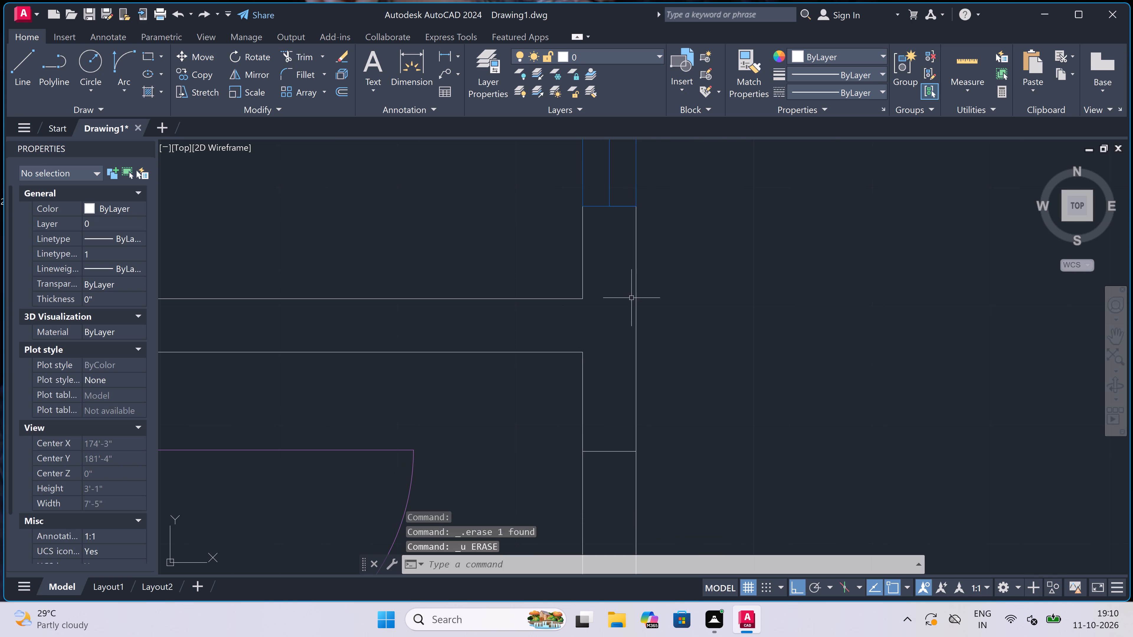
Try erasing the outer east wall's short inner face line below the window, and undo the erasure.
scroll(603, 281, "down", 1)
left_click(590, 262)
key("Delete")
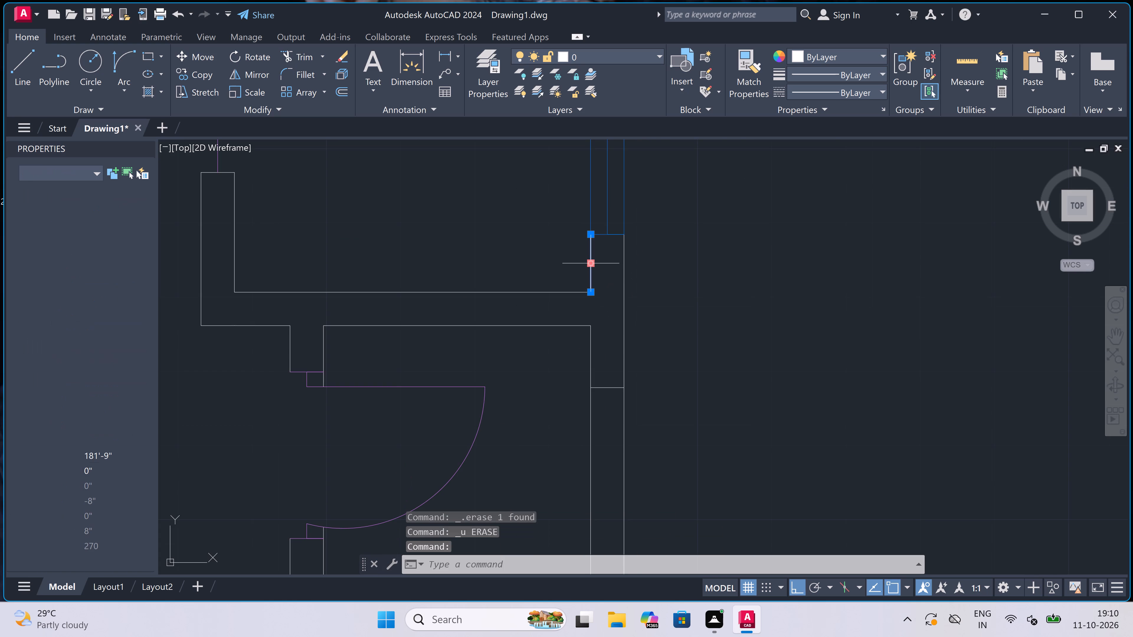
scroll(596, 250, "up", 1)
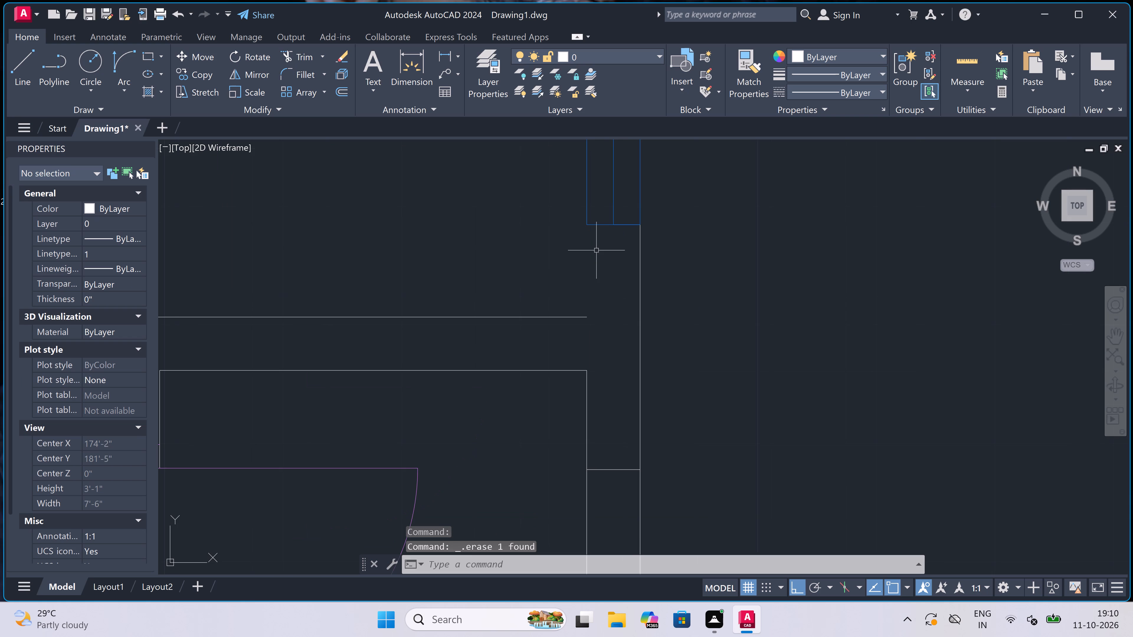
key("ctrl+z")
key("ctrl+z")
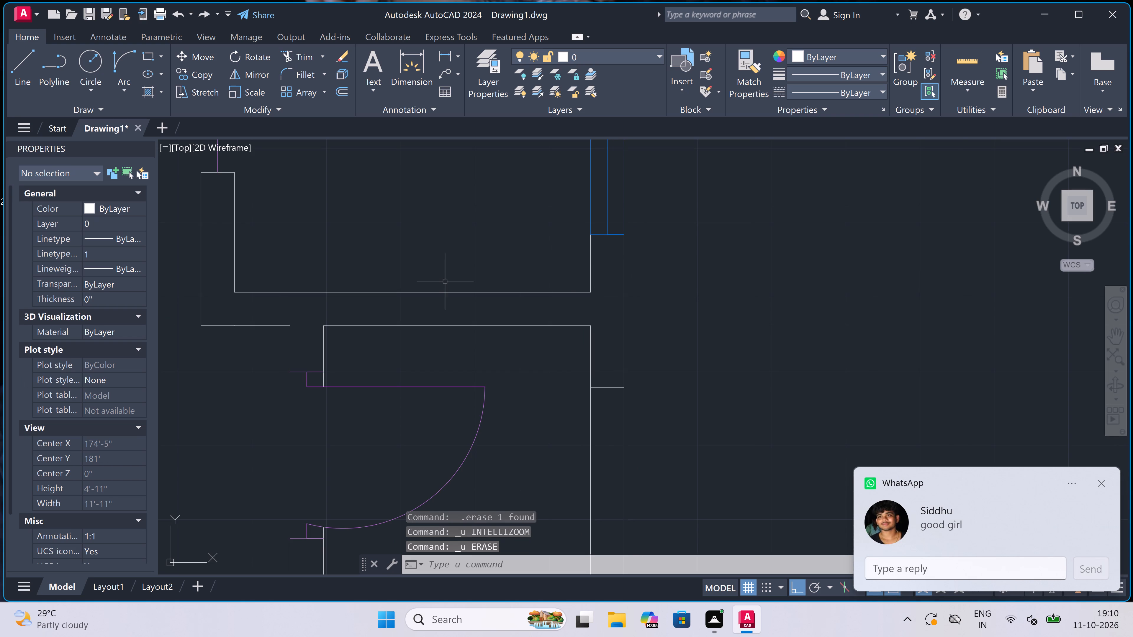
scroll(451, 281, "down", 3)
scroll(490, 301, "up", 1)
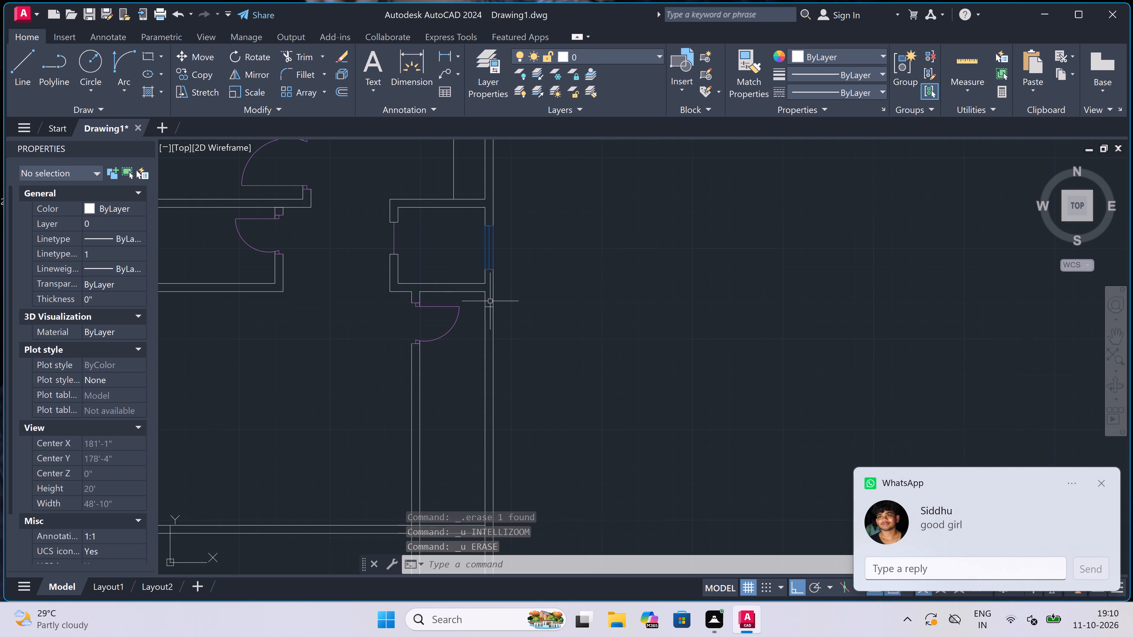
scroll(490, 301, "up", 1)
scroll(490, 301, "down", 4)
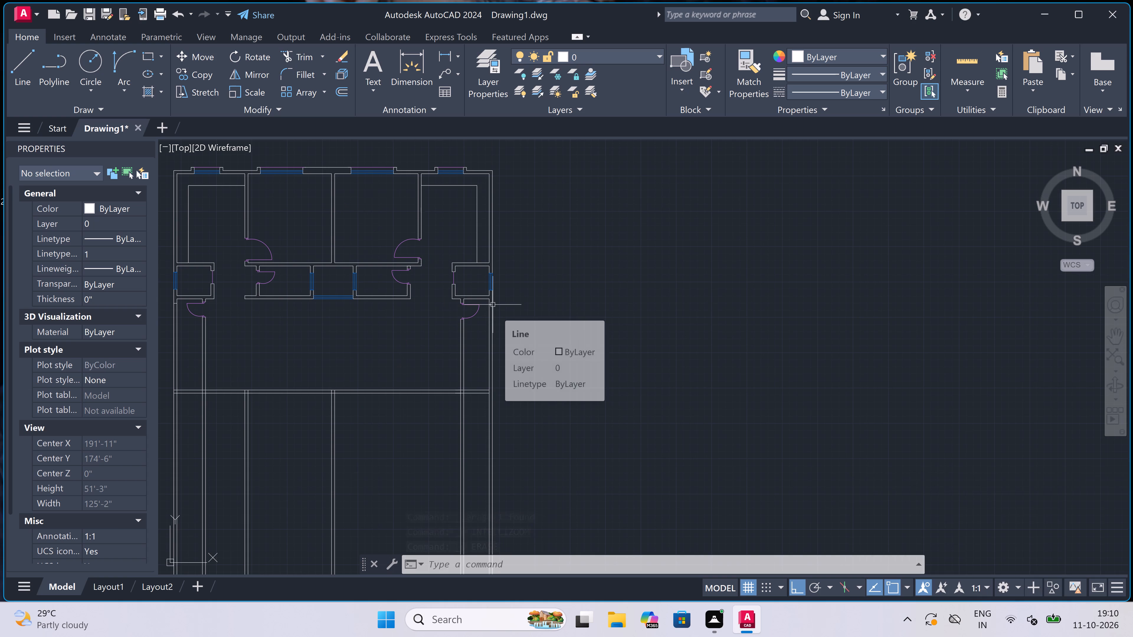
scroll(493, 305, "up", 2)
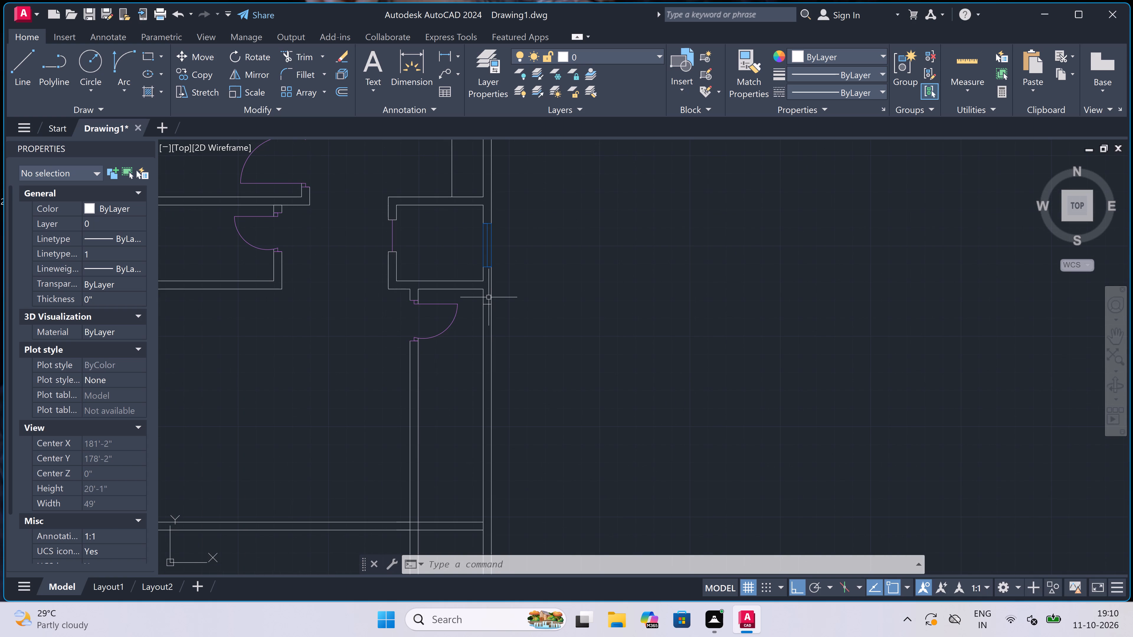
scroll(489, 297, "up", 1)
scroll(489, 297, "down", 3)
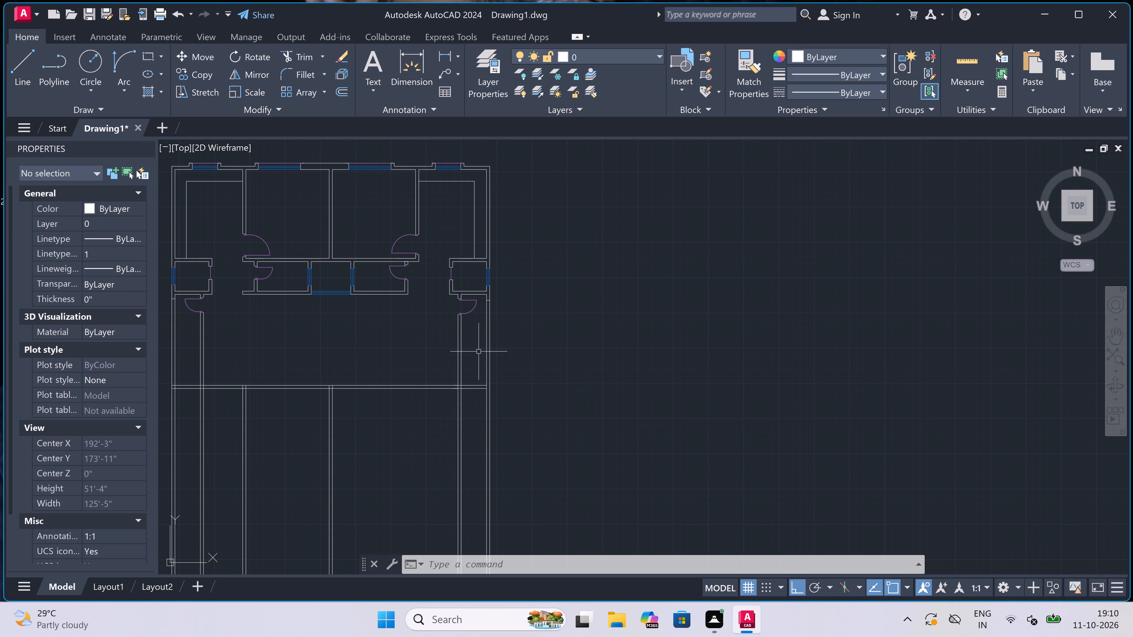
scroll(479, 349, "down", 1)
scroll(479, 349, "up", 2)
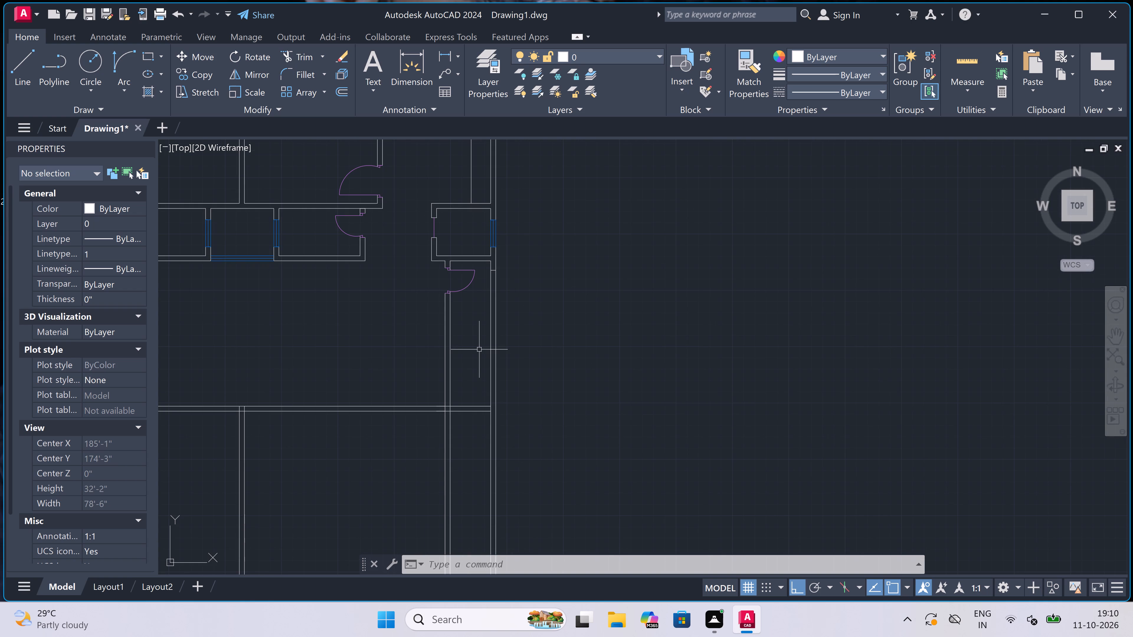
Extend both lines of the long horizontal wall south of the doors to the outer east wall's outer face.
key("Escape")
key("e")
type("x")
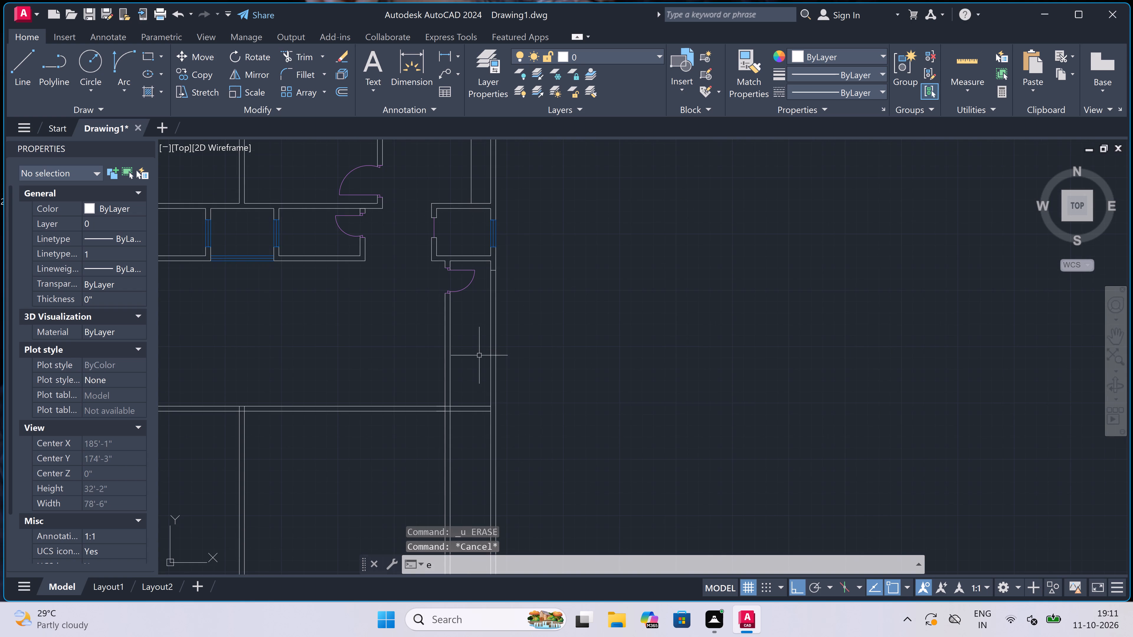
key("space")
left_click_drag(480, 356, 479, 360)
left_click(475, 440)
scroll(484, 397, "down", 2)
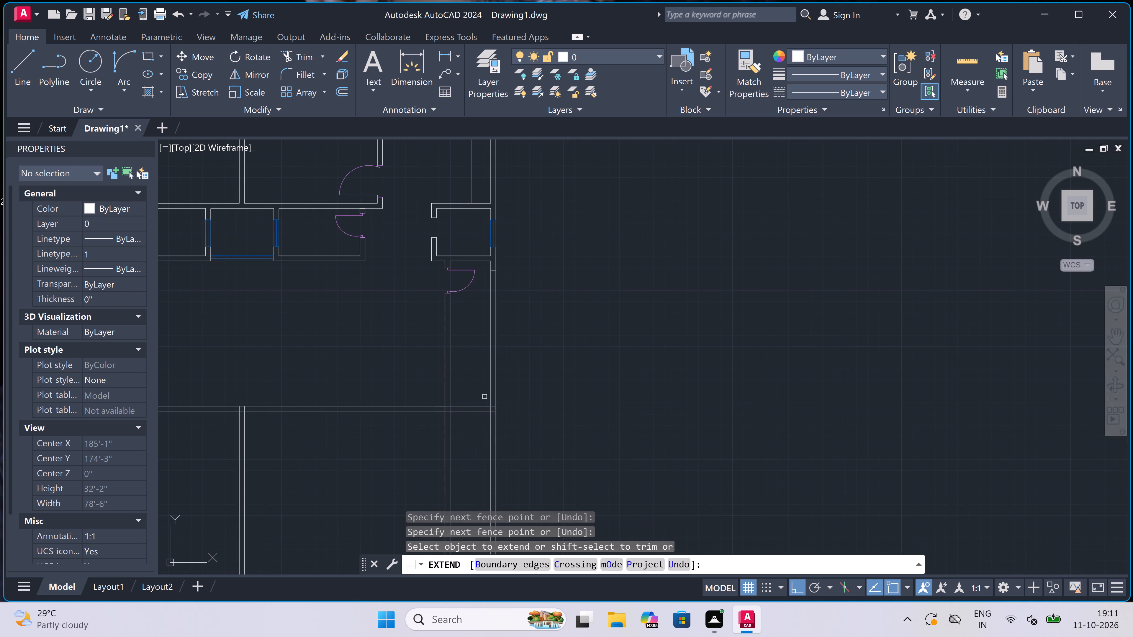
Trim both faces of the outer west wall between the short cross line near the door and the long horizontal wall.
scroll(484, 397, "down", 4)
scroll(460, 398, "up", 4)
scroll(409, 396, "up", 1)
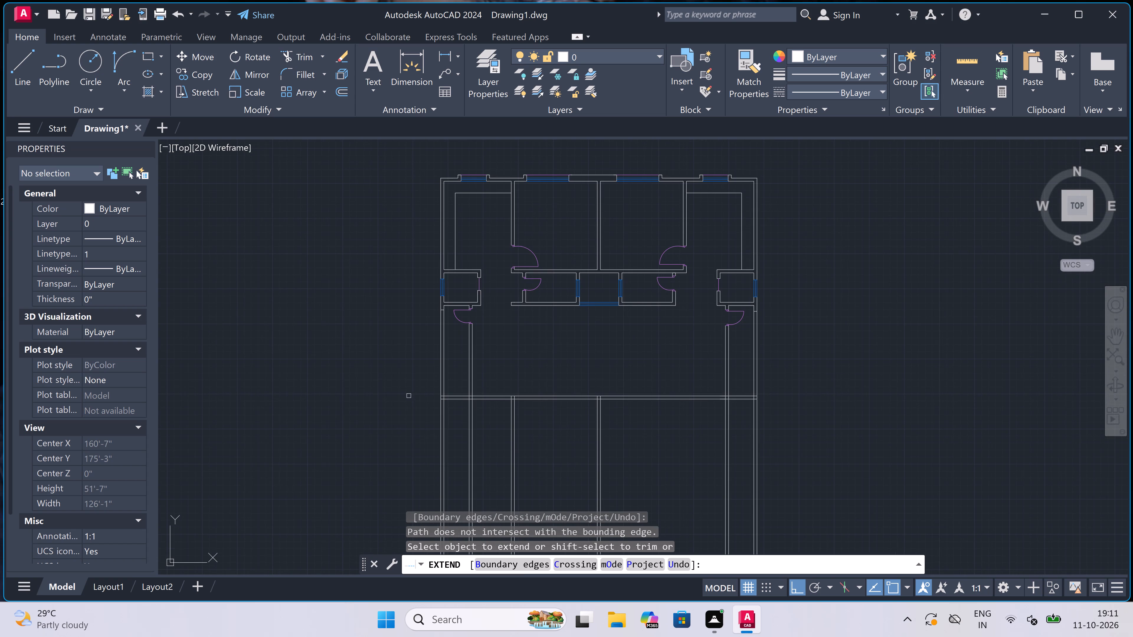
scroll(439, 331, "up", 2)
scroll(439, 332, "down", 2)
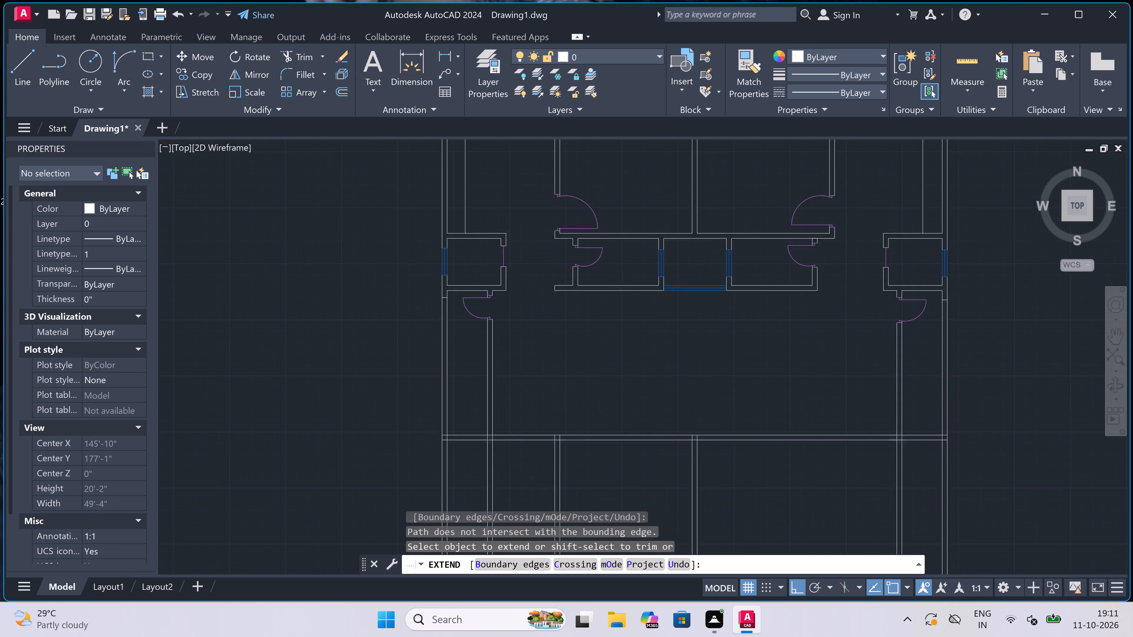
scroll(467, 352, "up", 3)
scroll(432, 364, "down", 1)
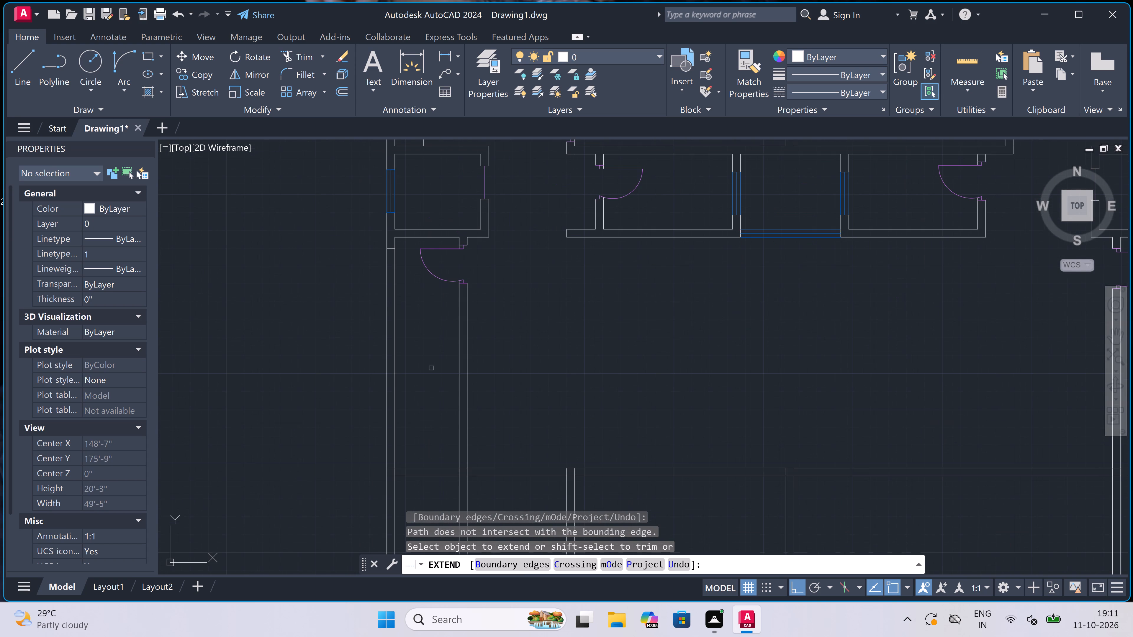
key("Escape")
type("tr")
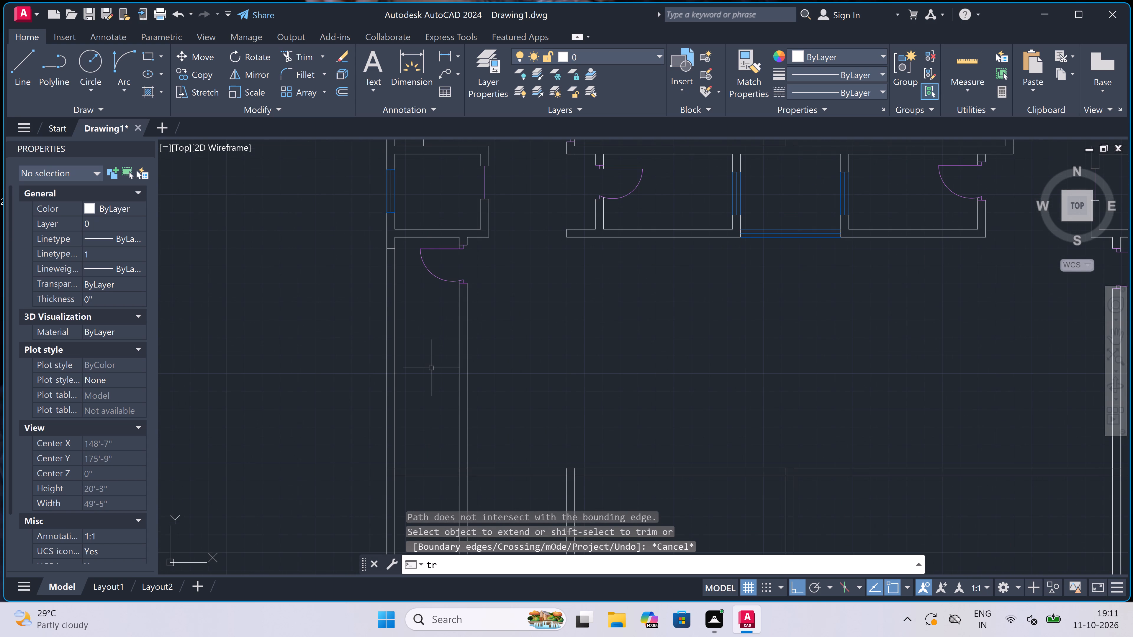
key("space")
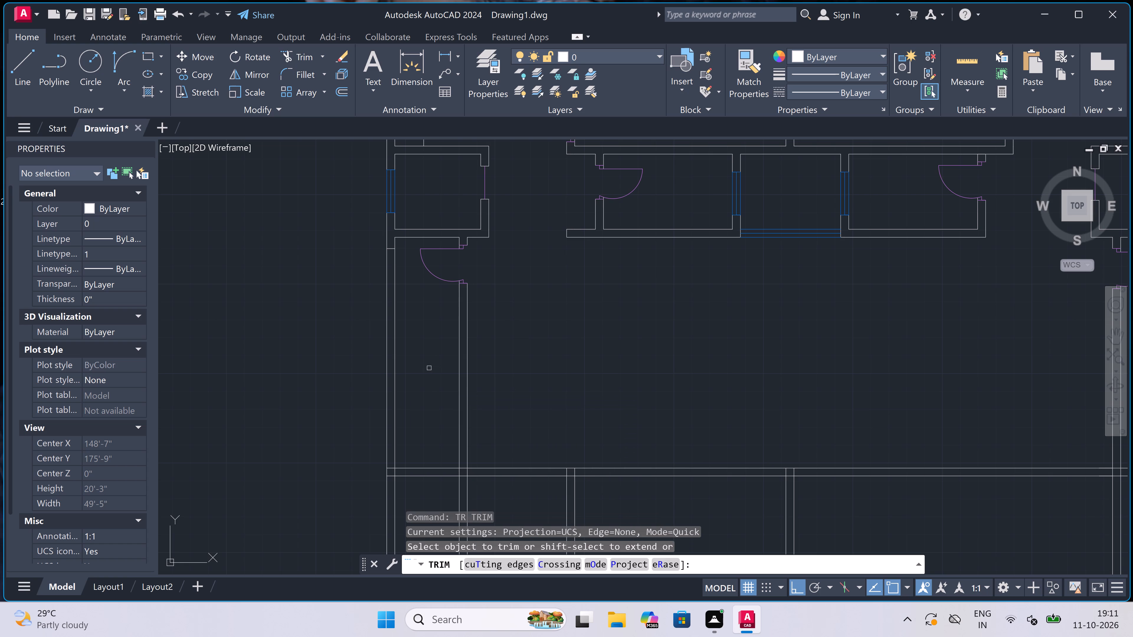
left_click(426, 369)
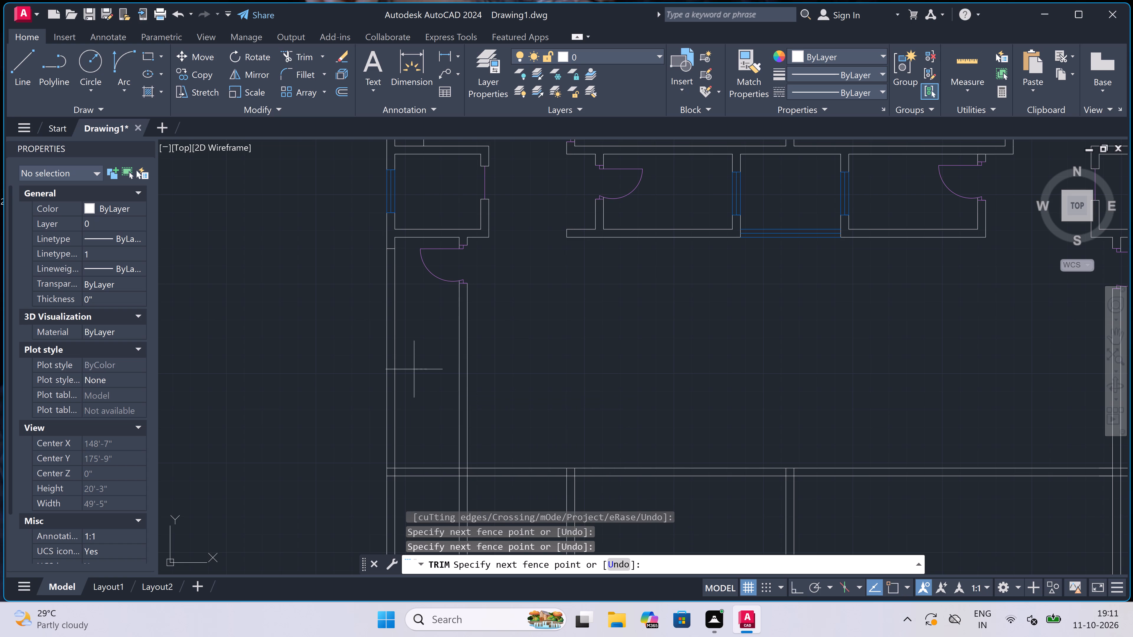
left_click(335, 375)
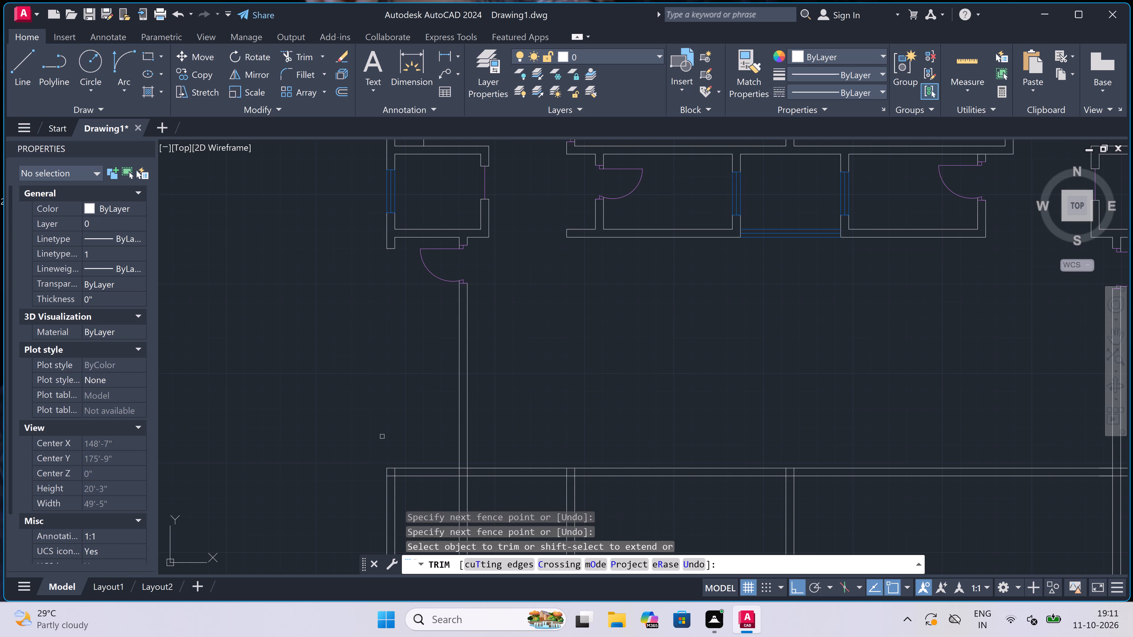
Trim the outer west wall's inner face between the two lines of the long horizontal wall to open the corner.
scroll(388, 477, "up", 3)
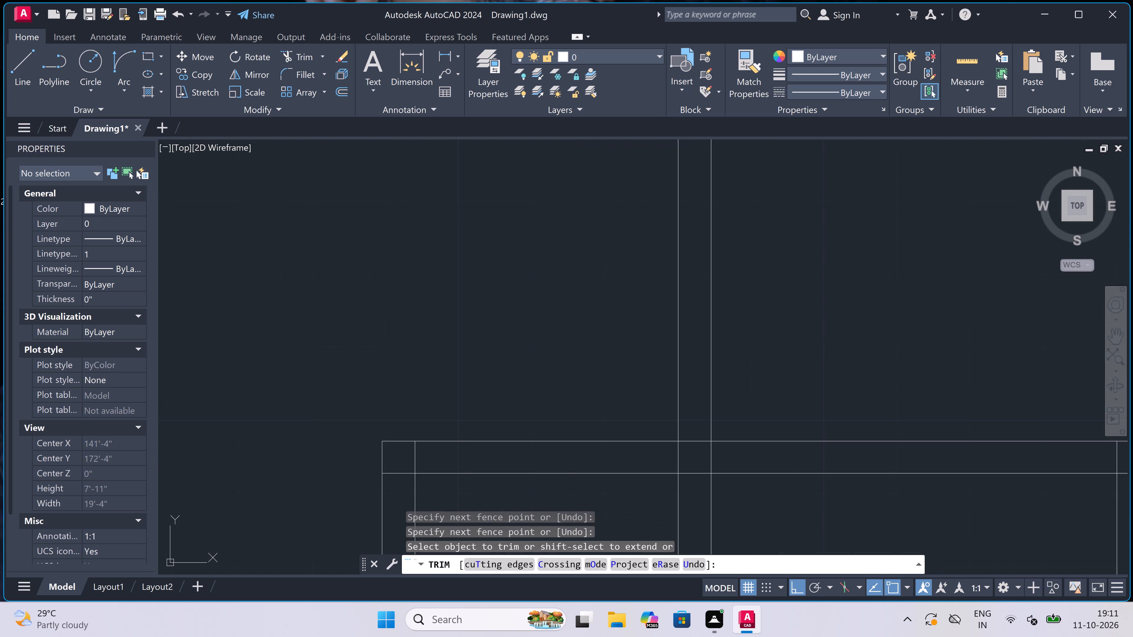
left_click_drag(393, 458, 396, 458)
left_click(434, 457)
scroll(400, 421, "down", 5)
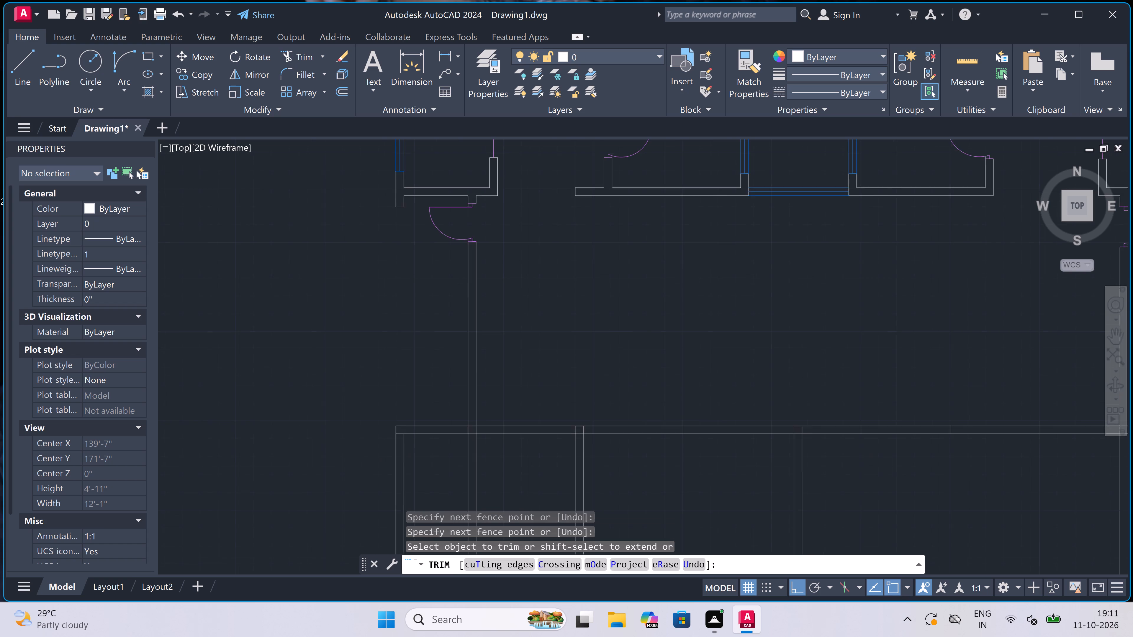
scroll(399, 342, "up", 2)
key("Escape")
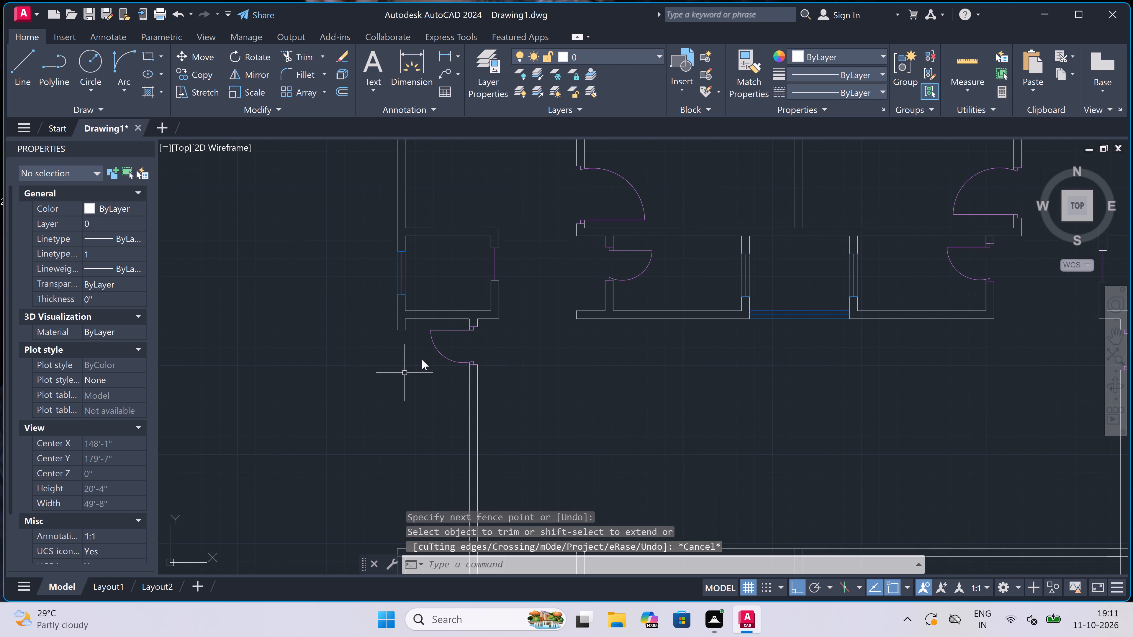
Make line 2 the current layer.
left_click(618, 55)
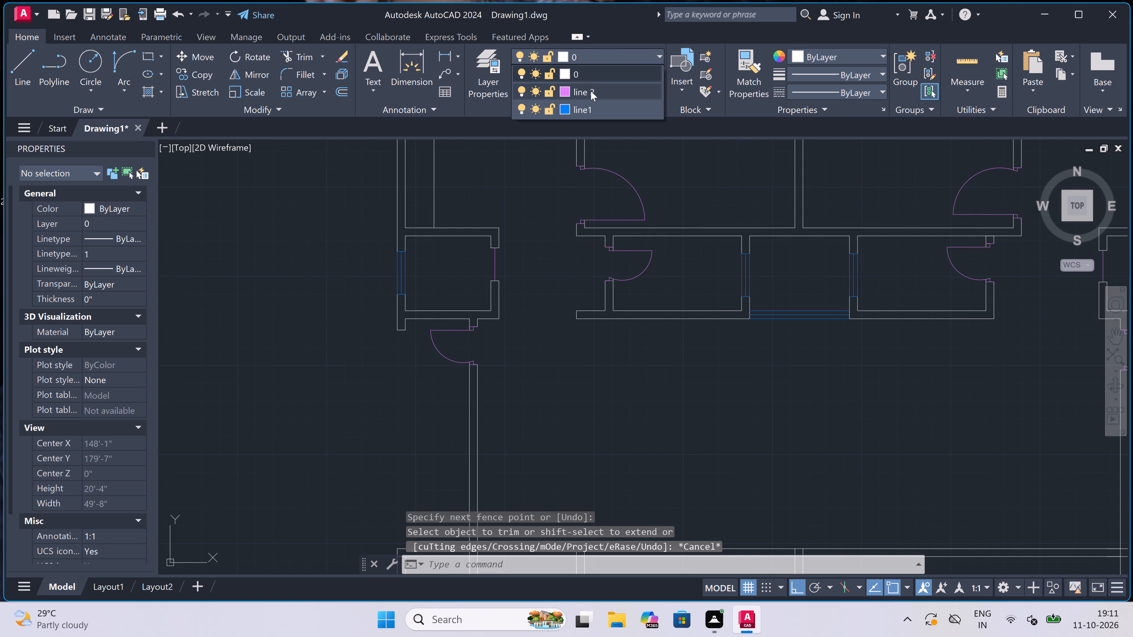
left_click(591, 91)
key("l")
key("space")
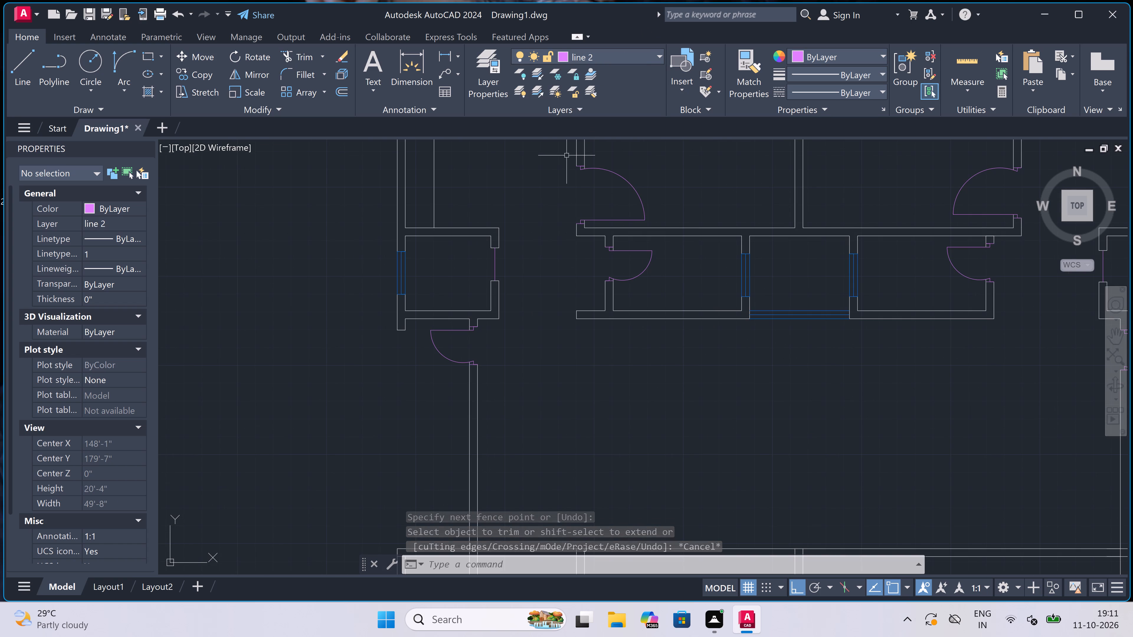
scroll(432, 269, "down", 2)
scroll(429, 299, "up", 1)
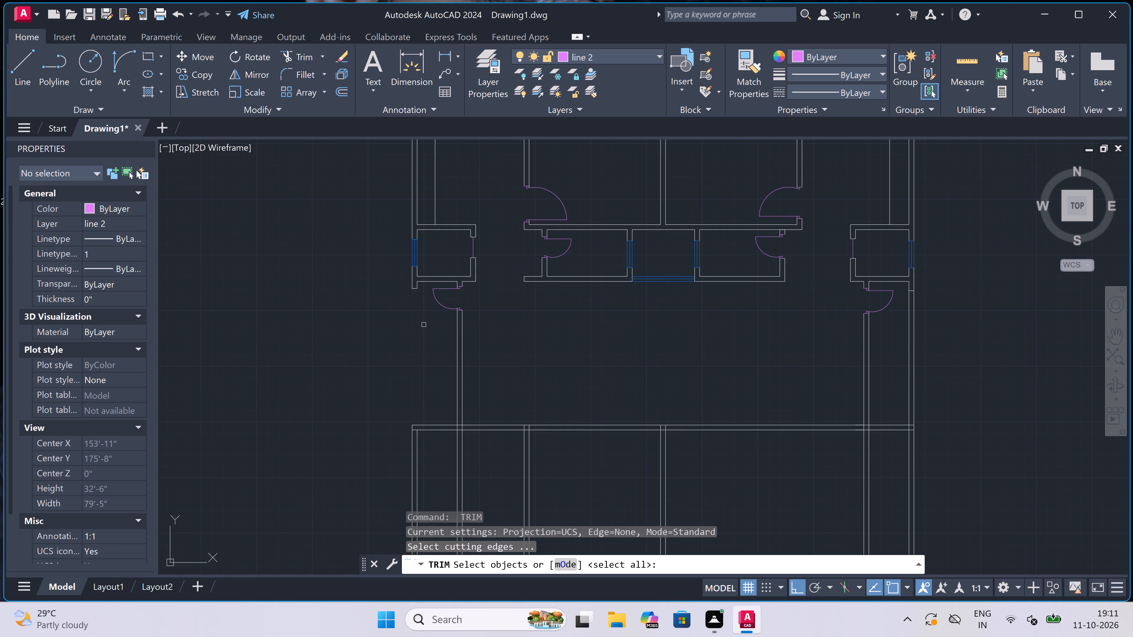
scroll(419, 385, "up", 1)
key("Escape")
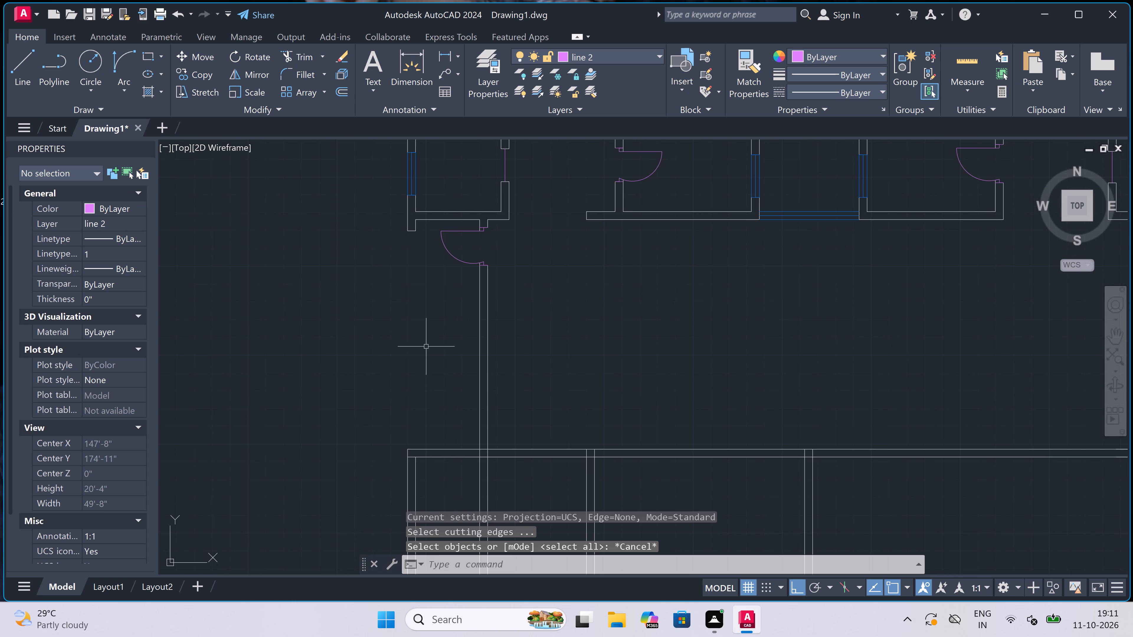
Draw a vertical line along the west opening's outer edge, from the short cross line's outer end to the long horizontal wall's corner.
key("l")
key("space")
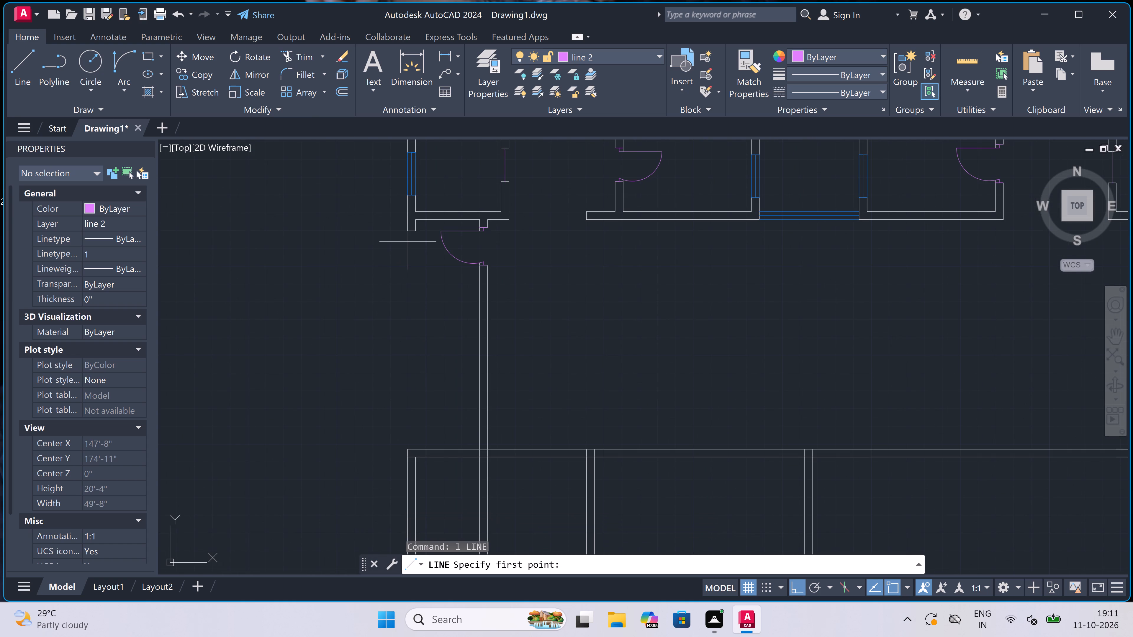
left_click_drag(407, 234, 407, 236)
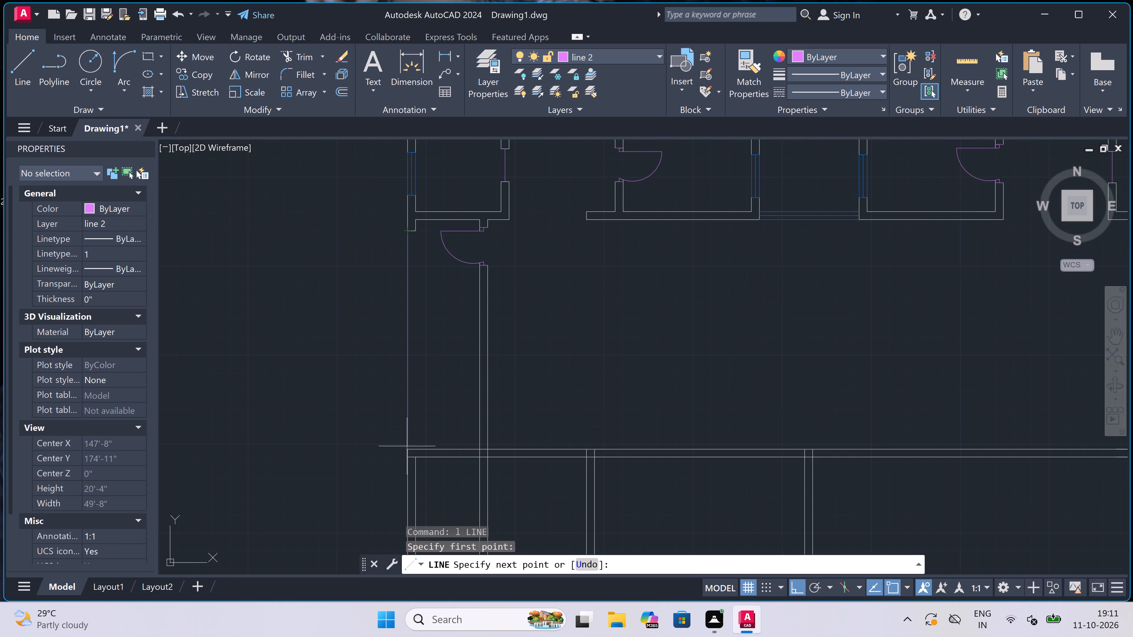
scroll(412, 452, "up", 3)
left_click(394, 440)
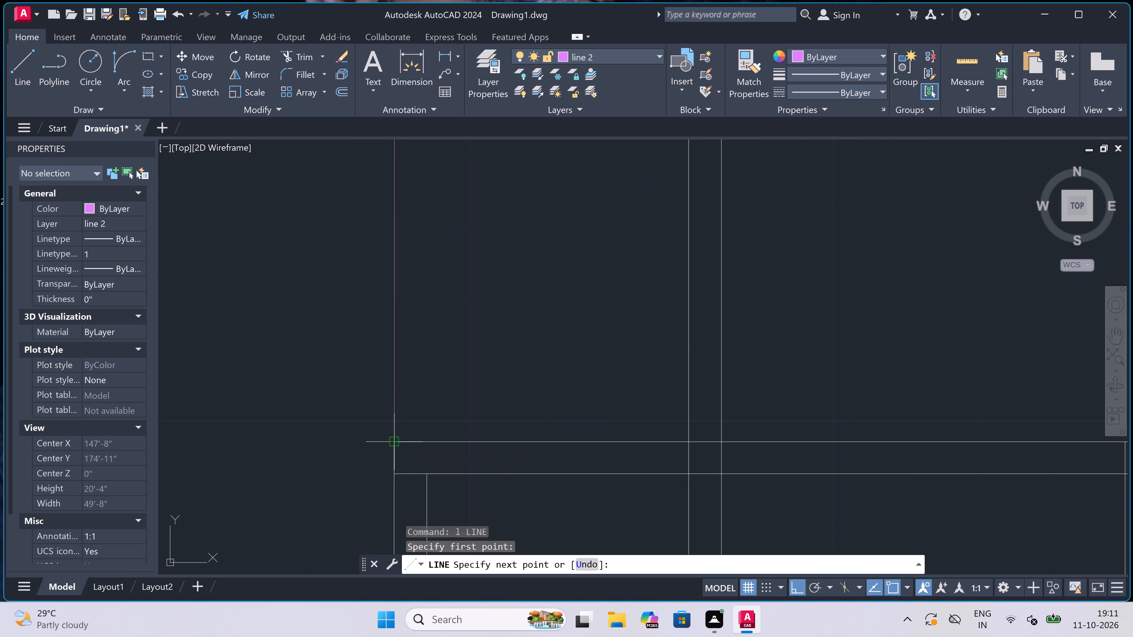
key("Escape")
Draw a second vertical line through the middle of the west opening's wall thickness, from the long horizontal wall up to the short cross line.
key("space")
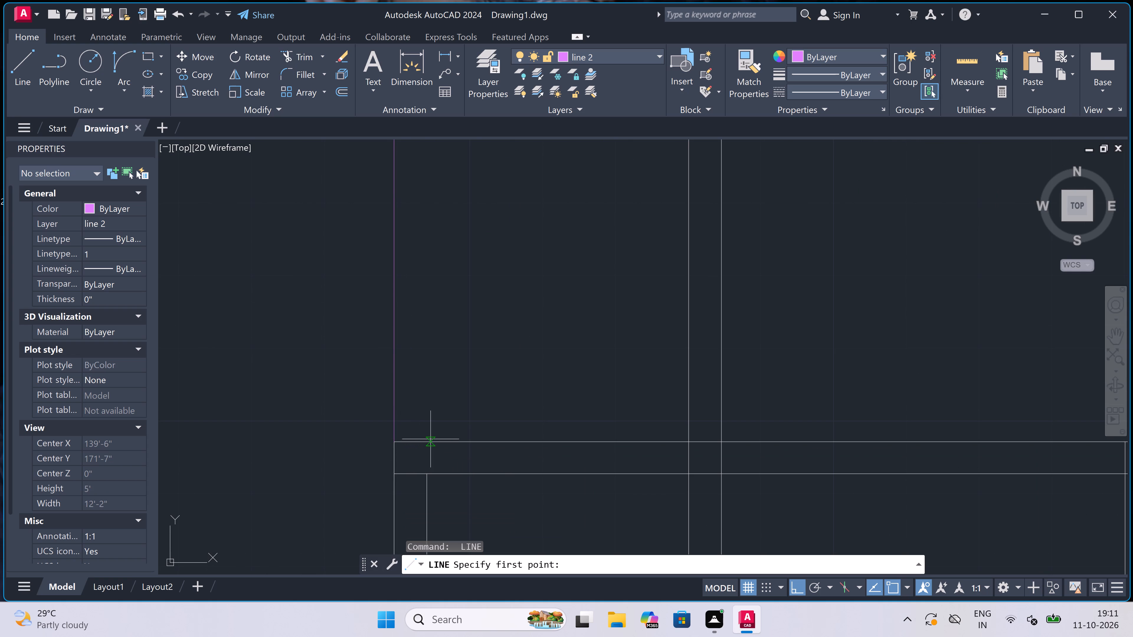
left_click(411, 441)
scroll(411, 441, "down", 4)
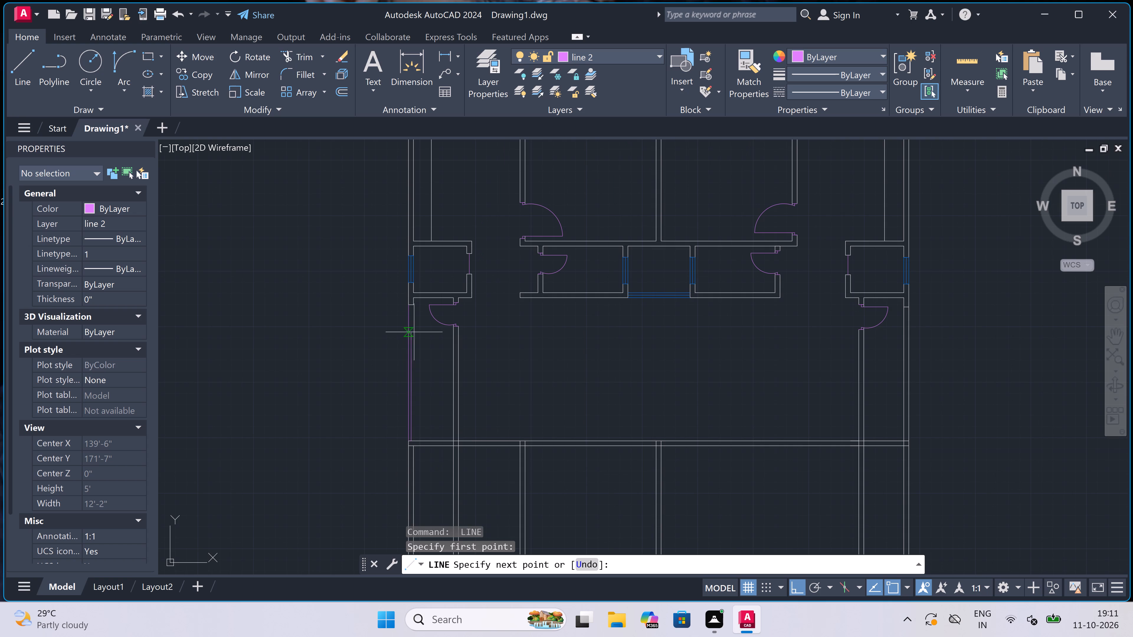
scroll(416, 296, "up", 3)
scroll(398, 321, "up", 3)
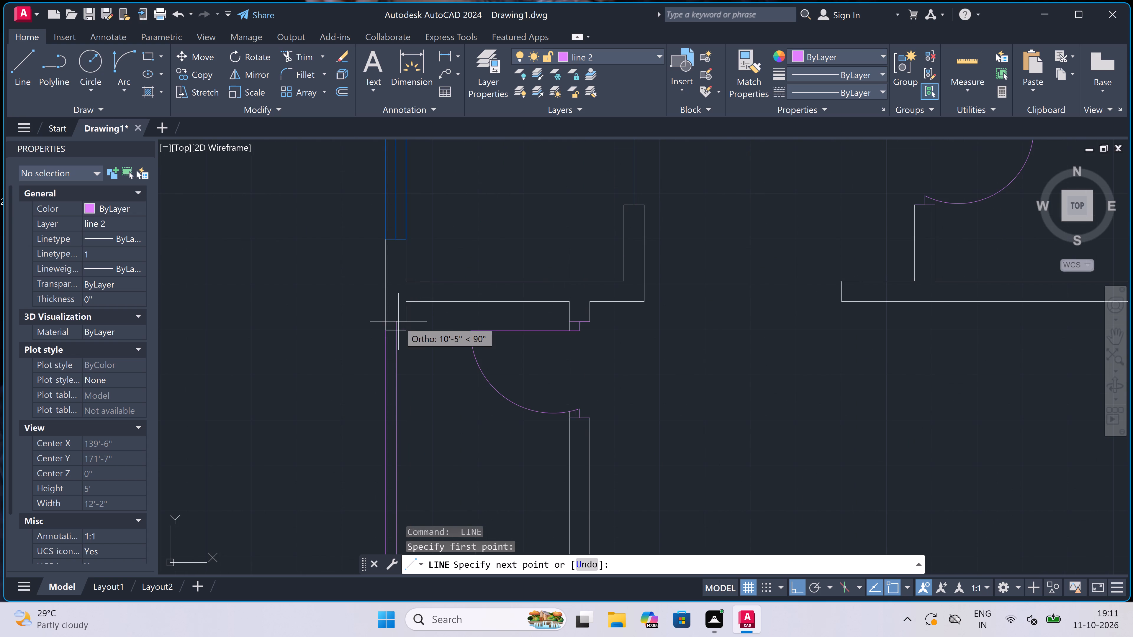
left_click(388, 359)
key("Escape")
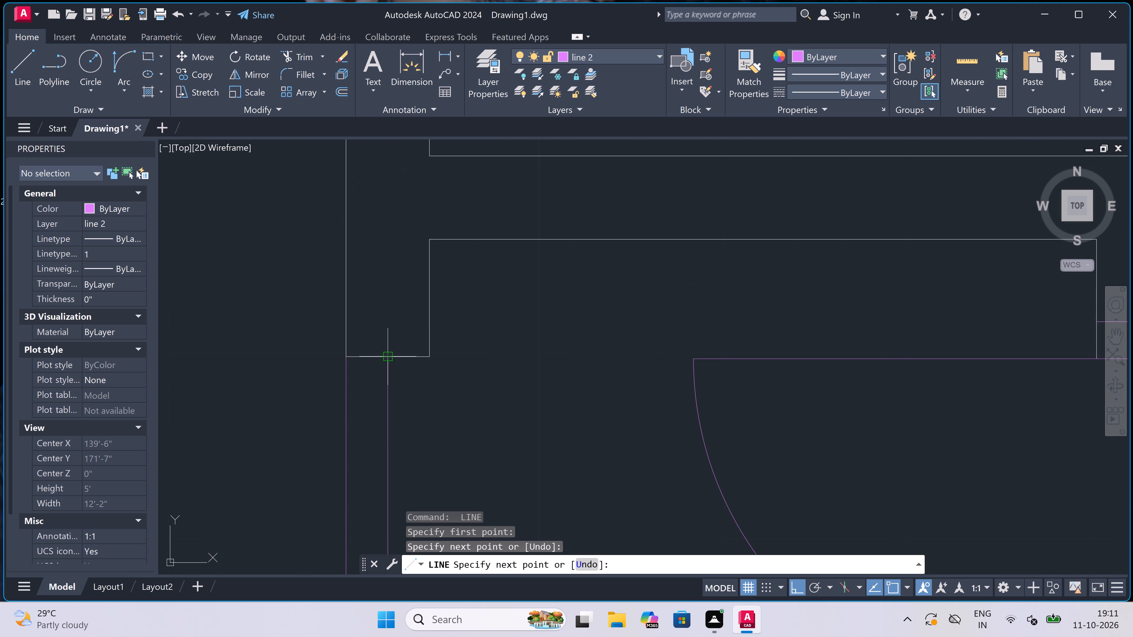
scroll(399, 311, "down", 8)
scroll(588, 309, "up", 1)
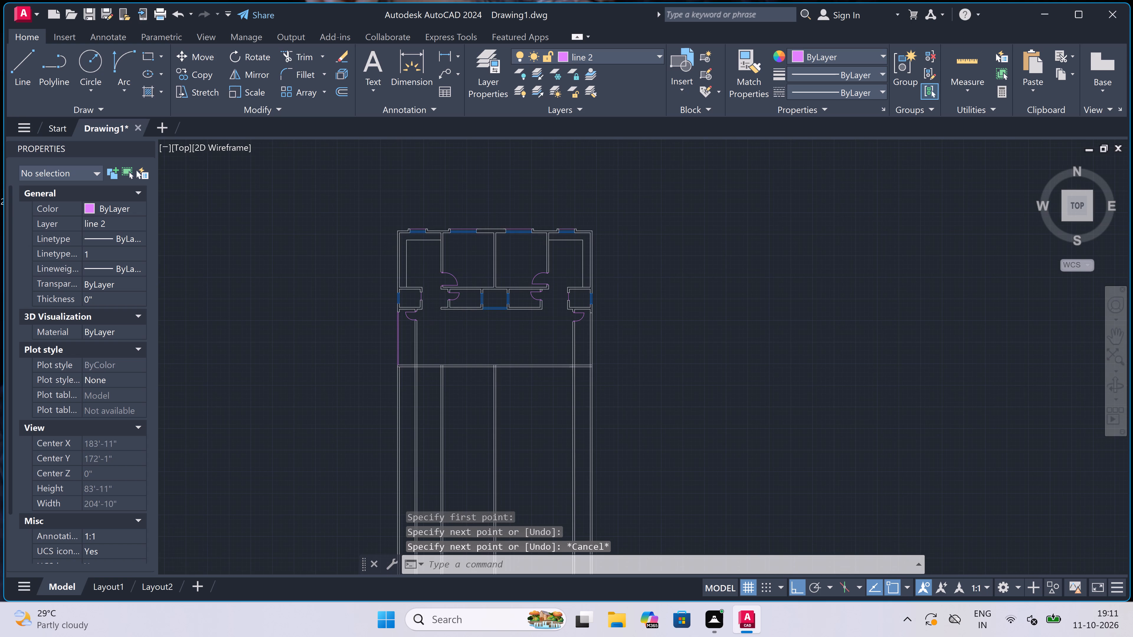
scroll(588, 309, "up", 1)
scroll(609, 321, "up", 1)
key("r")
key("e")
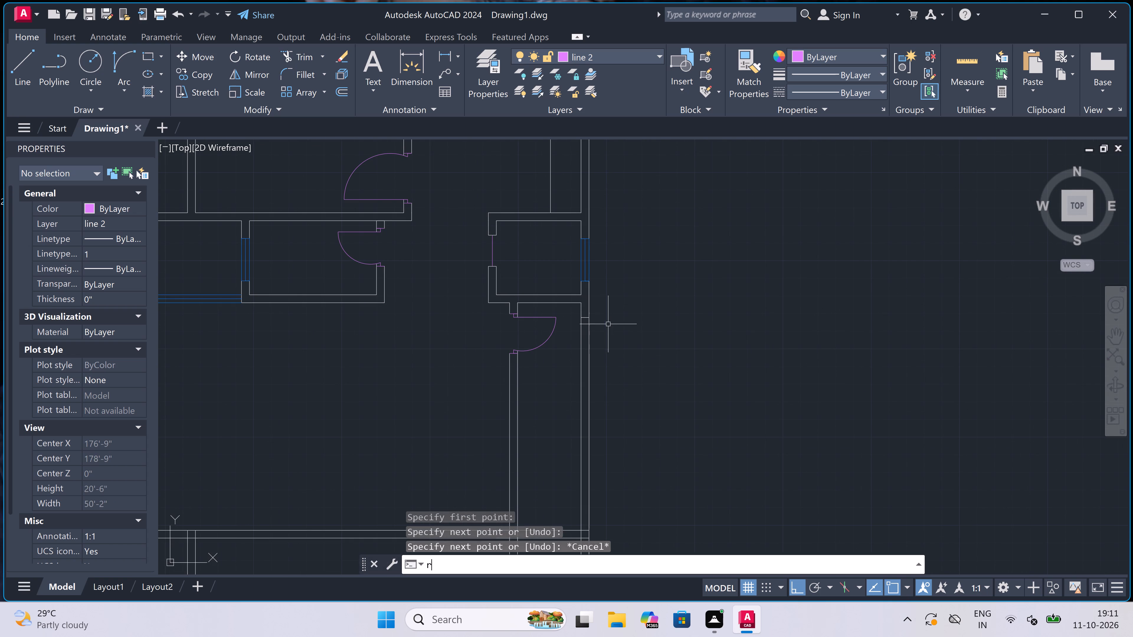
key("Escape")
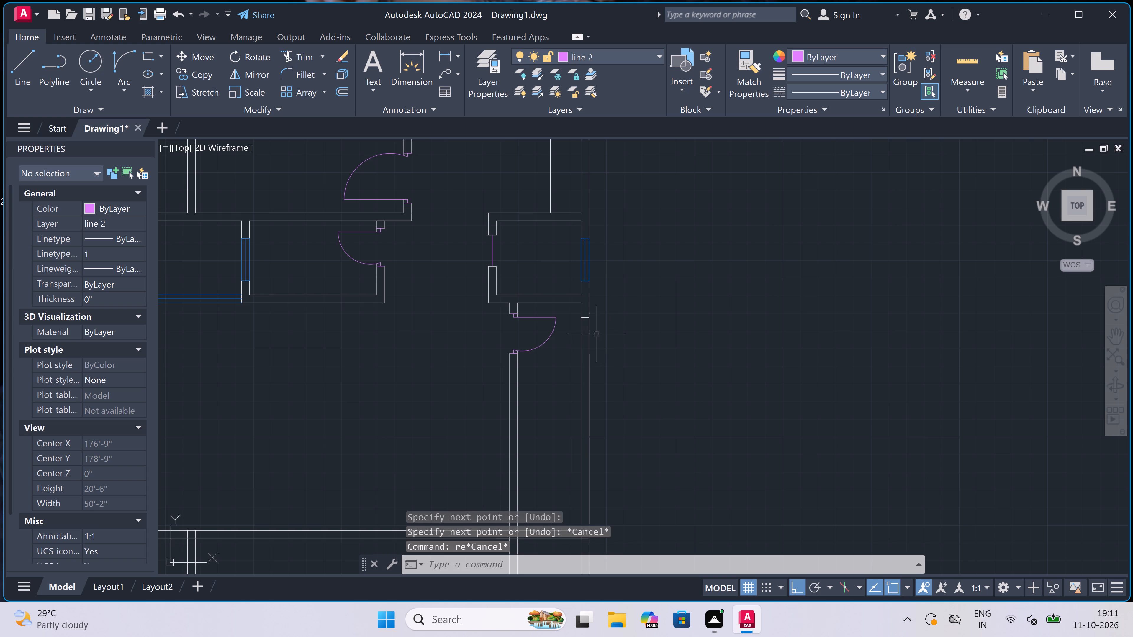
Trim both faces of the outer east wall between the short cross line and the long horizontal wall to cut the opening.
key("t")
key("r")
key("space")
left_click(567, 409)
left_click(612, 384)
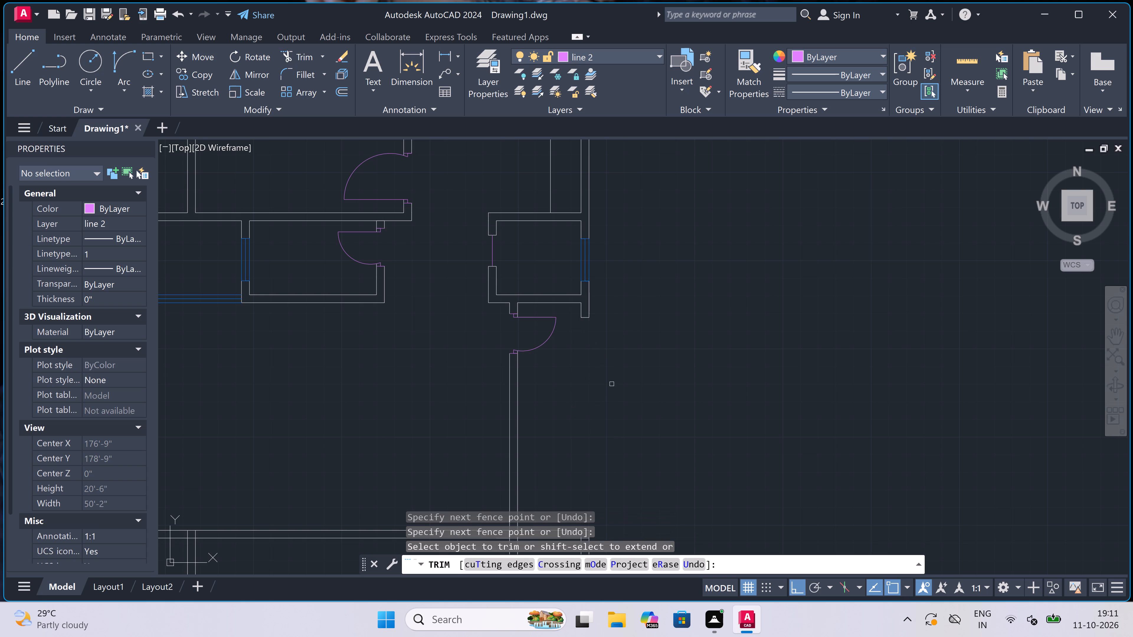
scroll(612, 383, "down", 2)
key("Escape")
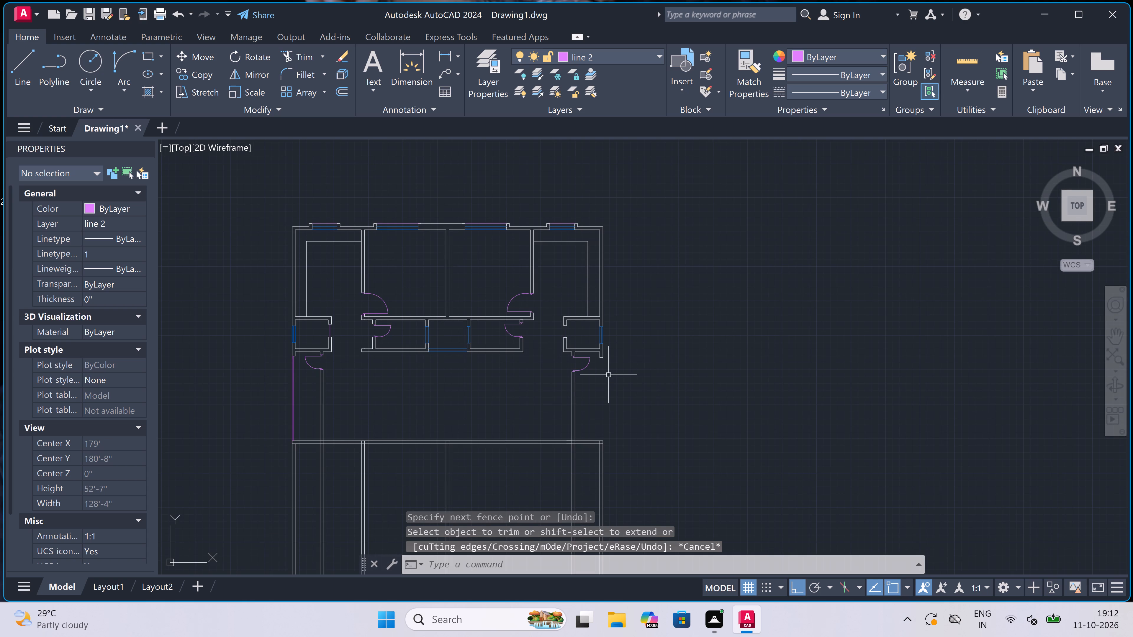
Draw a vertical line through the middle of the east opening's wall thickness, from the short cross line down to the long horizontal wall.
key("l")
key("space")
scroll(599, 359, "up", 2)
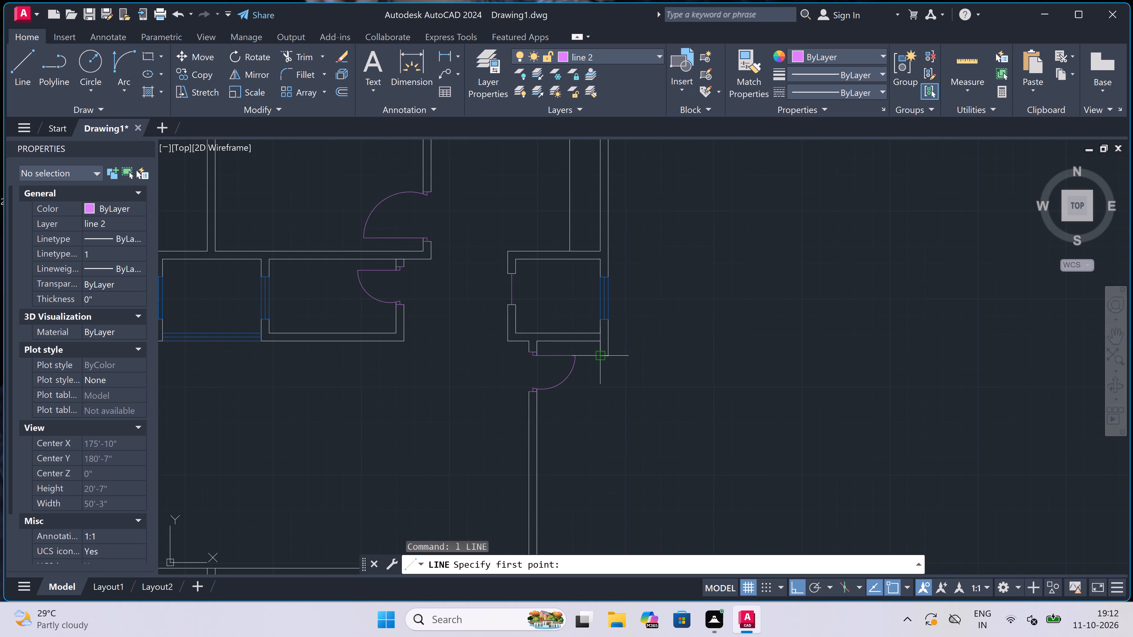
scroll(602, 357, "up", 2)
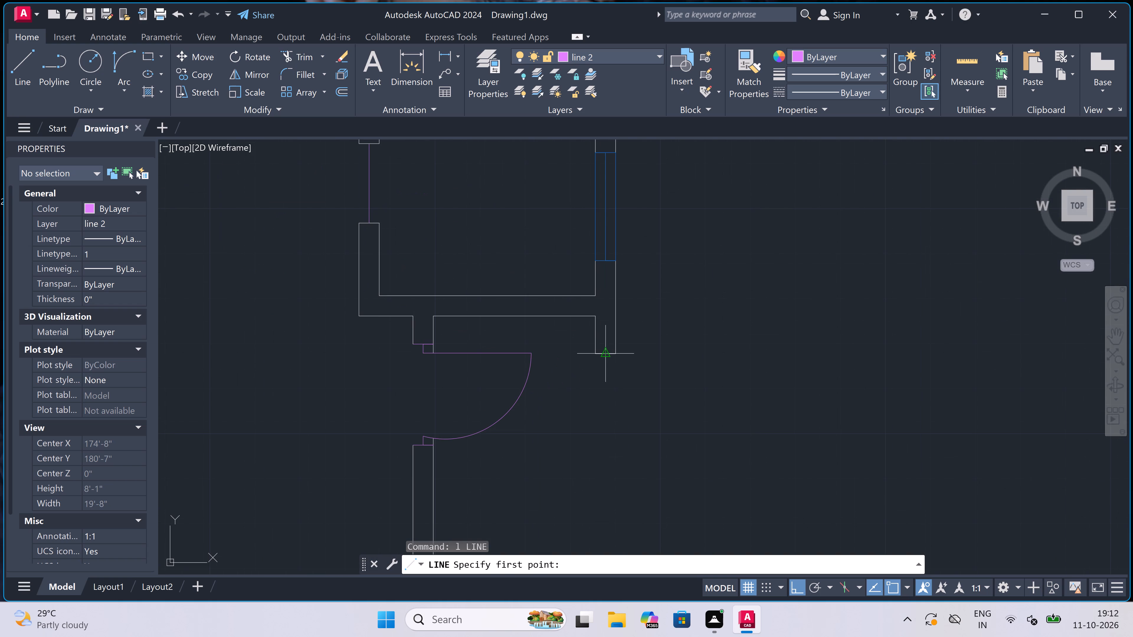
left_click(608, 356)
scroll(608, 356, "down", 3)
scroll(610, 498, "up", 3)
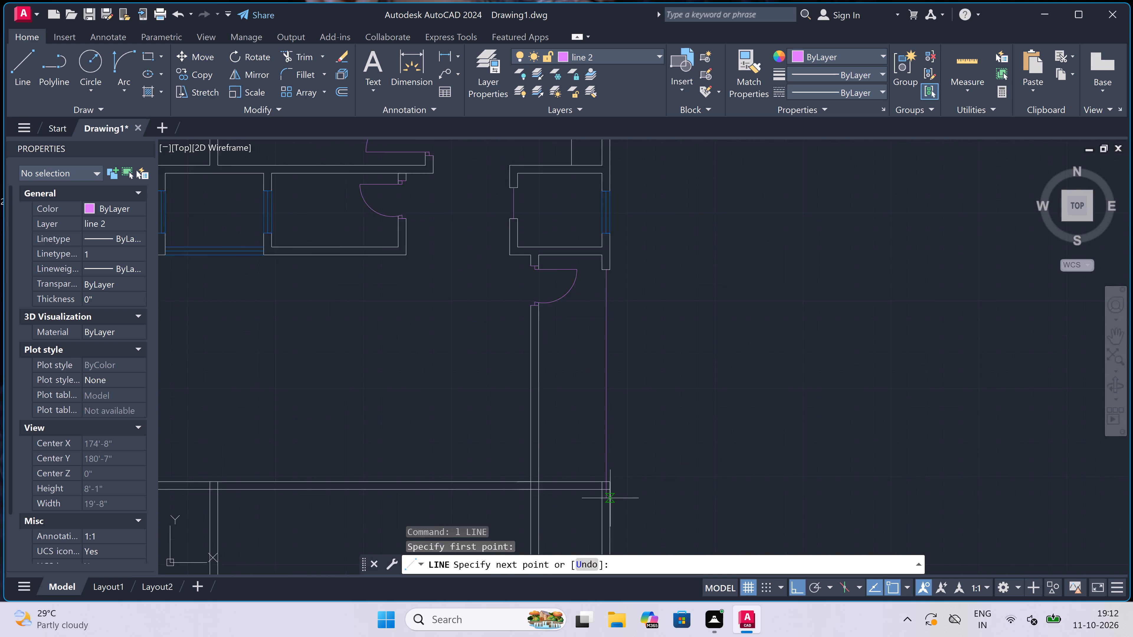
scroll(595, 459, "up", 2)
left_click(600, 449)
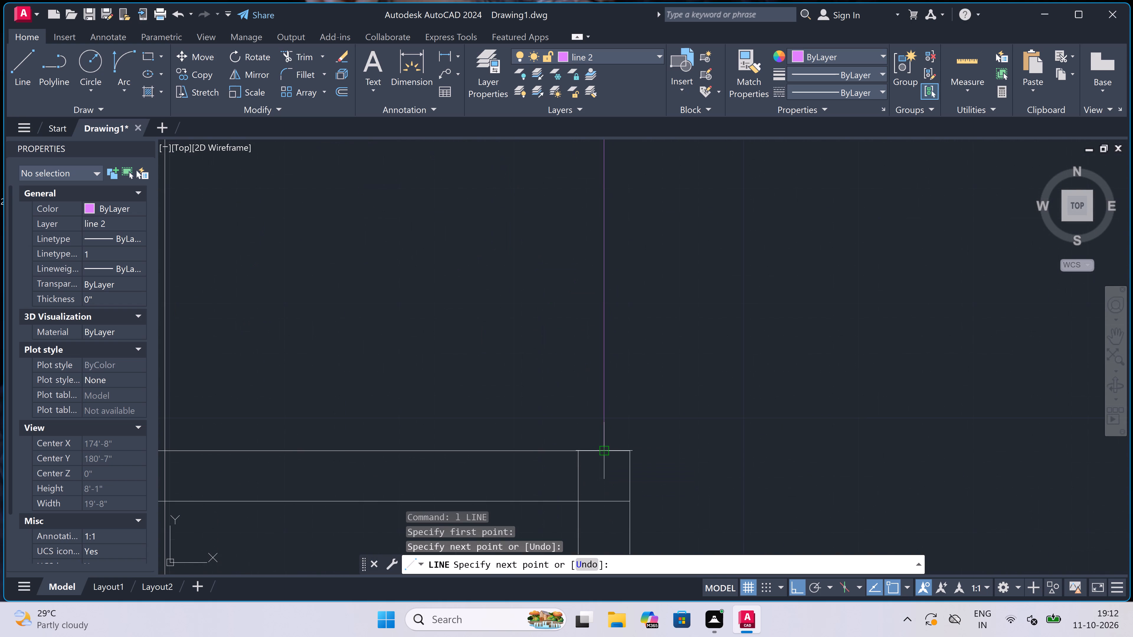
key("Escape")
Draw a second vertical line along the east opening's outer edge, from the long horizontal wall's corner up to the short cross line's outer end.
key("space")
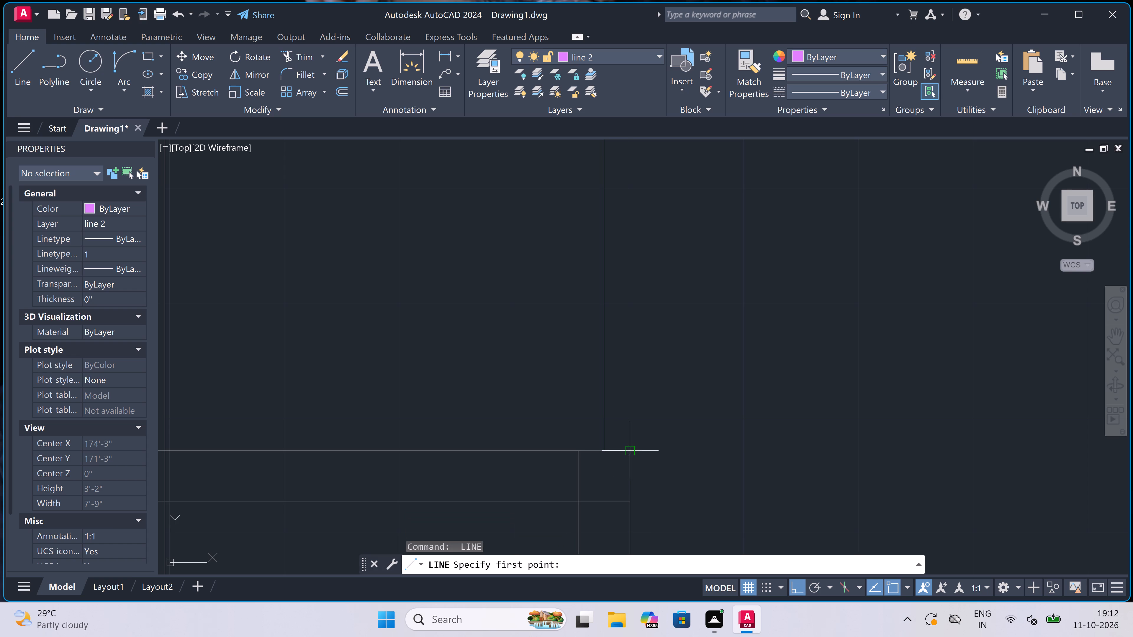
left_click(632, 453)
scroll(632, 434, "down", 5)
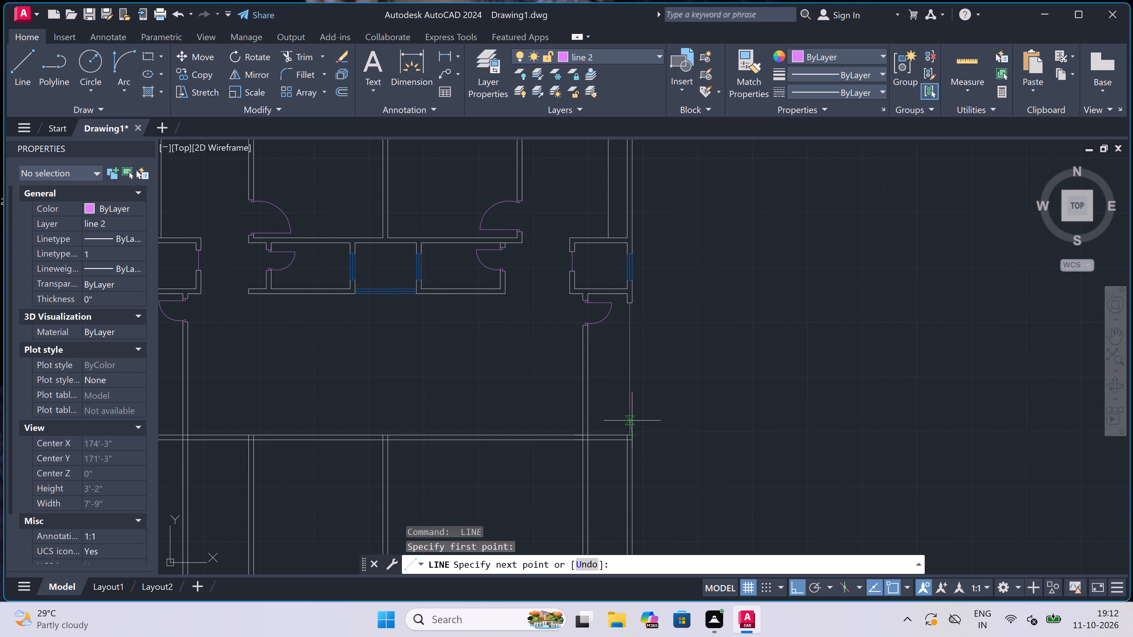
scroll(640, 296, "up", 4)
scroll(612, 322, "up", 3)
left_click(584, 322)
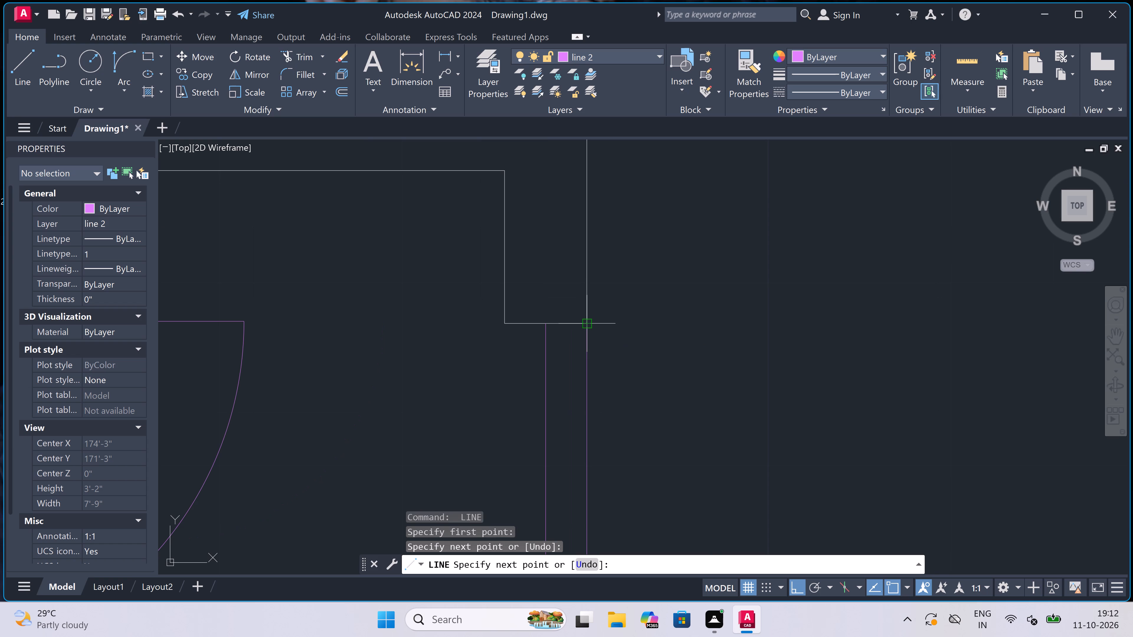
key("Escape")
Make line1 the current layer.
scroll(568, 317, "down", 5)
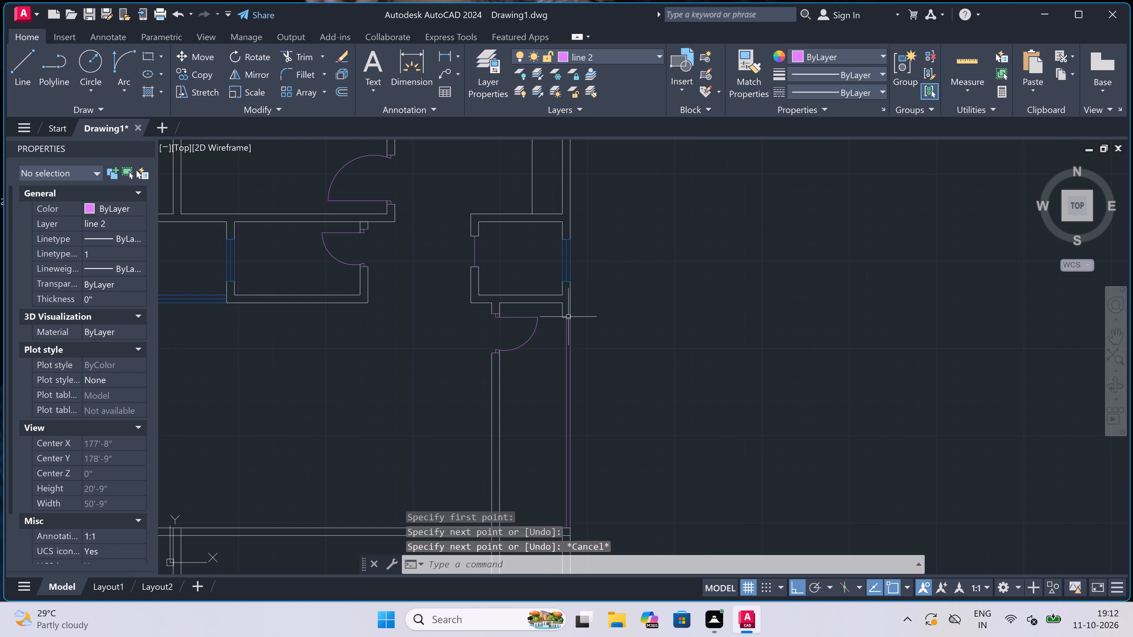
scroll(568, 317, "down", 3)
scroll(399, 321, "up", 1)
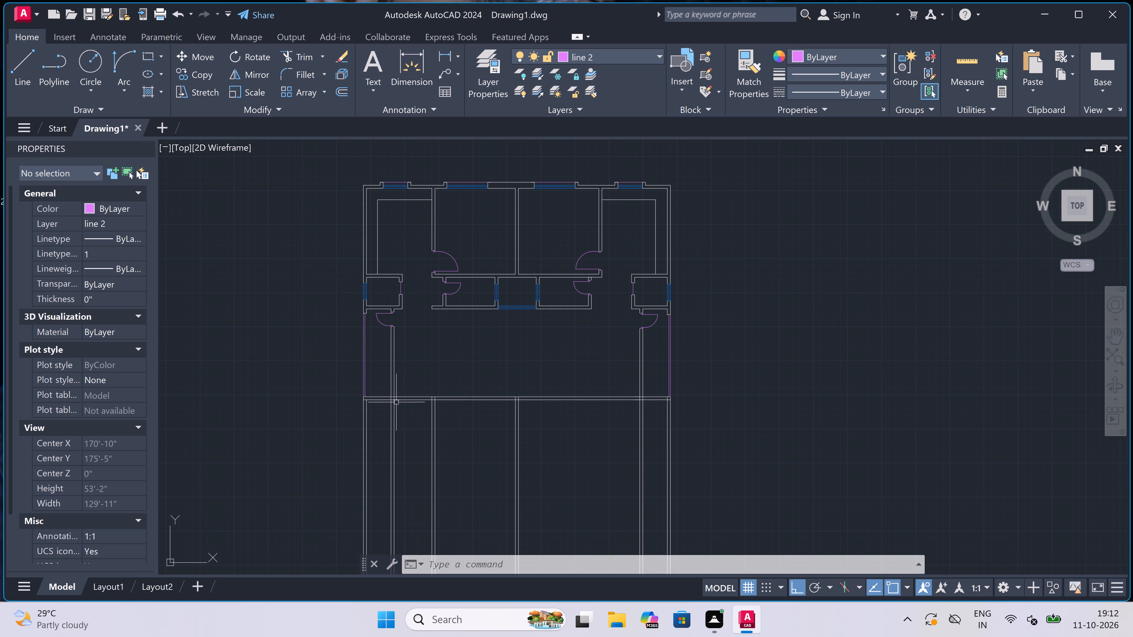
scroll(385, 401, "up", 2)
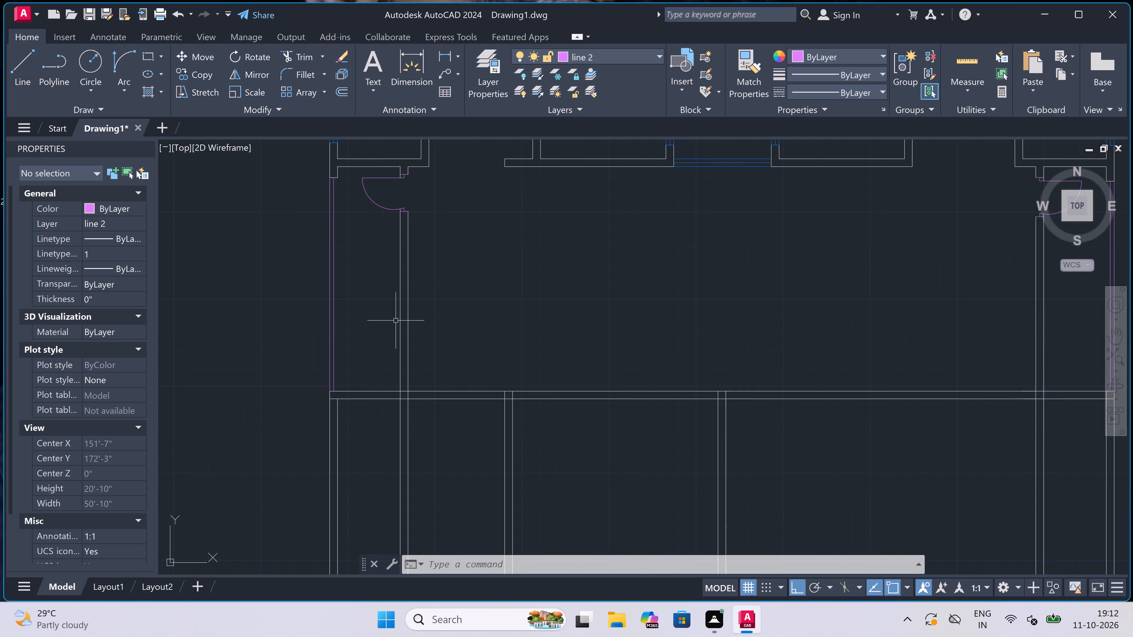
left_click(629, 53)
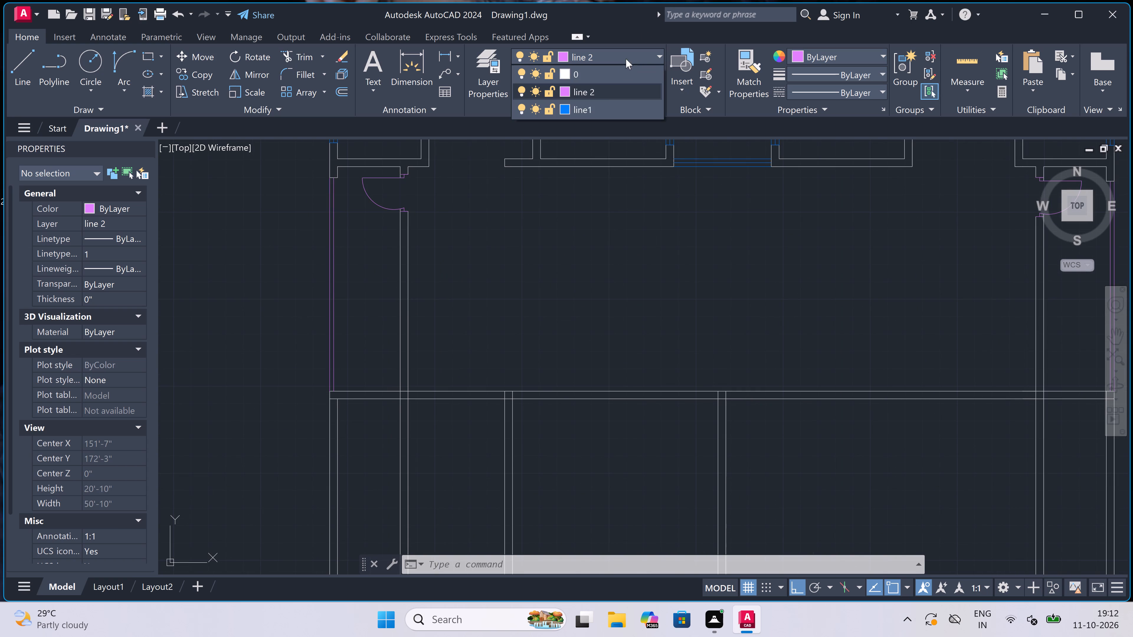
left_click(590, 106)
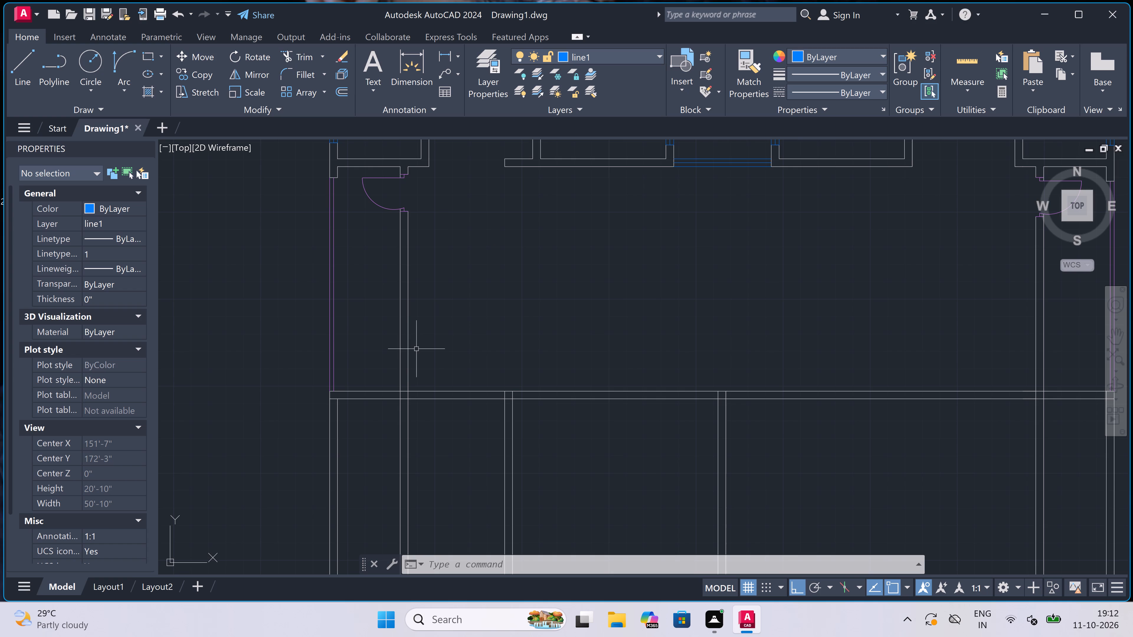
Draw a short cross line between the faces of the inner west vertical wall, a little above the long horizontal wall.
key("l")
key("space")
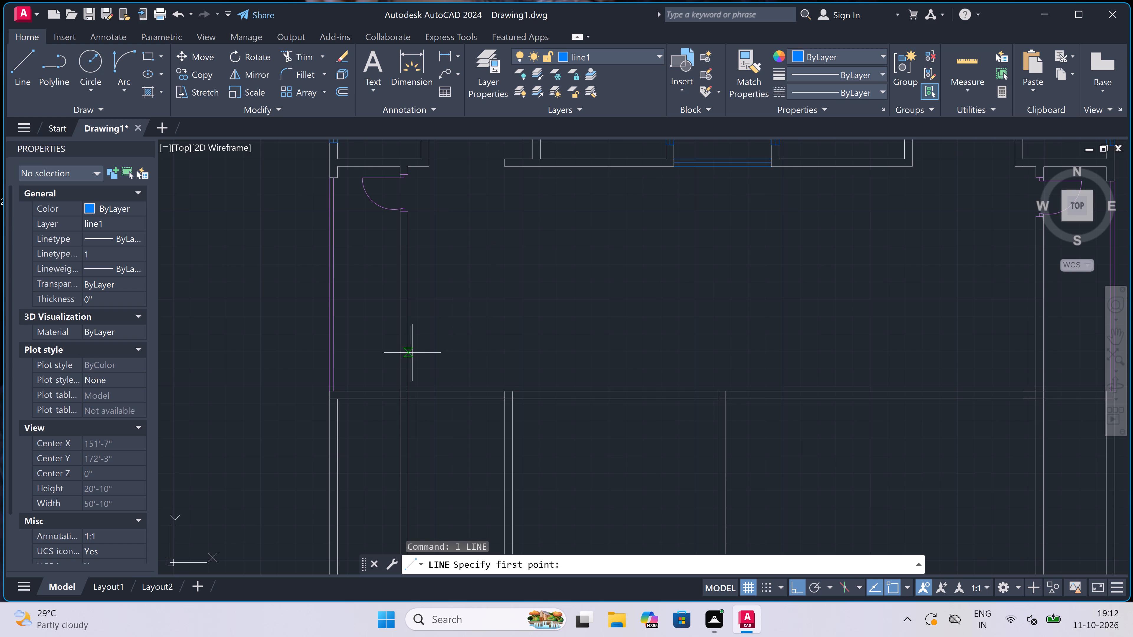
scroll(393, 363, "up", 1)
left_click(400, 360)
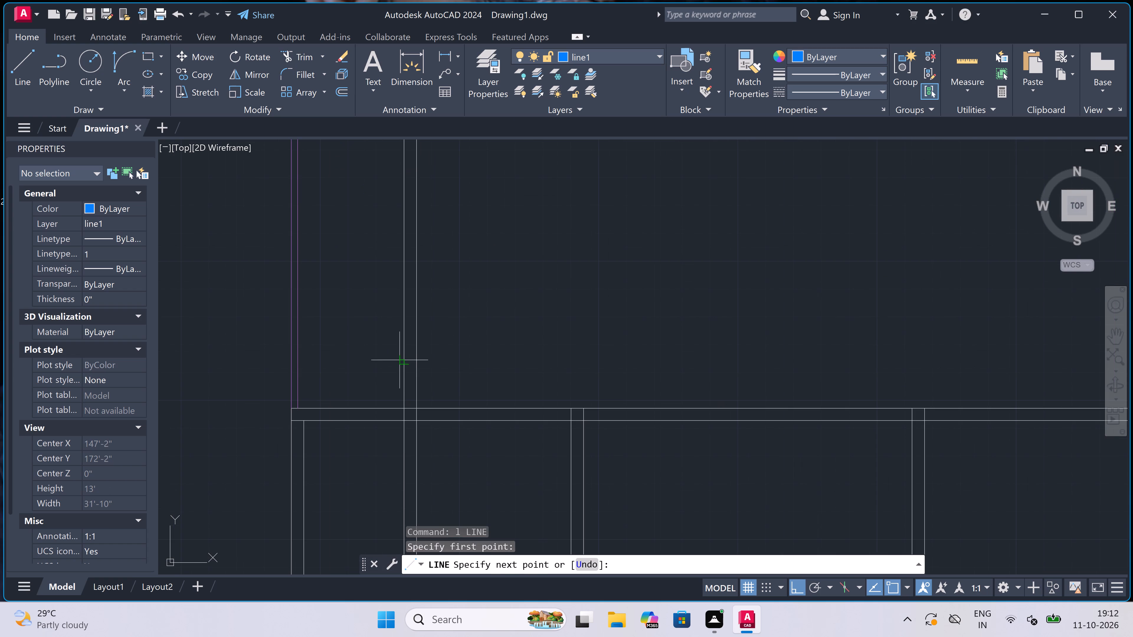
left_click(411, 358)
left_click(411, 358)
scroll(395, 247, "up", 1)
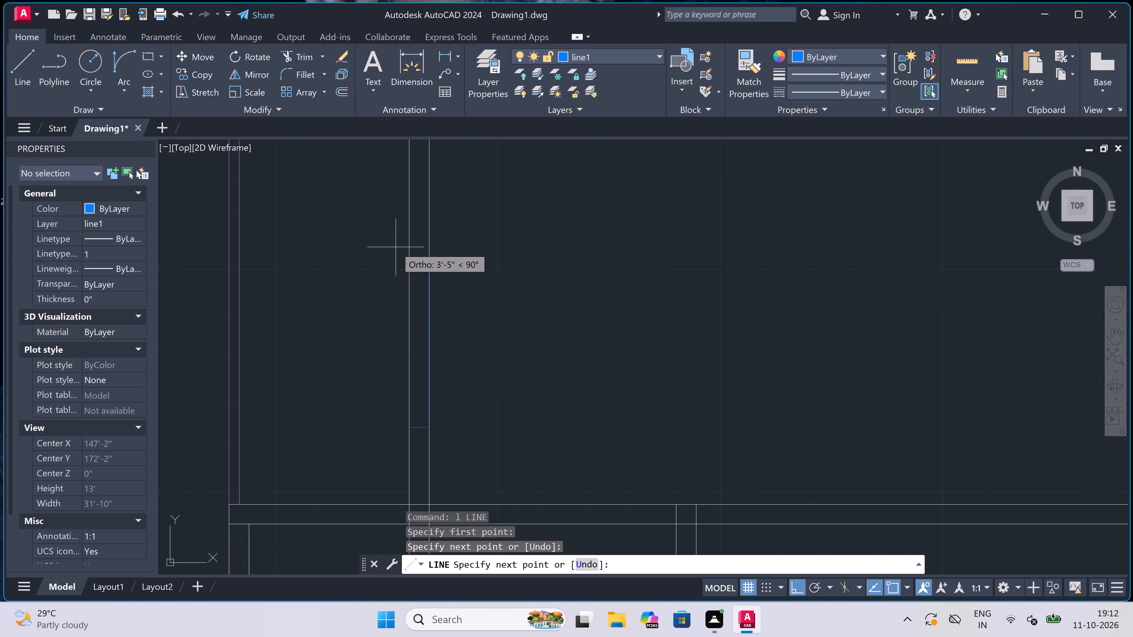
key("Escape")
Draw a 5' vertical line up from the cross line's midpoint inside the inner west wall and close its upper end with a cross line.
key("space")
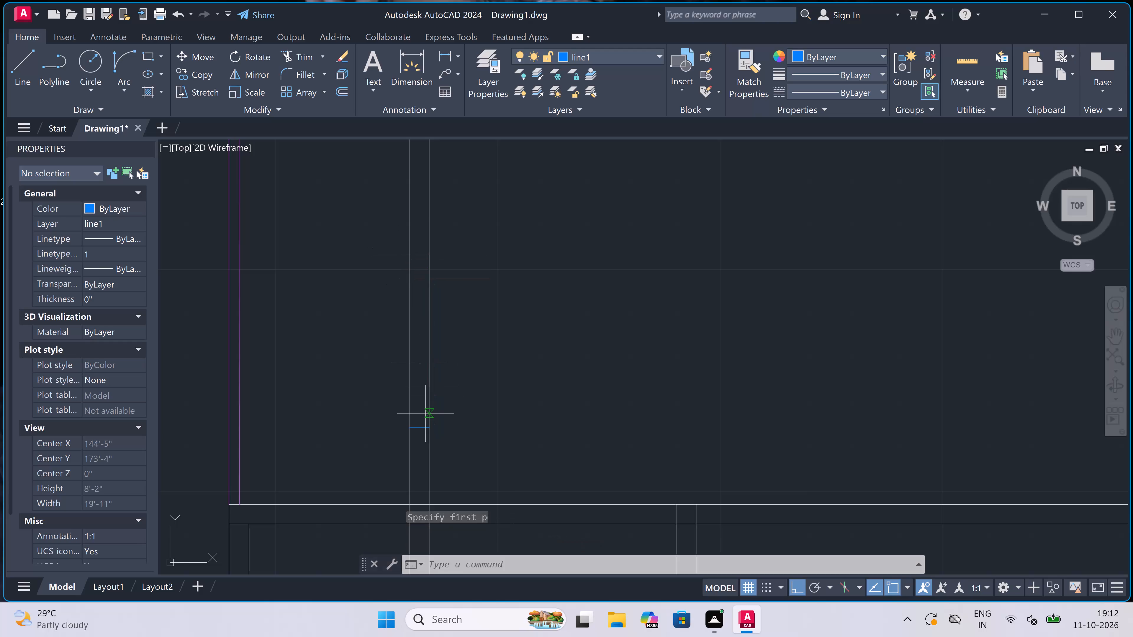
scroll(425, 416, "up", 1)
left_click(417, 432)
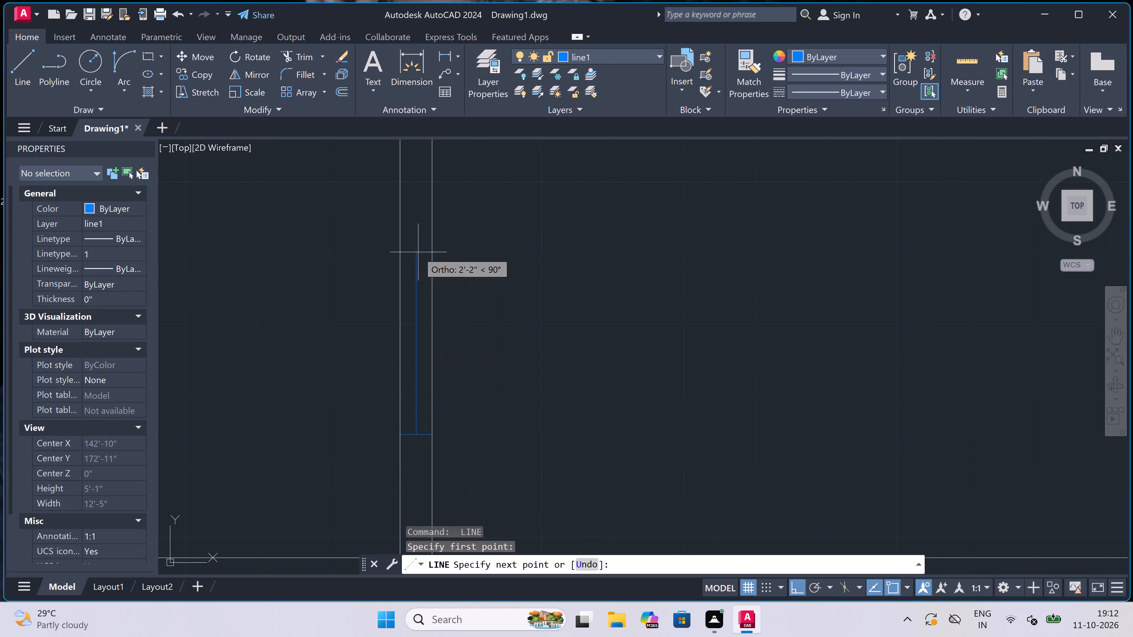
type("5'")
key("space")
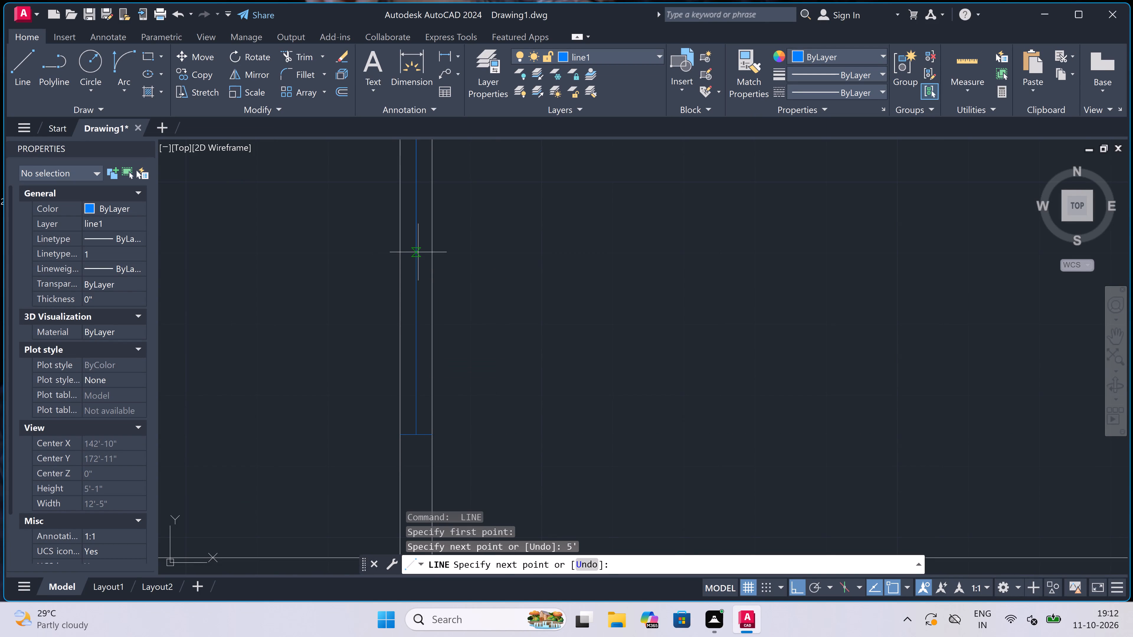
scroll(418, 252, "down", 3)
scroll(403, 189, "up", 2)
scroll(442, 211, "up", 1)
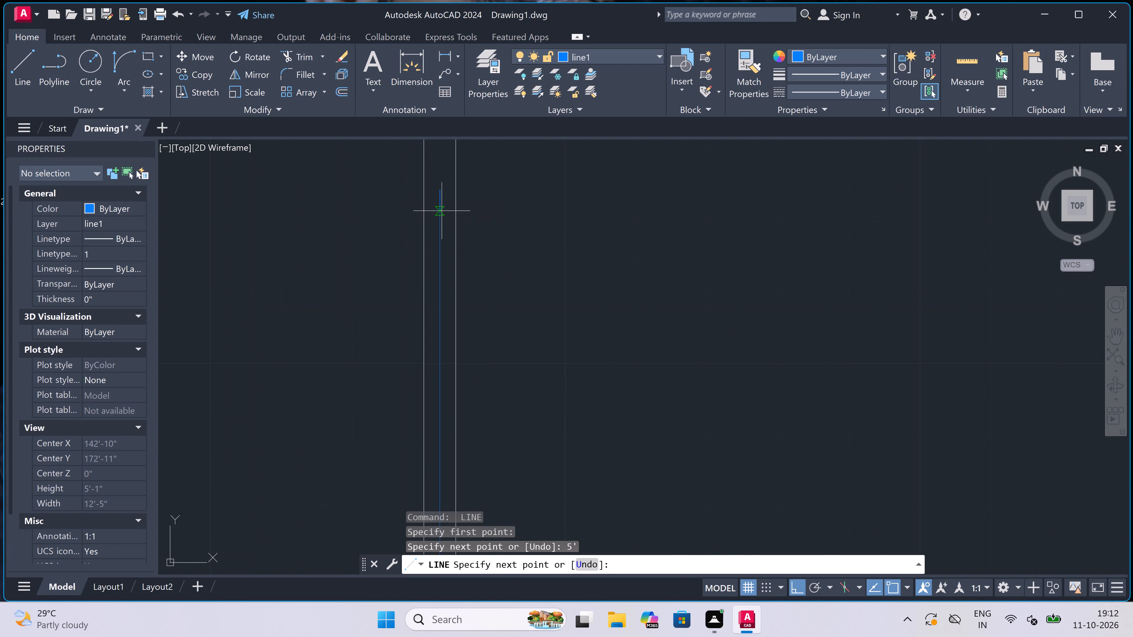
scroll(425, 198, "up", 1)
left_click(424, 185)
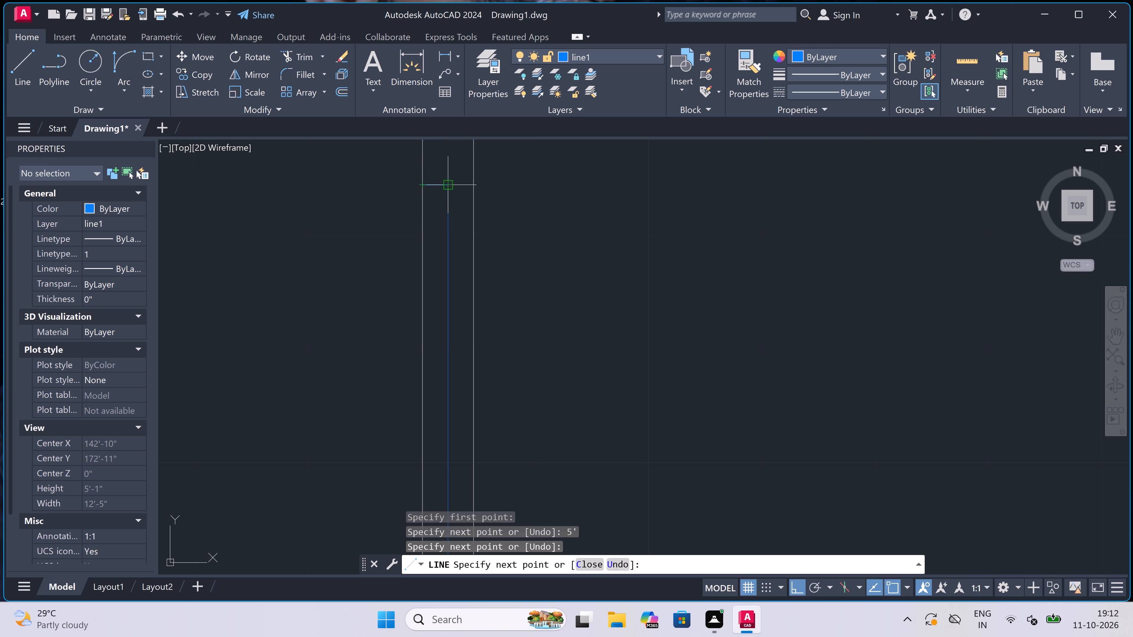
left_click(469, 186)
key("Escape")
Draw a cross line between the faces of the inner east vertical wall, level with the upper end of the west wall's window.
scroll(395, 218, "down", 3)
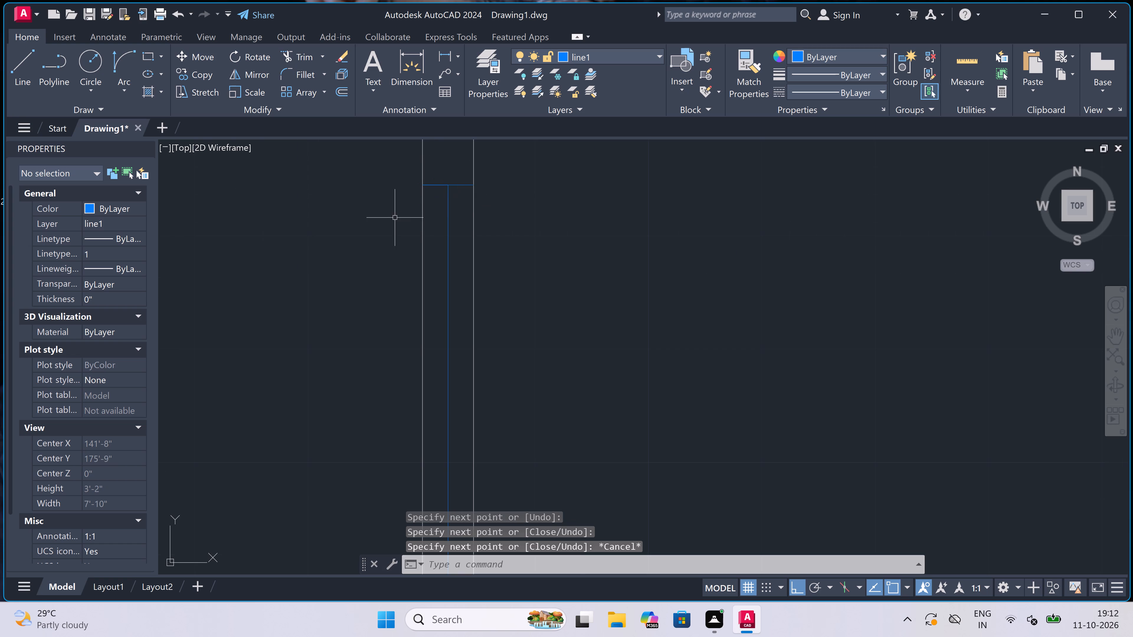
scroll(396, 218, "down", 3)
key("space")
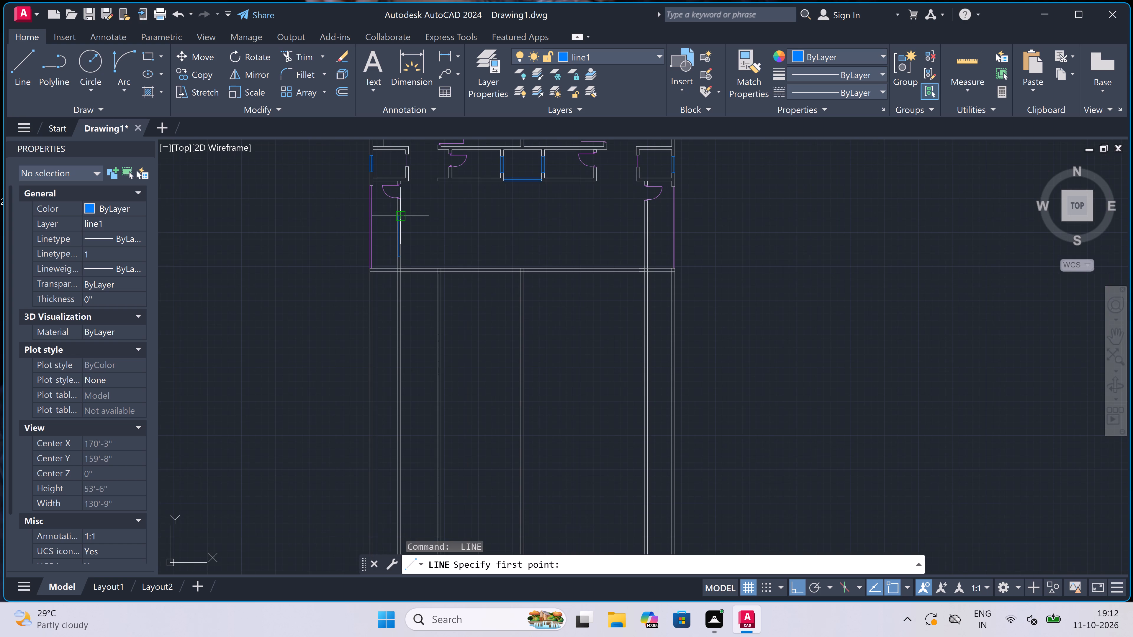
left_click(644, 214)
scroll(646, 214, "up", 5)
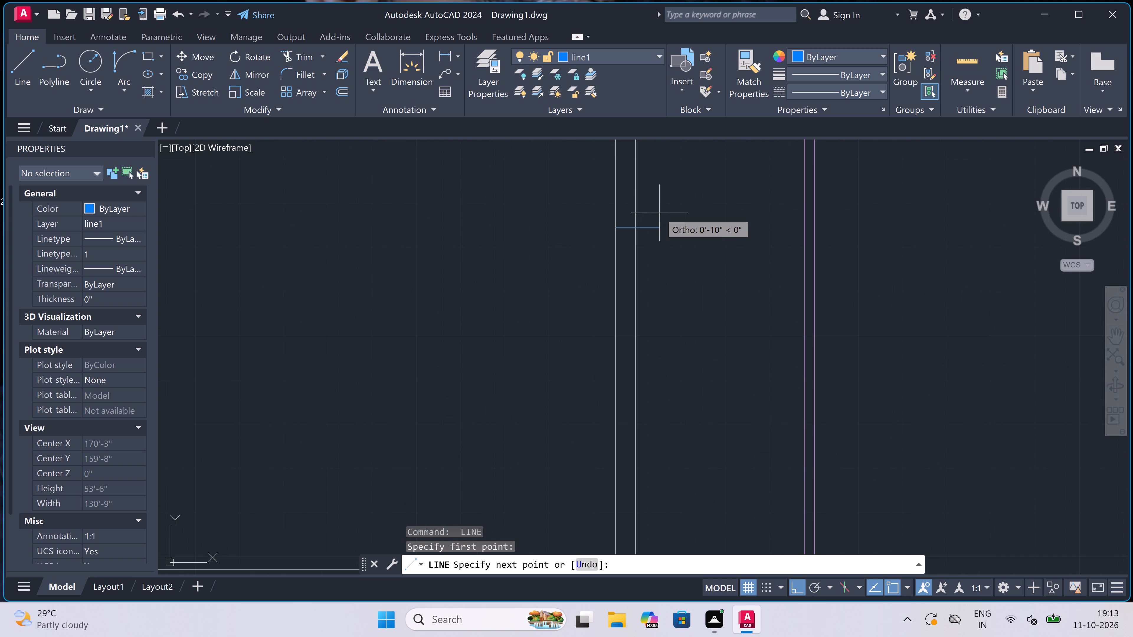
left_click(637, 225)
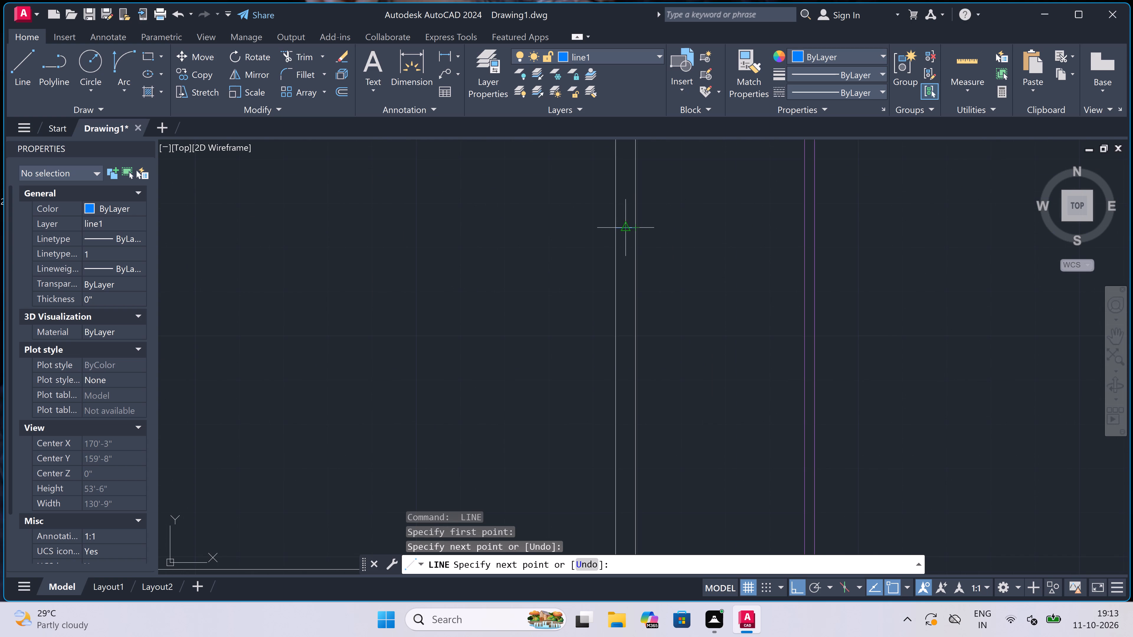
Draw a 5' vertical line down from the cross line's midpoint inside the inner east wall and close its lower end with a cross line.
left_click(625, 226)
scroll(625, 226, "down", 3)
scroll(629, 278, "up", 3)
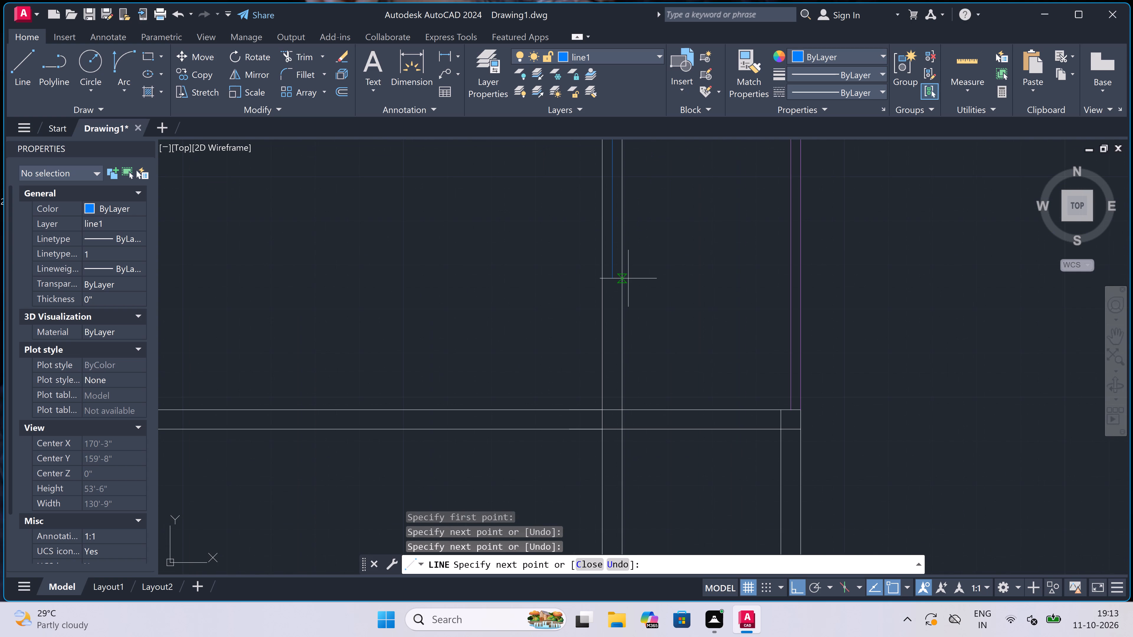
type("5'")
key("space")
scroll(628, 278, "up", 2)
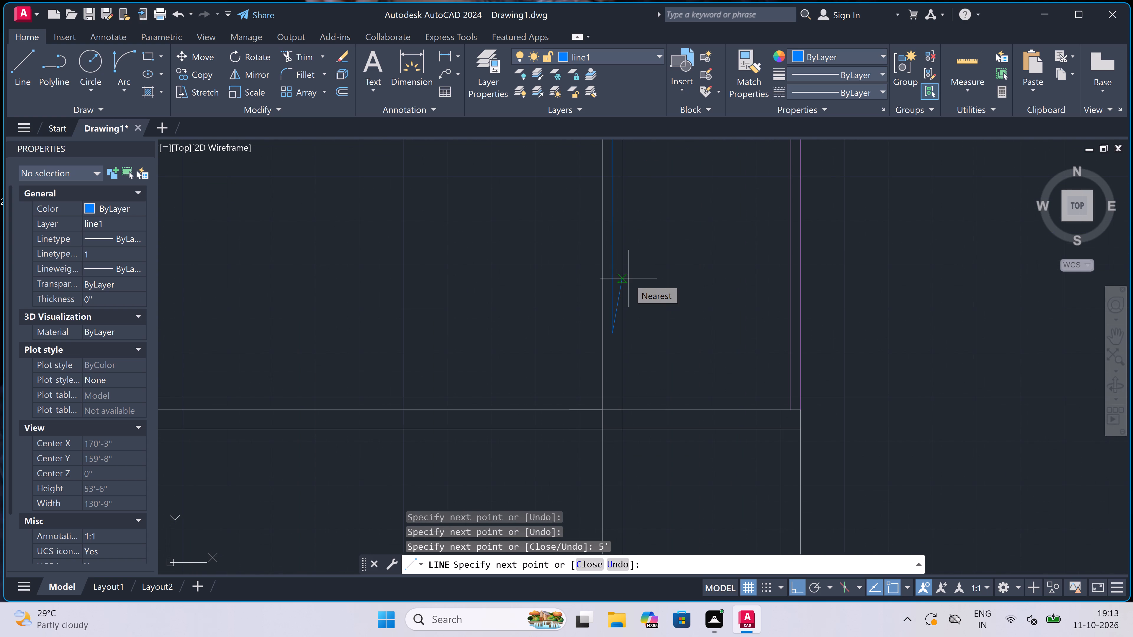
scroll(609, 434, "up", 2)
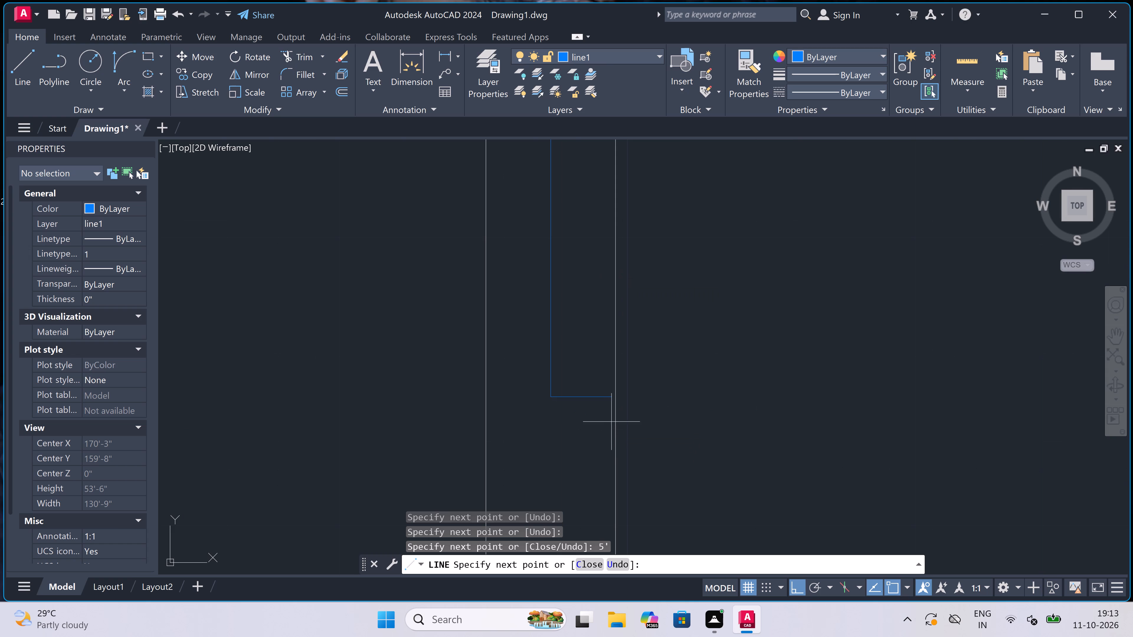
left_click(611, 396)
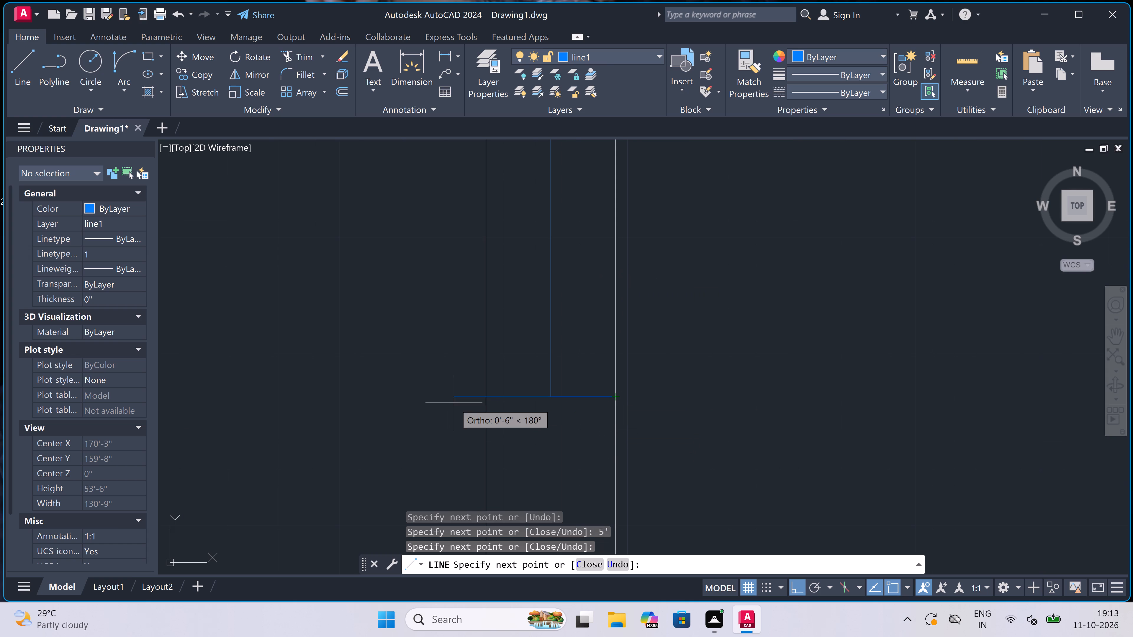
left_click(487, 398)
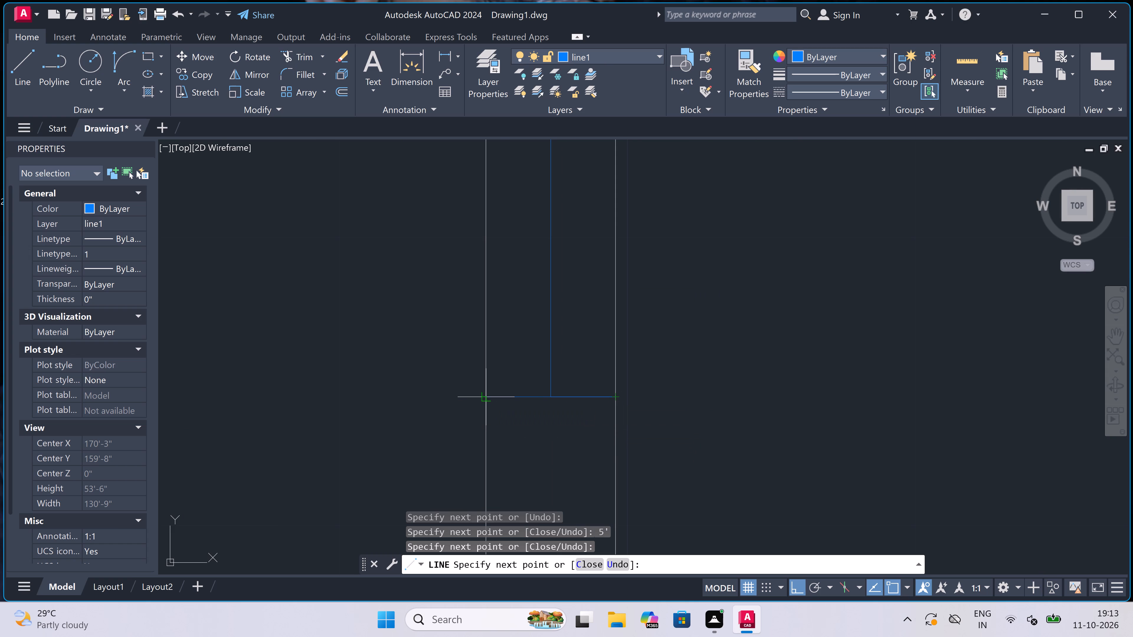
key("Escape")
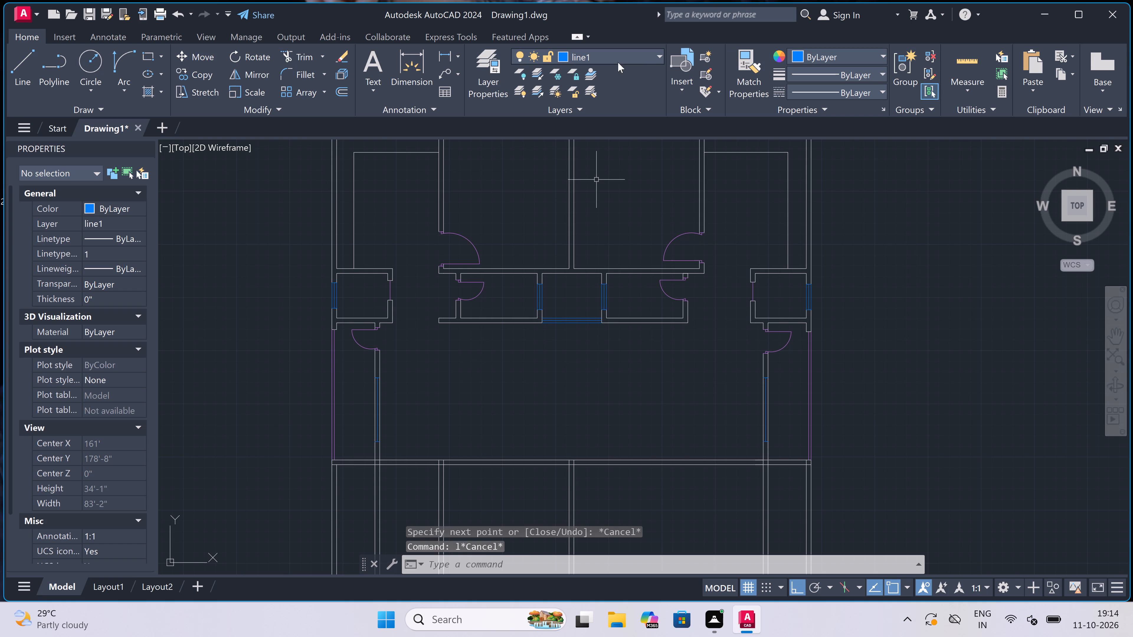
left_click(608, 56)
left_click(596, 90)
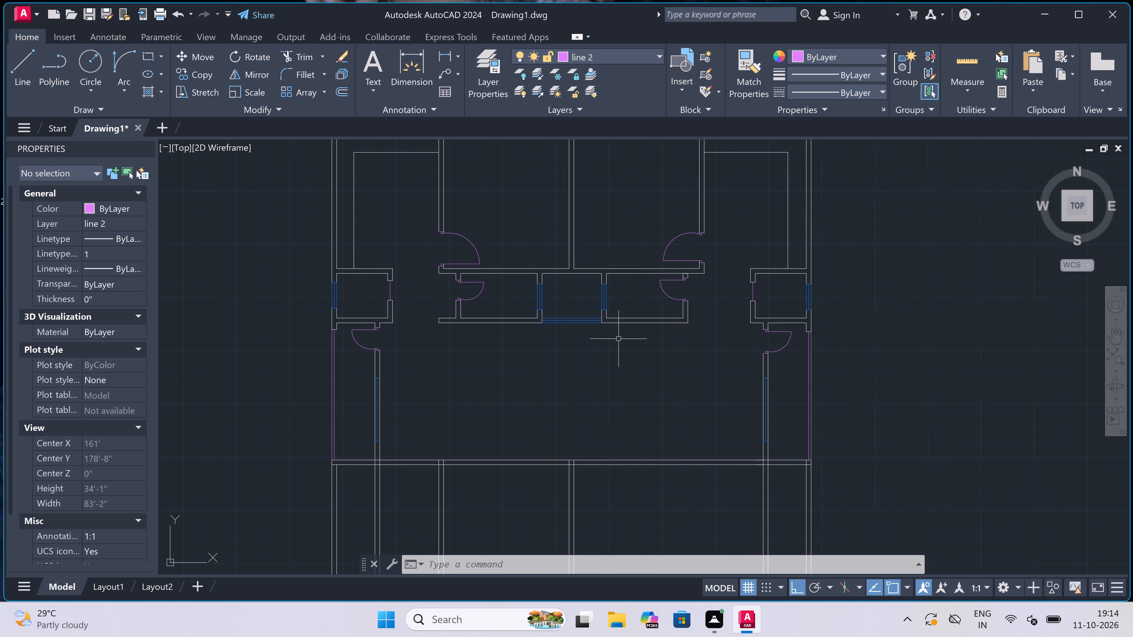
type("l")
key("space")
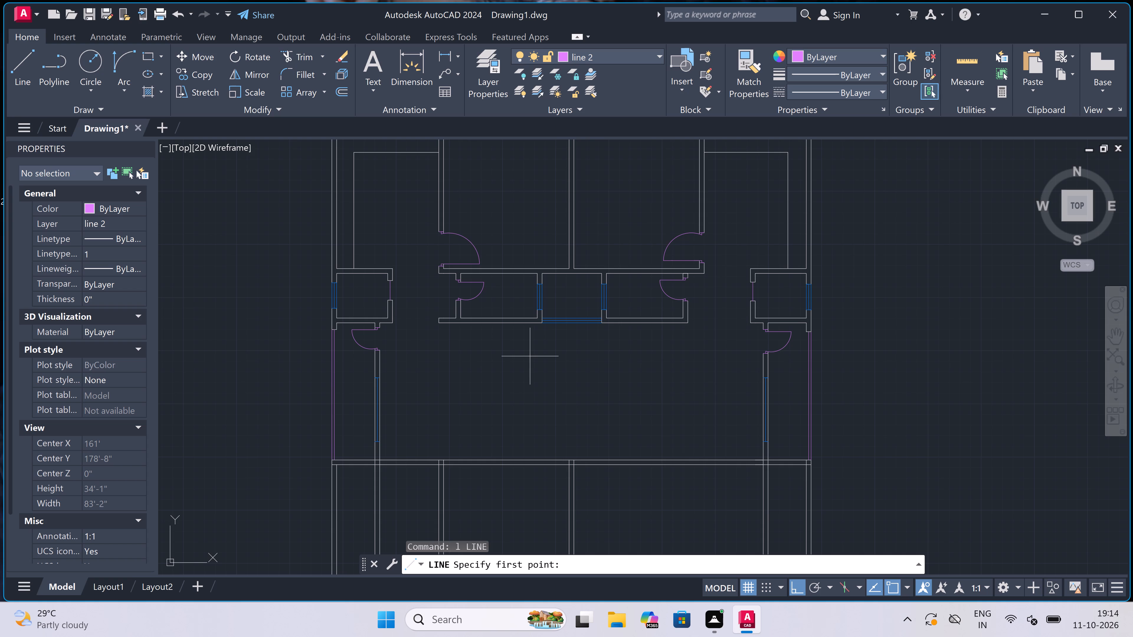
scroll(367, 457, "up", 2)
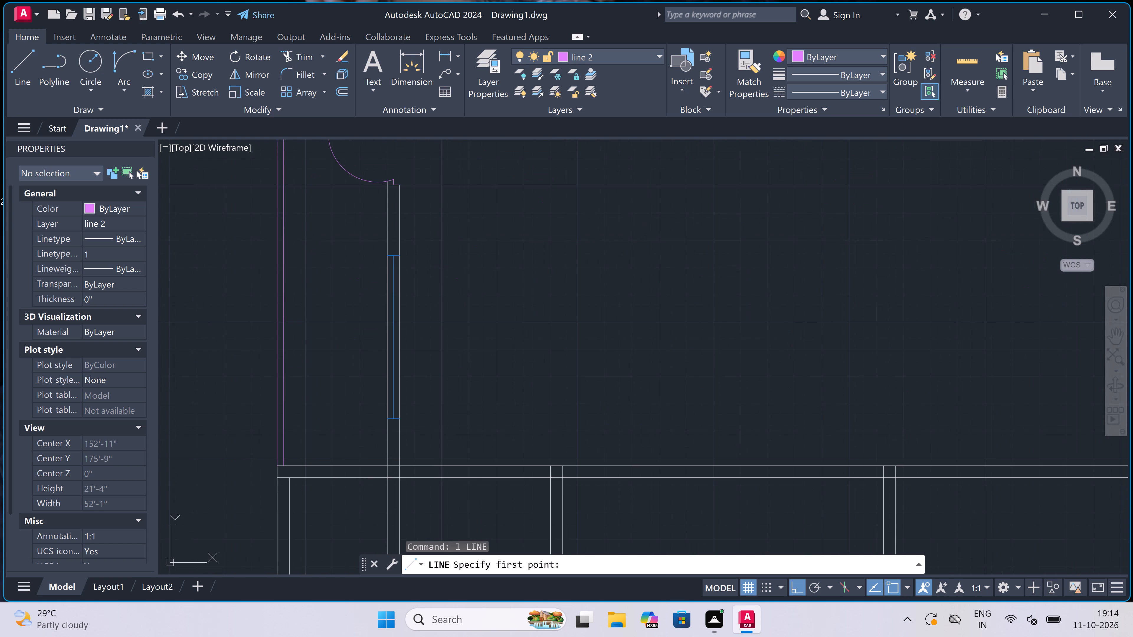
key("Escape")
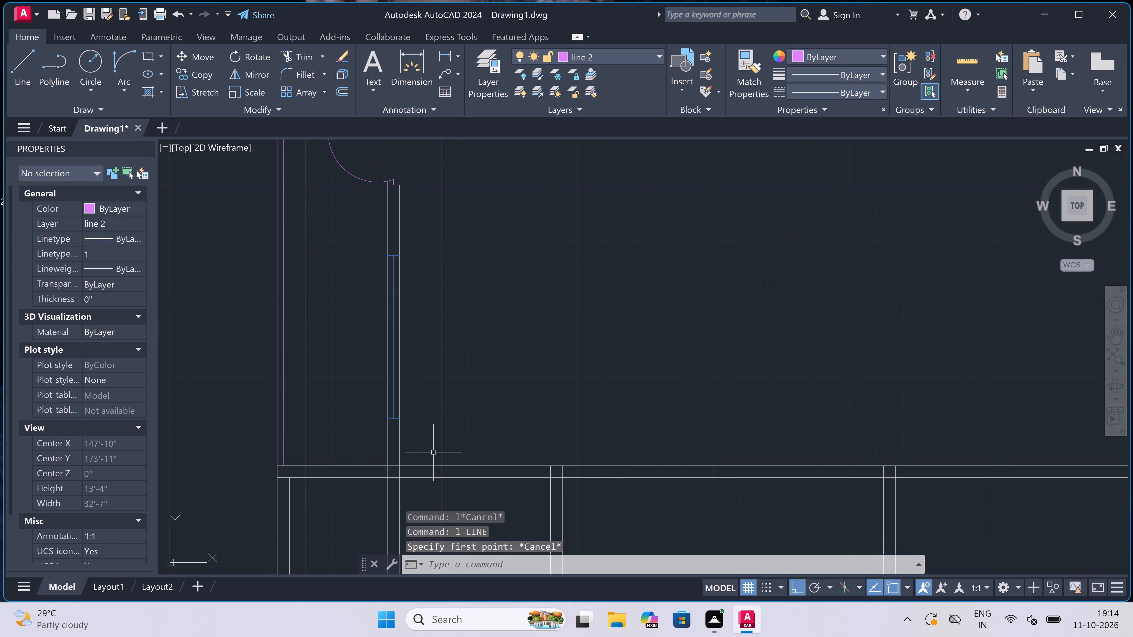
On layer 0, draw a line 10'7" east from the inner west wall along the long horizontal wall, then north to the central rooms' south wall.
left_click(631, 54)
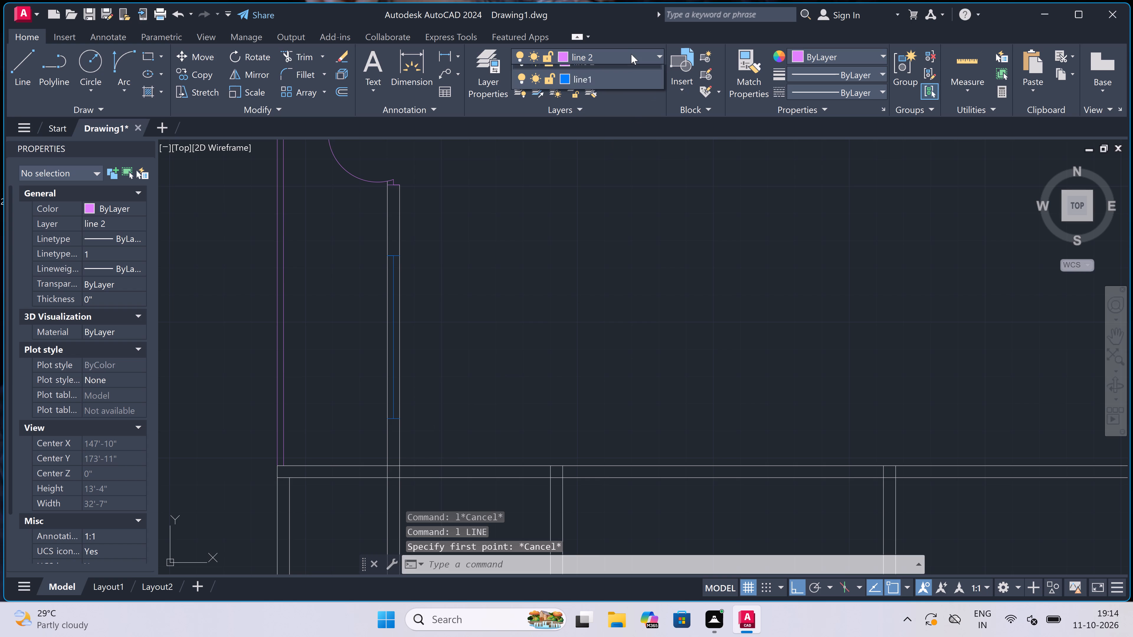
left_click(599, 72)
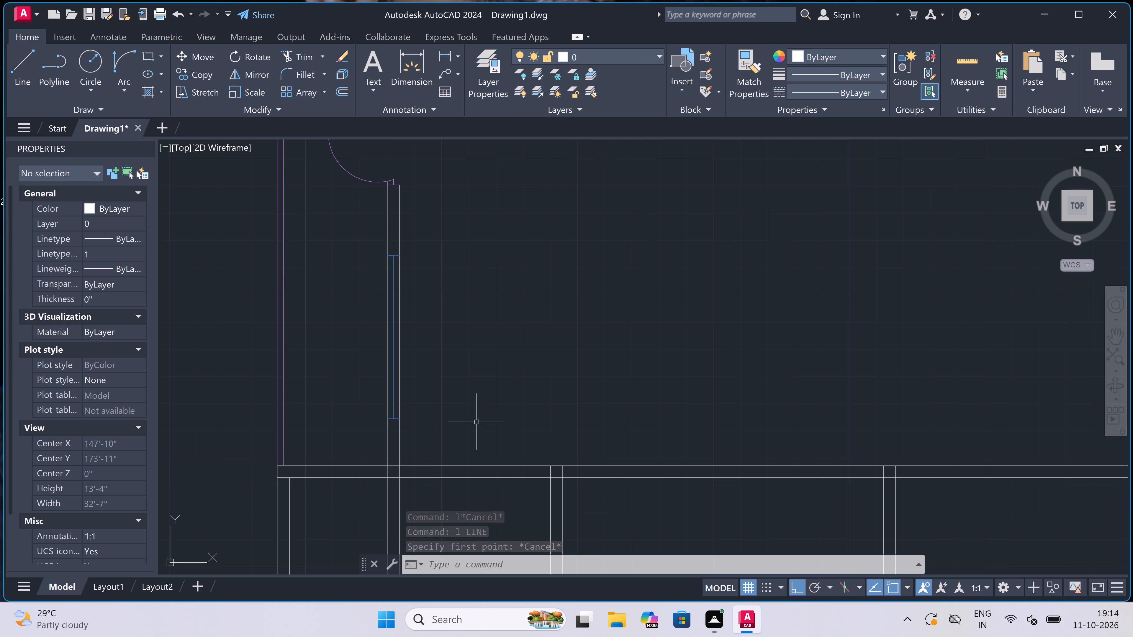
type("l")
key("space")
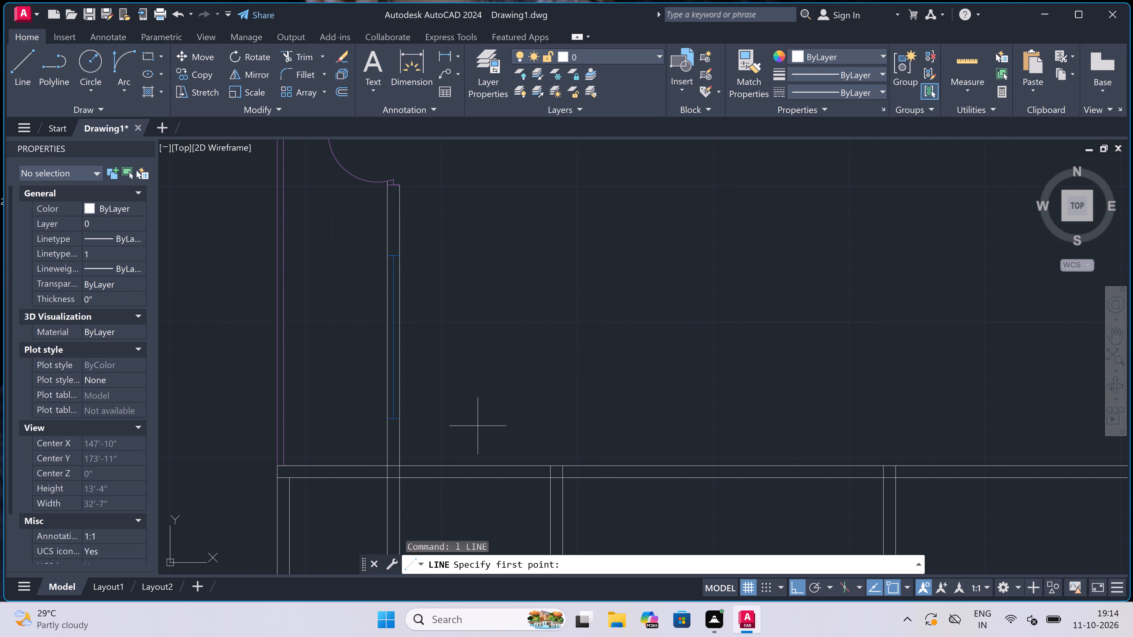
left_click(402, 465)
key("1")
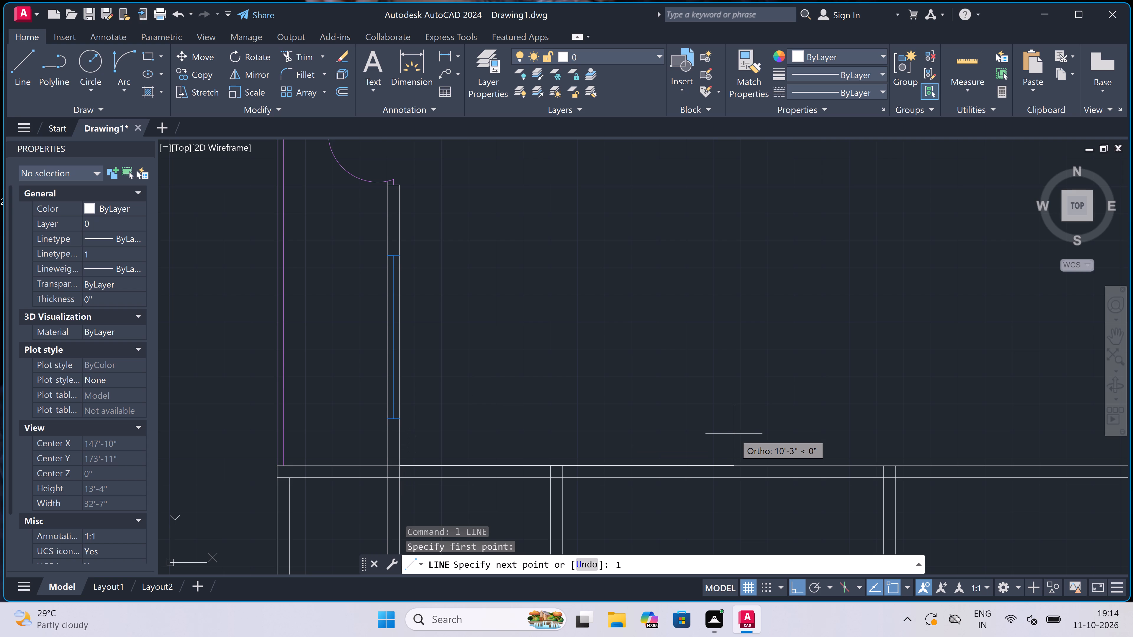
type("0'")
key("7")
key("shift+quotedbl")
key("space")
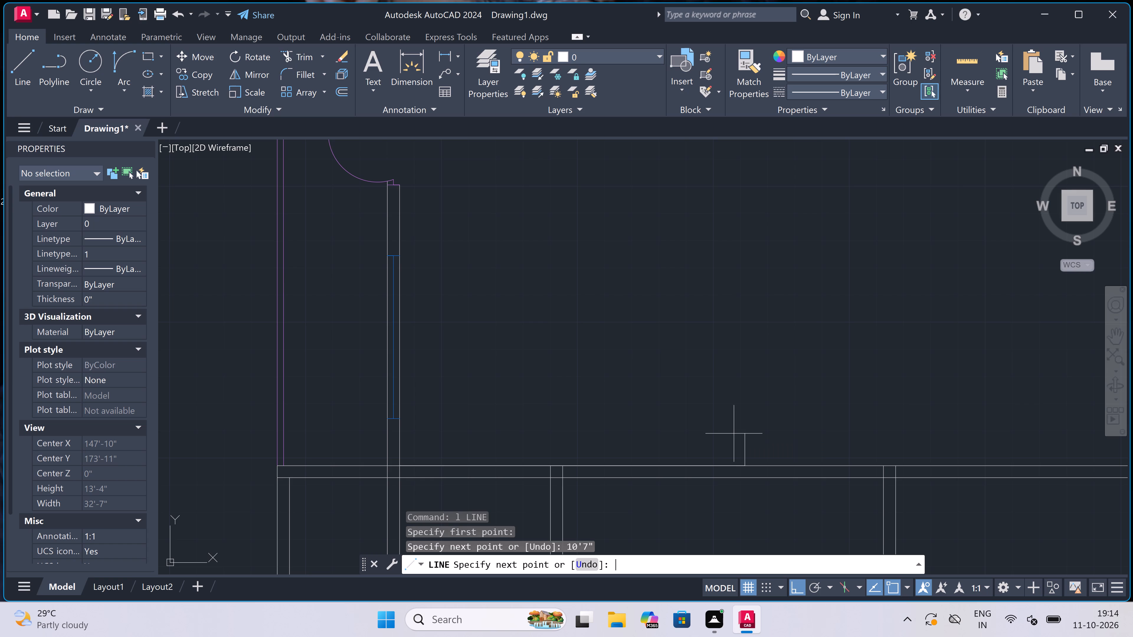
scroll(734, 434, "down", 3)
scroll(743, 355, "up", 3)
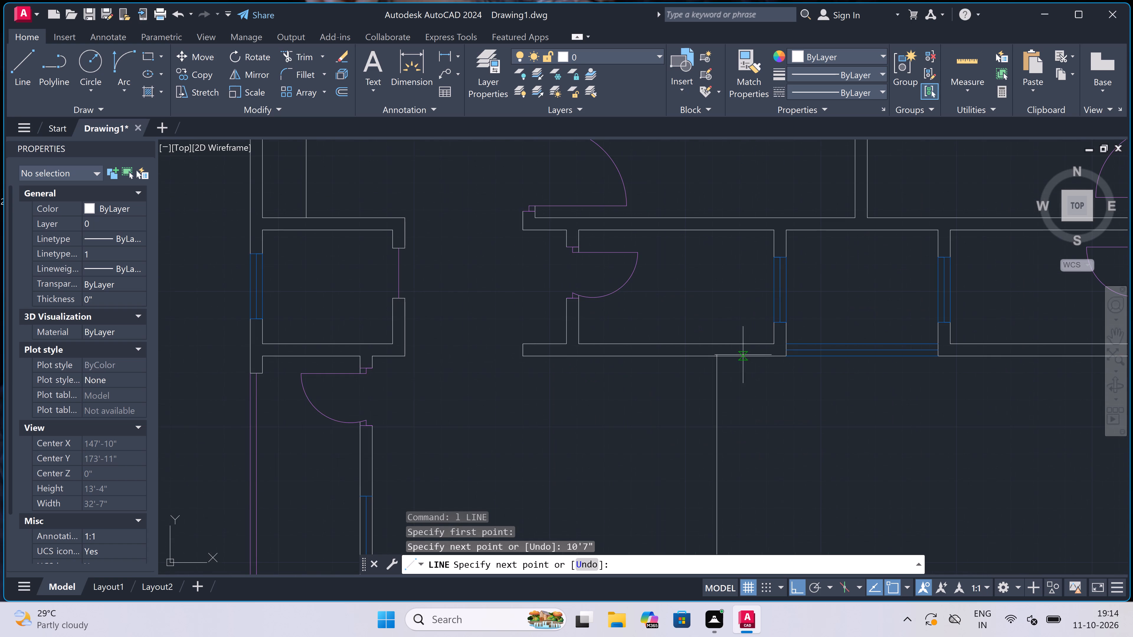
scroll(729, 356, "up", 3)
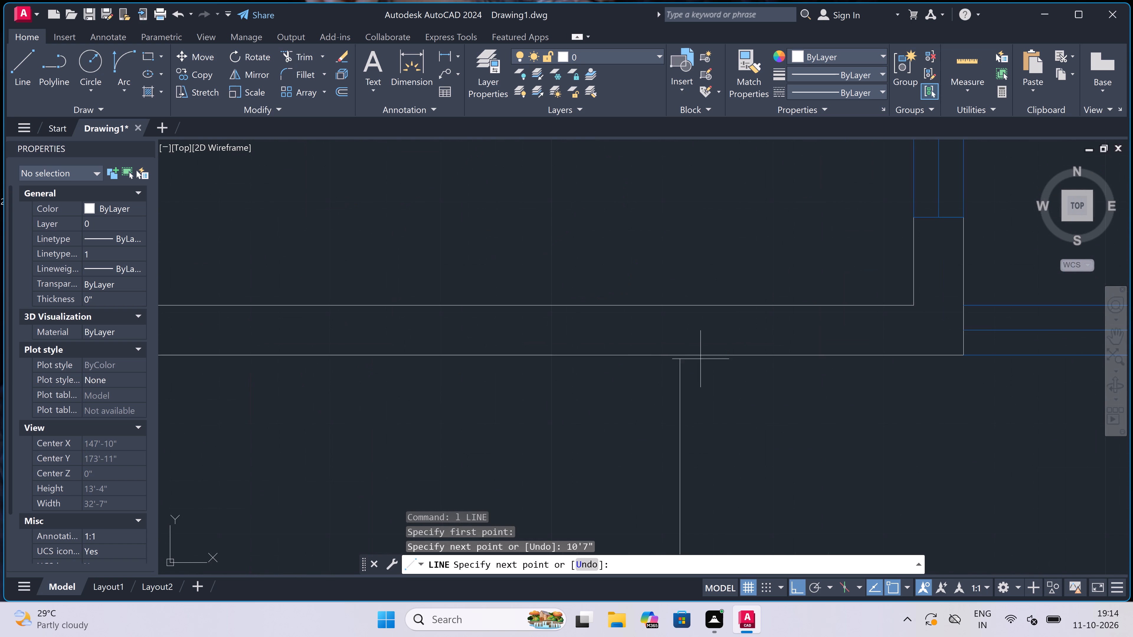
left_click(678, 355)
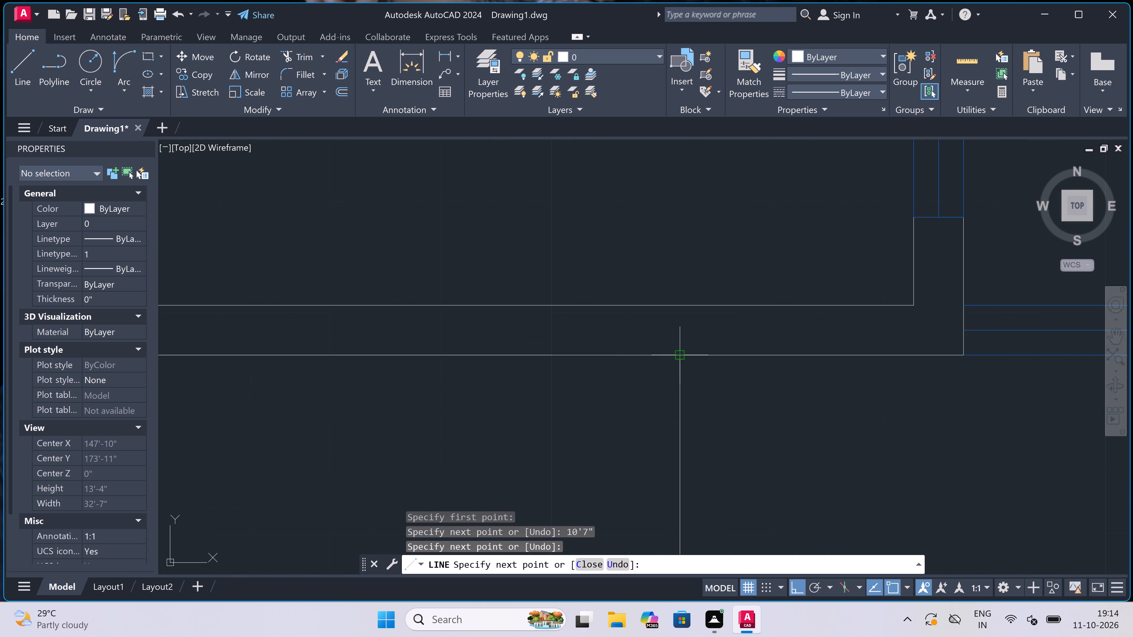
Continue the line 4.5" east, then south to the long horizontal wall's upper face, forming the partition's second face.
scroll(678, 355, "down", 4)
scroll(694, 359, "up", 2)
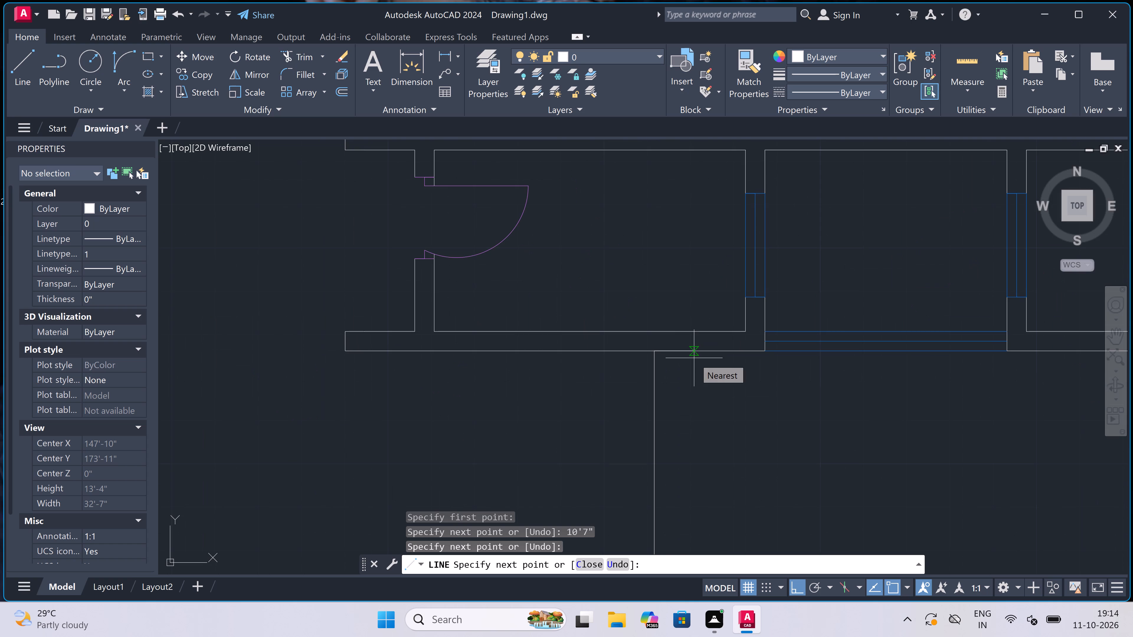
key("4")
type(".5")
type("\"")
key("space")
scroll(694, 357, "down", 3)
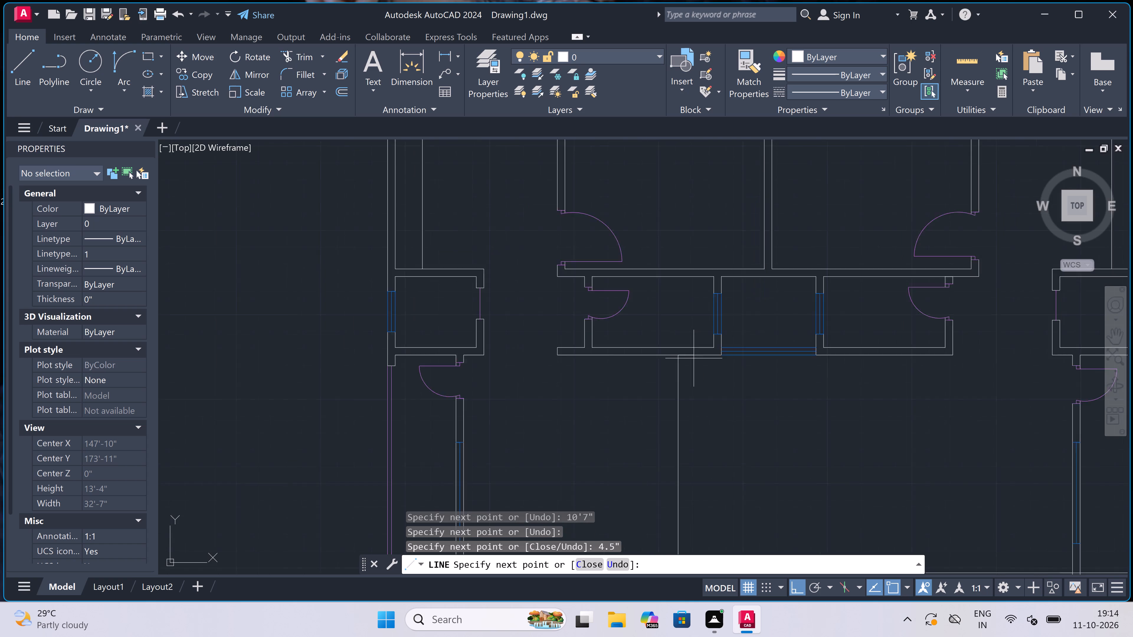
scroll(694, 359, "down", 1)
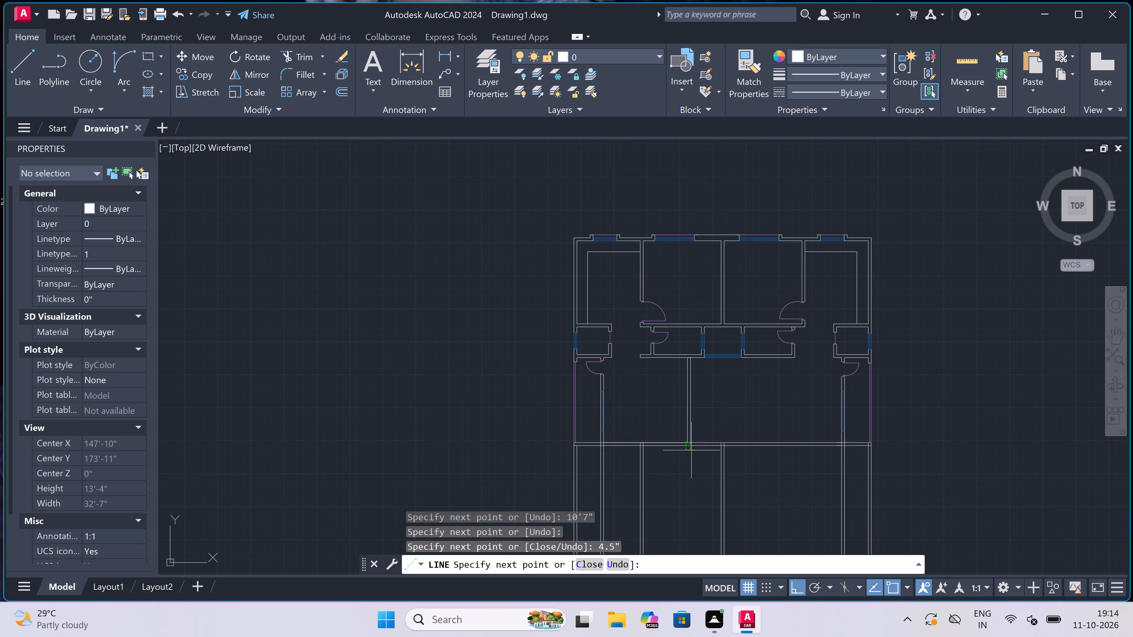
scroll(691, 450, "up", 3)
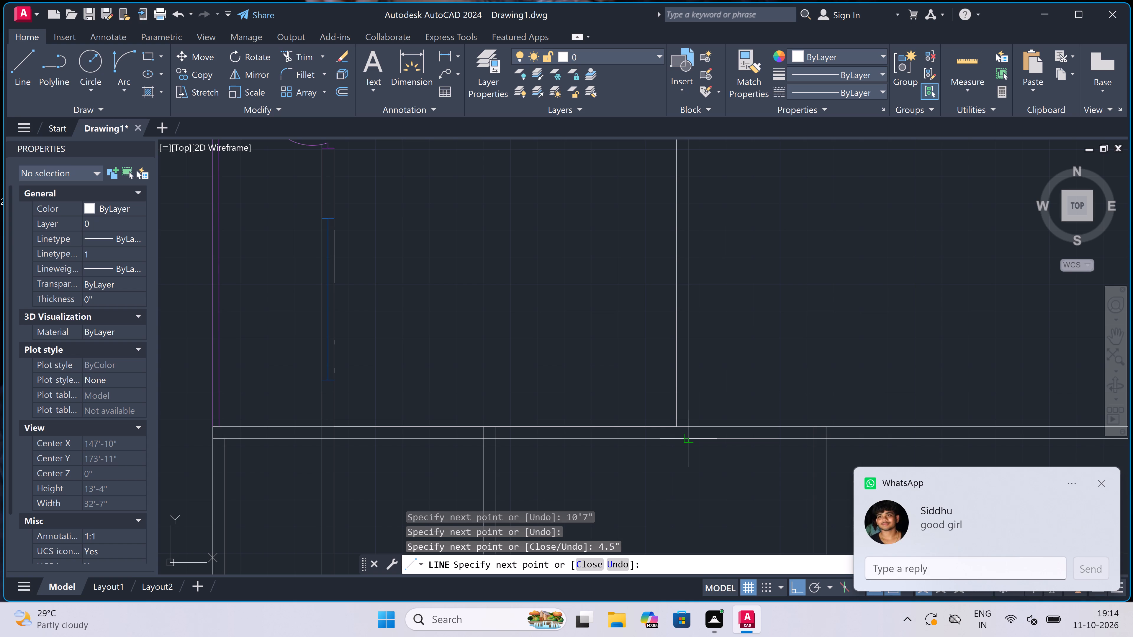
scroll(695, 423, "up", 1)
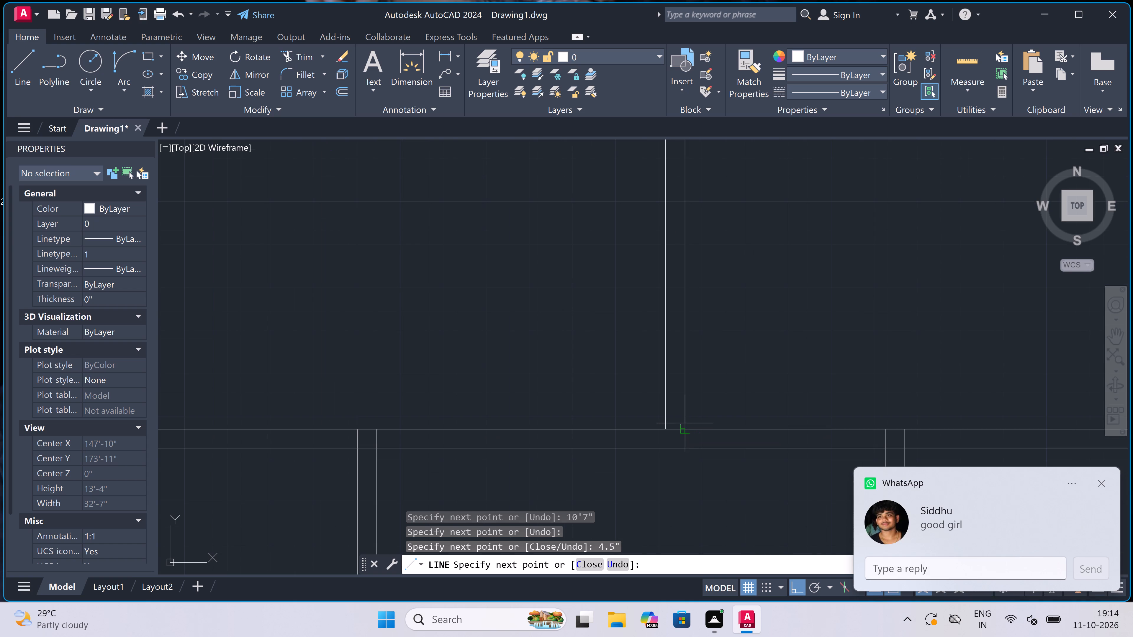
left_click(683, 429)
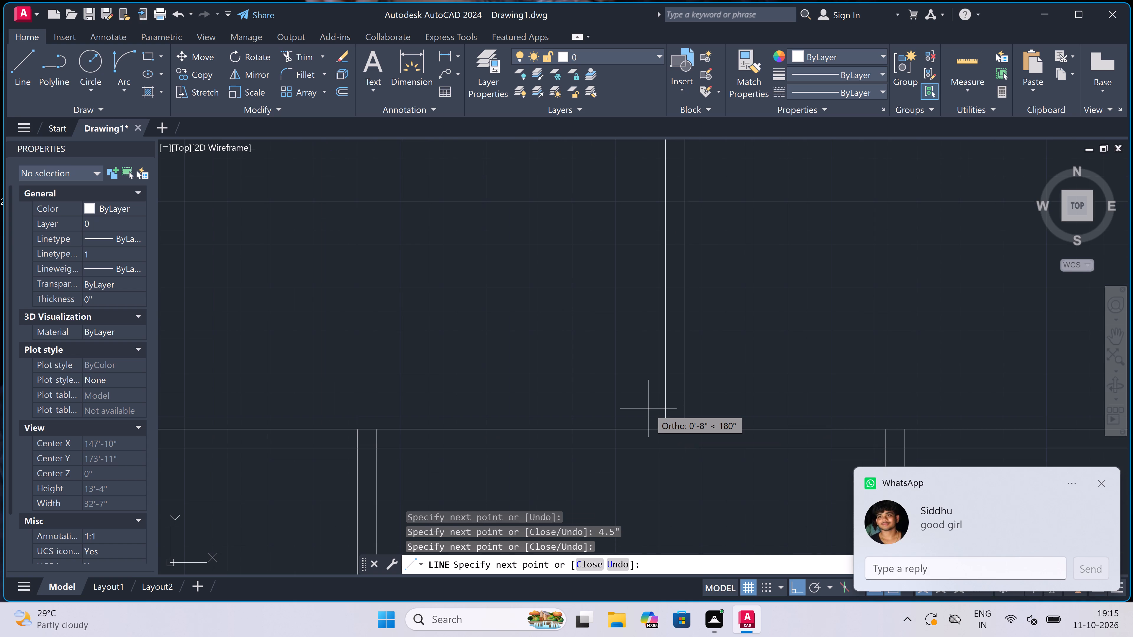
key("Escape")
Draw a line 10'7" west from the inner east wall along the long horizontal wall's upper face, then north to the central rooms' south wall.
scroll(624, 405, "down", 2)
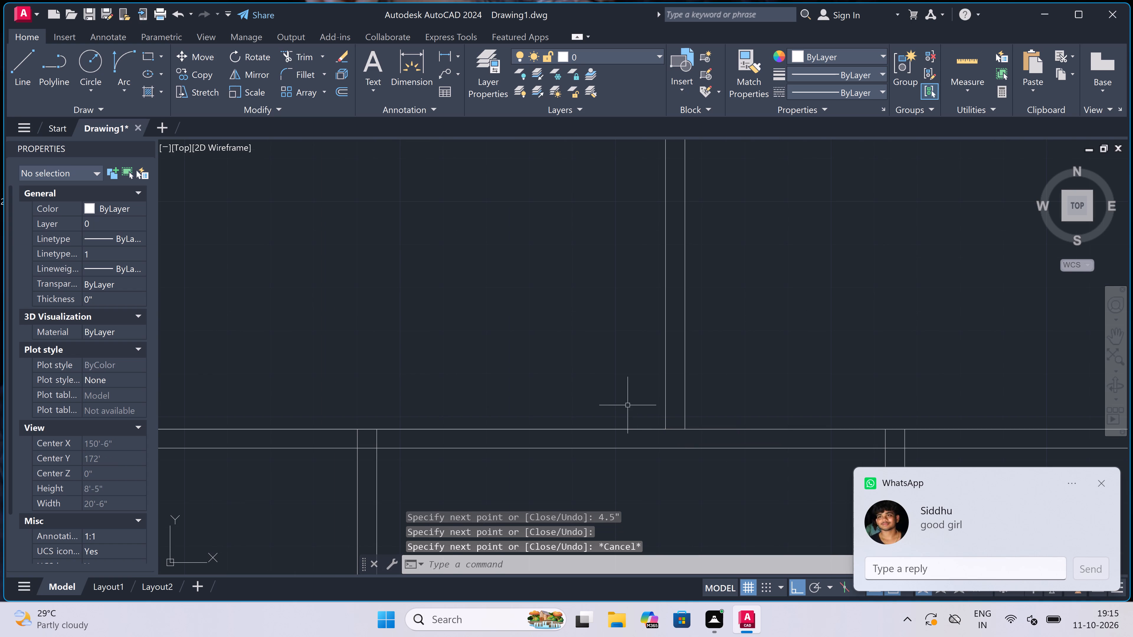
scroll(623, 405, "down", 2)
scroll(829, 375, "up", 3)
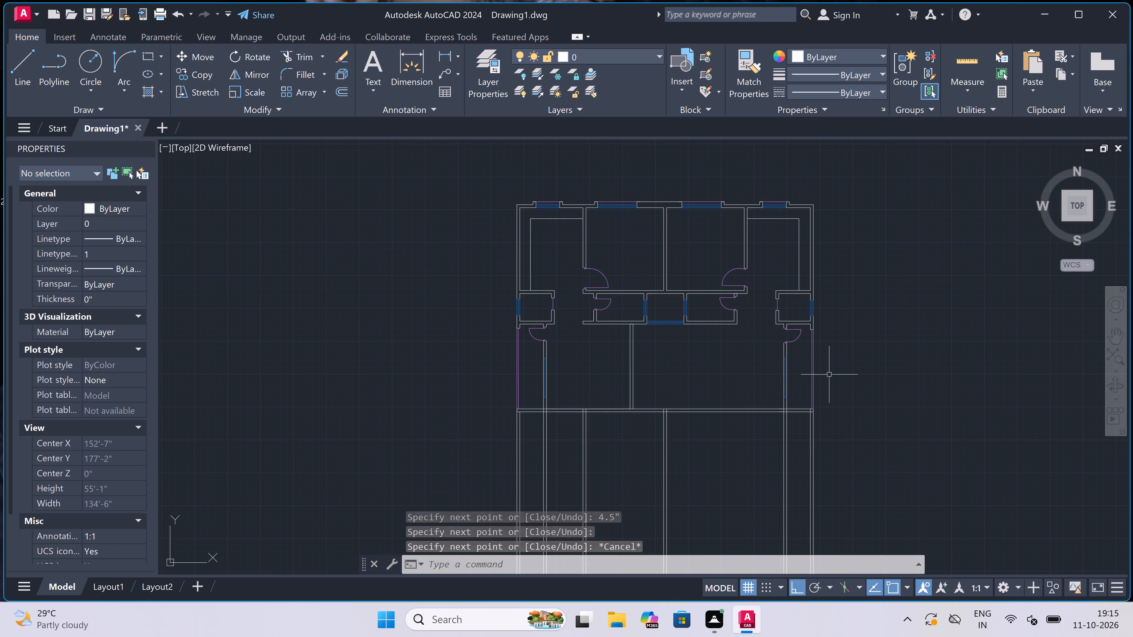
scroll(641, 439, "down", 2)
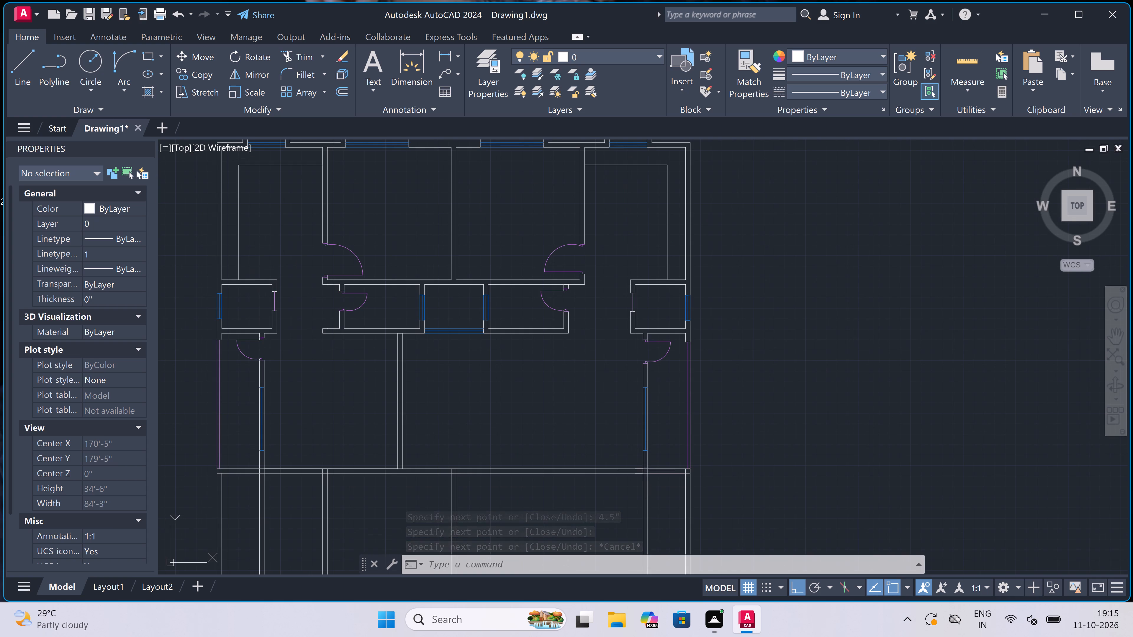
scroll(641, 480, "up", 2)
type("l")
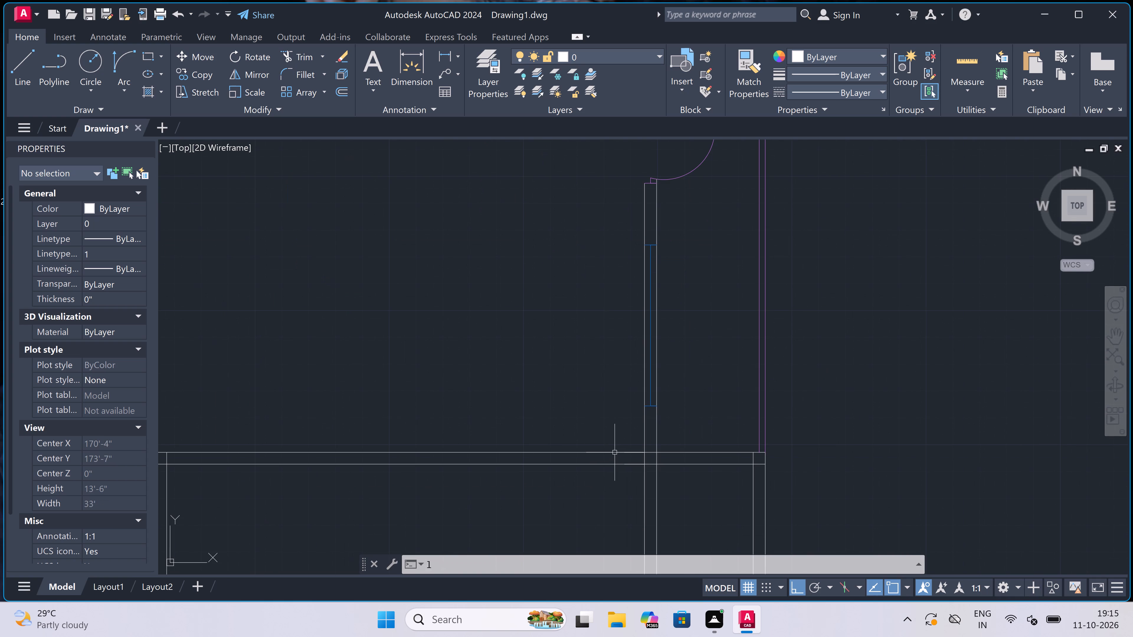
key("space")
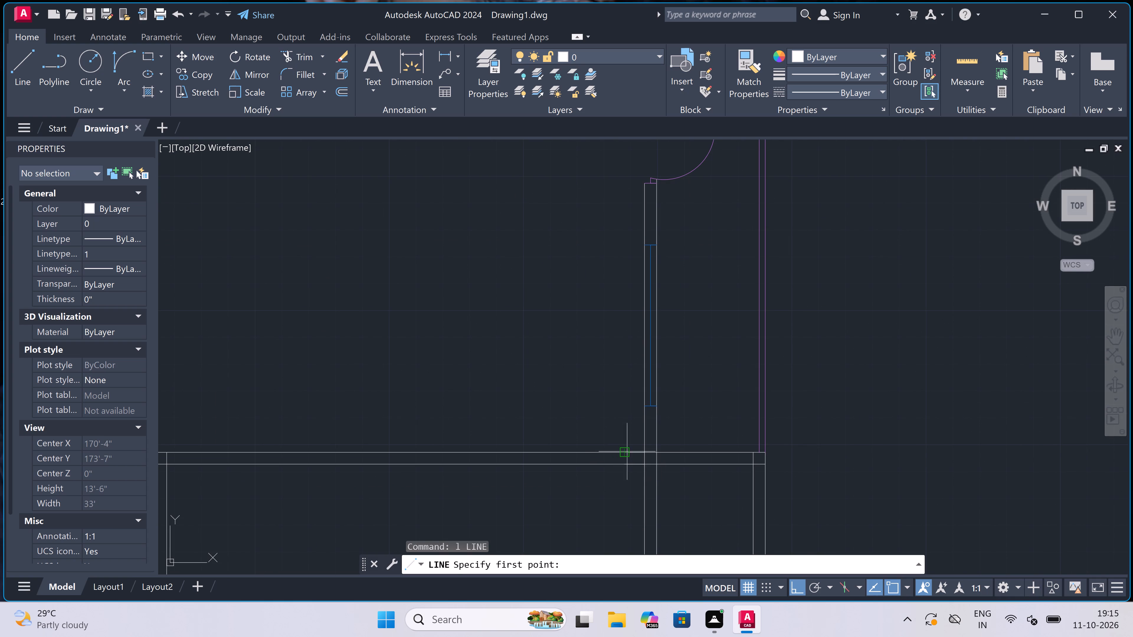
left_click(649, 455)
scroll(449, 451, "down", 3)
scroll(341, 430, "up", 2)
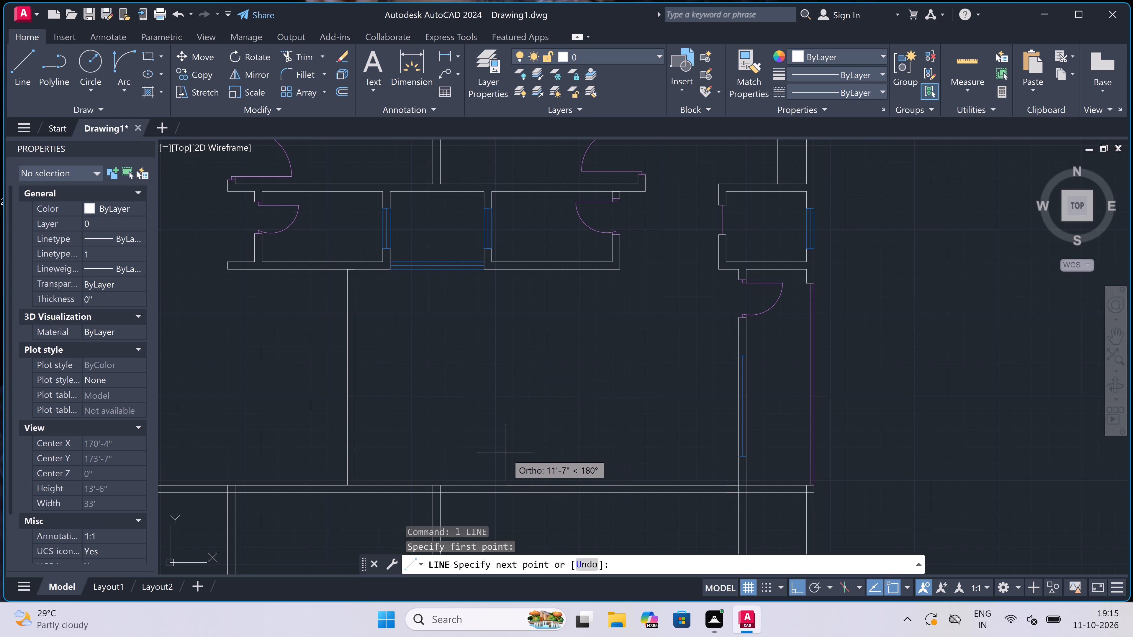
scroll(506, 453, "down", 2)
scroll(499, 439, "up", 2)
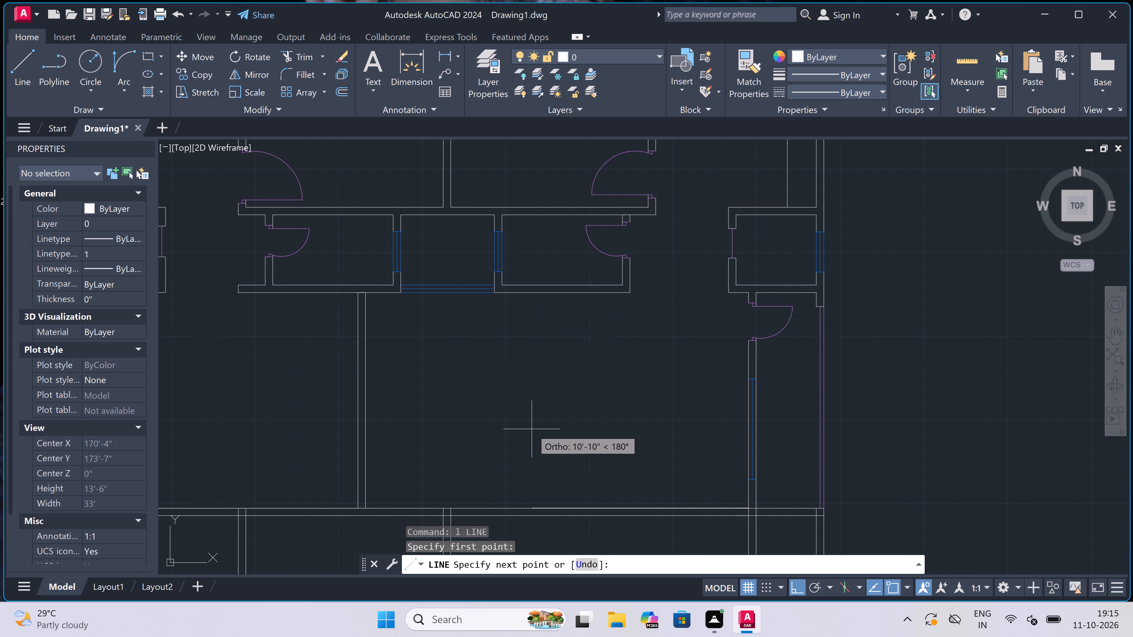
key("1")
type("0'7")
type("\"")
key("space")
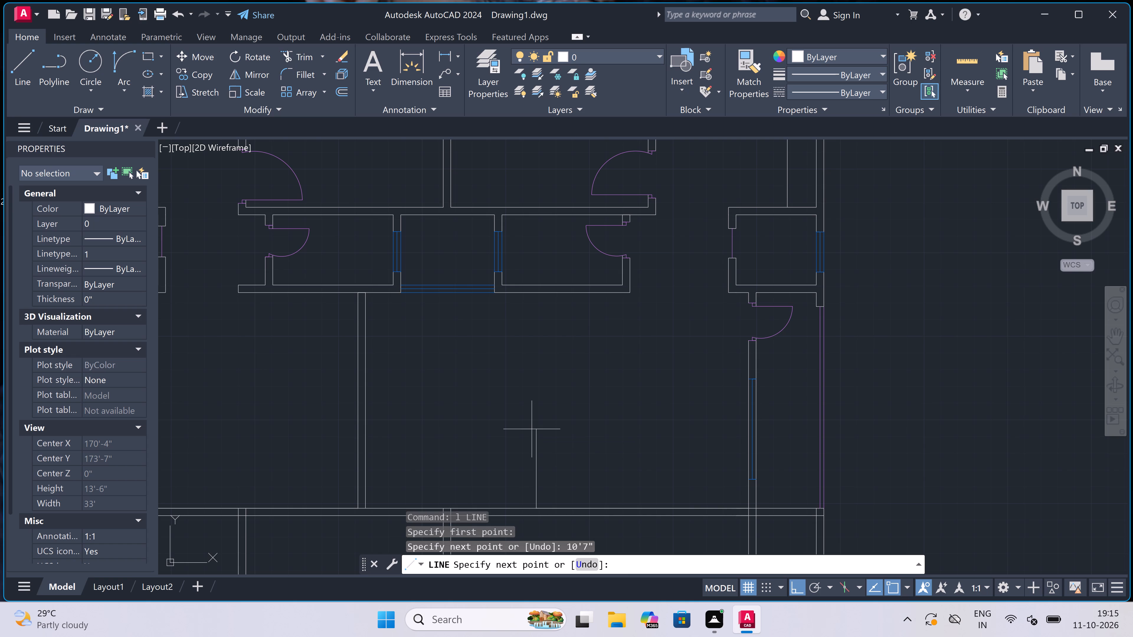
left_click(534, 295)
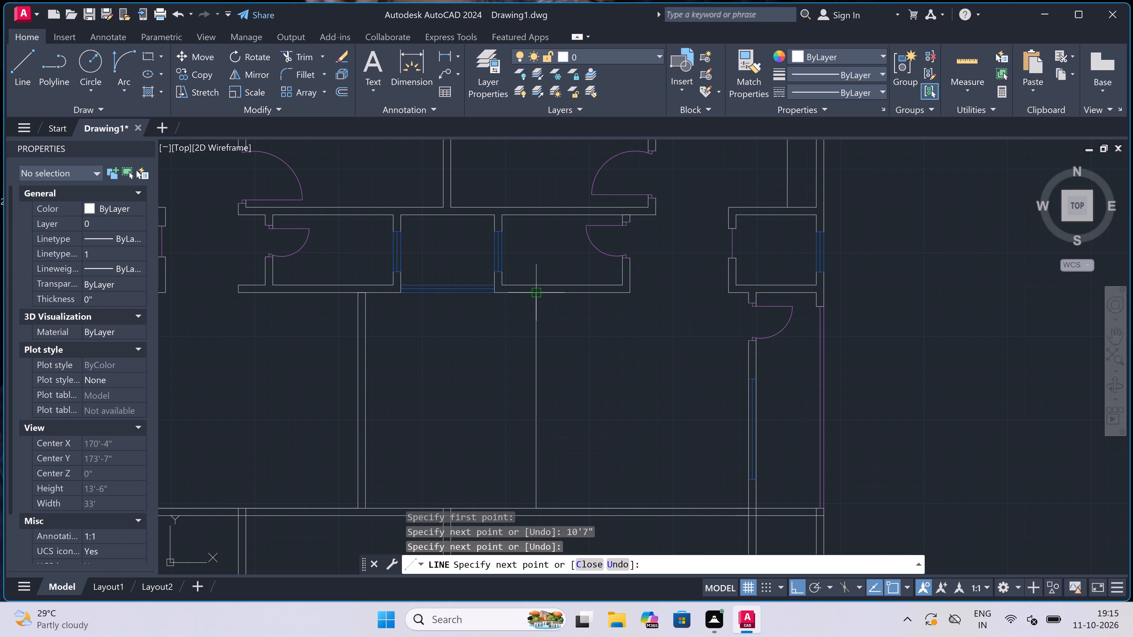
Continue the line 4.5" west, then south to the long horizontal wall's upper face, forming the east partition's second face.
scroll(534, 295, "up", 2)
scroll(485, 288, "up", 1)
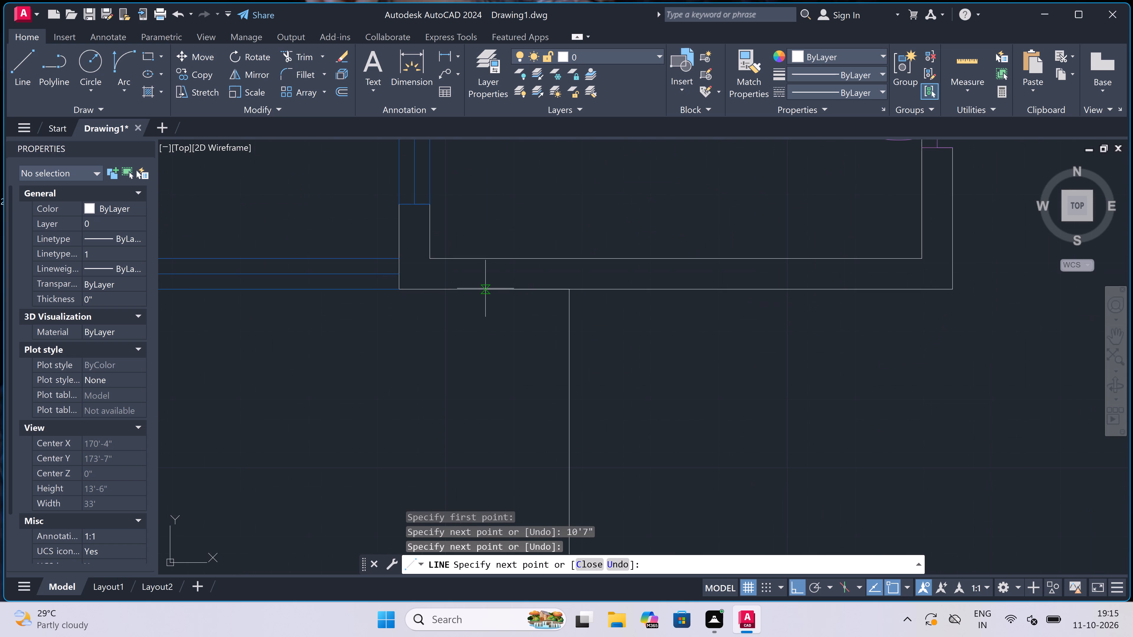
key("4")
type(".5")
type("\"")
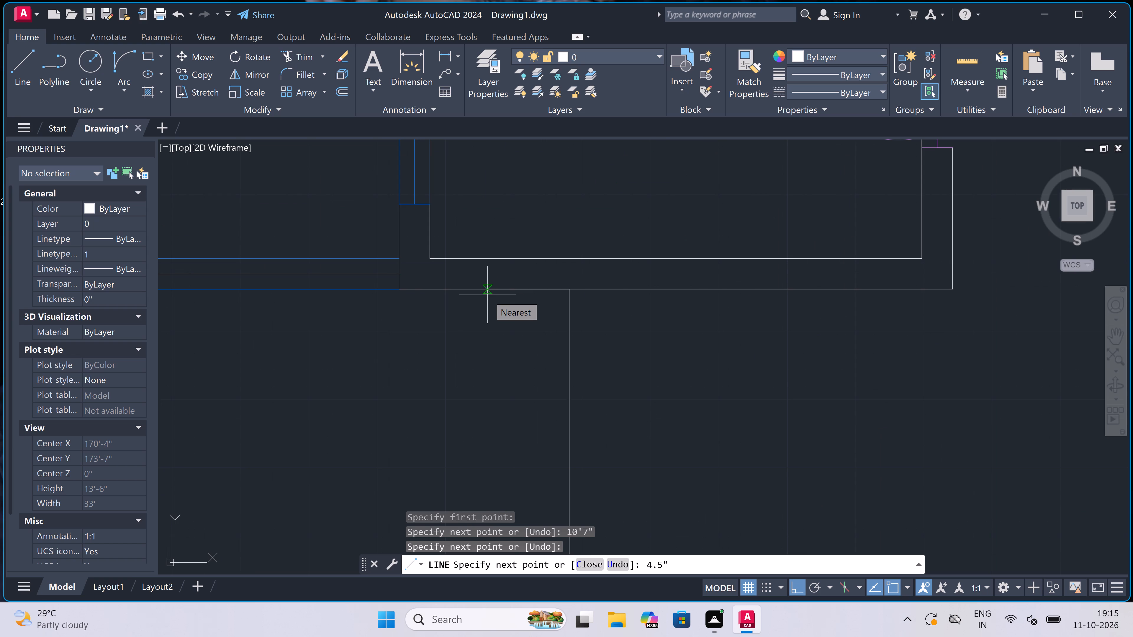
key("space")
scroll(532, 280, "down", 3)
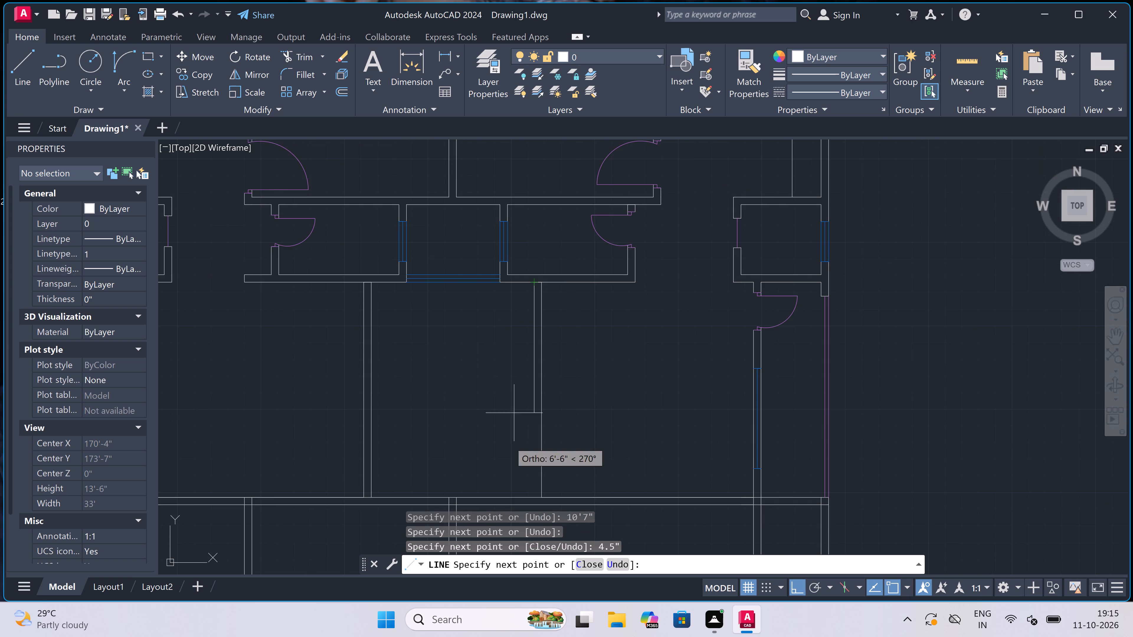
scroll(528, 502, "up", 3)
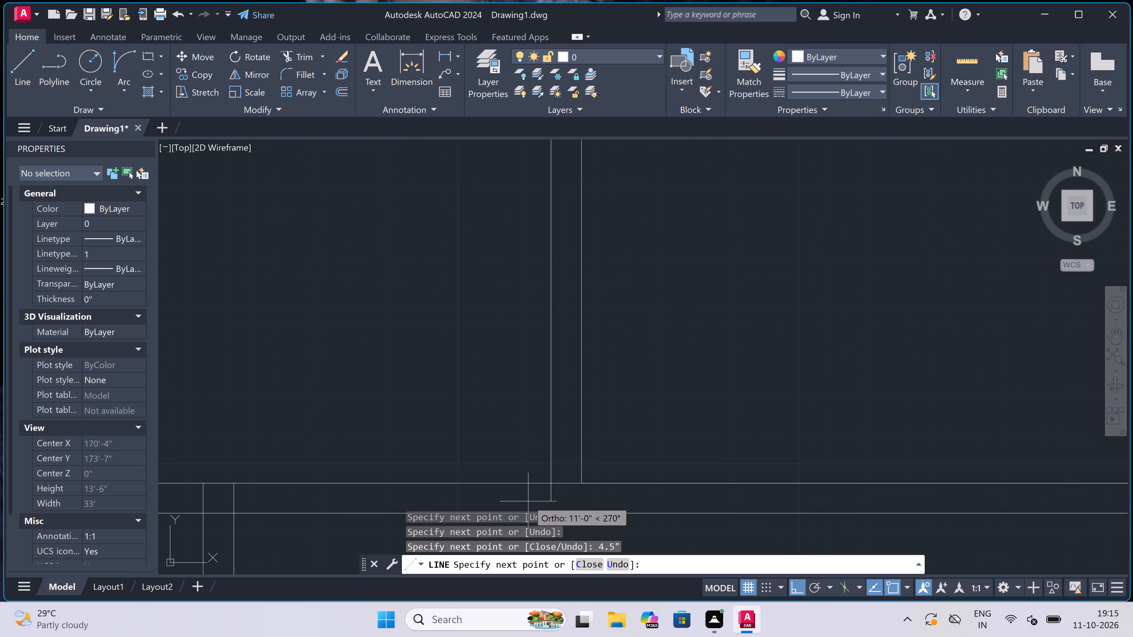
left_click(556, 482)
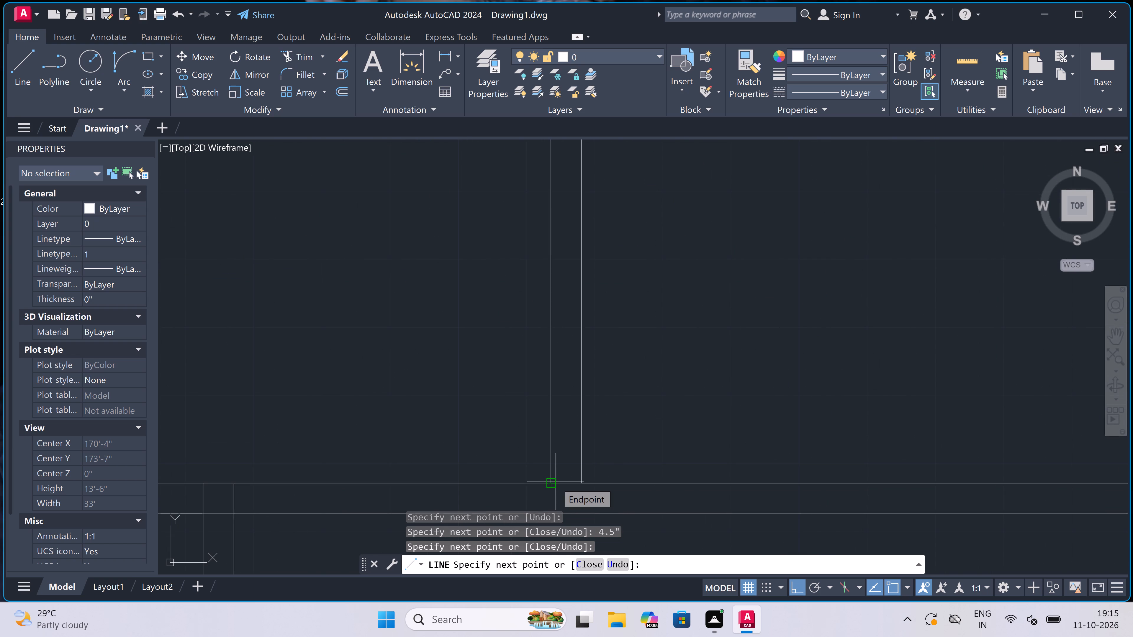
key("Escape")
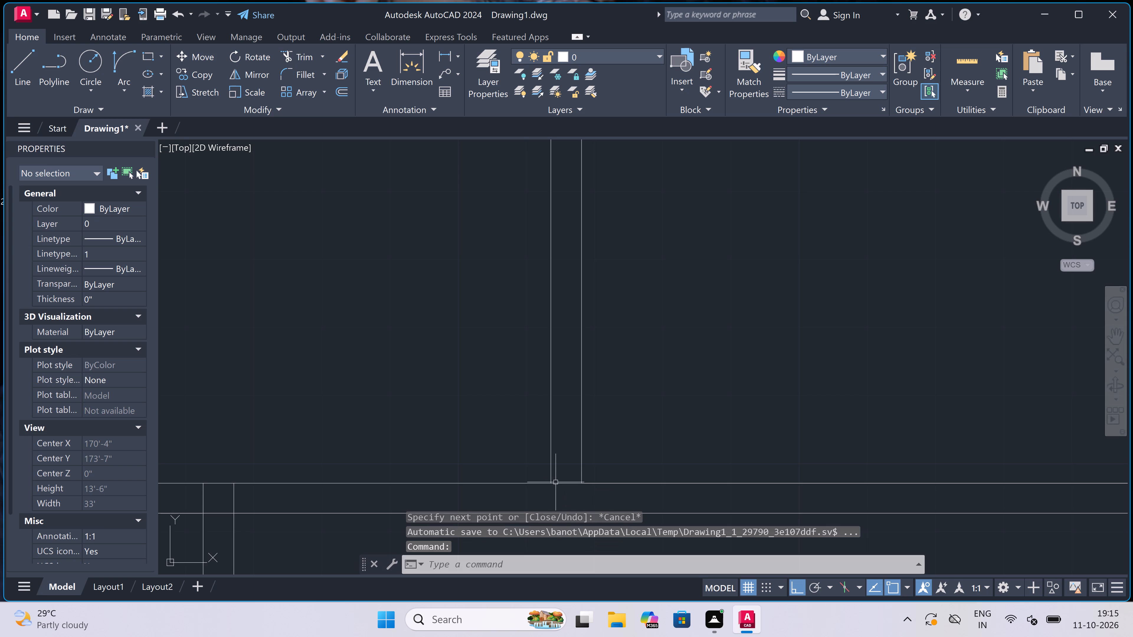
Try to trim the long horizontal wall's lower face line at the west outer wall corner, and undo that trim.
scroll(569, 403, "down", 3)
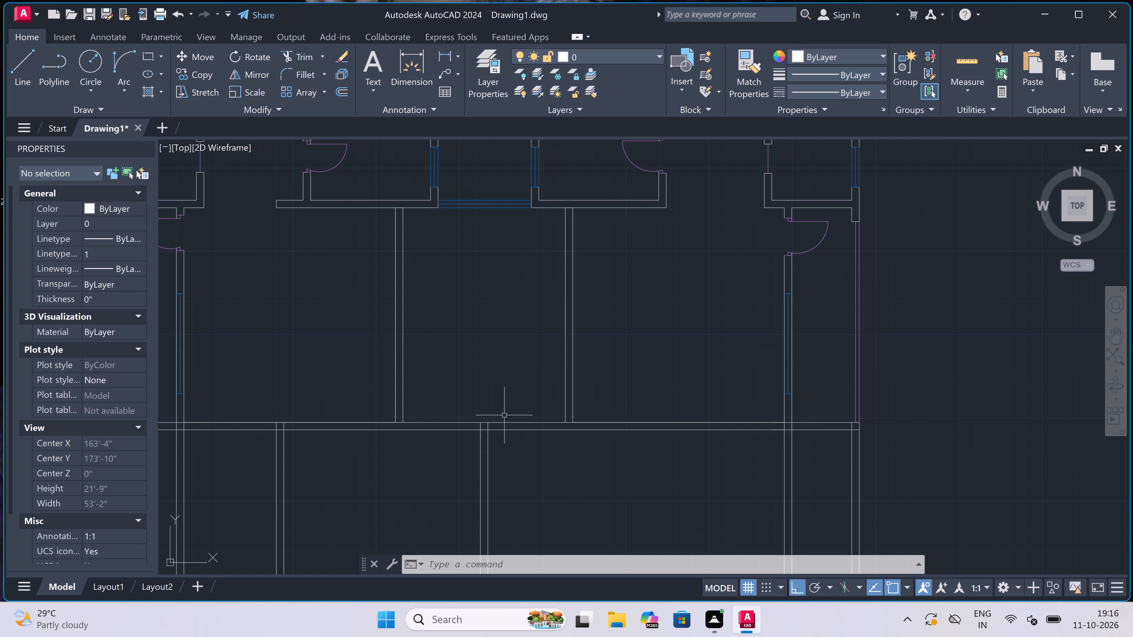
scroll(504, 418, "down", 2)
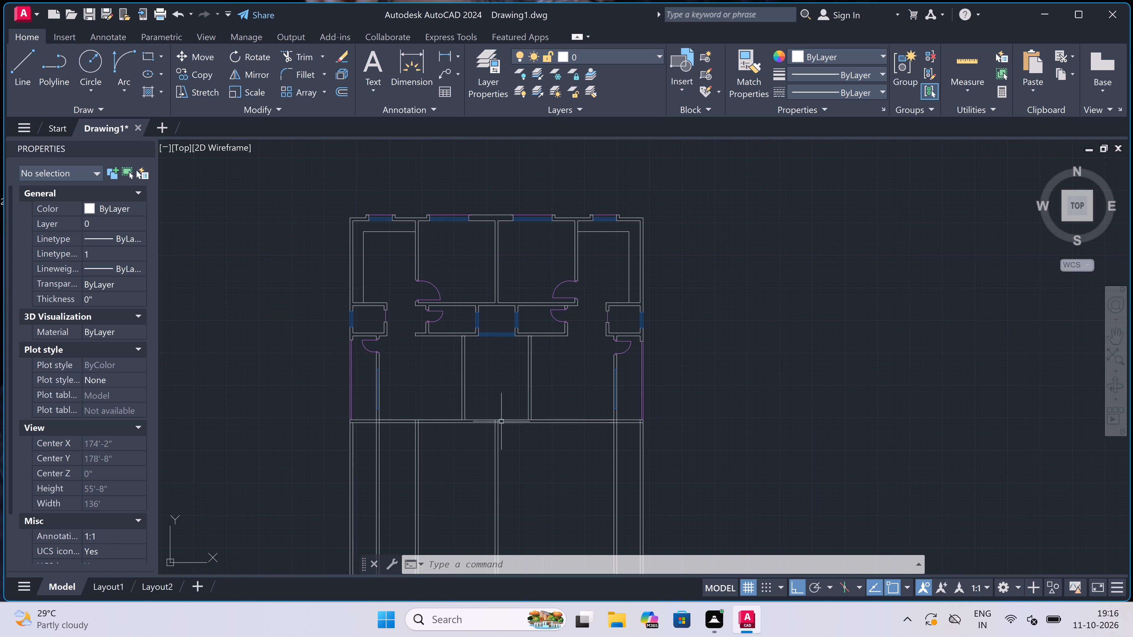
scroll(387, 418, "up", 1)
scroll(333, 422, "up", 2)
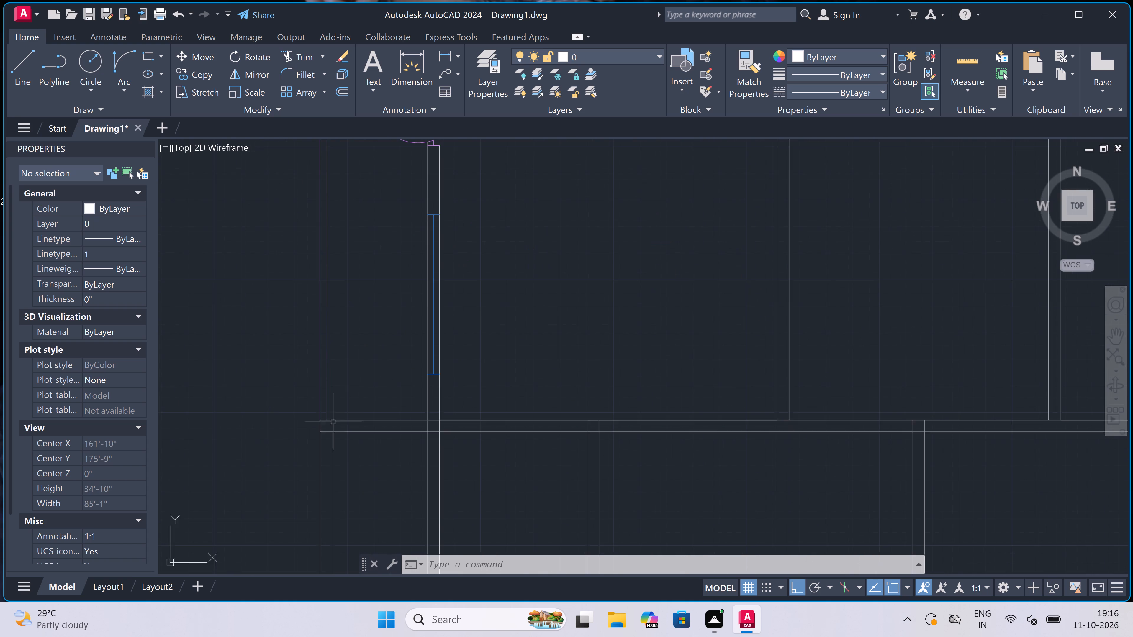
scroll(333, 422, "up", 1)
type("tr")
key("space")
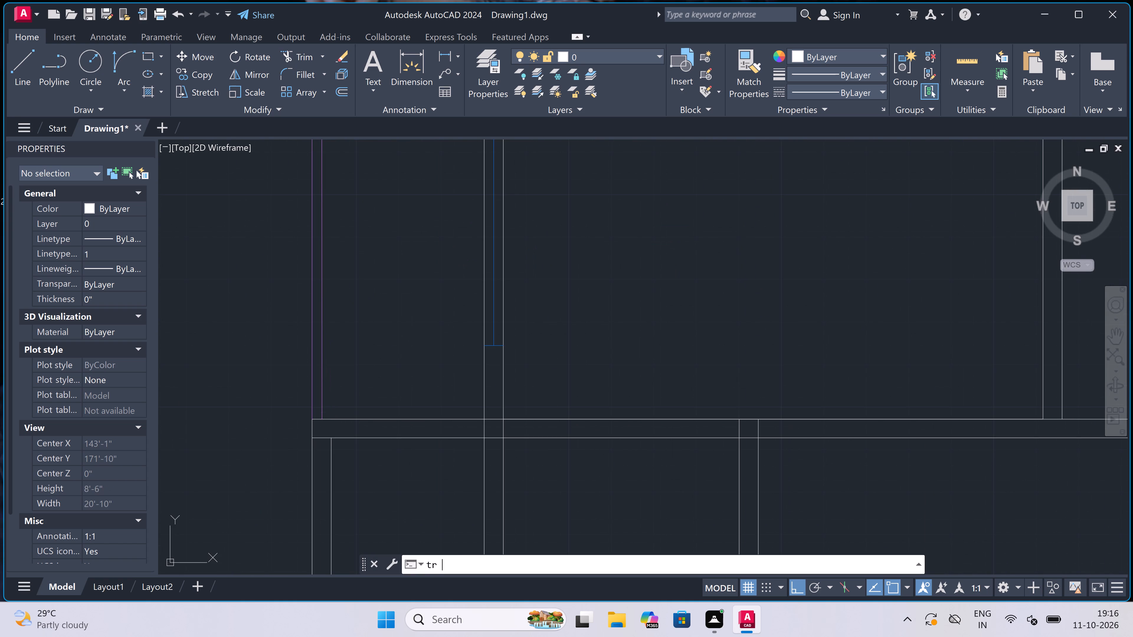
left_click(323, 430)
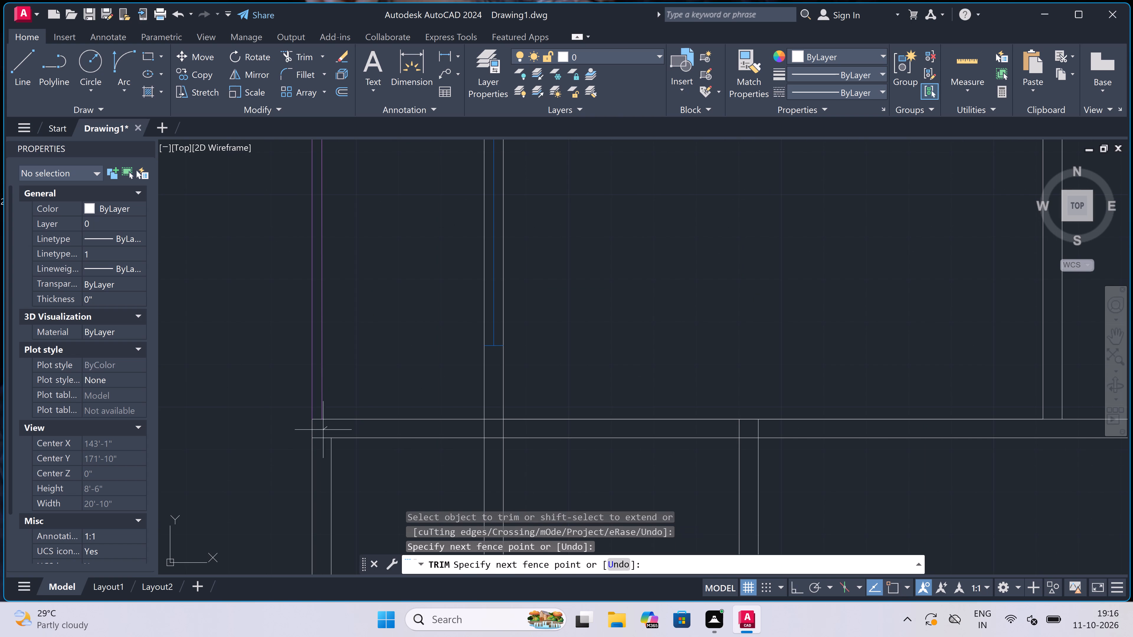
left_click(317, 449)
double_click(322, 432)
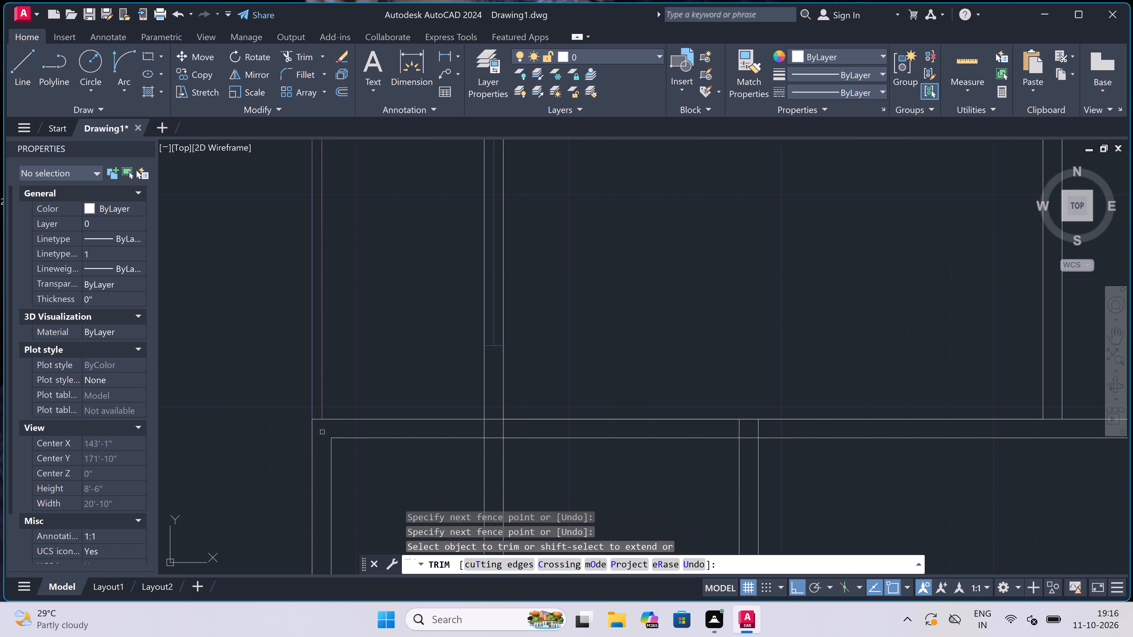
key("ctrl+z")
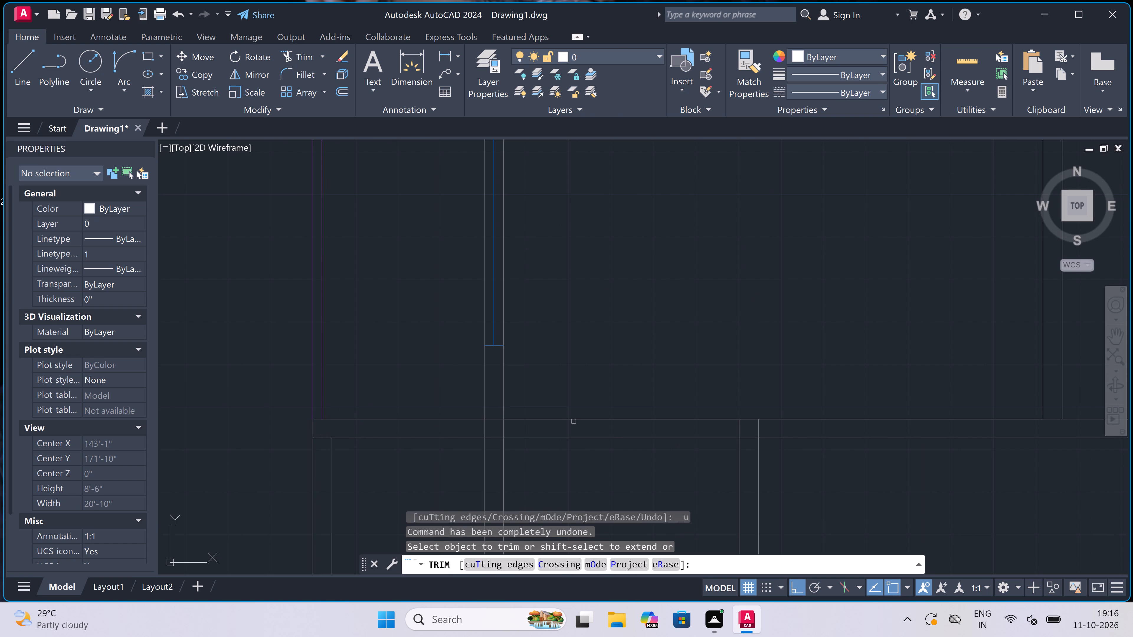
Trim the crossing lines where the inner west wall meets the long horizontal wall, leaving an open intersection.
scroll(484, 433, "up", 2)
left_click(462, 428)
left_click(623, 431)
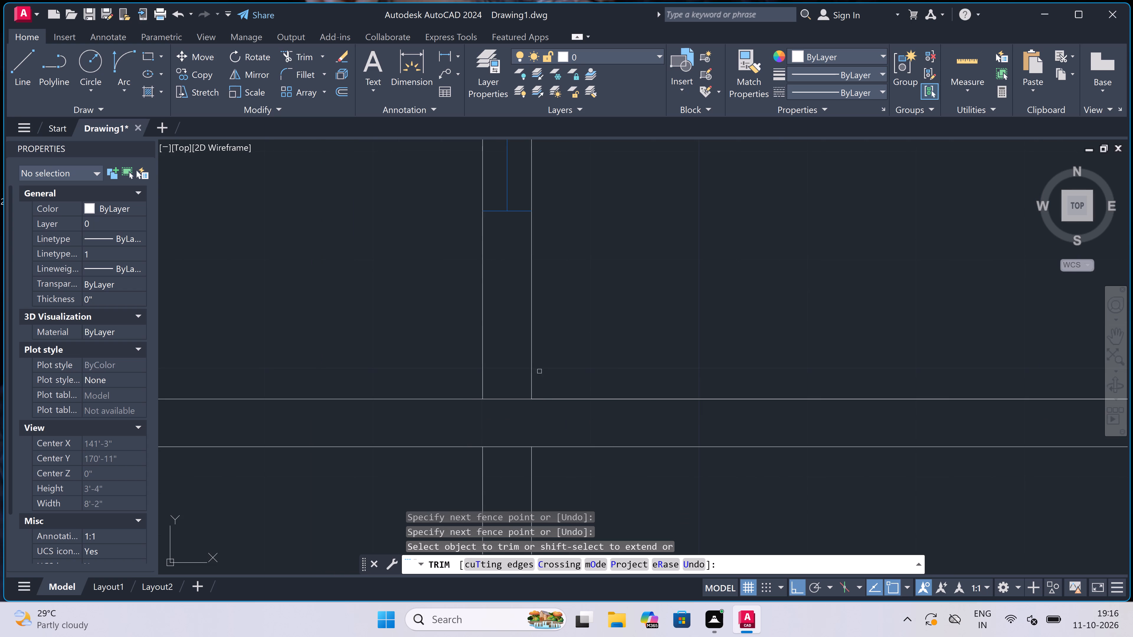
left_click(512, 357)
left_click(503, 479)
Trim the inner east wall's crossing with the long horizontal wall, plus the east outer wall's inner face line within the horizontal wall's thickness.
scroll(498, 416, "down", 7)
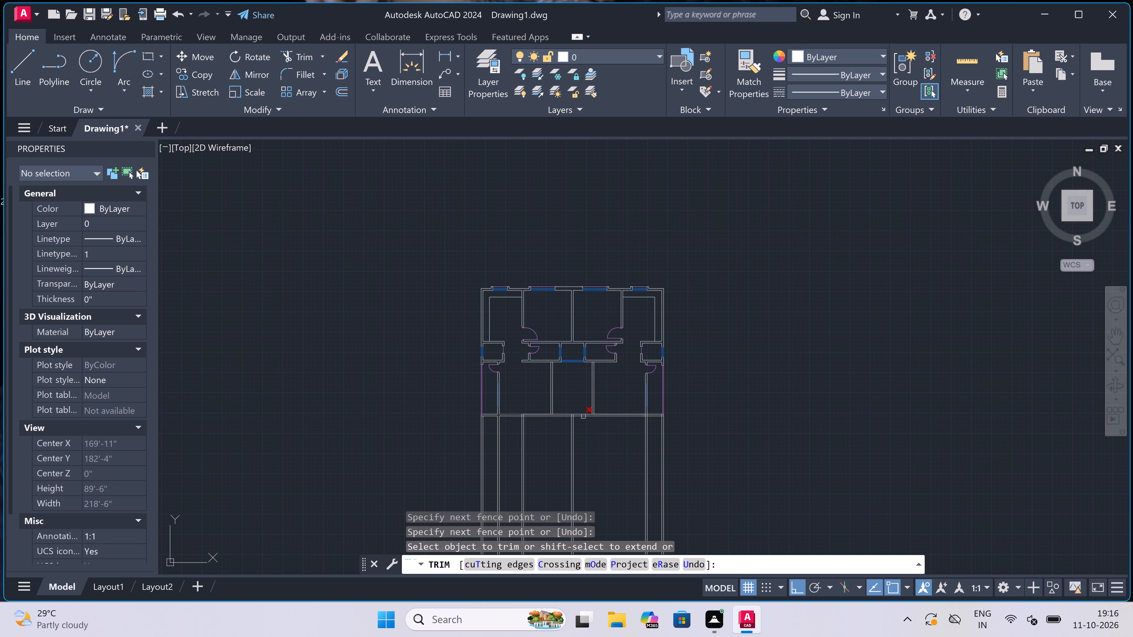
scroll(651, 421, "up", 3)
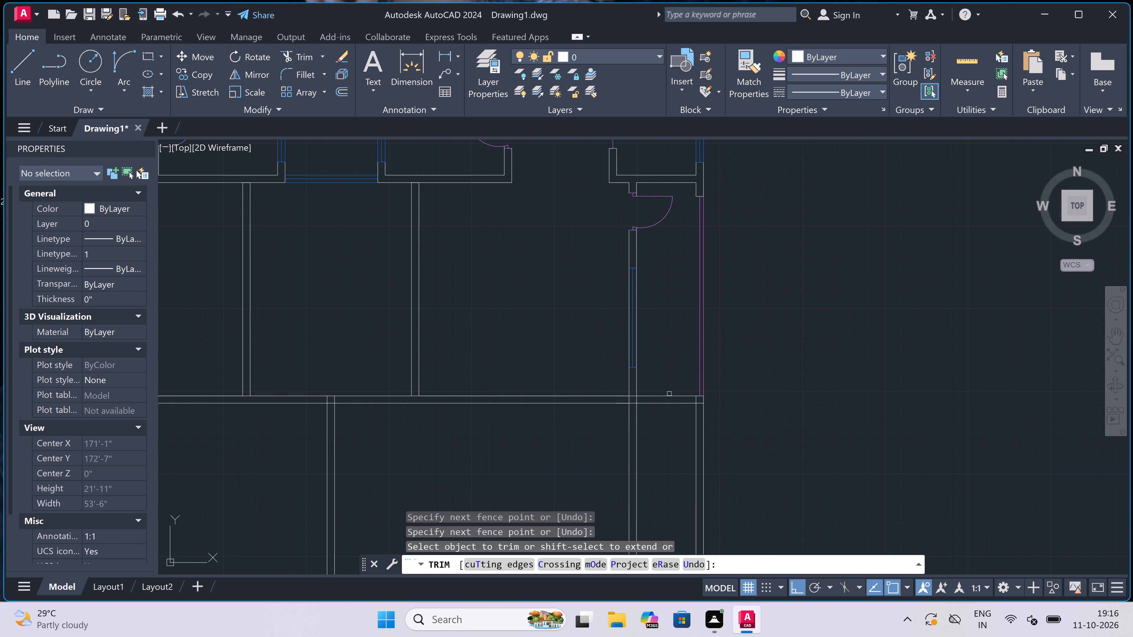
scroll(680, 392, "up", 2)
left_click(726, 411)
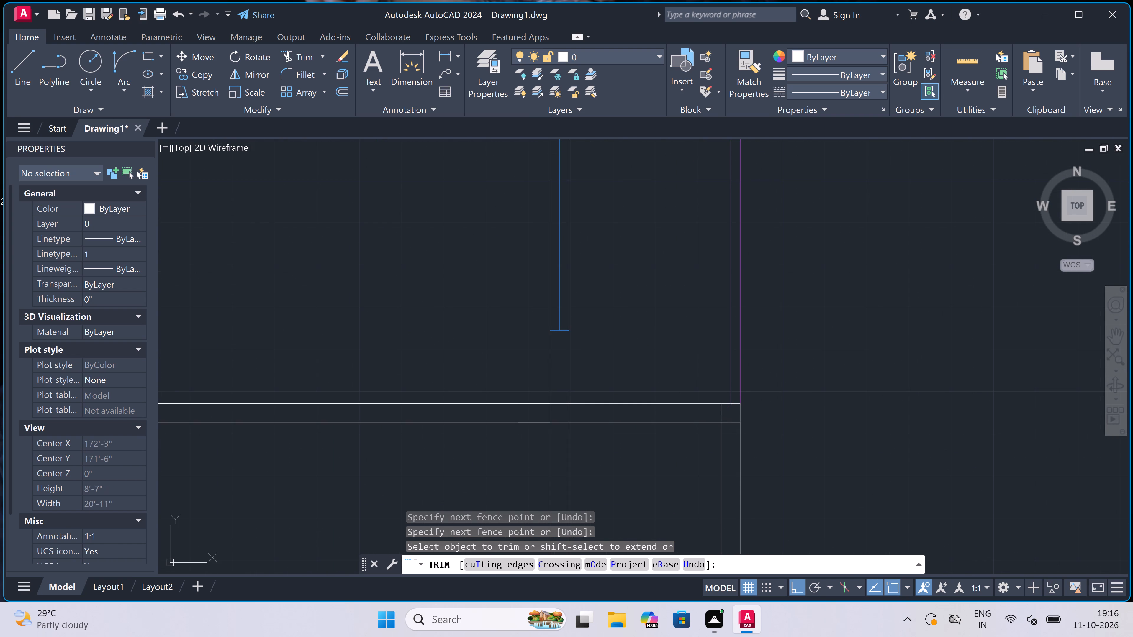
left_click(512, 415)
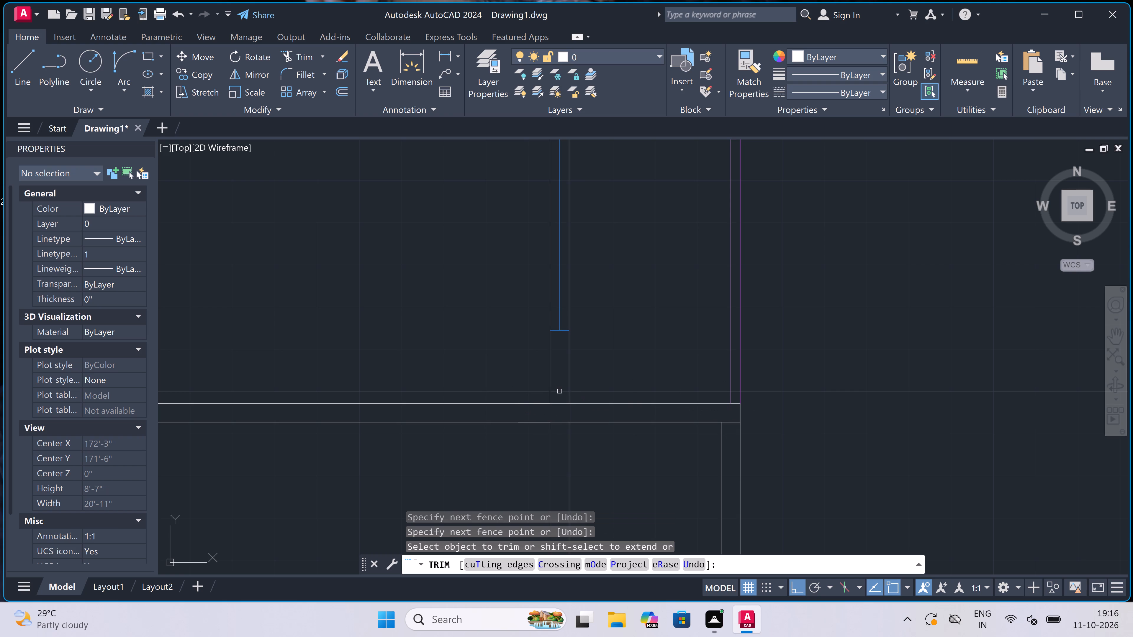
left_click(559, 390)
left_click(568, 438)
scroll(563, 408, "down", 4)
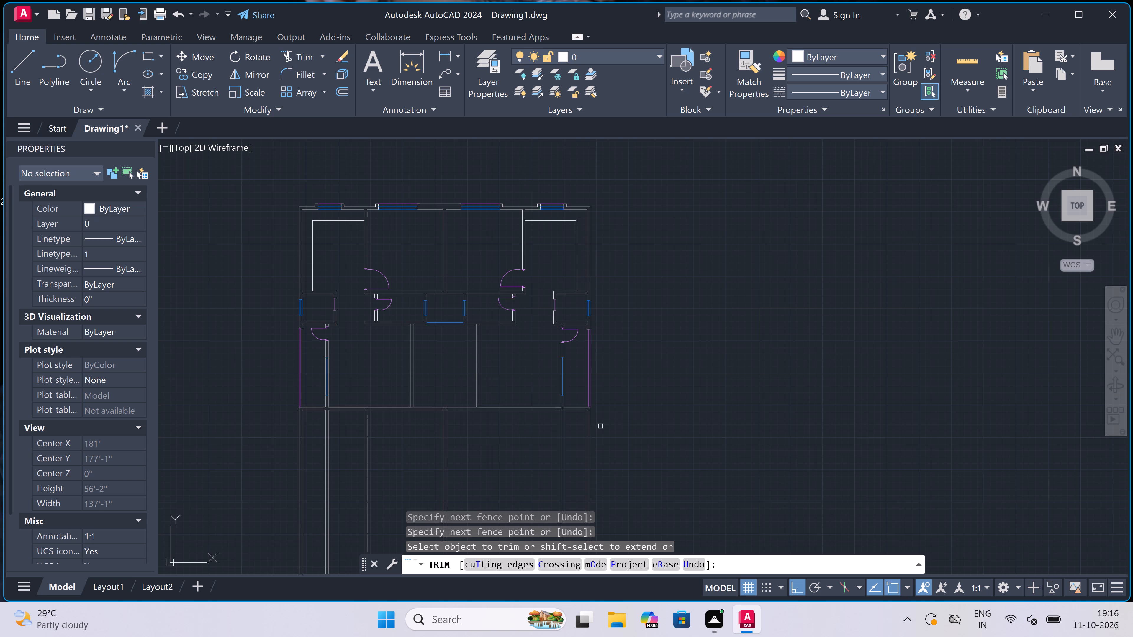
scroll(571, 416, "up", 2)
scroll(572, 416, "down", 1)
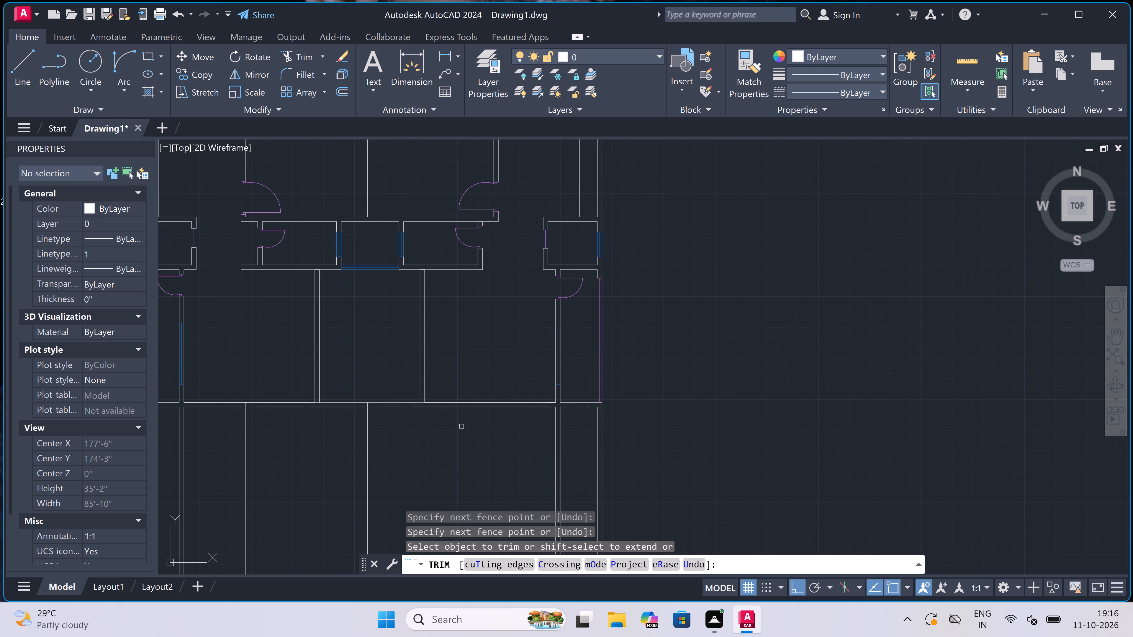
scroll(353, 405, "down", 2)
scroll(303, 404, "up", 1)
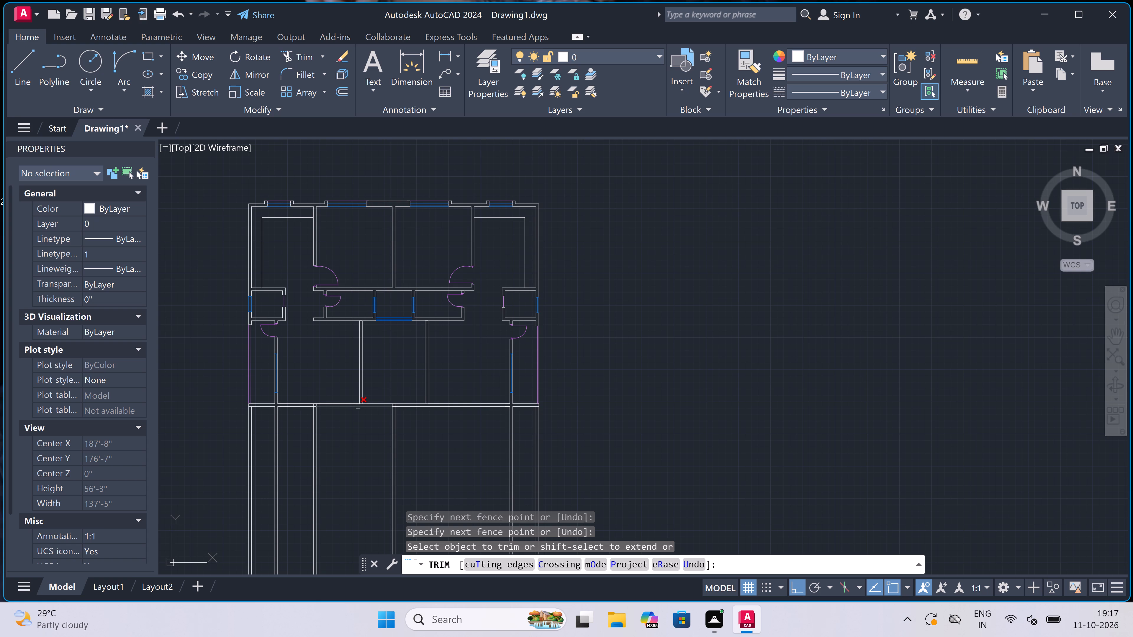
End trimming and examine the whole plan and the wall intersections along the long horizontal wall.
scroll(358, 406, "down", 1)
scroll(358, 406, "up", 1)
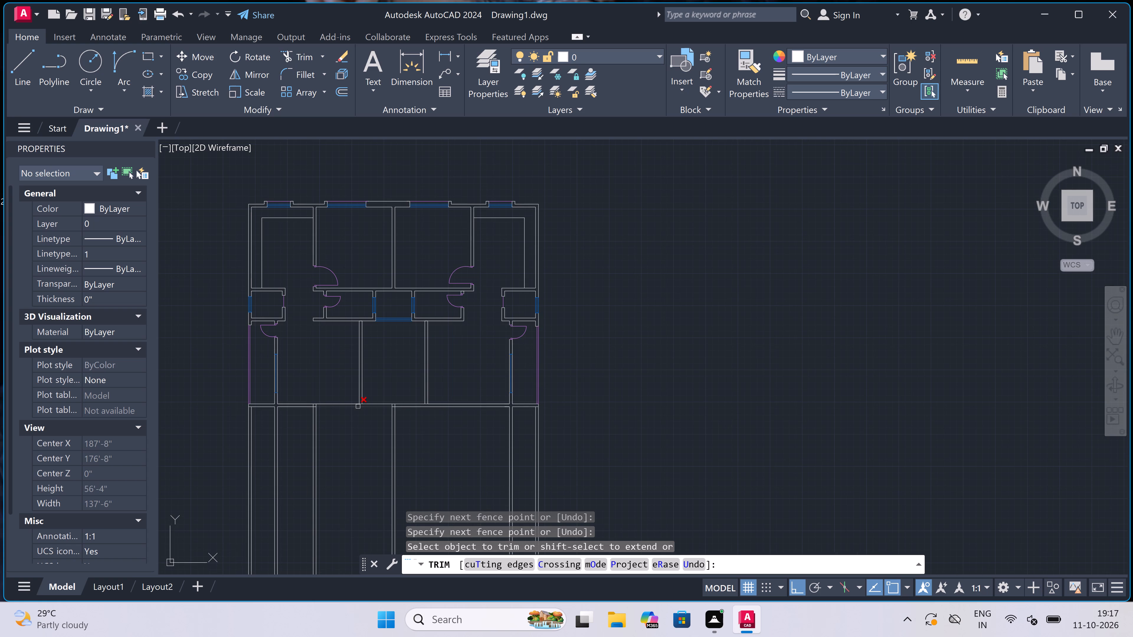
scroll(358, 406, "down", 1)
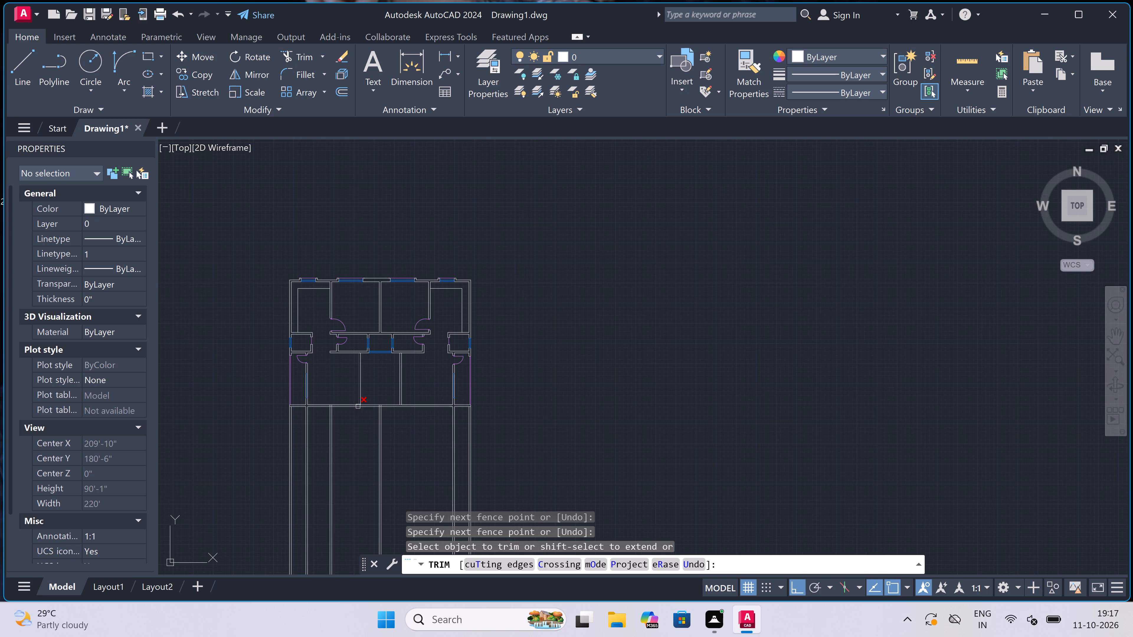
scroll(358, 406, "up", 1)
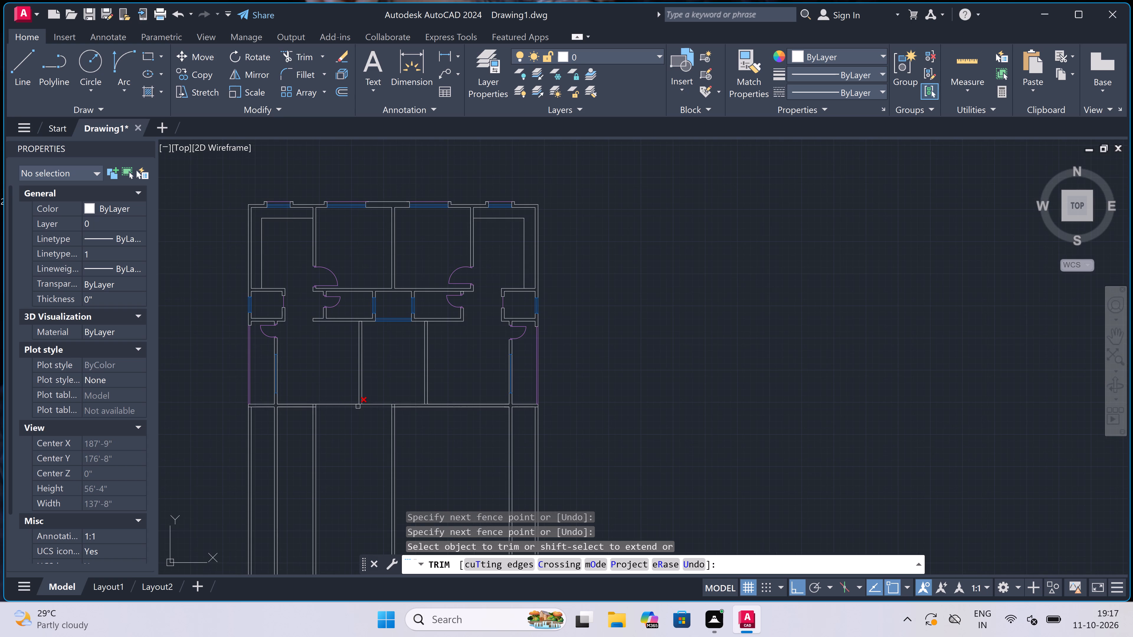
key("Escape")
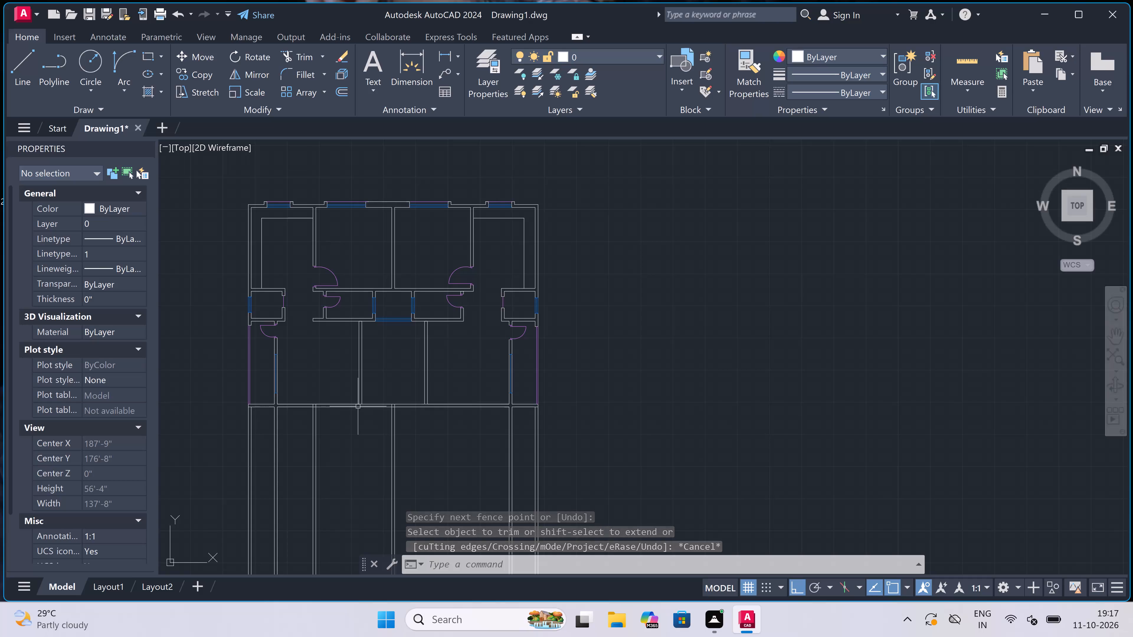
scroll(358, 406, "down", 2)
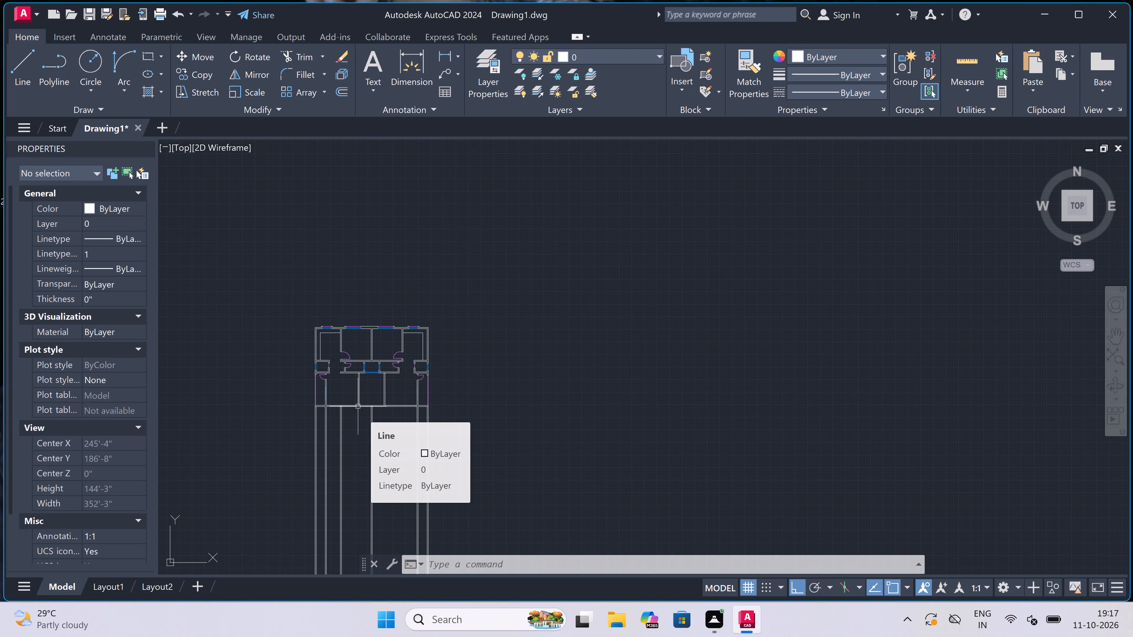
scroll(353, 410, "down", 2)
scroll(329, 410, "up", 3)
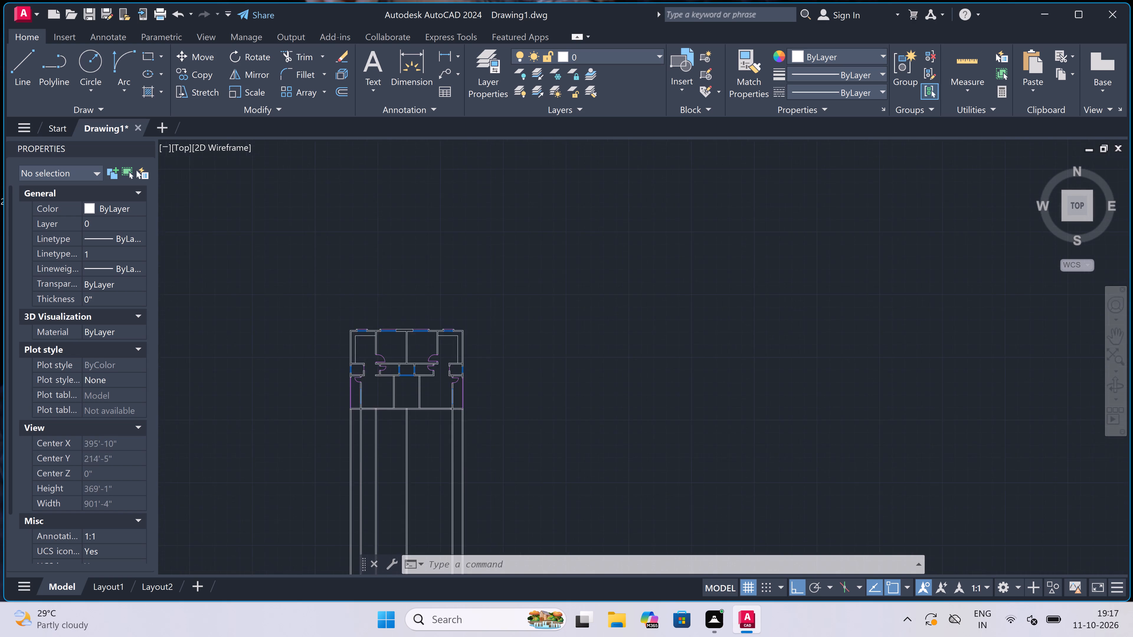
scroll(415, 421, "up", 1)
scroll(340, 397, "up", 2)
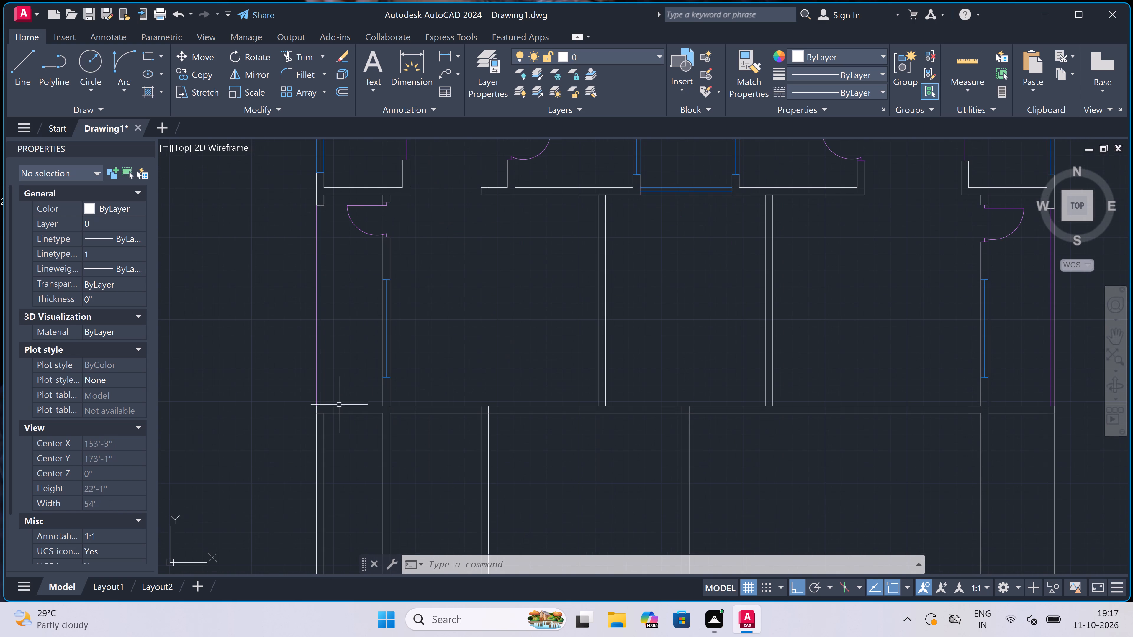
scroll(335, 431, "up", 1)
scroll(336, 431, "down", 3)
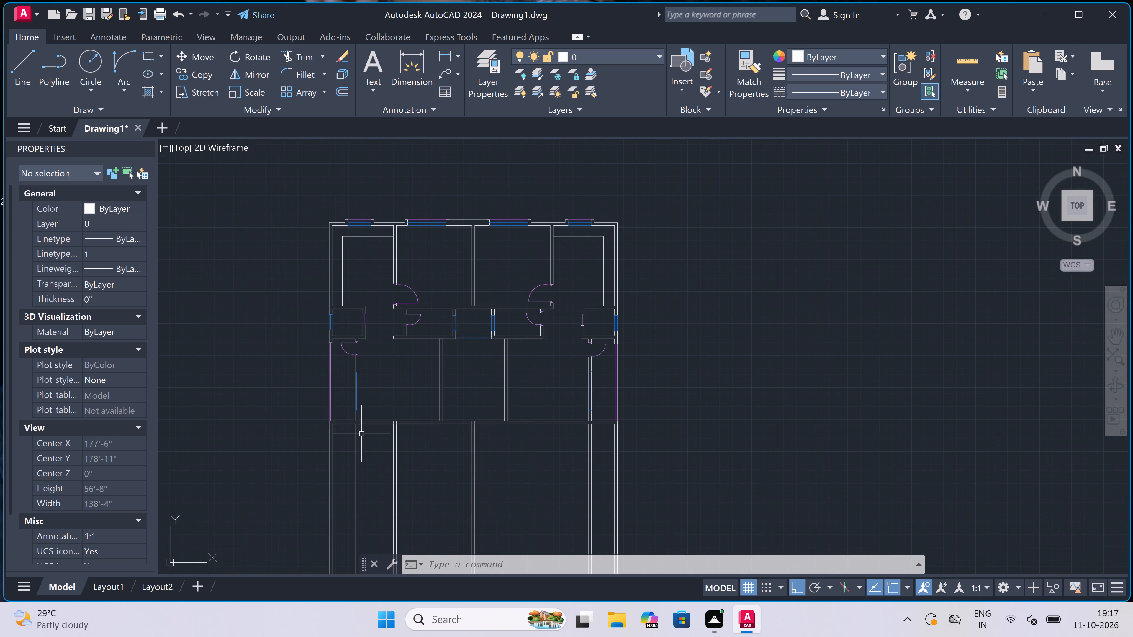
scroll(361, 447, "up", 3)
scroll(405, 448, "down", 2)
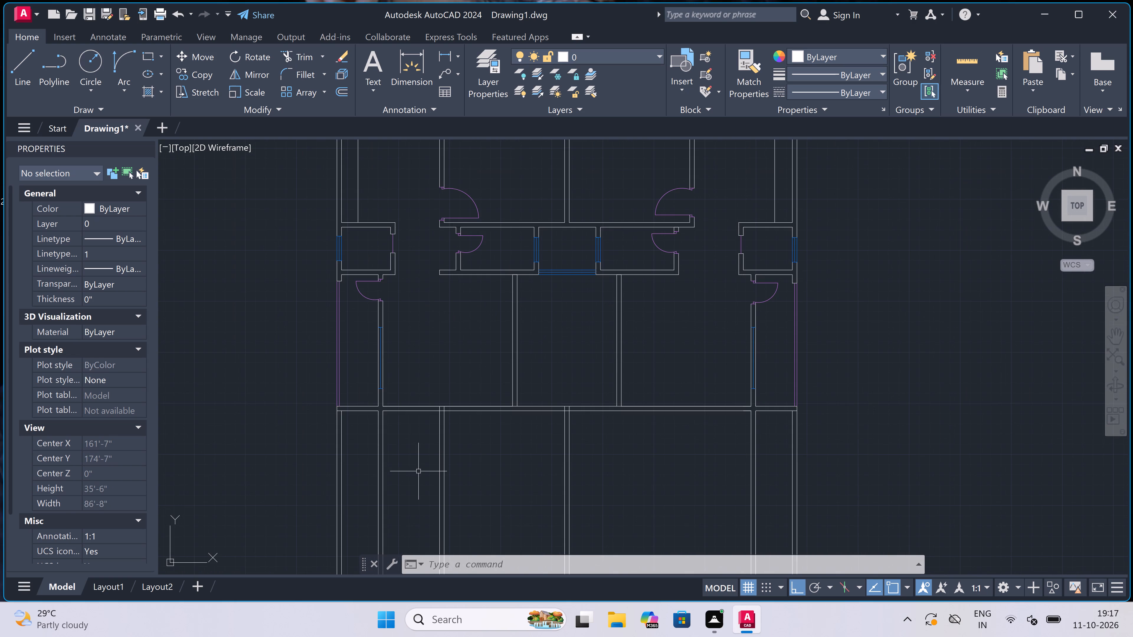
scroll(365, 415, "up", 2)
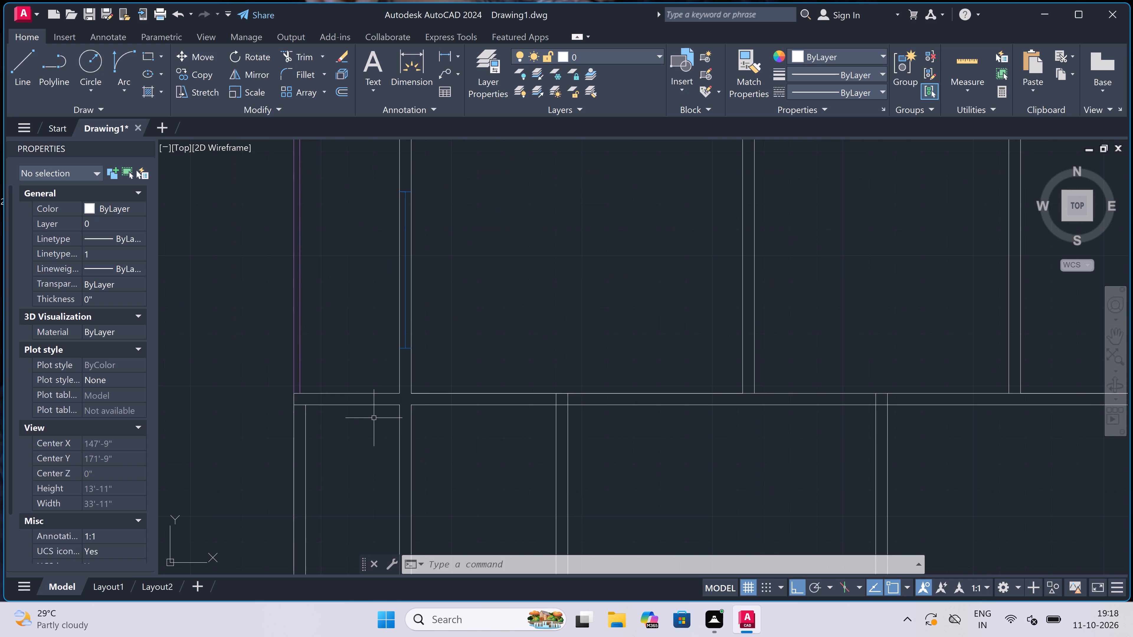
Offset the long horizontal wall's lower face line between the inner west and east walls 10'9" south.
key("o")
key("space")
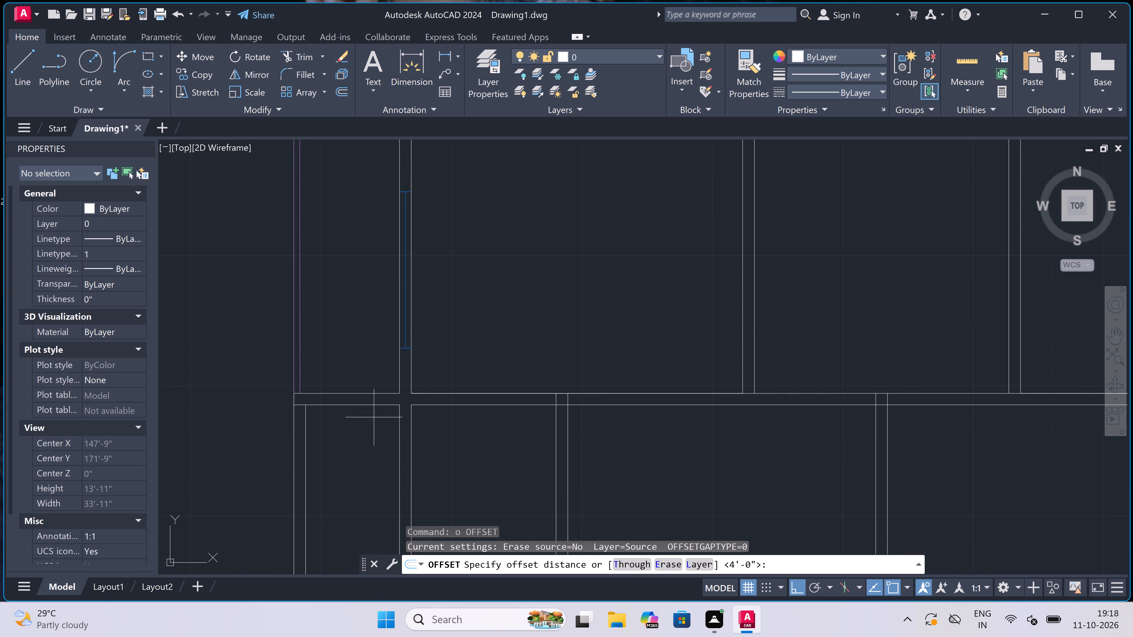
left_click_drag(370, 411, 367, 451)
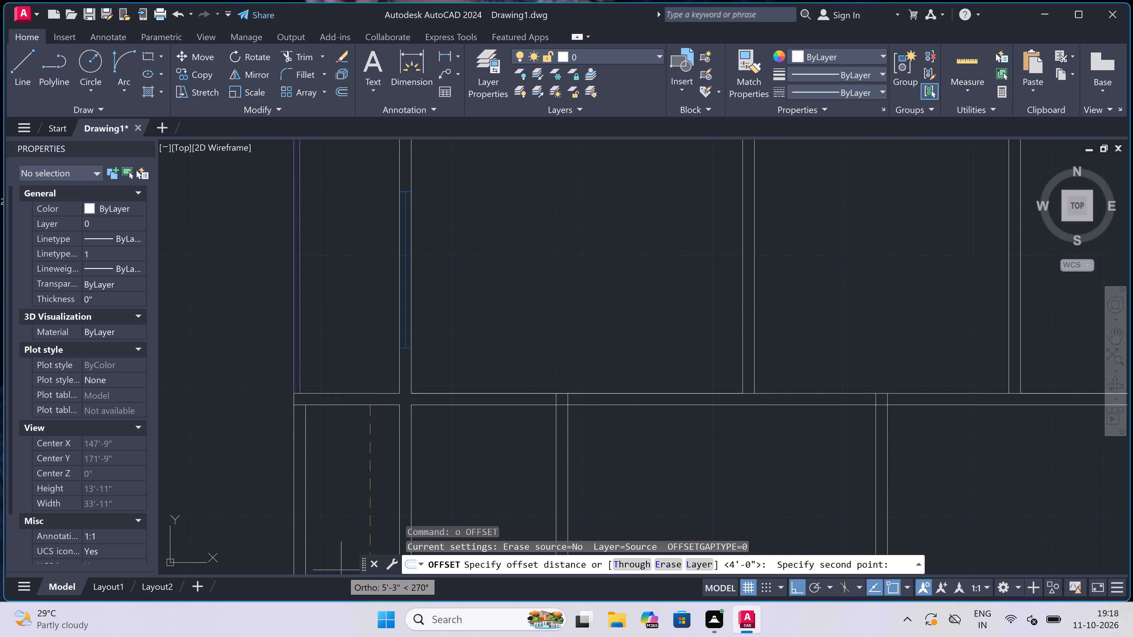
key("1")
type("0'8")
key("BackSpace")
type("9\"")
key("space")
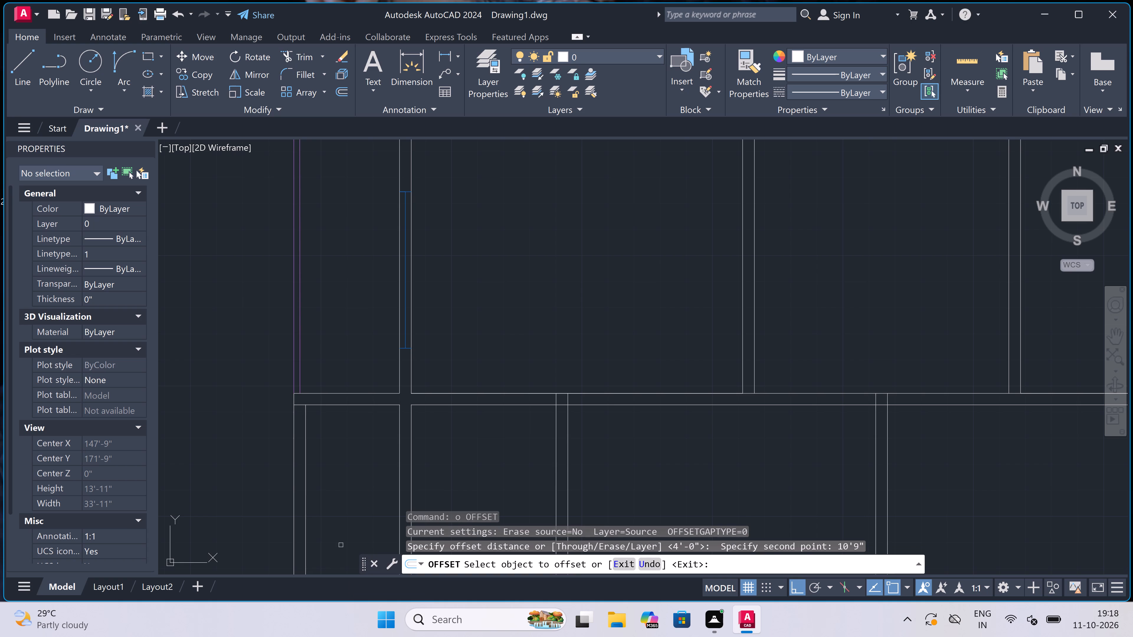
scroll(459, 397, "down", 2)
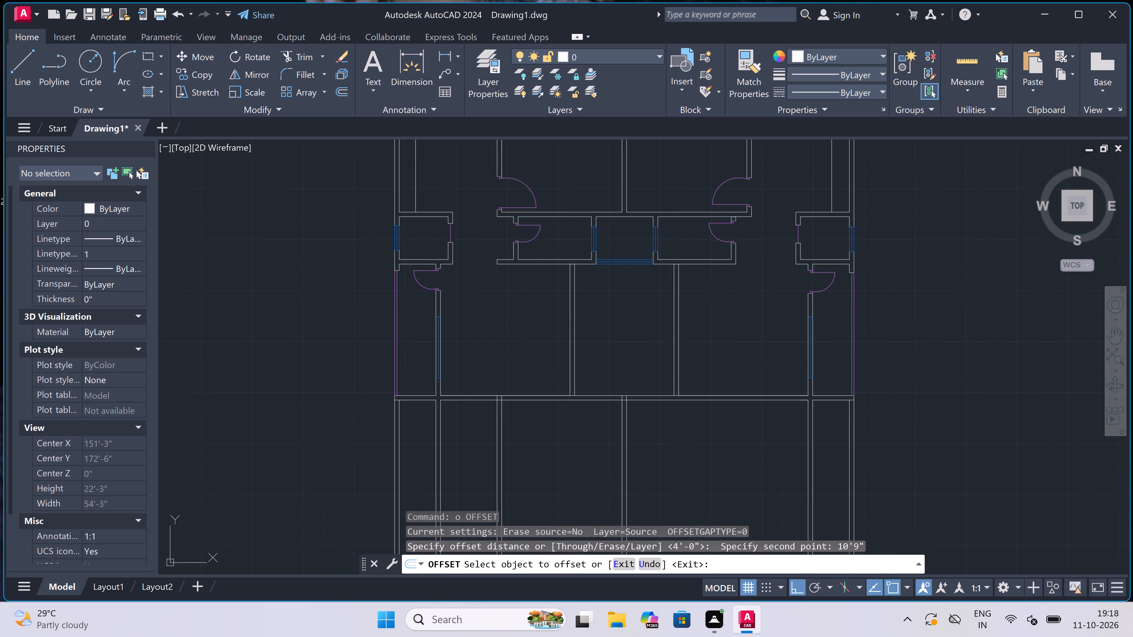
left_click(456, 401)
left_click(449, 464)
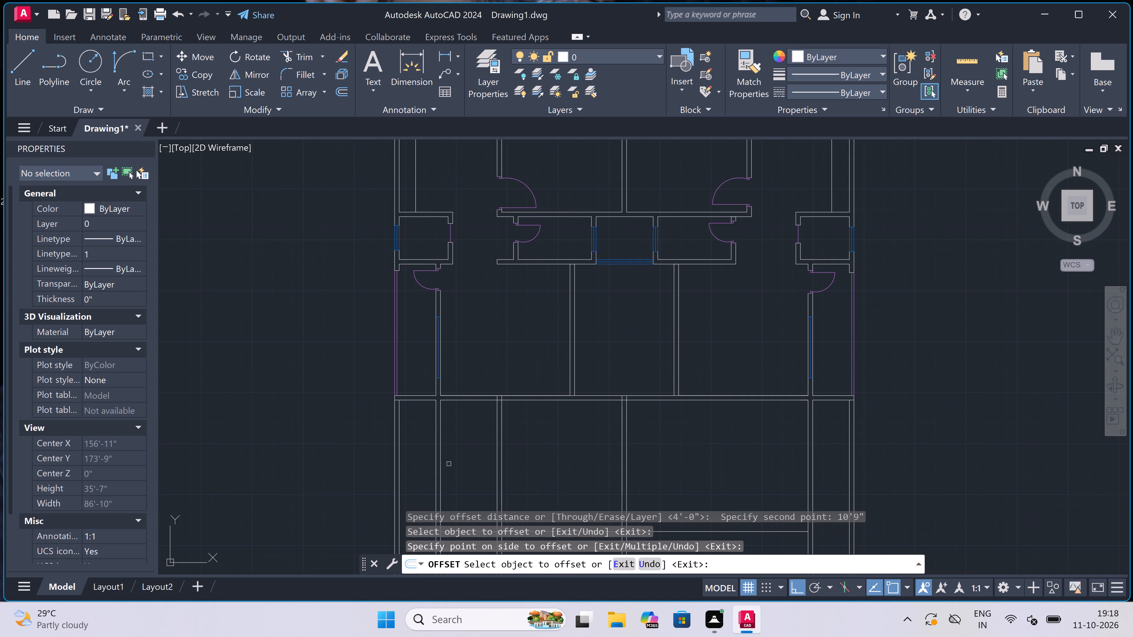
Offset the short lower face segments between the inner and outer walls, west and east, by the same 10'9" south.
left_click(421, 400)
left_click(413, 439)
scroll(415, 419, "down", 6)
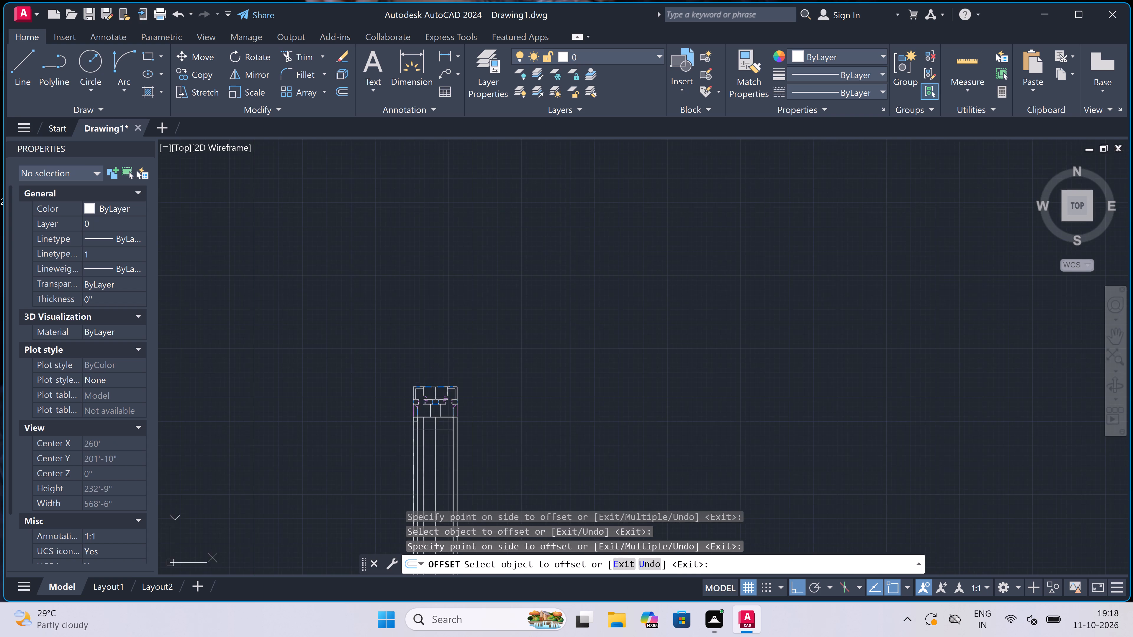
scroll(444, 439, "up", 4)
scroll(520, 312, "up", 1)
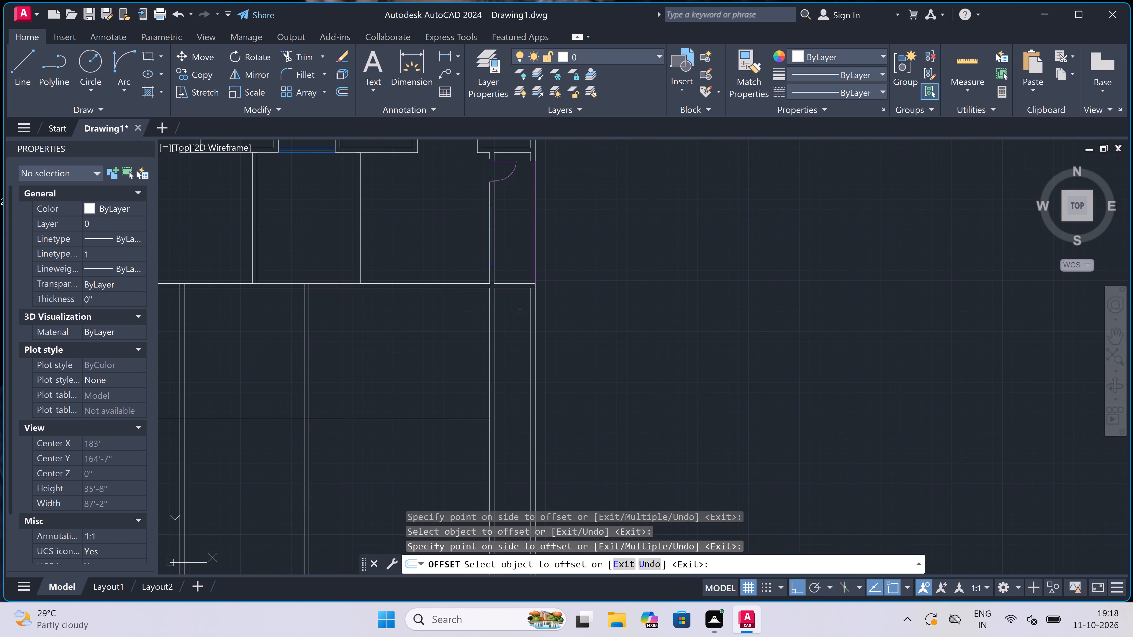
left_click(507, 290)
left_click(495, 385)
key("Escape")
Draw a short line across the inner east wall's thickness, bridging the gap between the new offset segments.
type("lm")
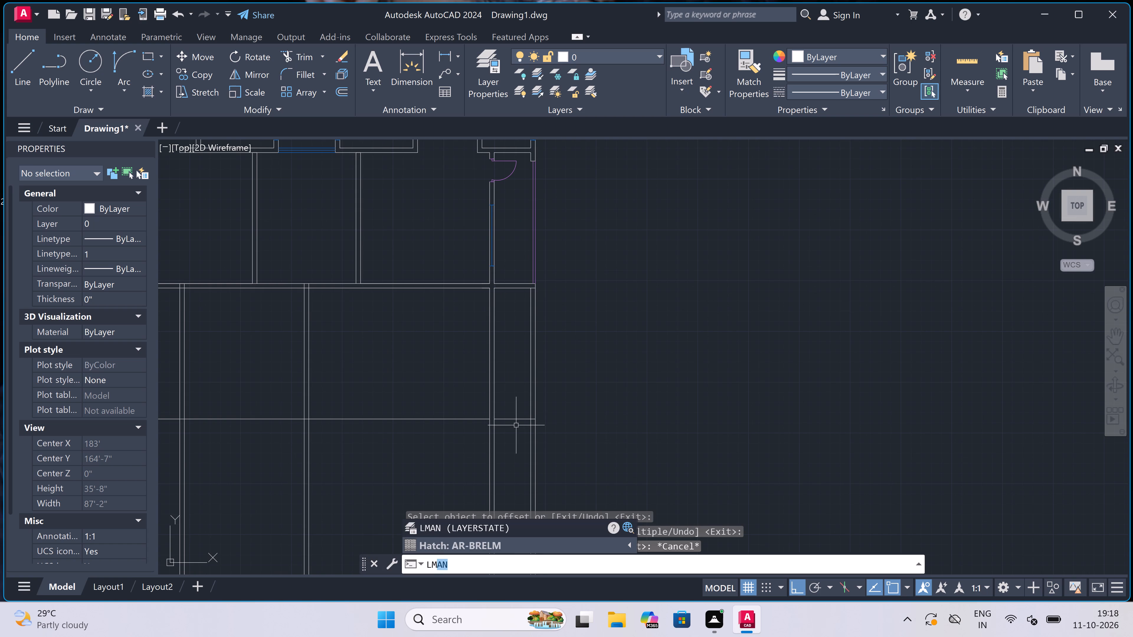
key("Escape")
type("l")
key("space")
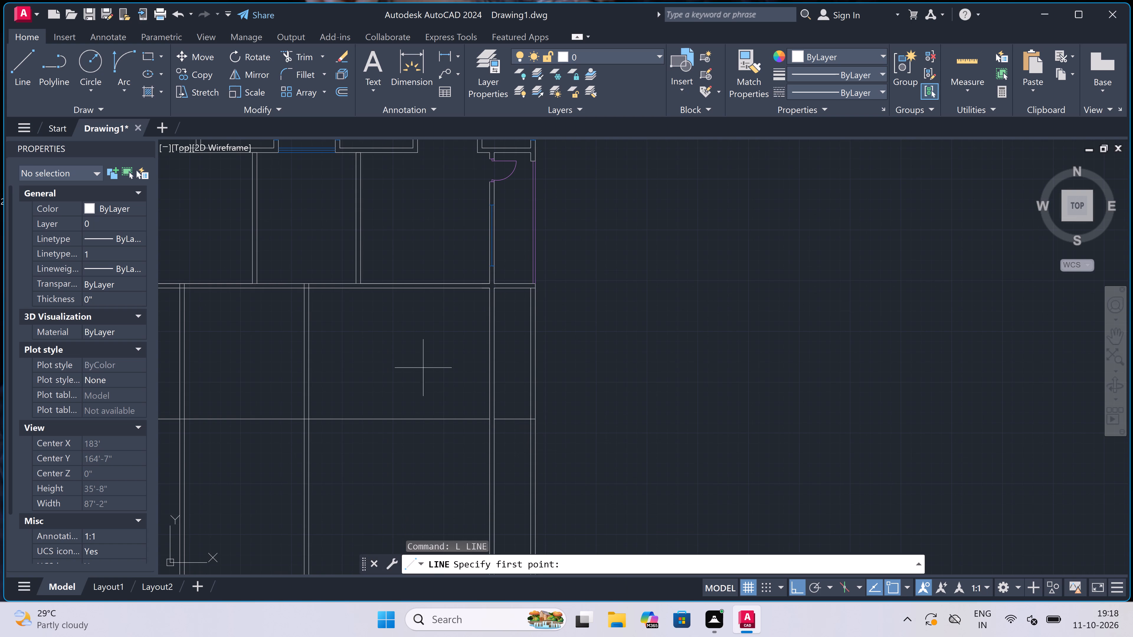
scroll(490, 422, "up", 2)
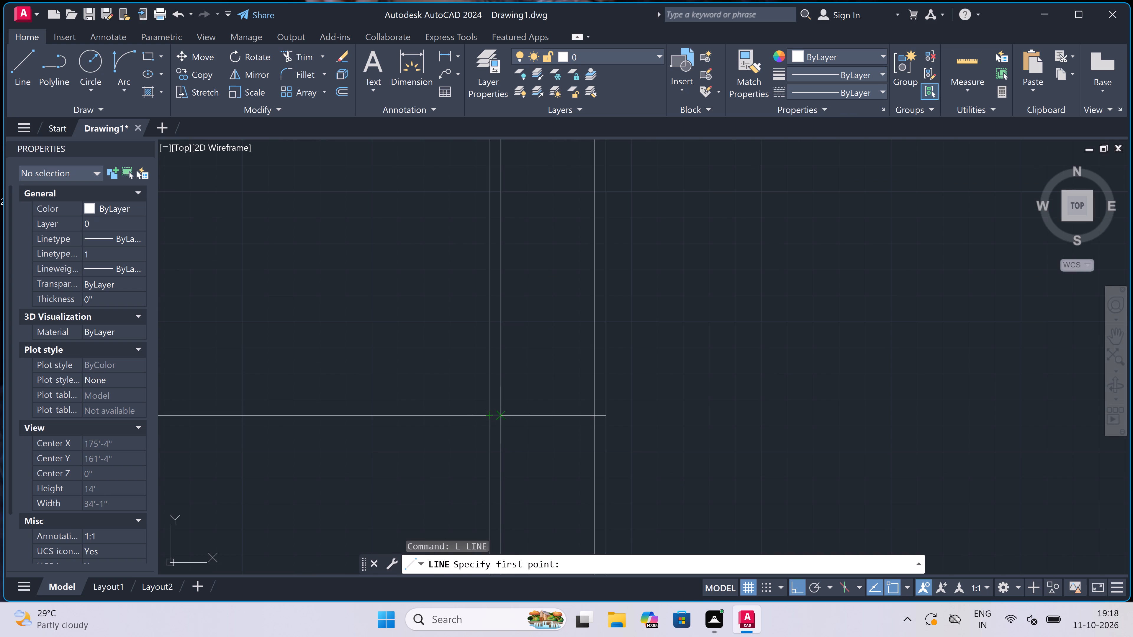
left_click(500, 412)
left_click(489, 416)
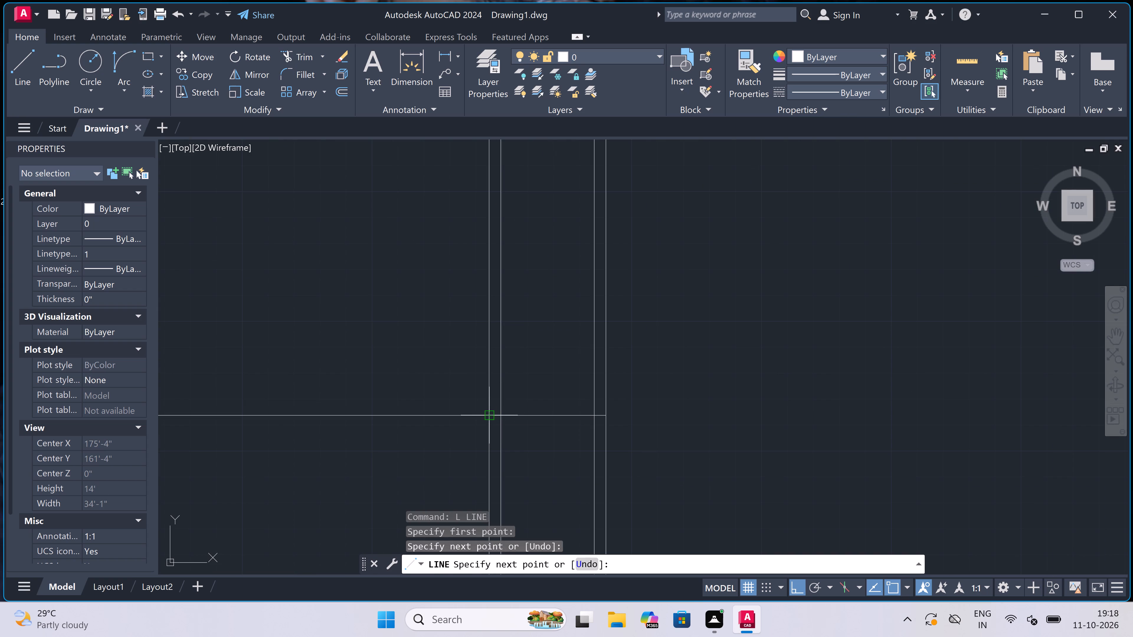
key("Escape")
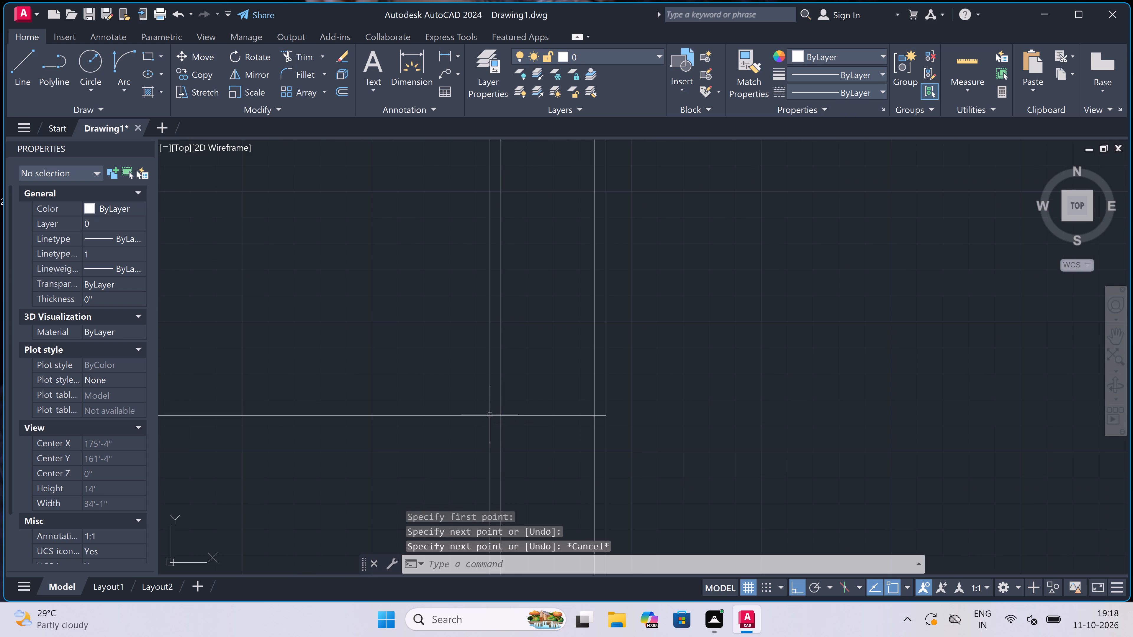
Offset the new middle horizontal line 4.5" south to form the second face of a partition.
type("o")
key("space")
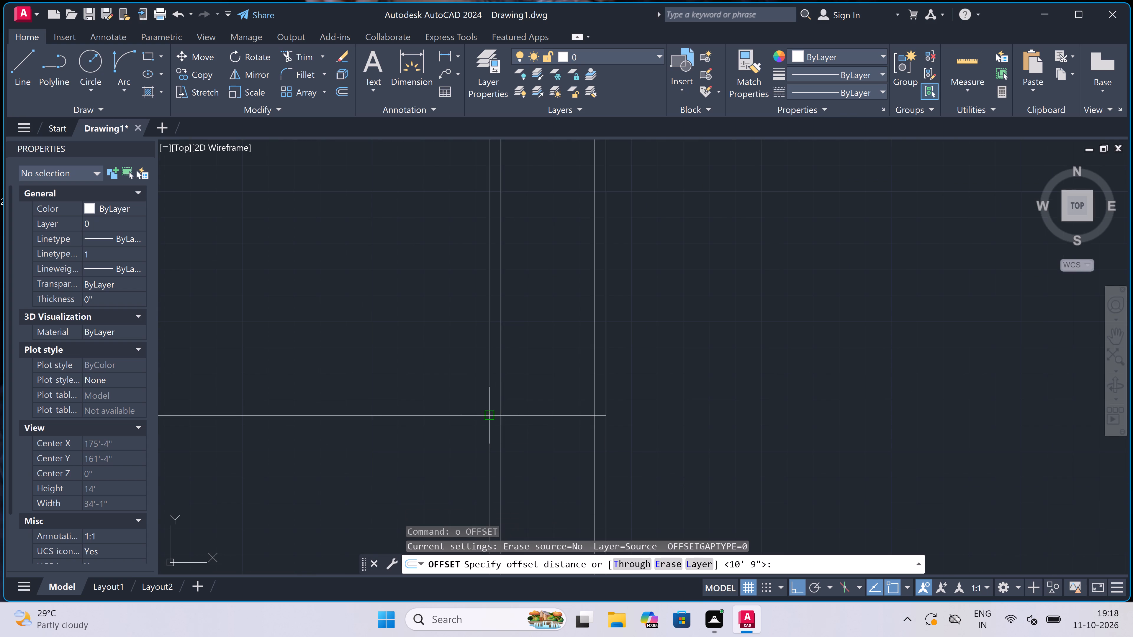
scroll(490, 415, "down", 4)
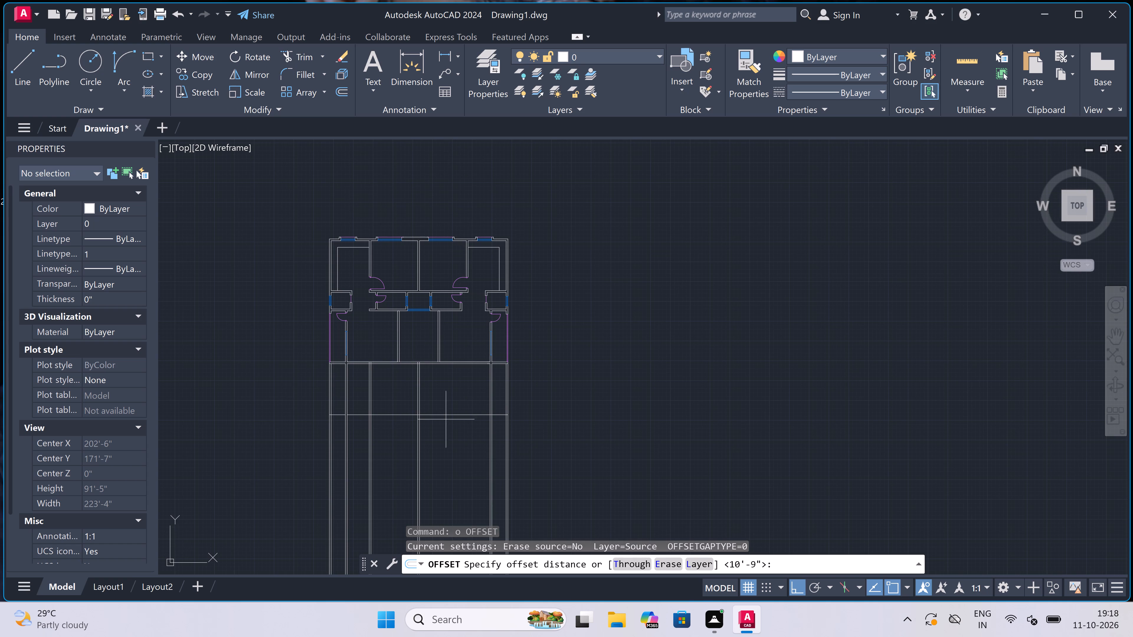
scroll(389, 417, "up", 2)
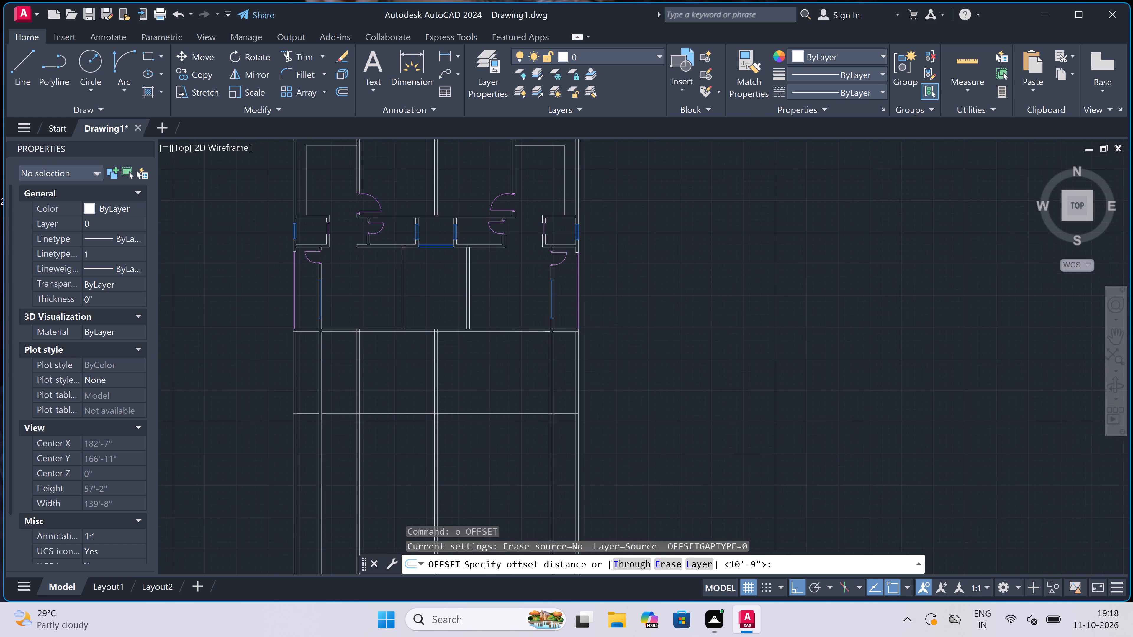
left_click(392, 408)
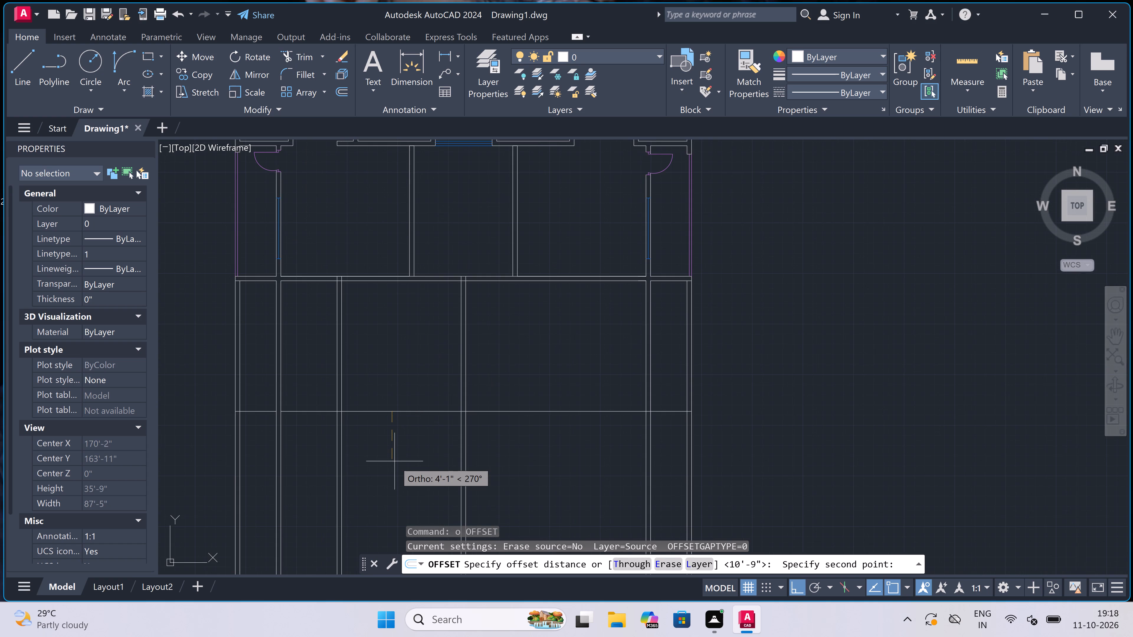
type("4.5")
type("\"")
key("space")
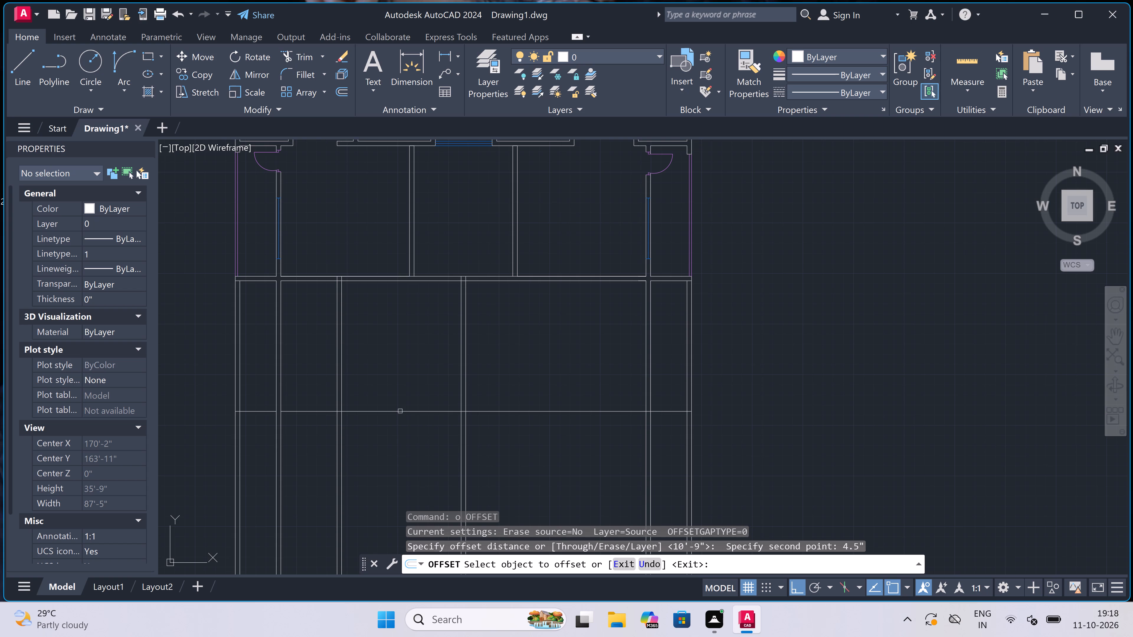
left_click_drag(400, 411, 400, 417)
left_click(386, 480)
scroll(268, 409, "up", 2)
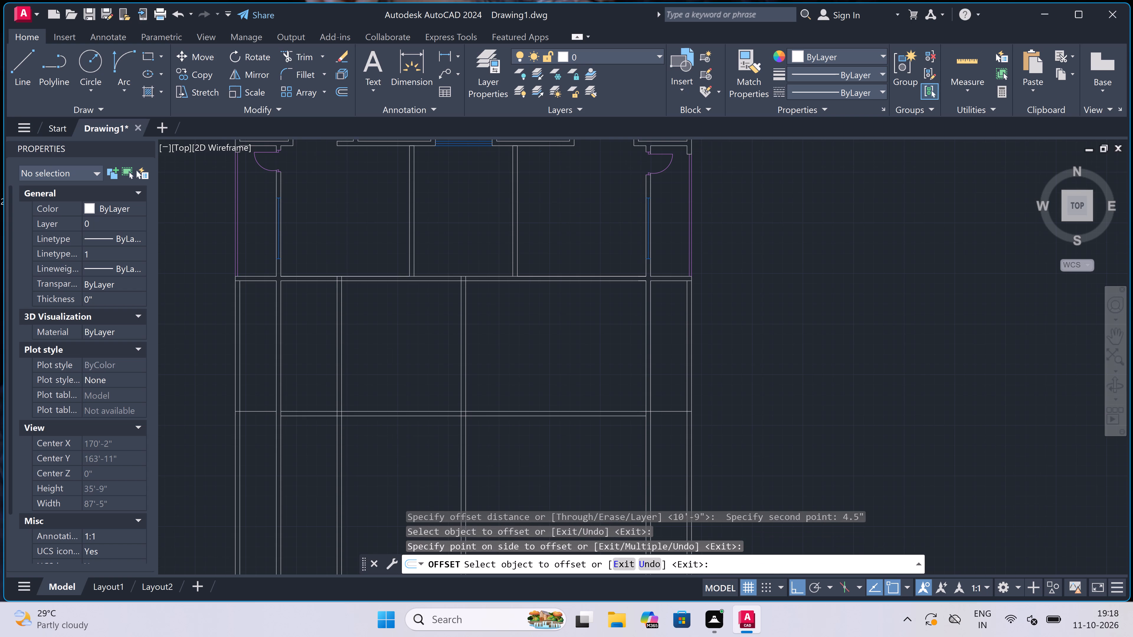
key("Escape")
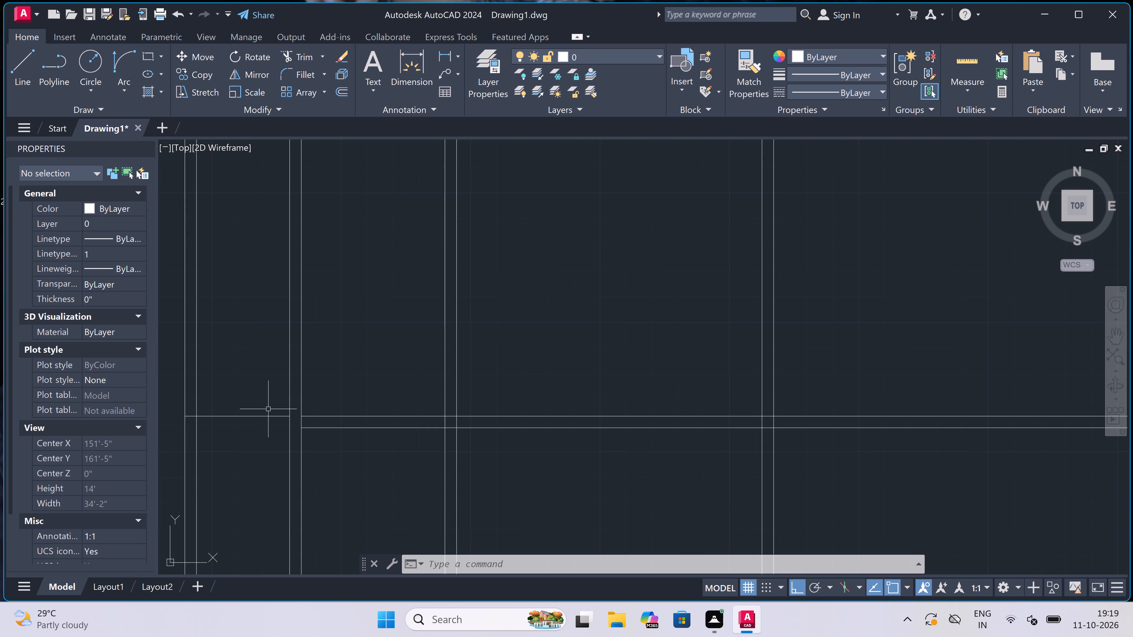
Offset the lower face line of the new horizontal partition 4' south.
scroll(273, 408, "down", 2)
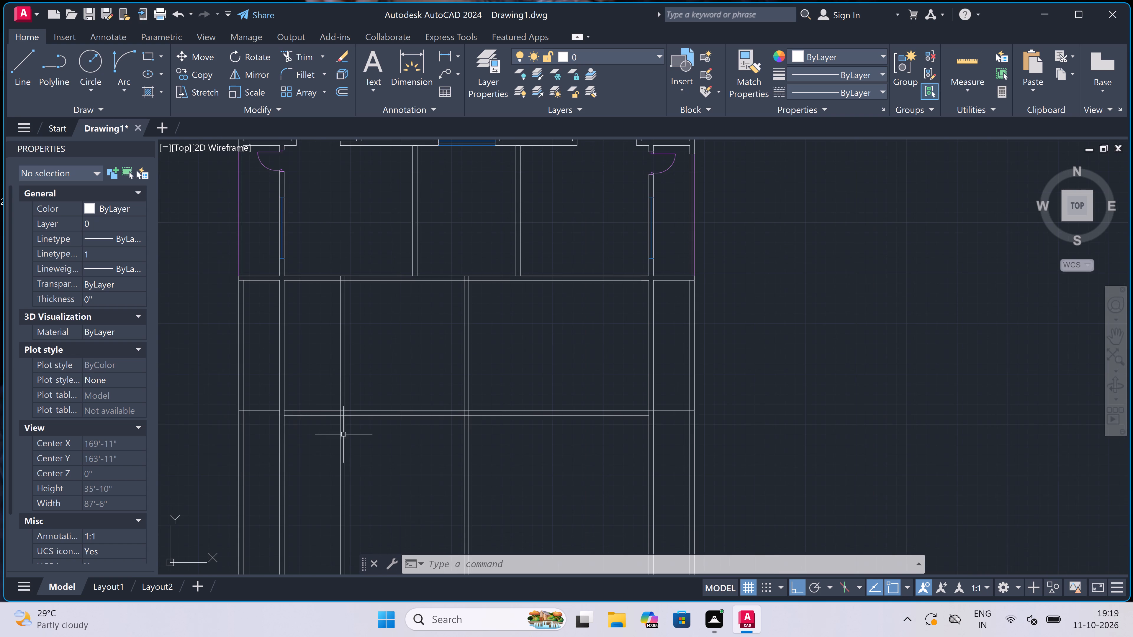
scroll(352, 436, "up", 2)
key("space")
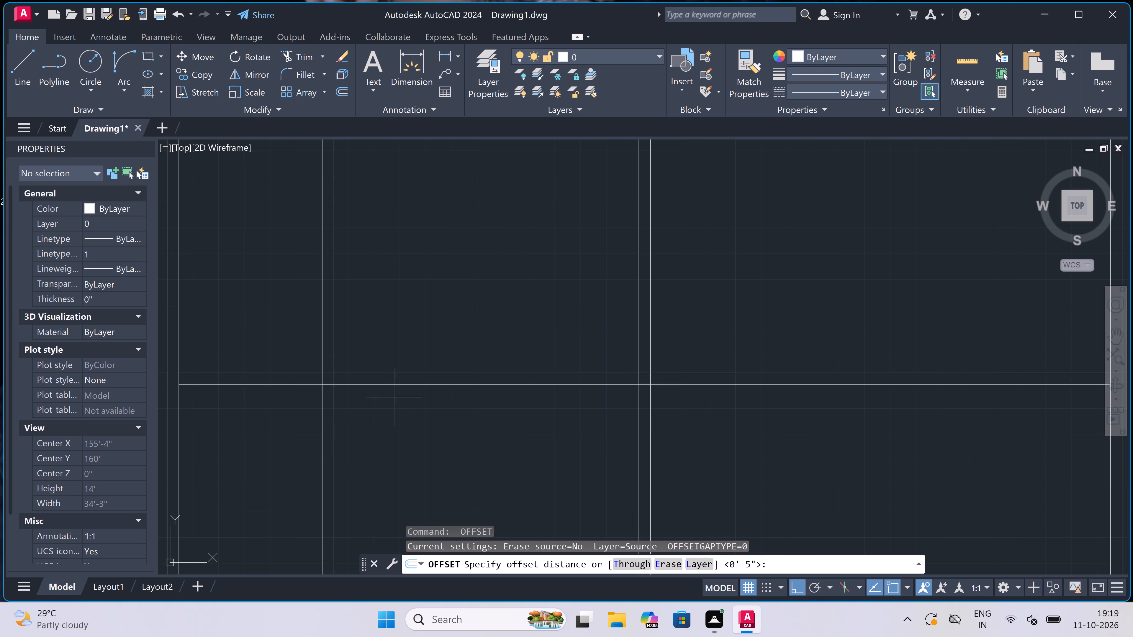
left_click_drag(395, 388, 396, 402)
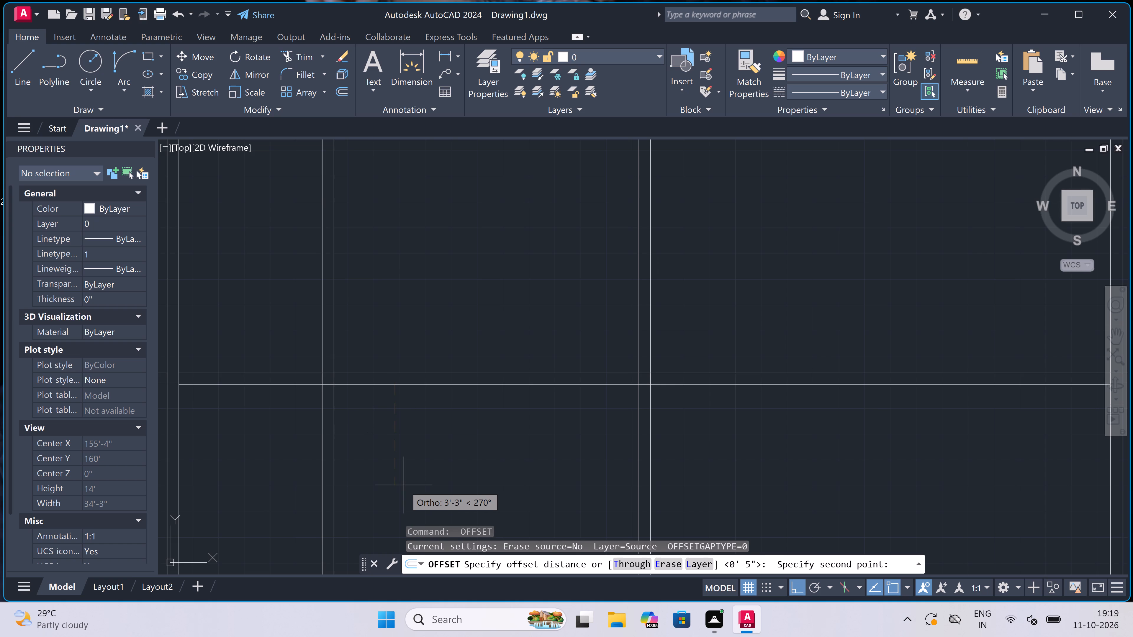
key("4")
type("'")
key("space")
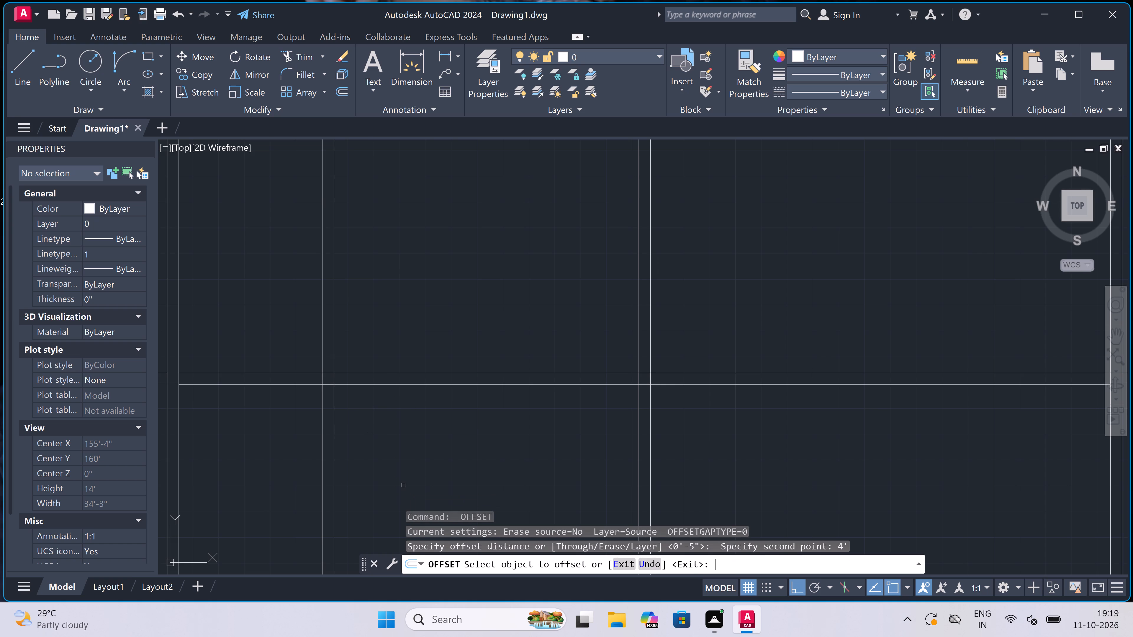
left_click(434, 386)
left_click(436, 441)
scroll(436, 406, "down", 4)
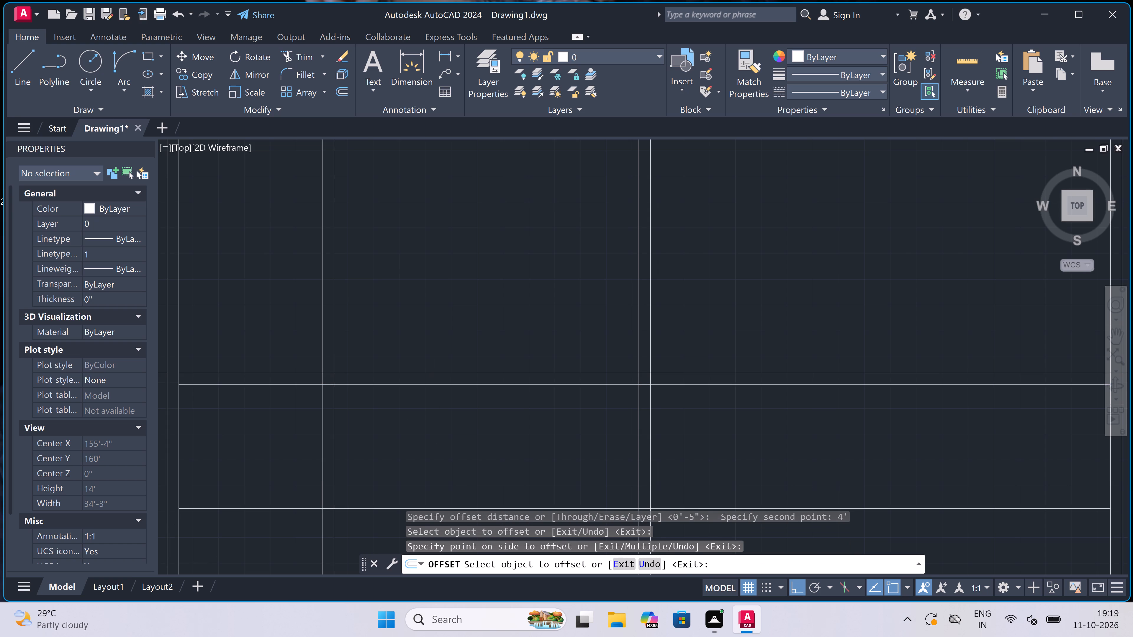
scroll(435, 439, "up", 3)
key("Escape")
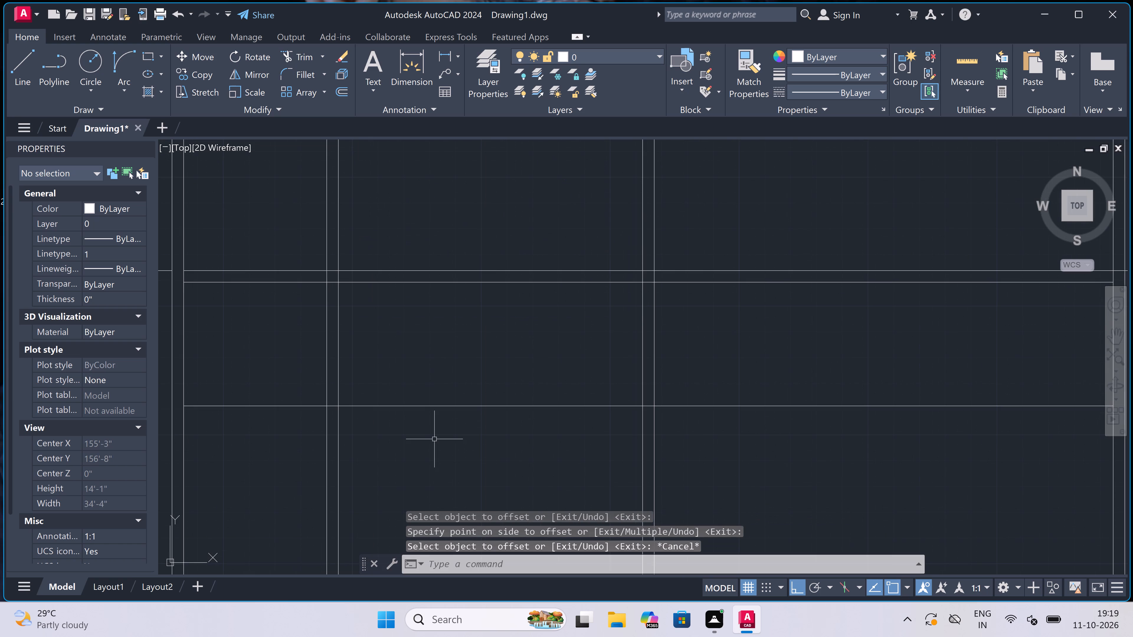
Offset the new horizontal line 4.5" south to form the second face of the next partition.
key("space")
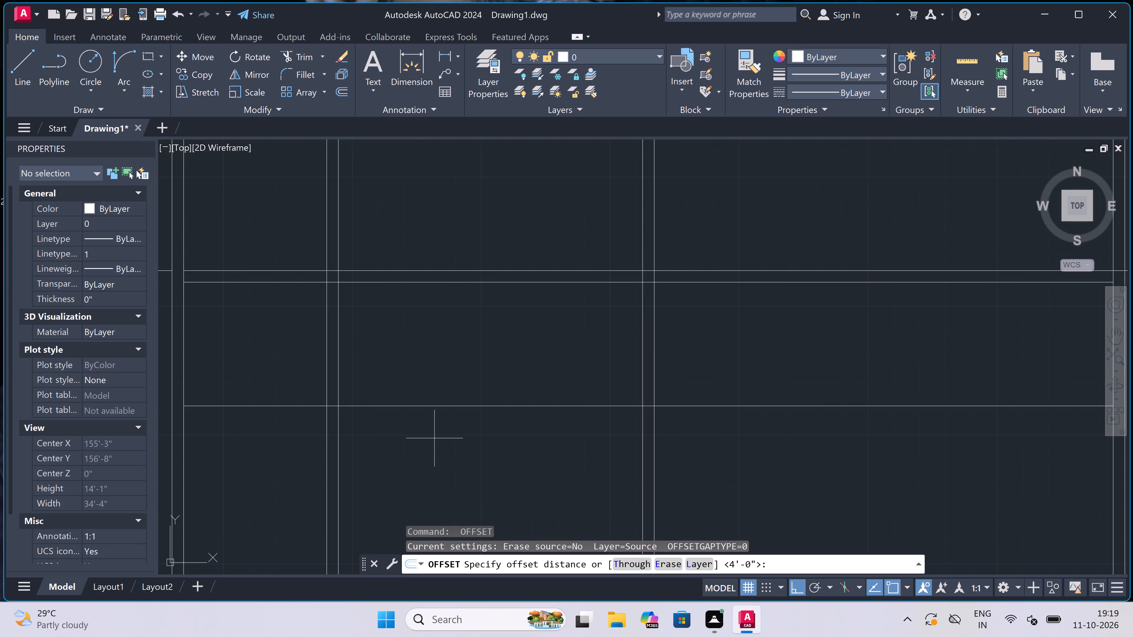
left_click(436, 410)
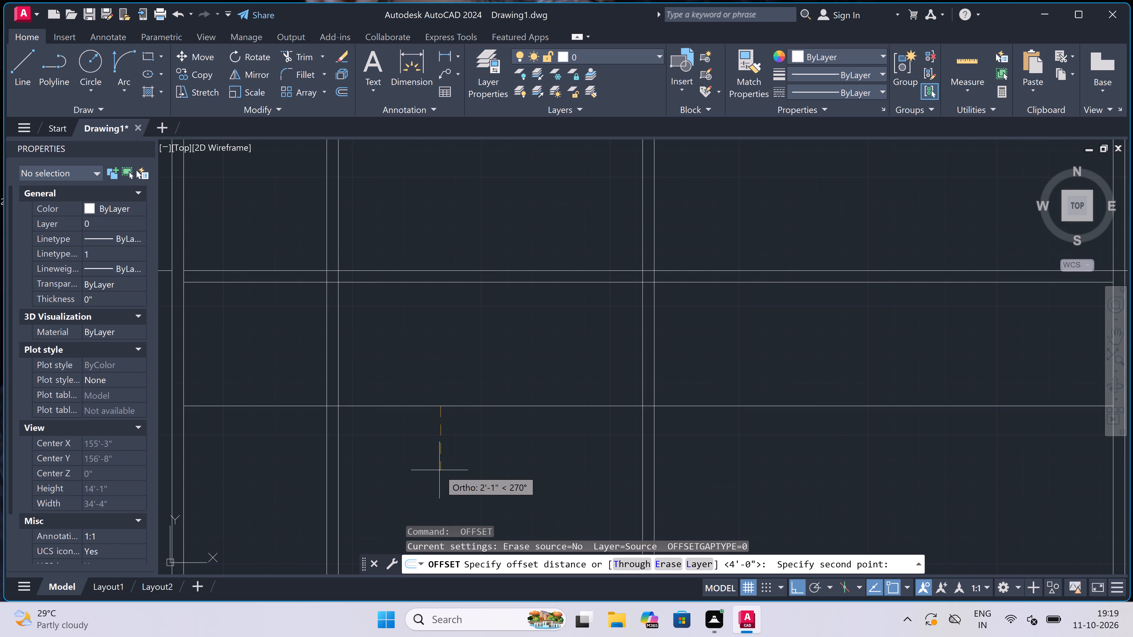
key("4")
key("period")
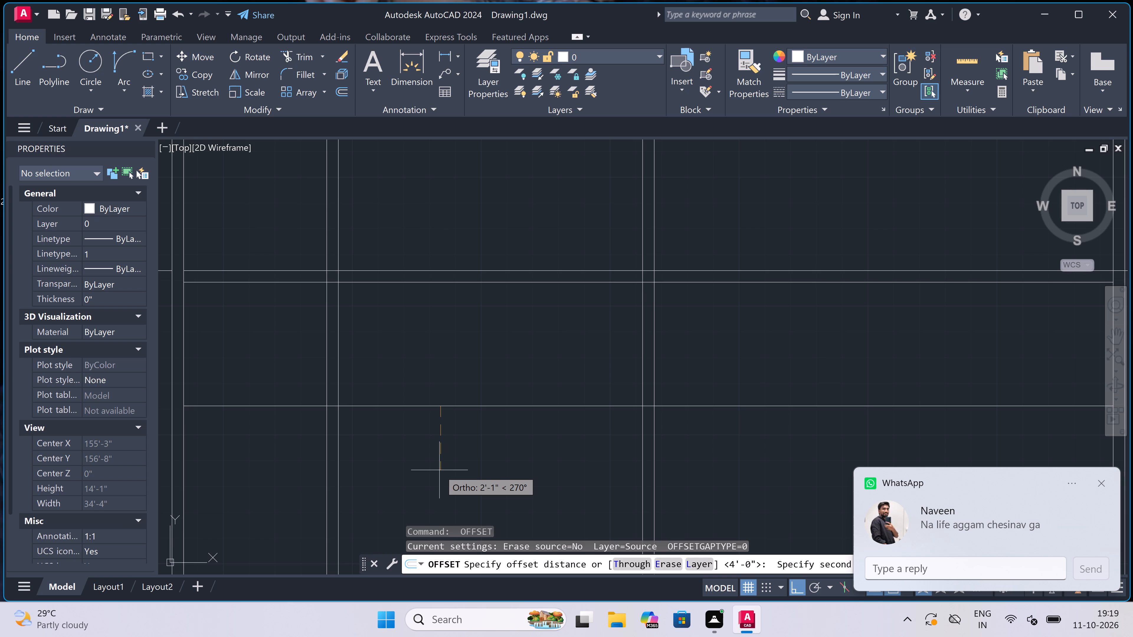
key("5")
type("\"")
key("space")
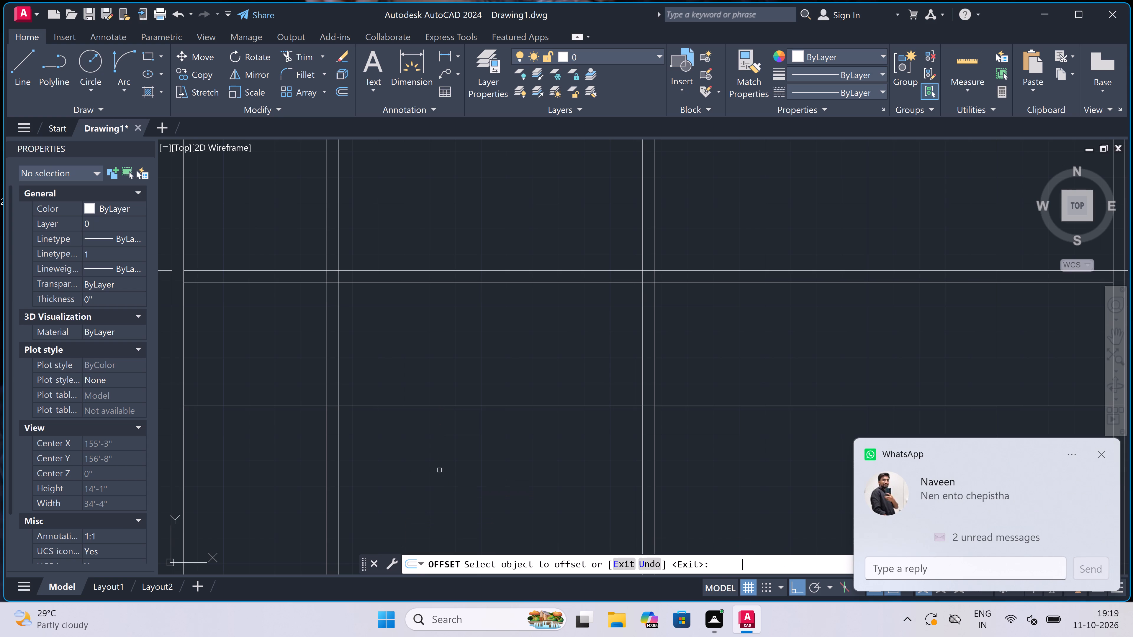
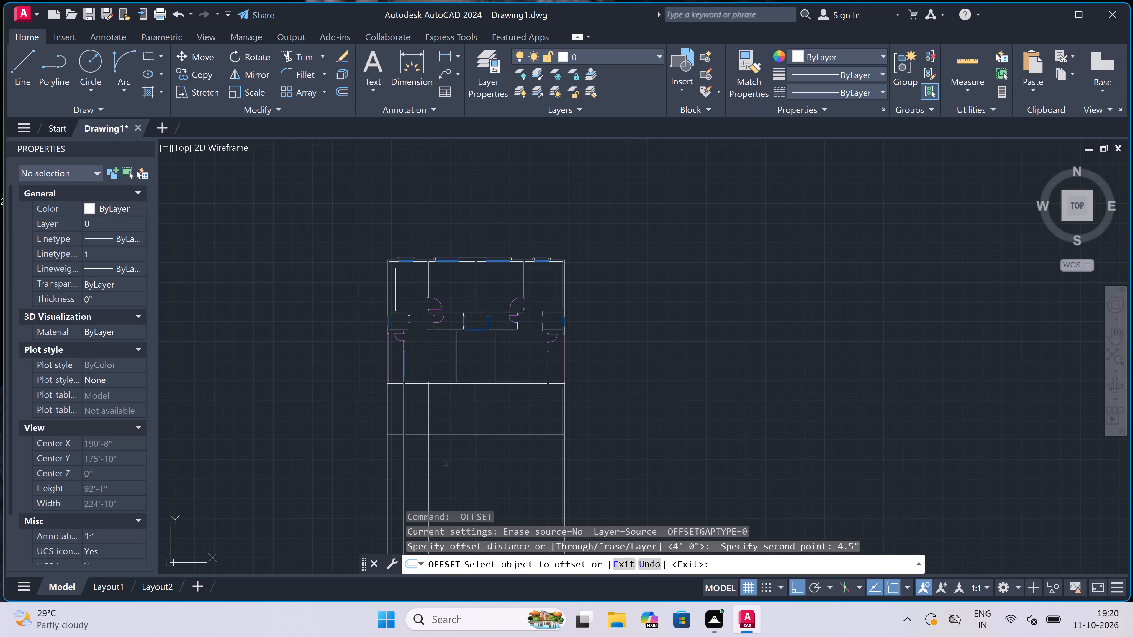
Offset the lowest horizontal line, 4' below the upper partition, 4.5" south to form the partition's second face.
key("Escape")
key("space")
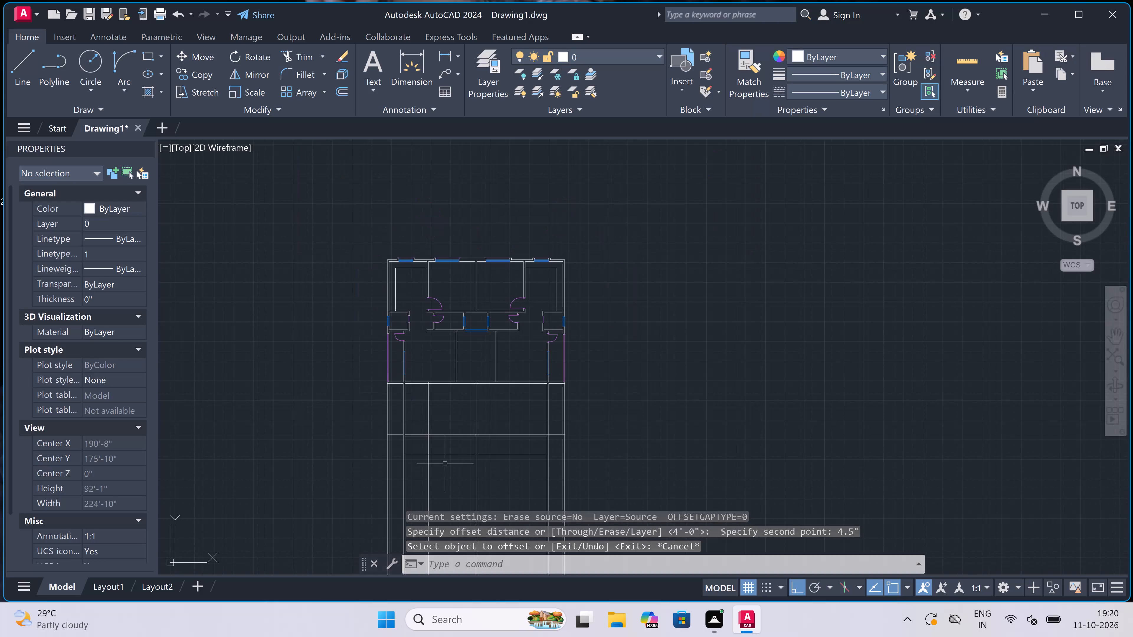
scroll(456, 464, "up", 3)
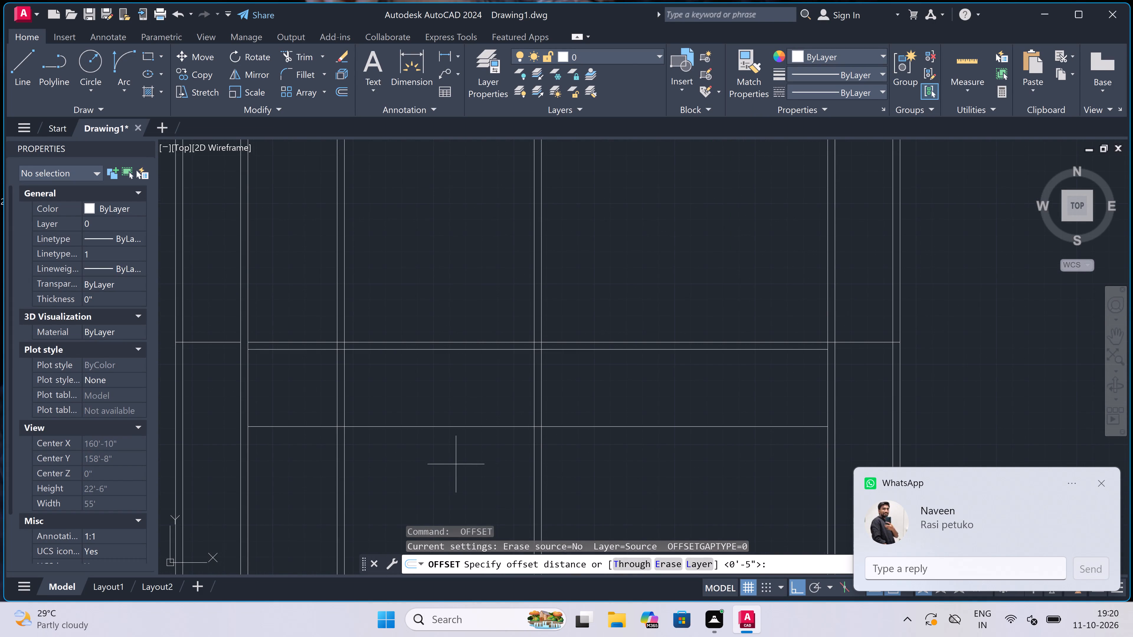
left_click(442, 429)
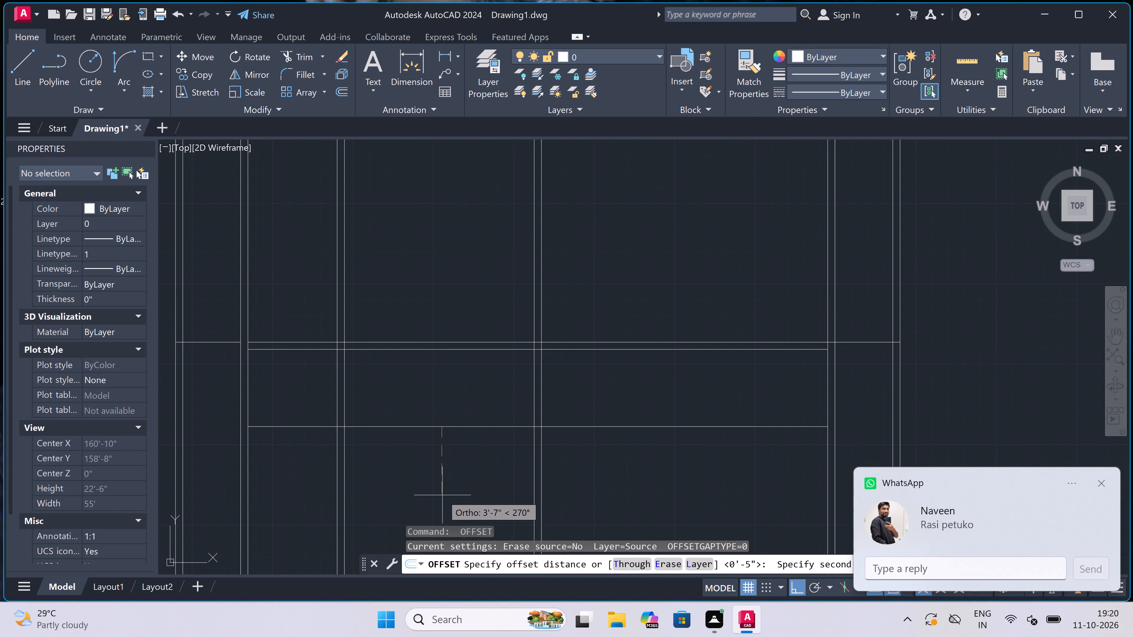
type("4.5")
type("\"")
key("space")
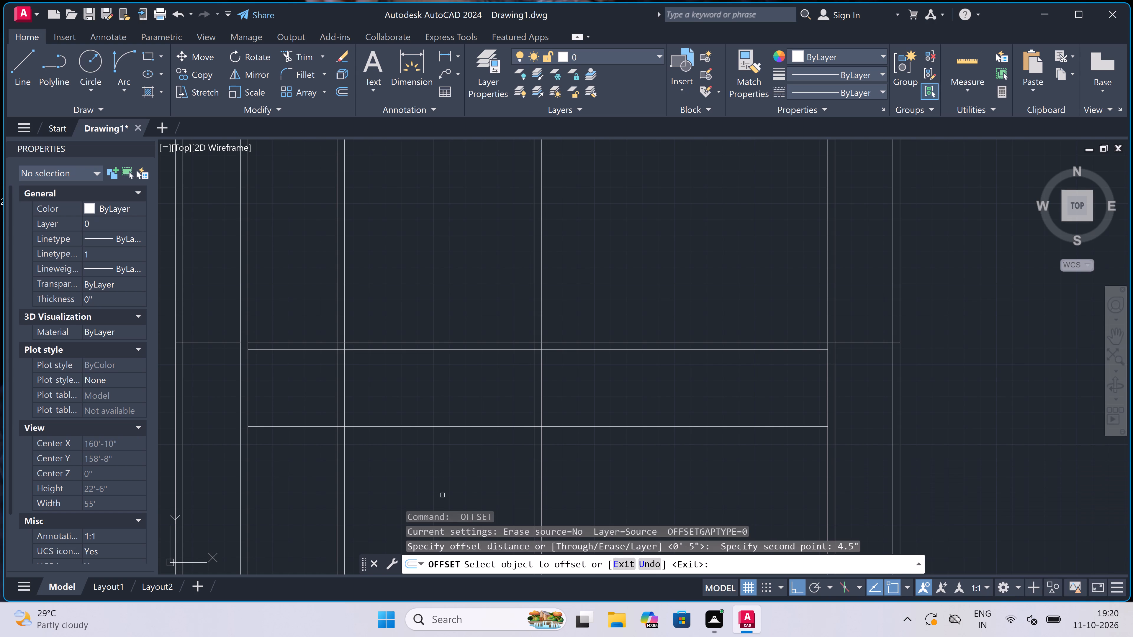
left_click_drag(442, 430, 444, 446)
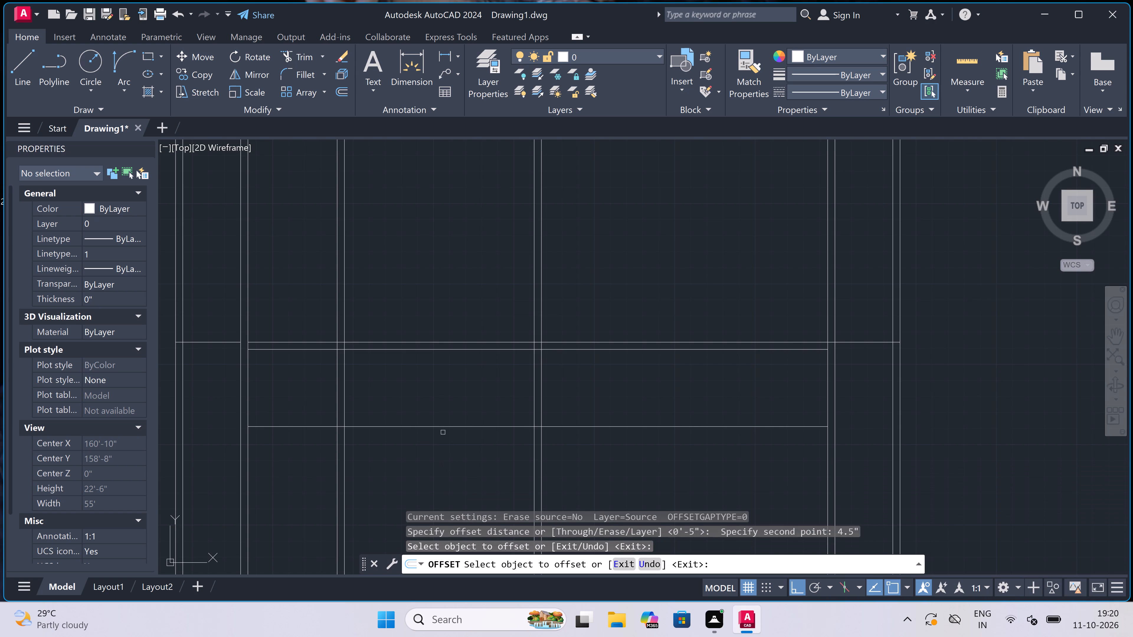
left_click(440, 465)
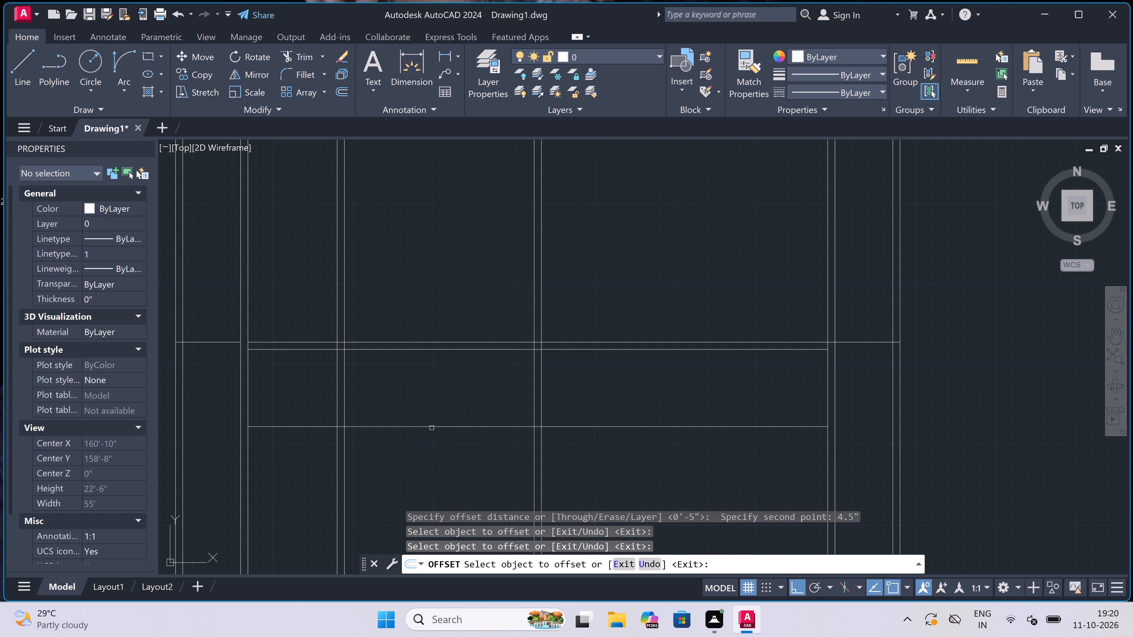
left_click(432, 428)
left_click(425, 466)
scroll(425, 440, "down", 5)
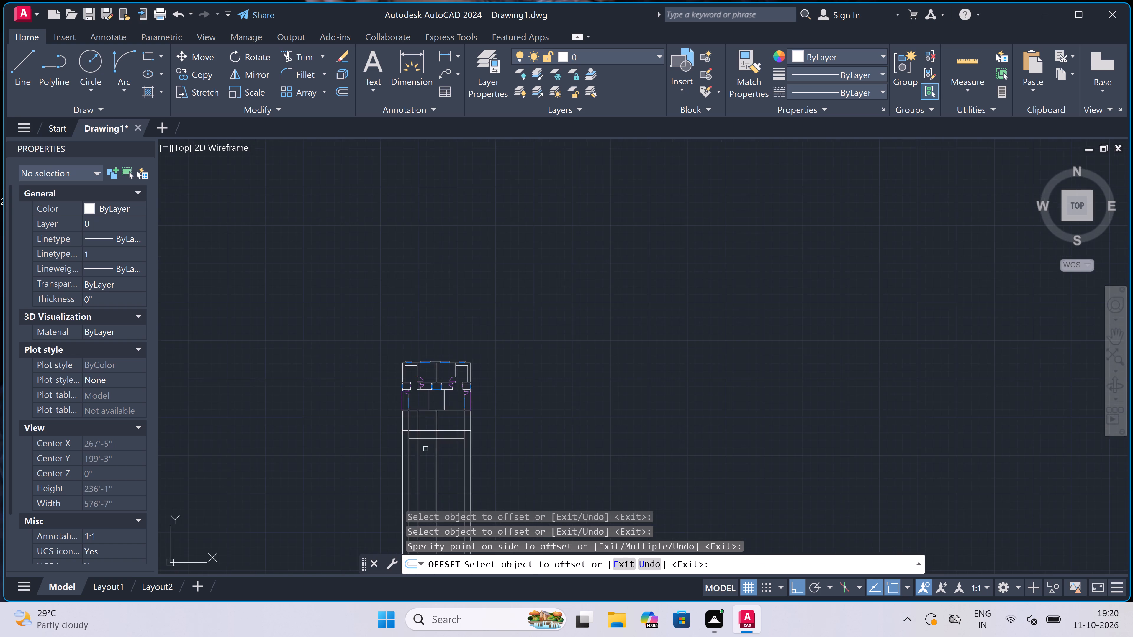
scroll(425, 450, "up", 5)
key("Escape")
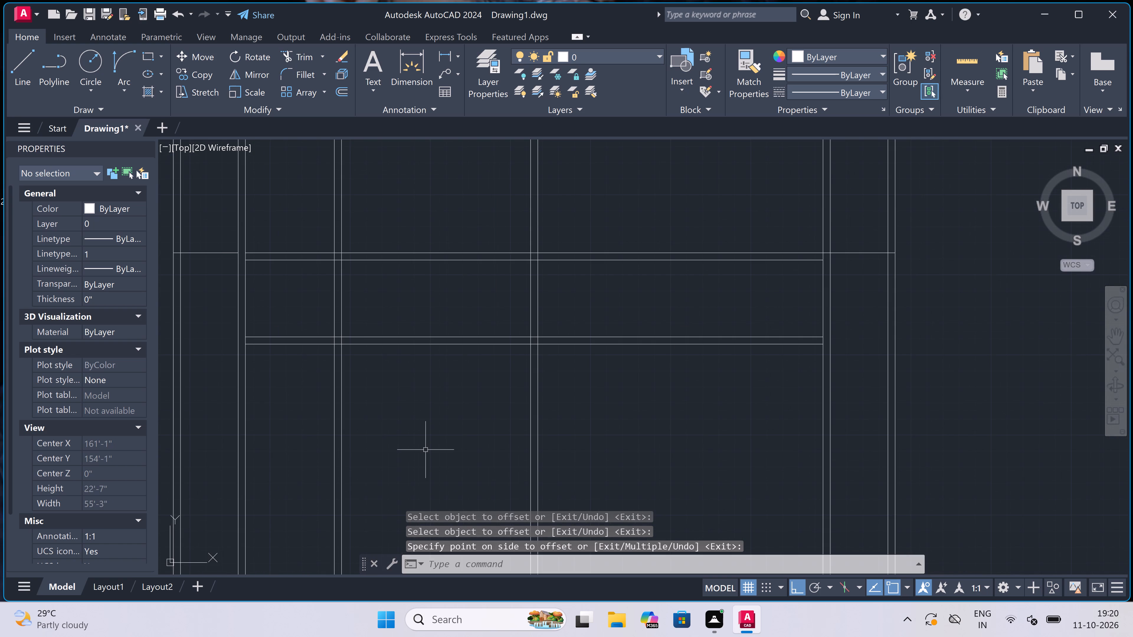
Offset the lower face of the second horizontal partition 10'6" south.
key("space")
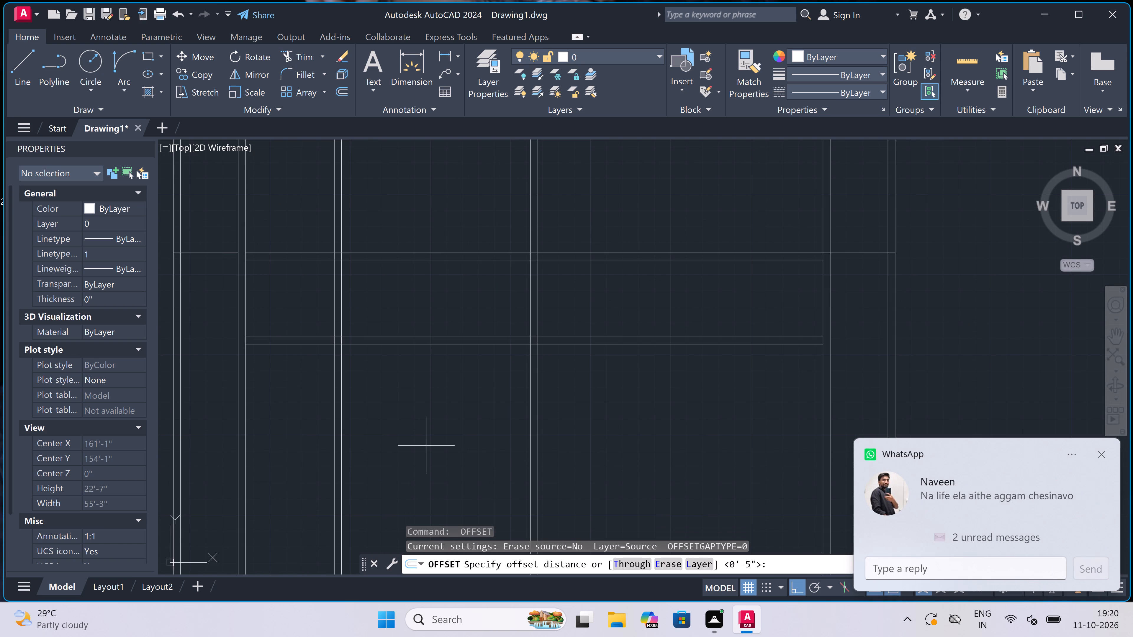
left_click(411, 342)
scroll(417, 377, "down", 1)
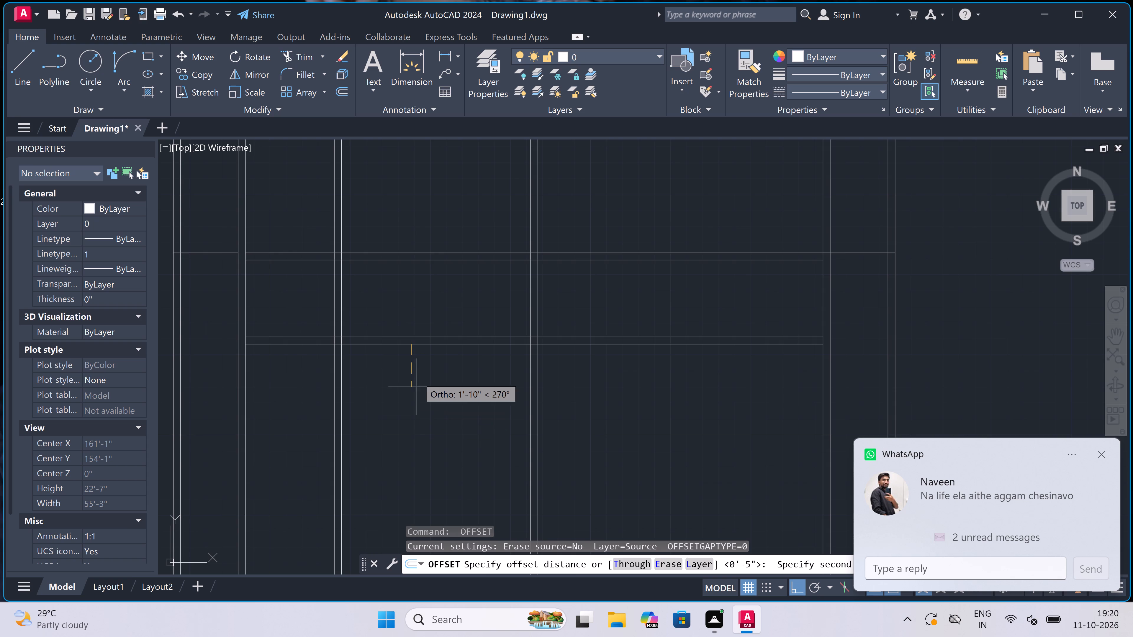
scroll(417, 377, "down", 1)
scroll(413, 399, "up", 2)
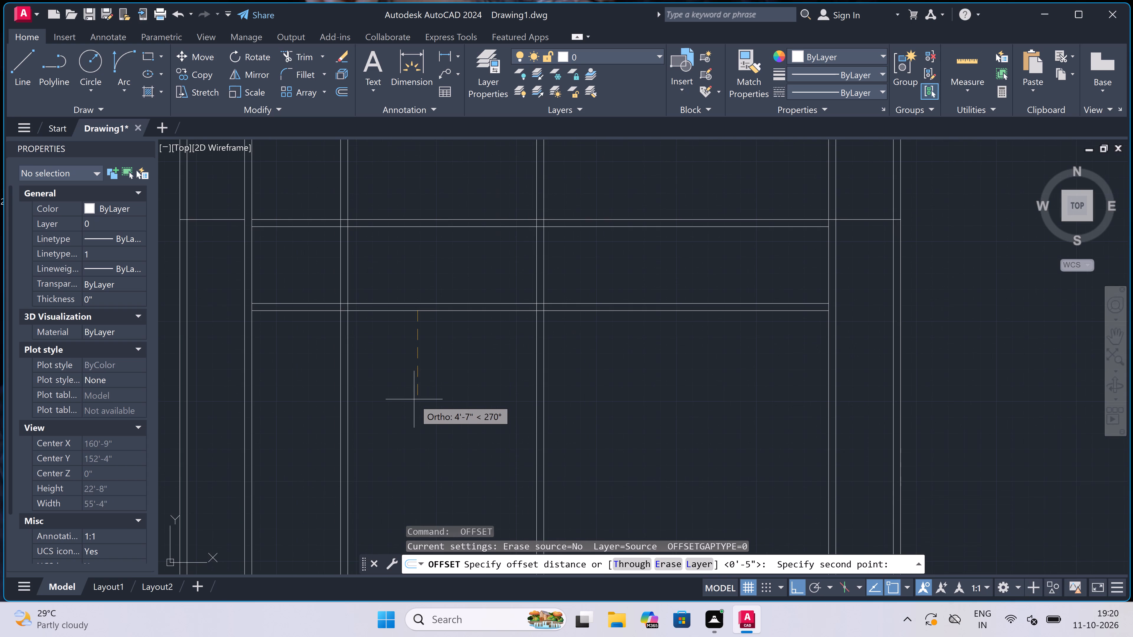
key("1")
key("0")
key("apostrophe")
key("6")
key("shift+quotedbl")
key("space")
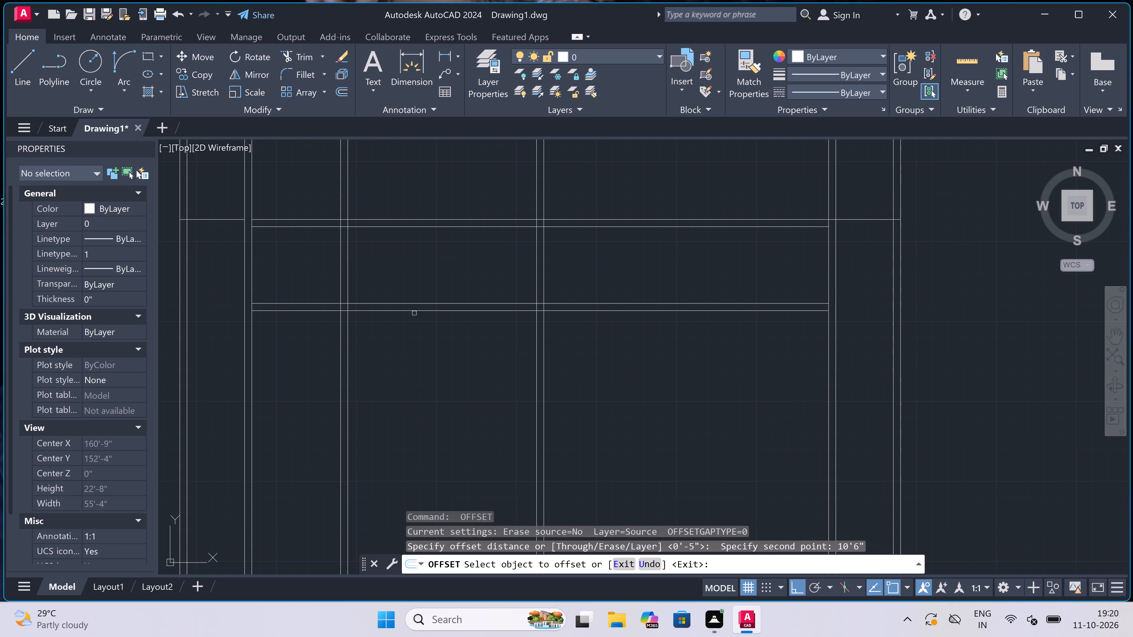
left_click_drag(416, 312, 417, 321)
left_click(421, 368)
scroll(421, 367, "down", 3)
scroll(420, 405, "up", 3)
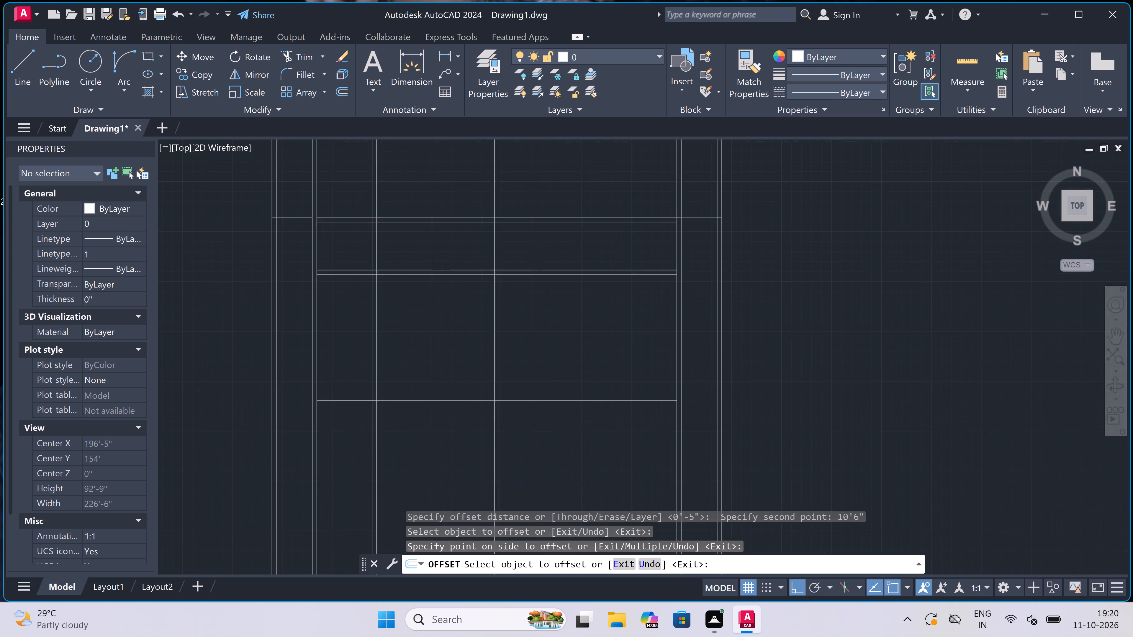
key("Escape")
Offset the new lowest horizontal line 4.5" south to form the second face of the third partition.
key("space")
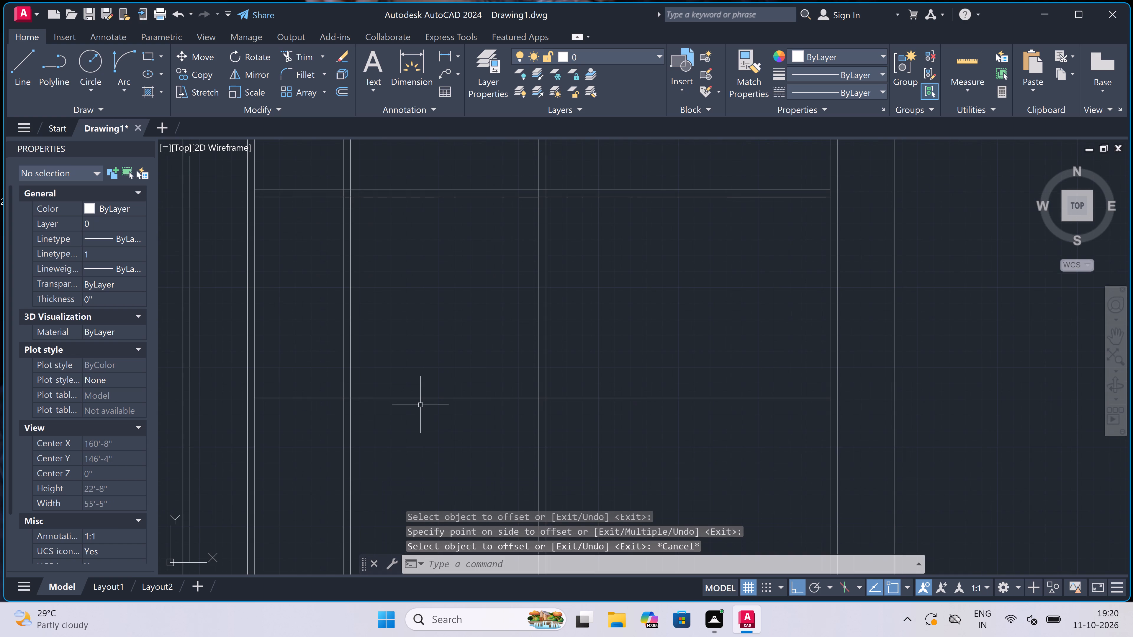
scroll(420, 404, "up", 1)
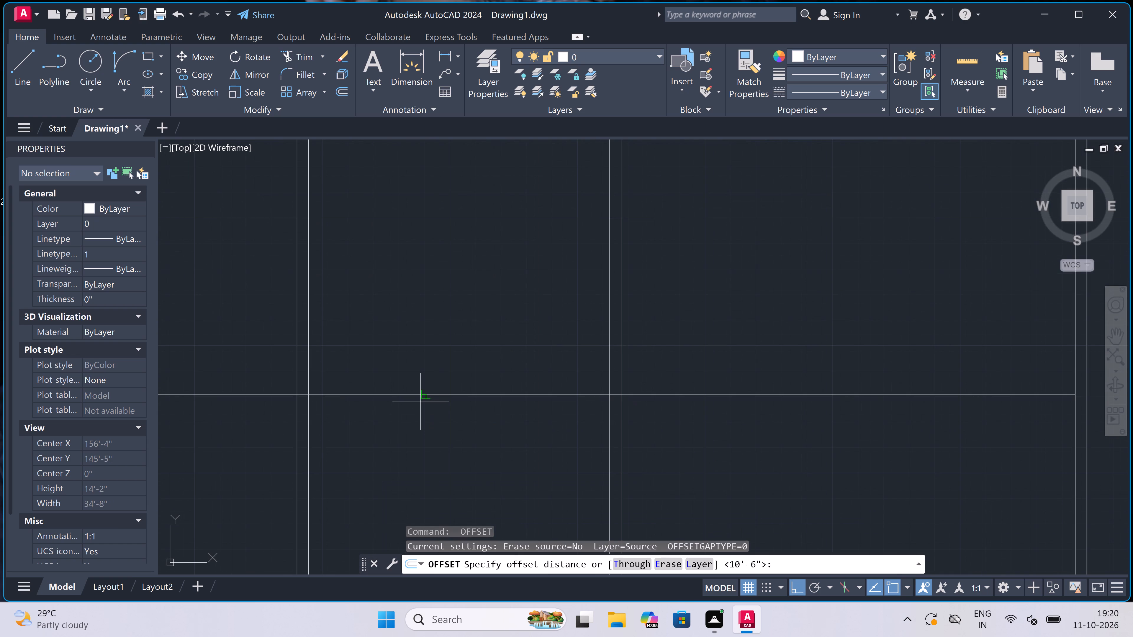
left_click(421, 398)
type("4.5")
type("\"")
key("space")
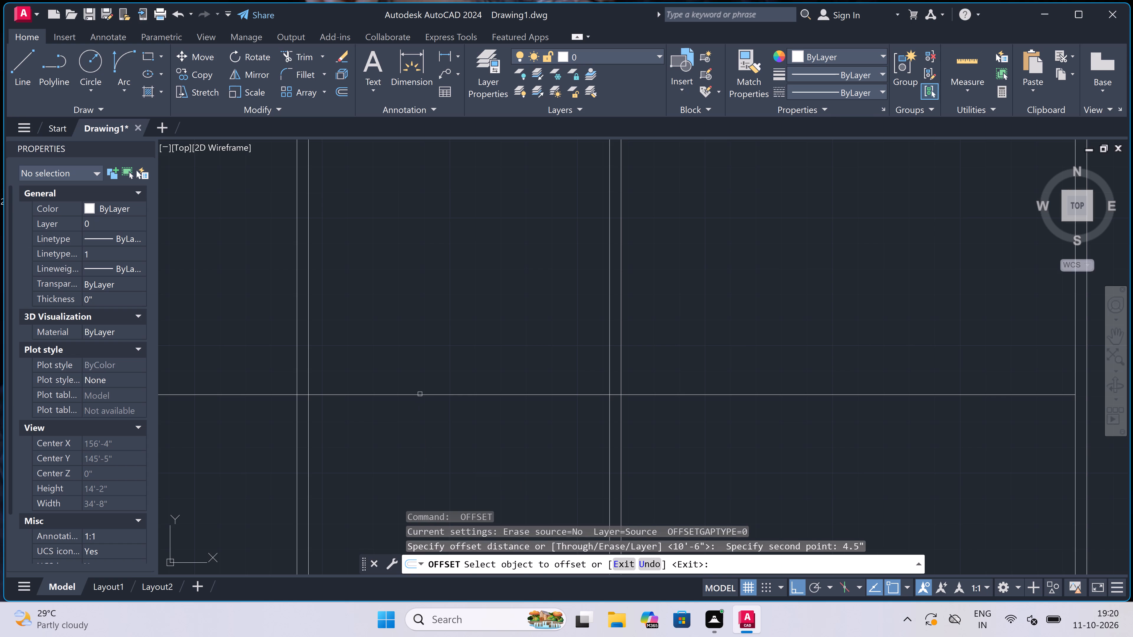
left_click_drag(419, 394, 419, 398)
left_click(411, 438)
scroll(410, 420, "down", 4)
scroll(412, 430, "up", 2)
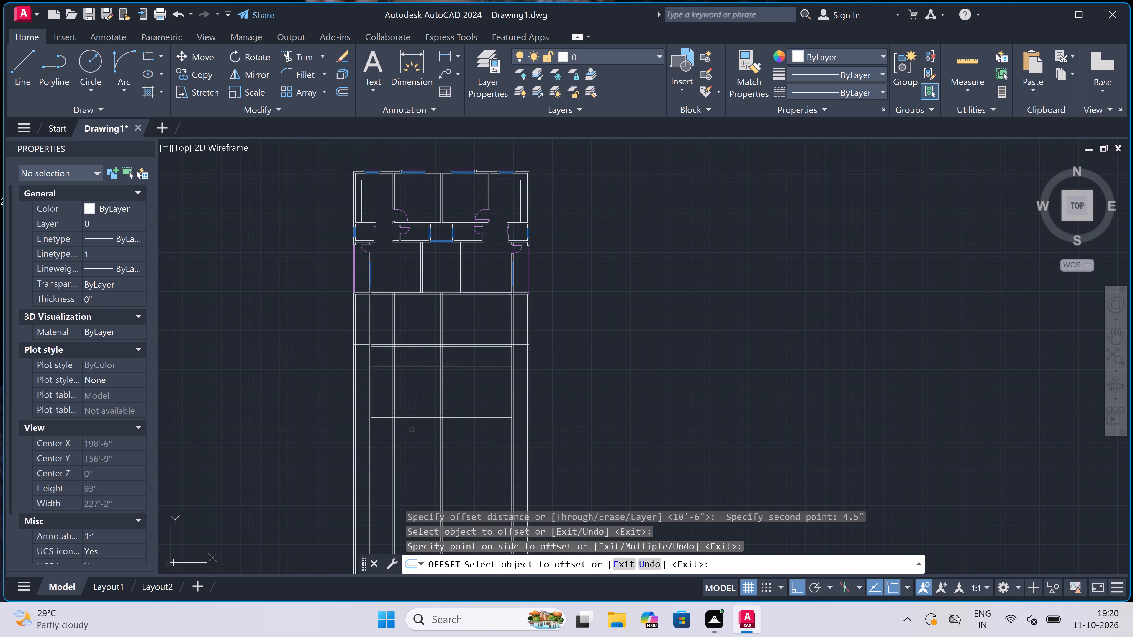
key("Escape")
Extend both lines of the lowest horizontal partition west to the outer face of the outer west wall.
key("e")
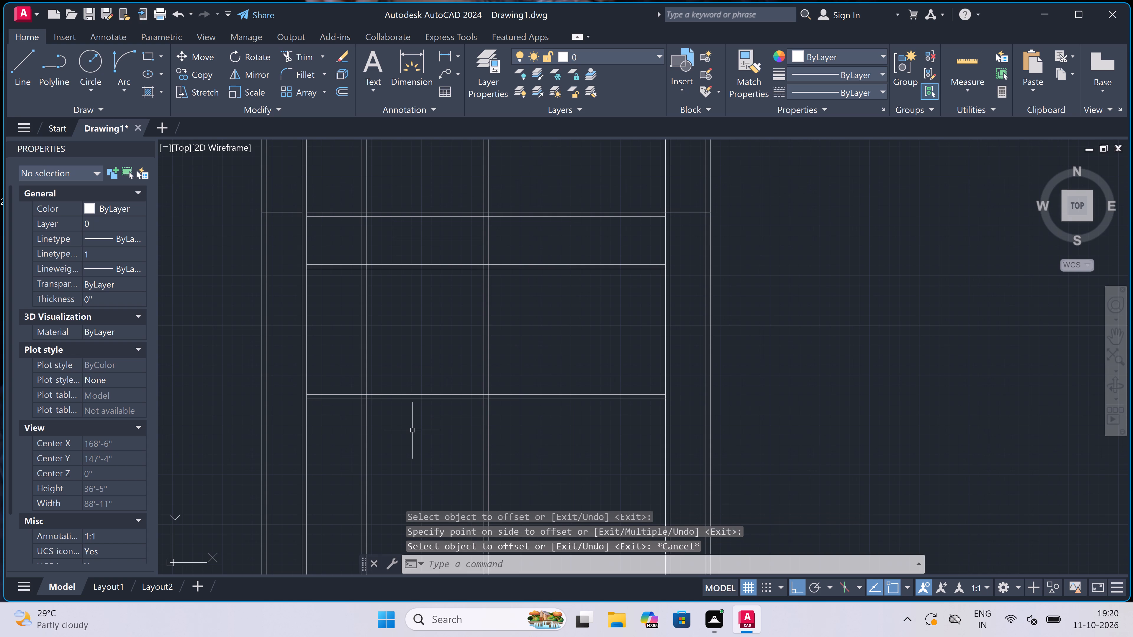
key("Escape")
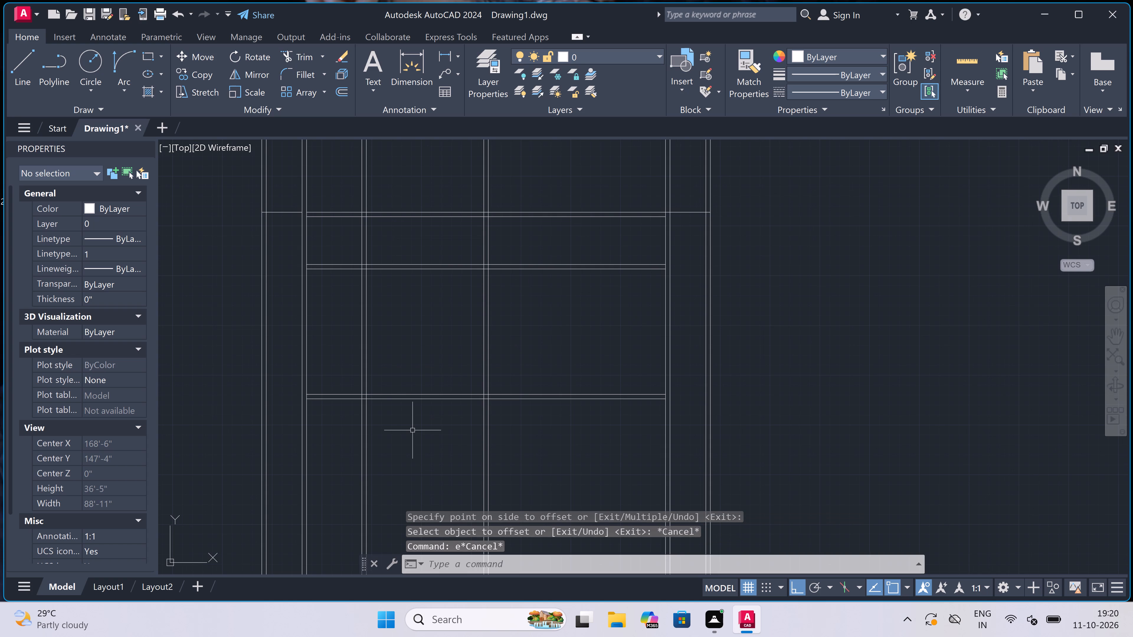
type("ex")
key("space")
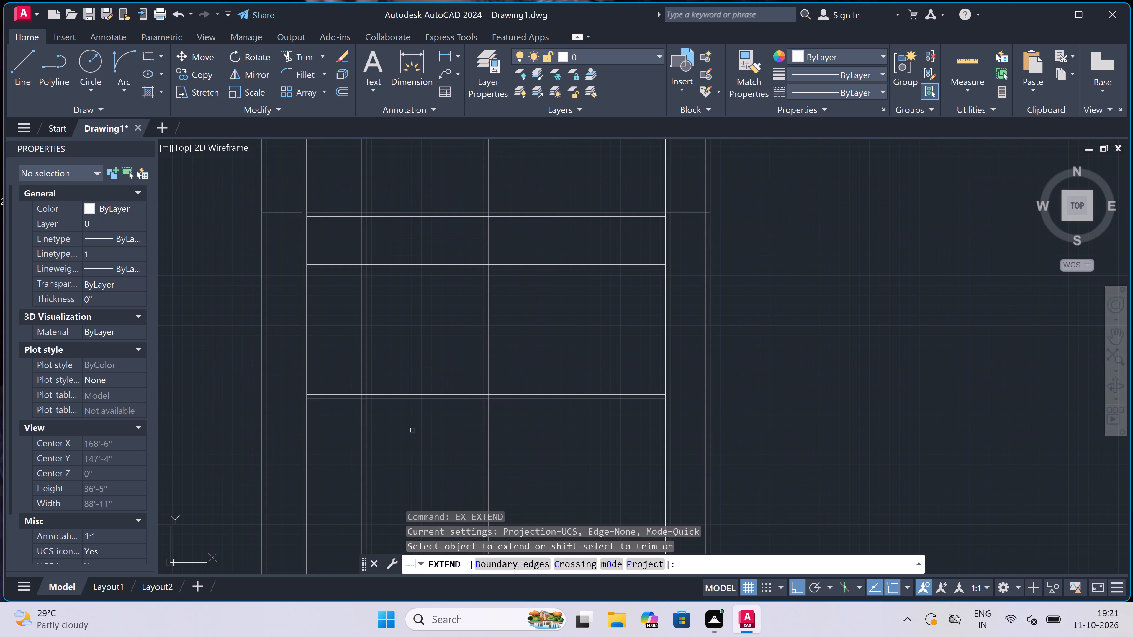
left_click(328, 350)
left_click(332, 432)
left_click(329, 362)
left_click(339, 452)
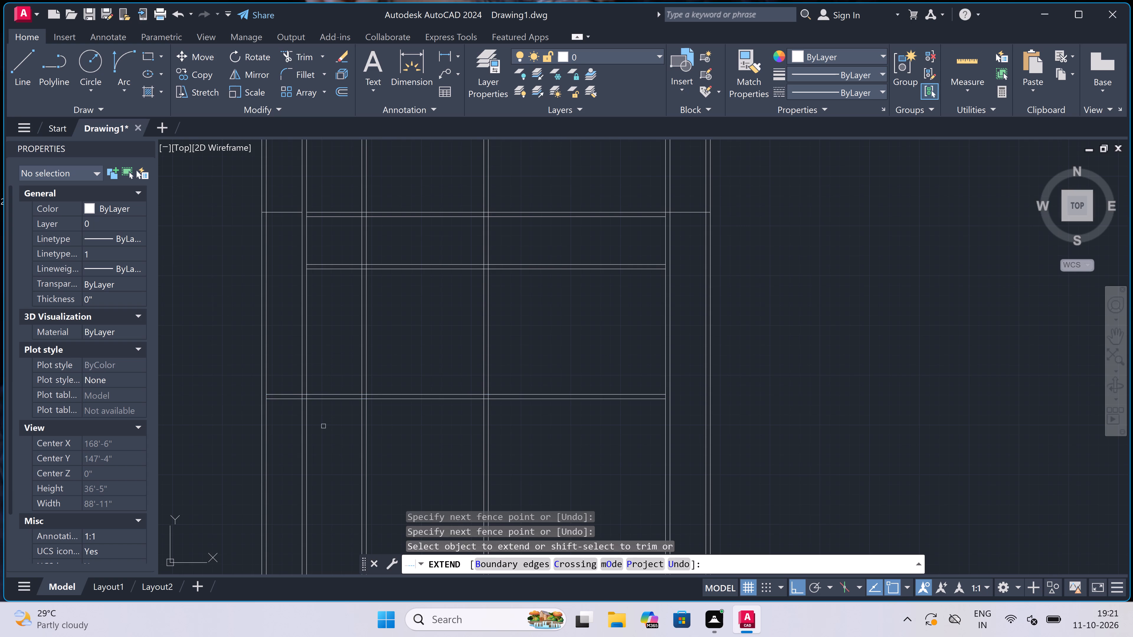
left_click(287, 383)
left_click(289, 453)
Extend both lines of the lowest horizontal partition east to the outer face of the outer east wall.
left_click(599, 362)
left_click(654, 459)
left_click_drag(651, 357, 651, 363)
left_click(652, 461)
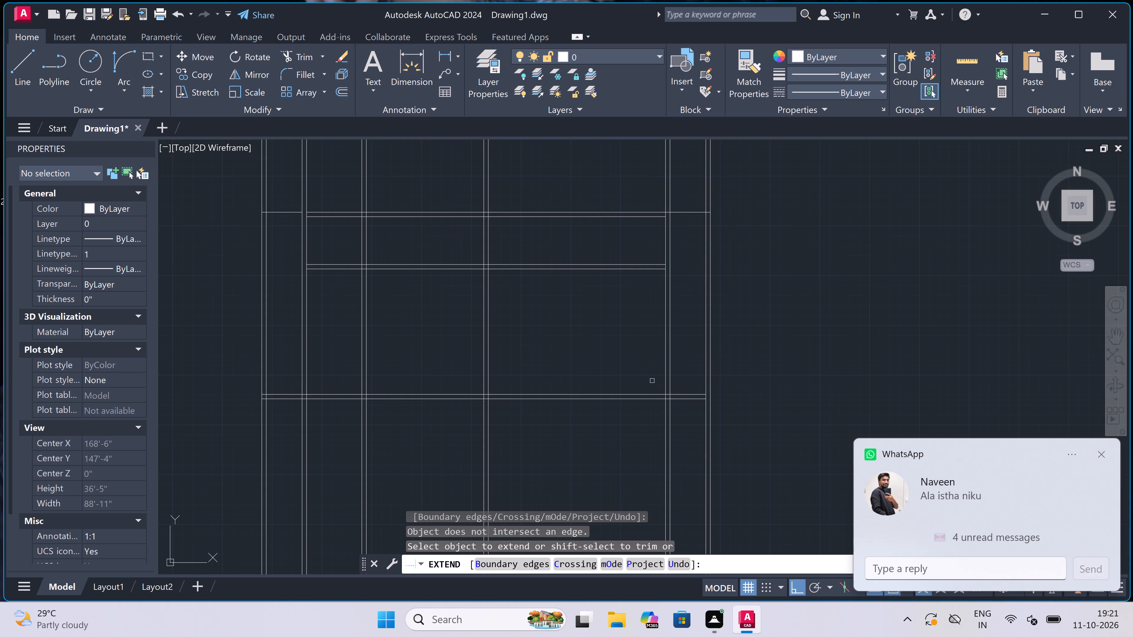
left_click_drag(652, 379, 653, 383)
left_click(656, 468)
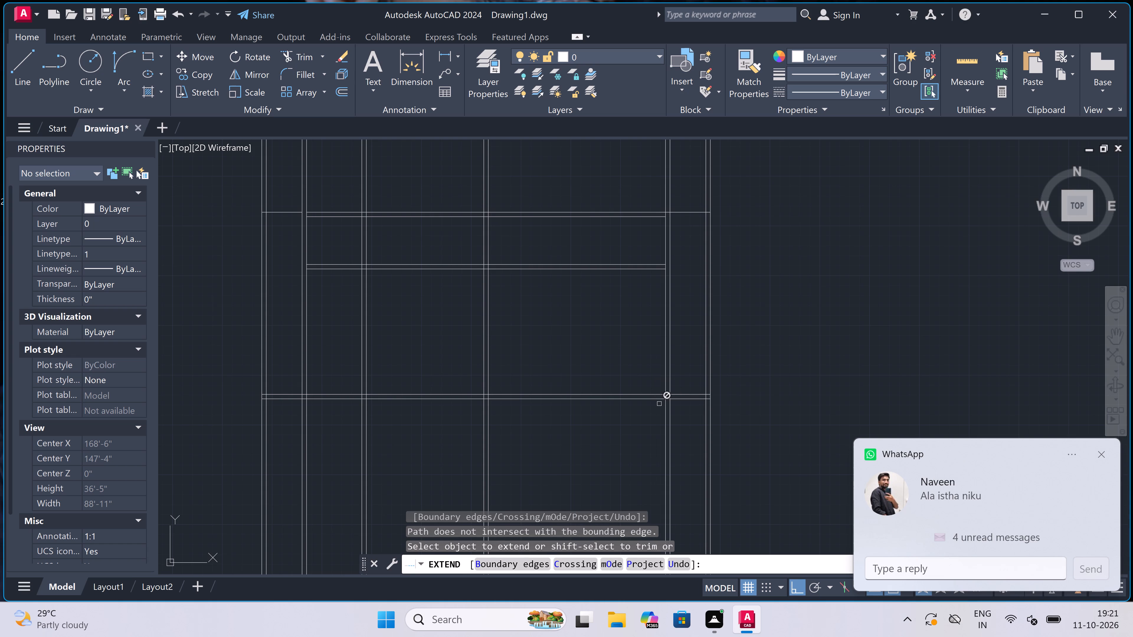
key("Escape")
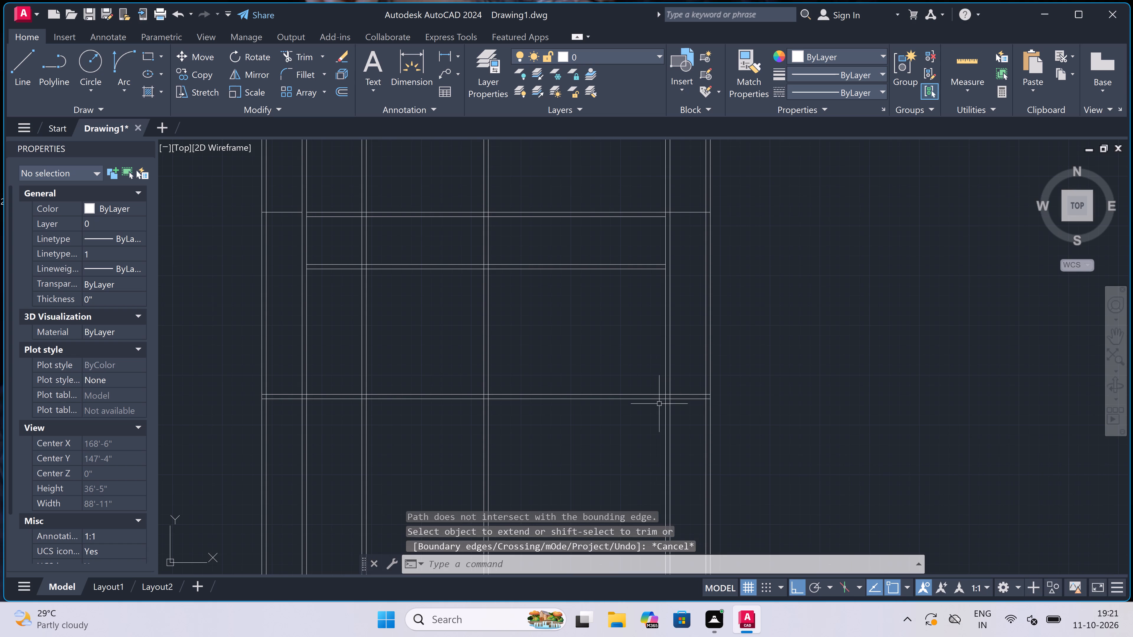
Offset the lower line of the lowest horizontal partition another 4.5" south, adding a third full-width line.
type("o")
key("space")
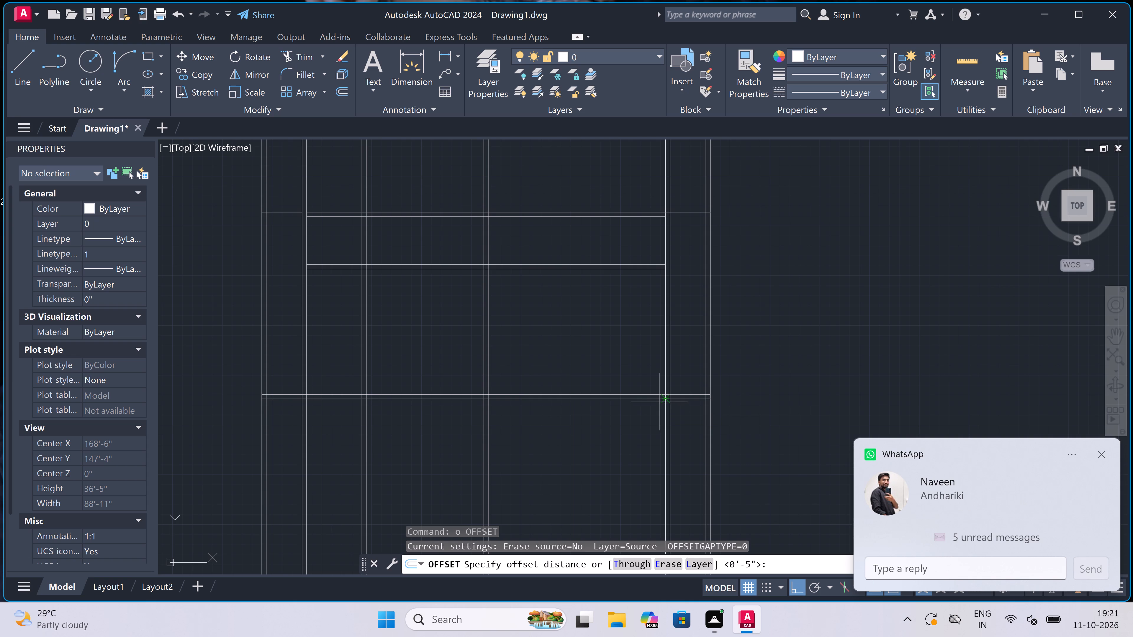
scroll(559, 402, "up", 1)
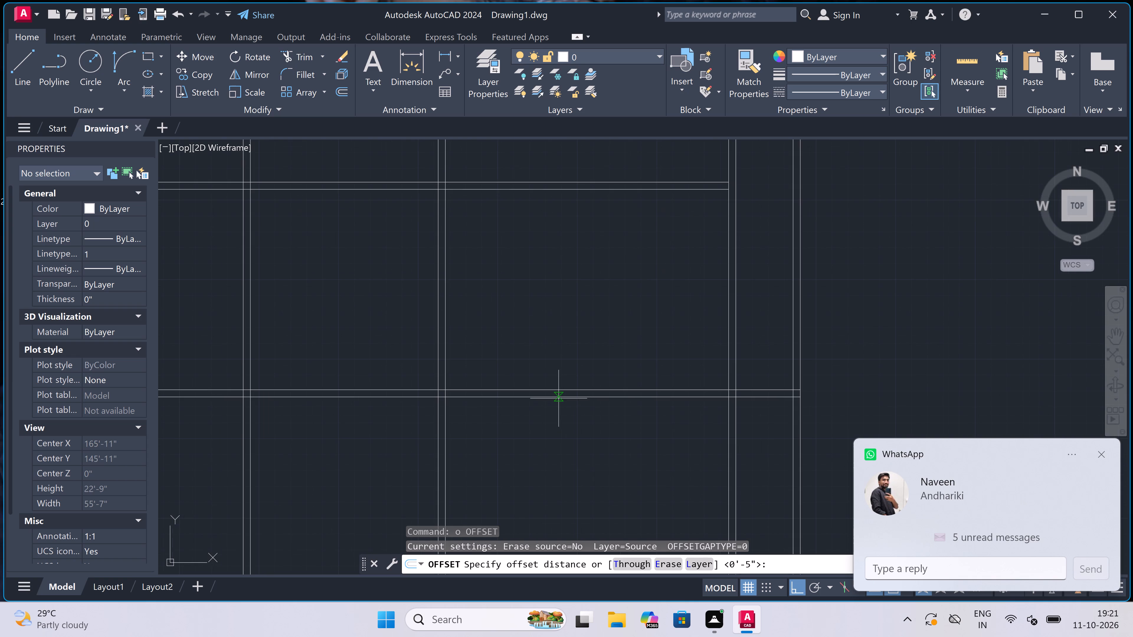
left_click_drag(559, 396, 559, 399)
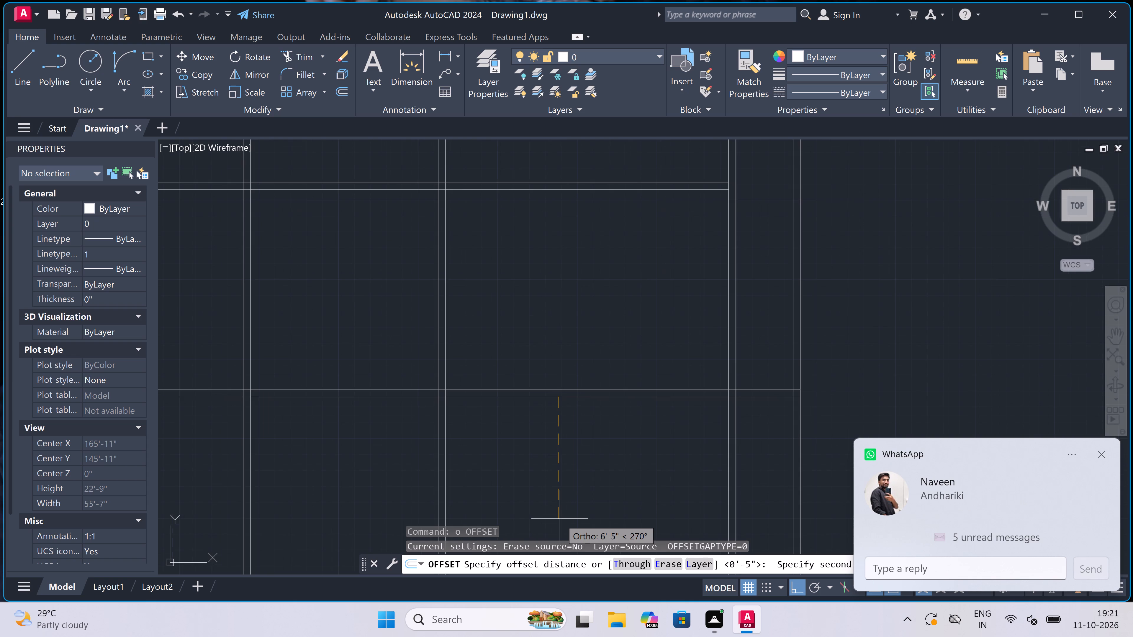
key("4")
key("period")
key("5")
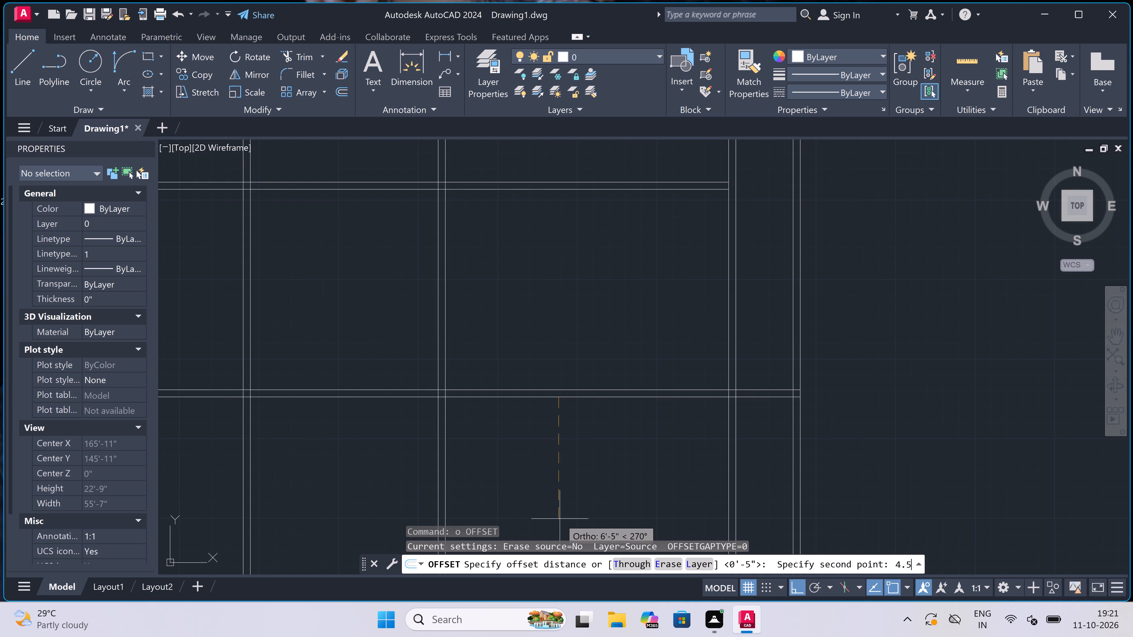
type("\"")
key("space")
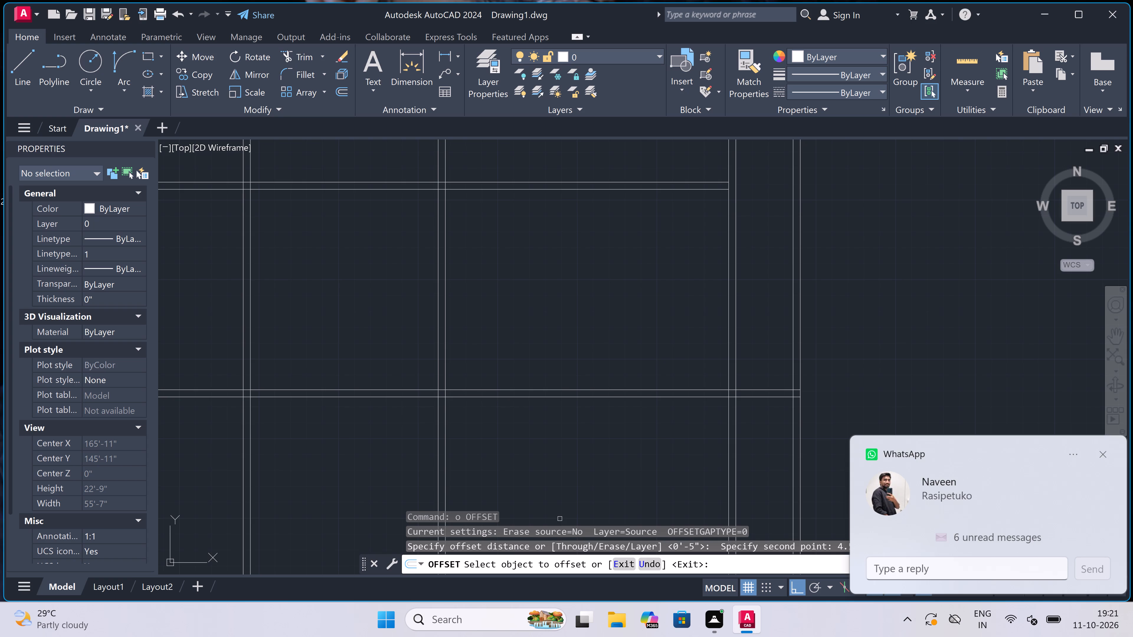
left_click(492, 398)
left_click(489, 457)
scroll(485, 441, "down", 2)
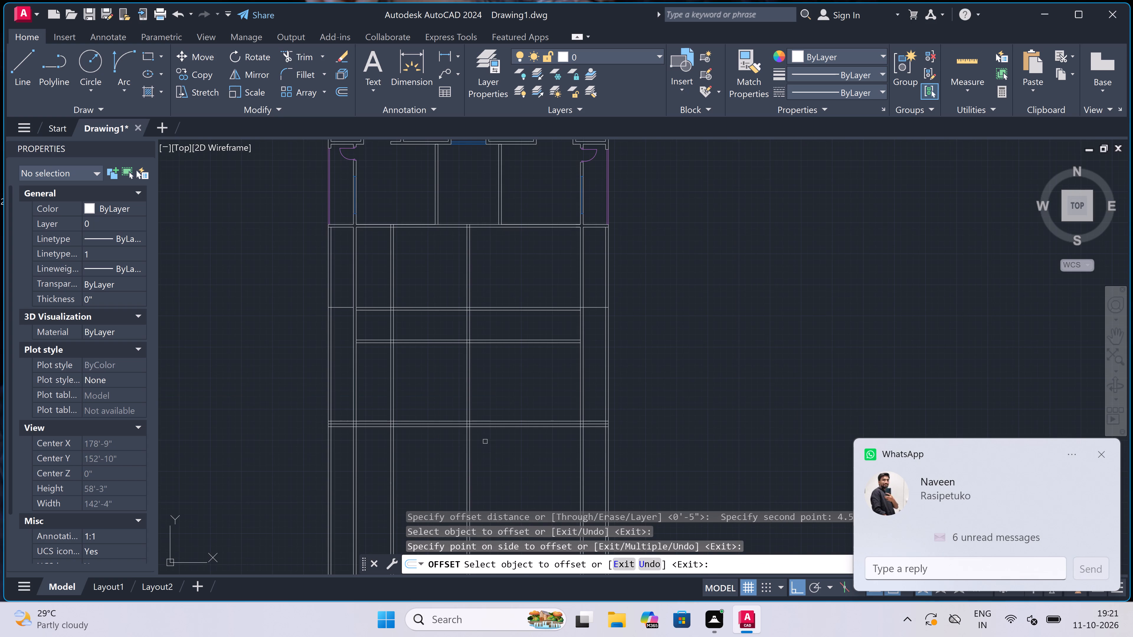
key("Escape")
Trim off all vertical wall lines extending south of the lowest horizontal line, across the full width of the plan.
type("tr")
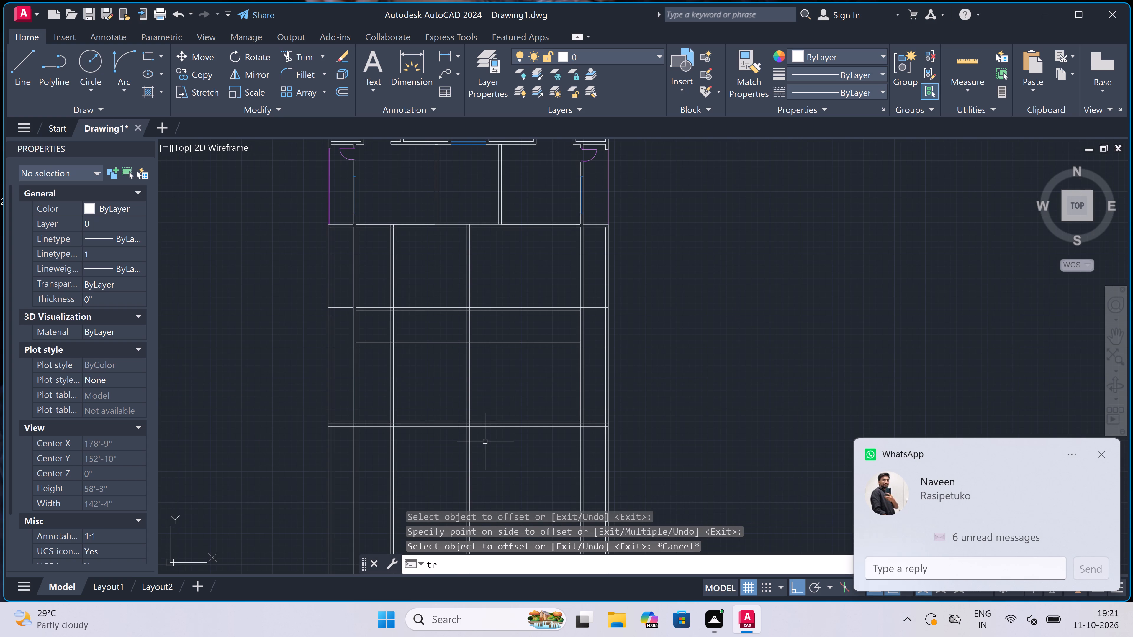
key("space")
left_click(656, 446)
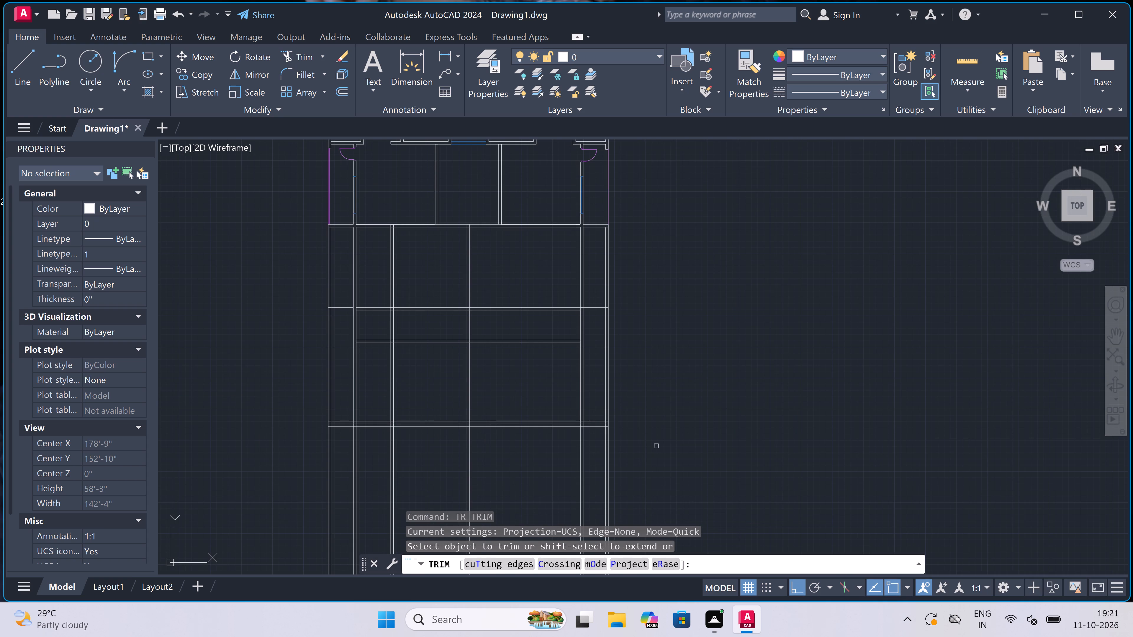
left_click(289, 445)
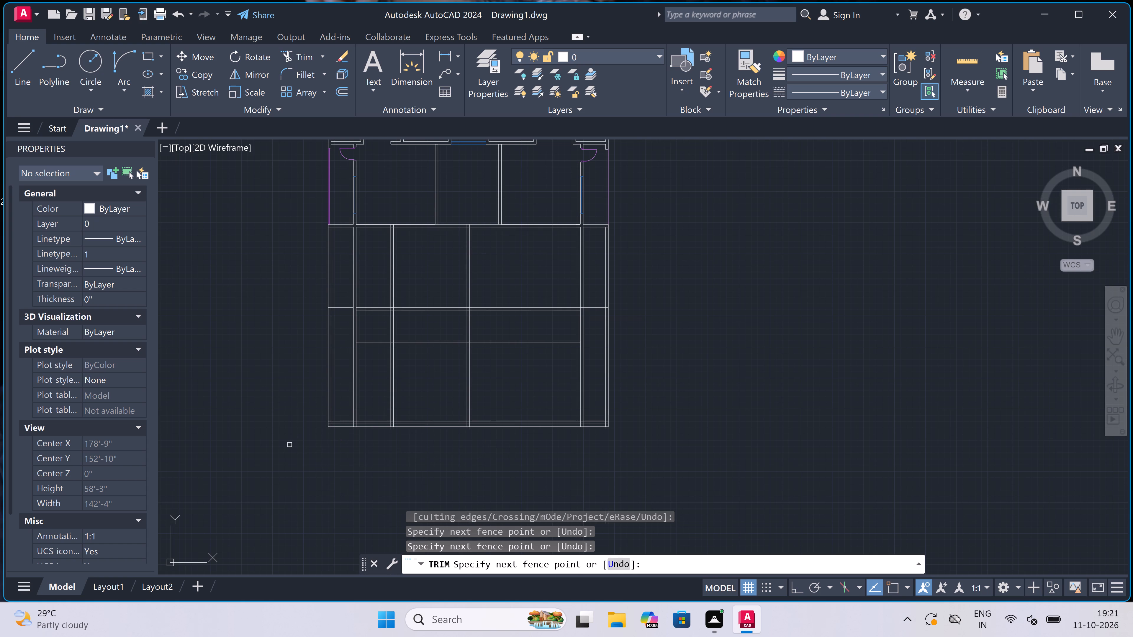
Trim the inner face line of the outer west wall between the upper two lines of the bottom horizontal wall.
scroll(329, 428, "up", 3)
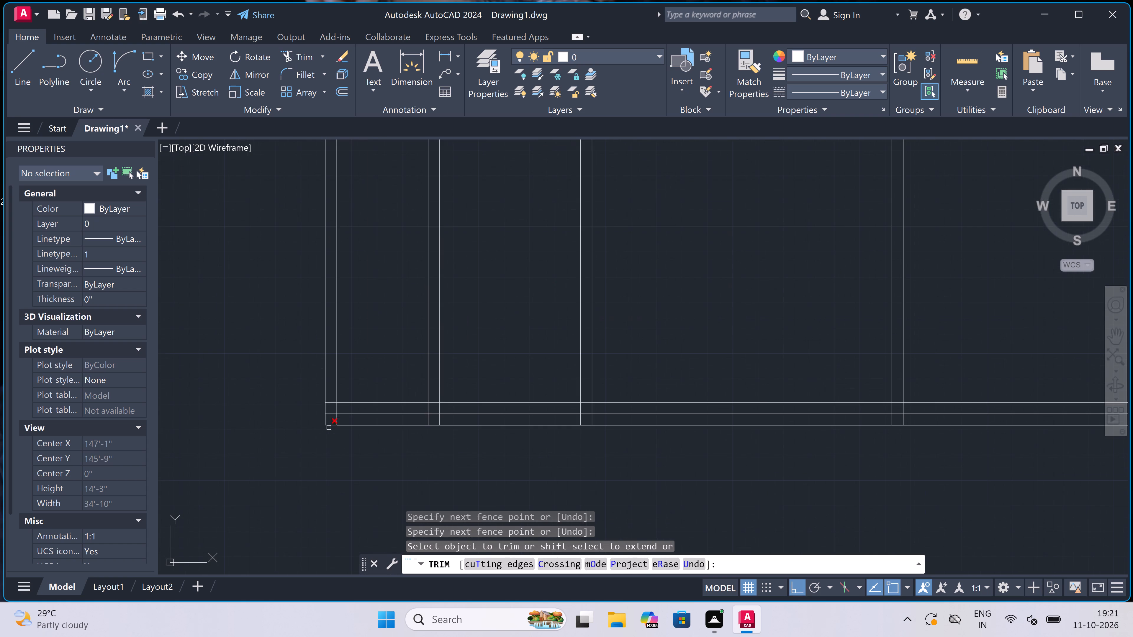
scroll(333, 410, "up", 2)
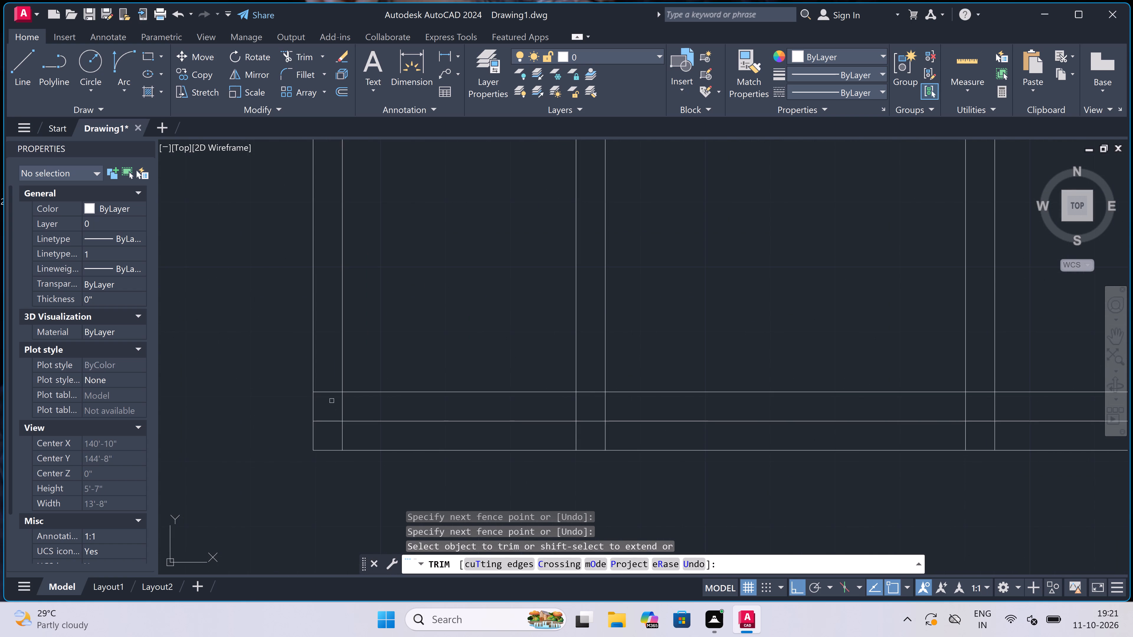
scroll(332, 401, "up", 1)
left_click_drag(316, 418, 320, 418)
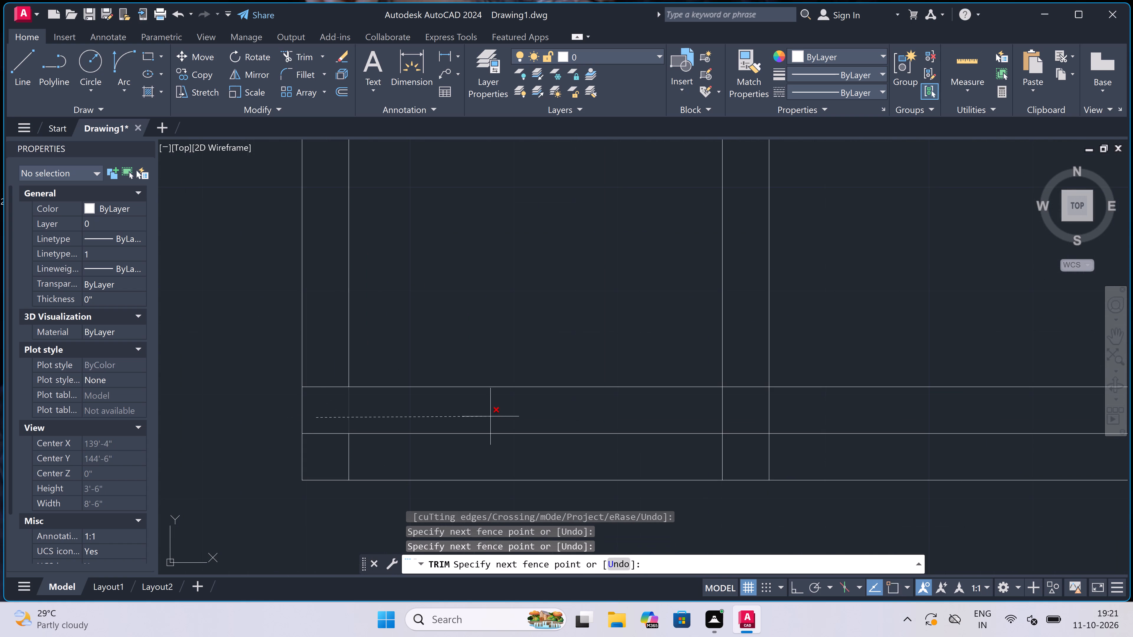
left_click(490, 416)
scroll(321, 470, "down", 2)
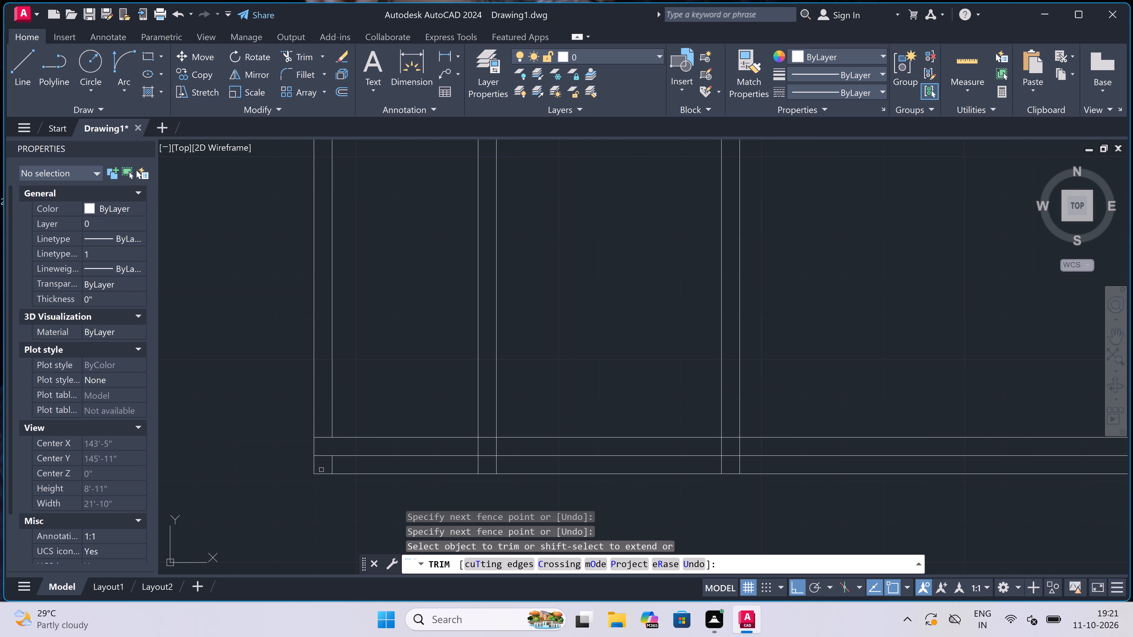
scroll(372, 462, "up", 2)
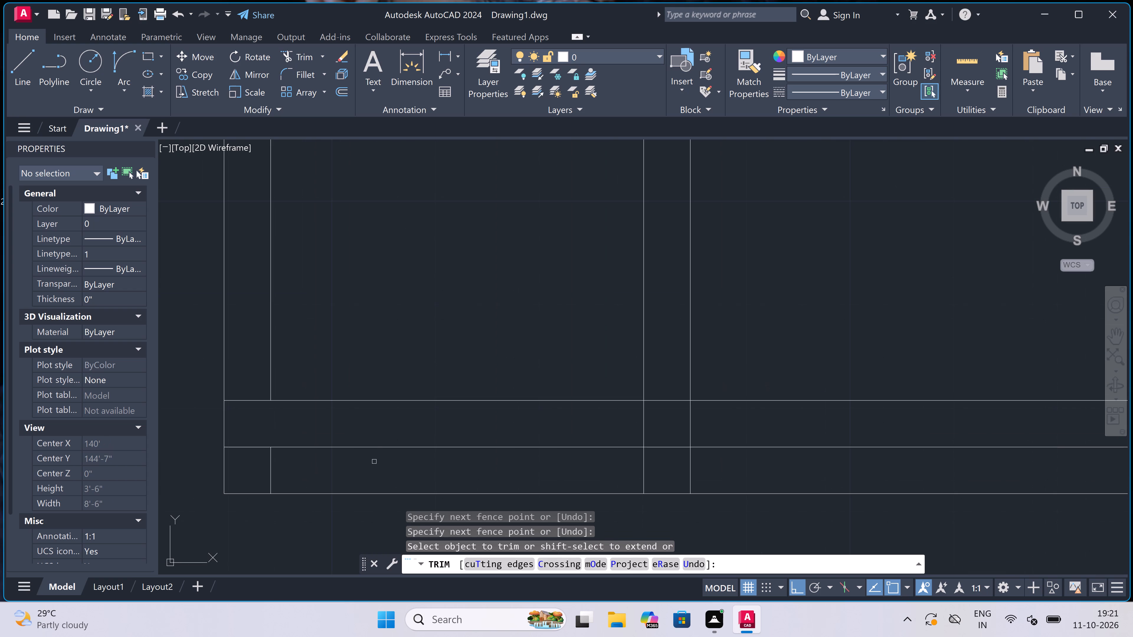
key("Escape")
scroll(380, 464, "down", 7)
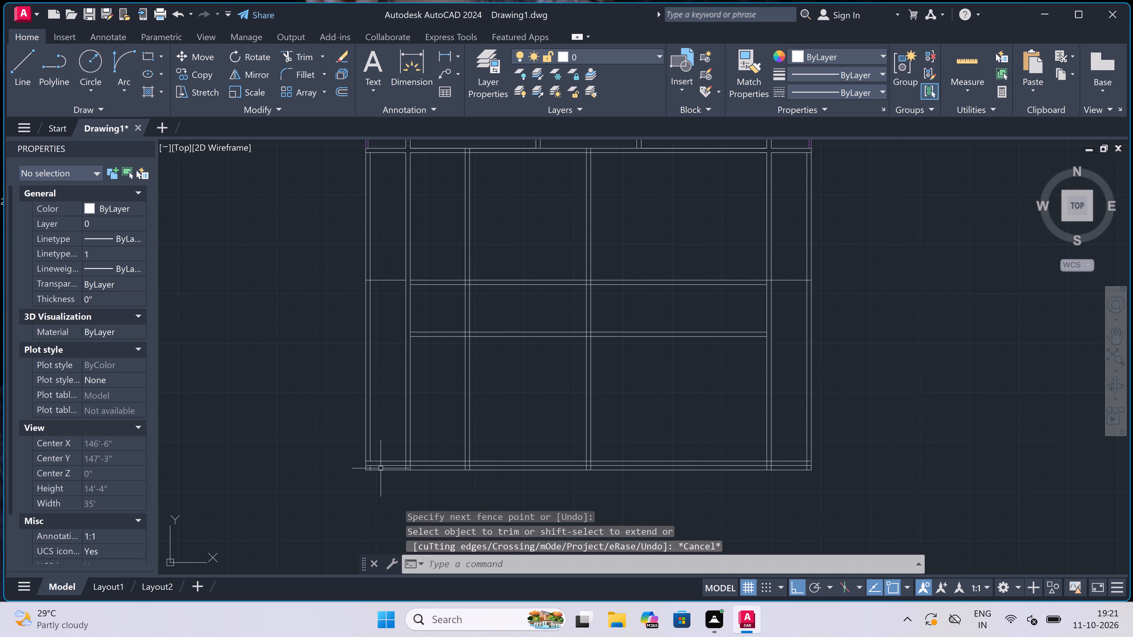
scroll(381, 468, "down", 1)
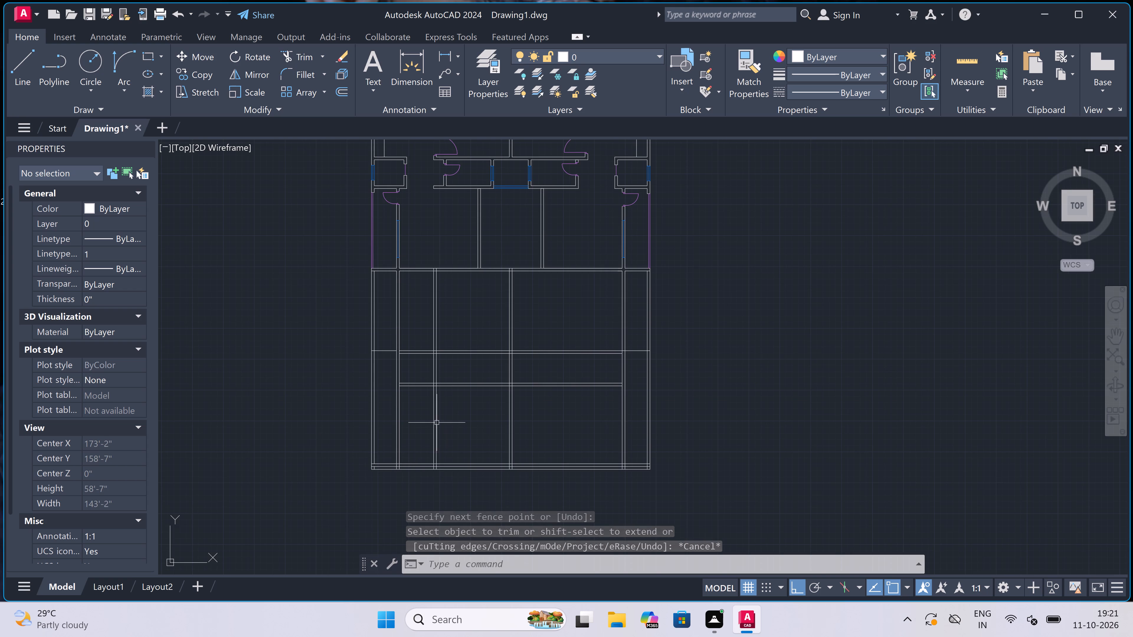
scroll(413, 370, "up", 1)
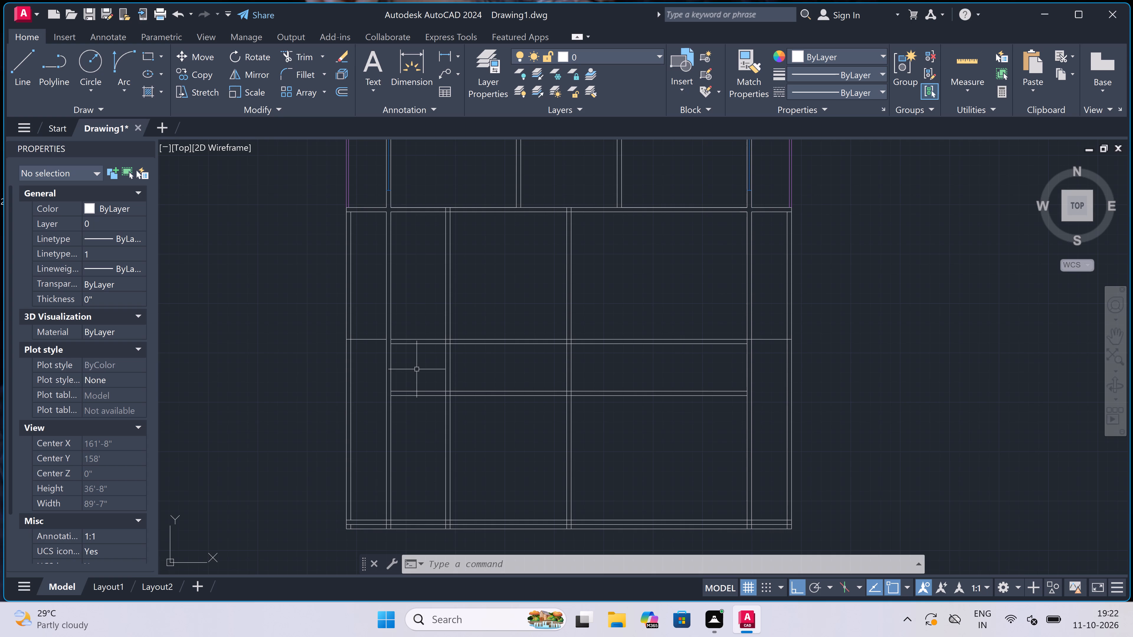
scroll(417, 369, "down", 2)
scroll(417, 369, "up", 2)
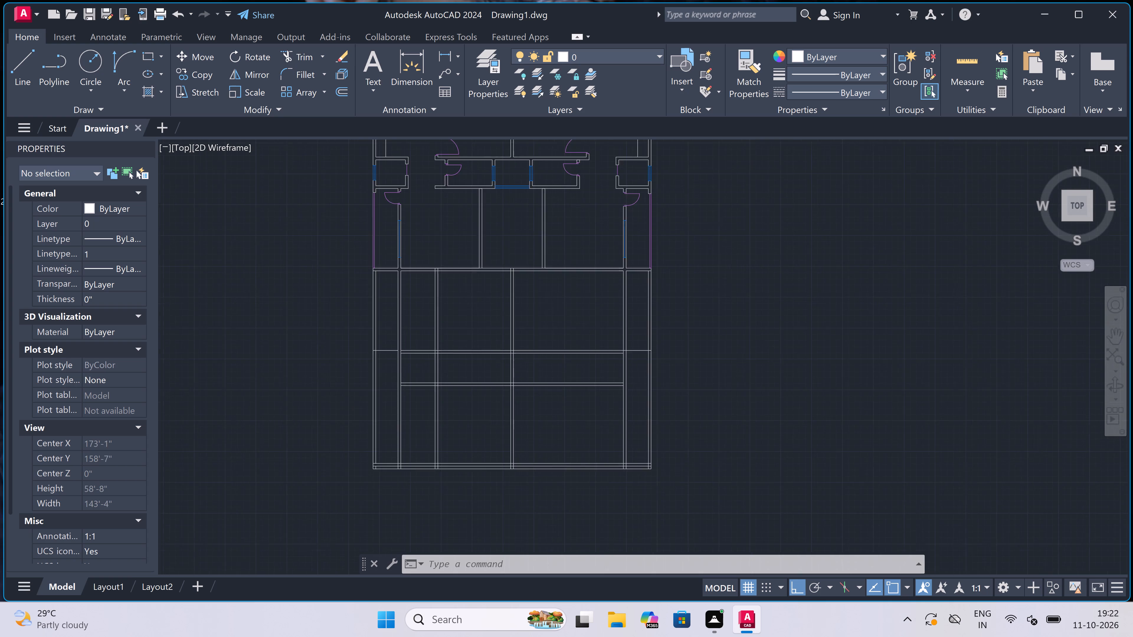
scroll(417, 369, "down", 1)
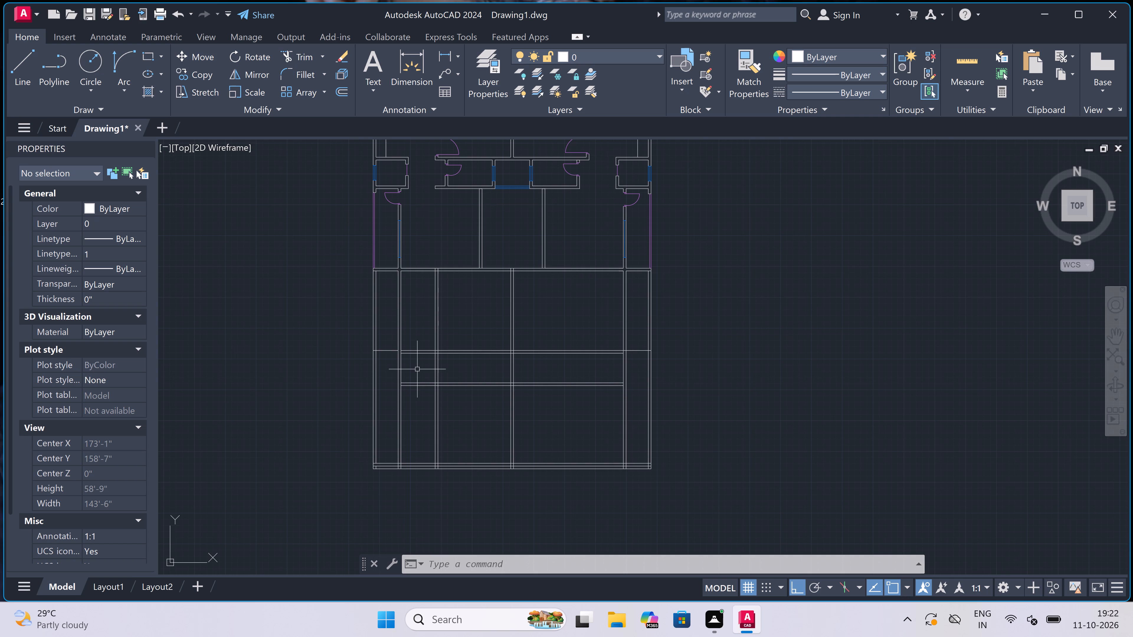
Extend the upper partition's lower line and both lines of the middle partition west to the outer west wall's inner face.
scroll(414, 378, "up", 2)
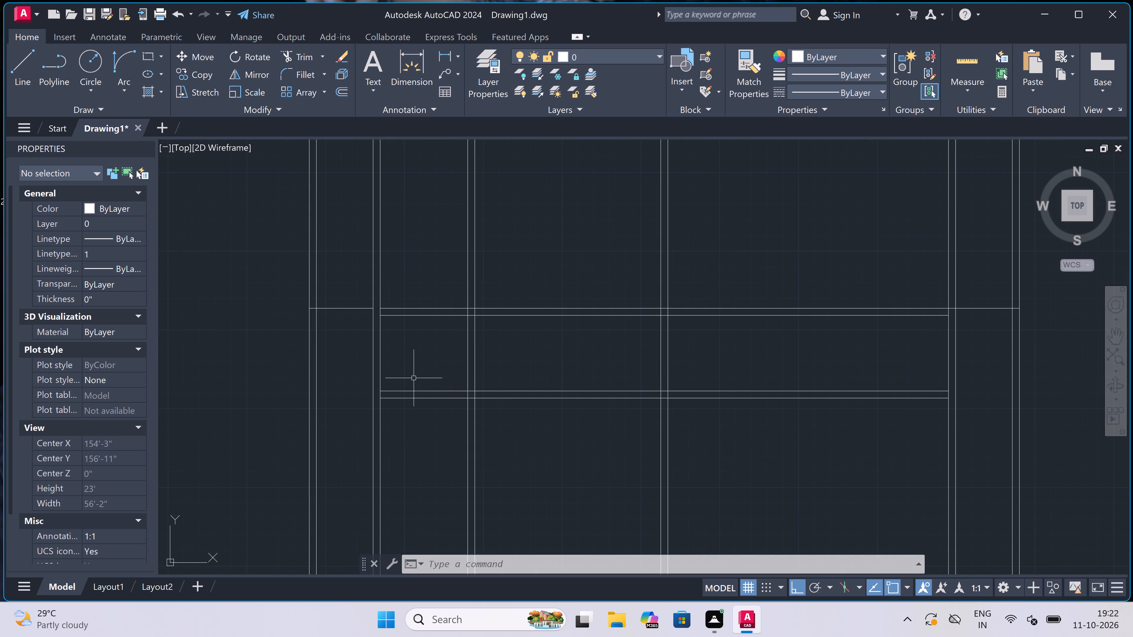
type("ex")
key("space")
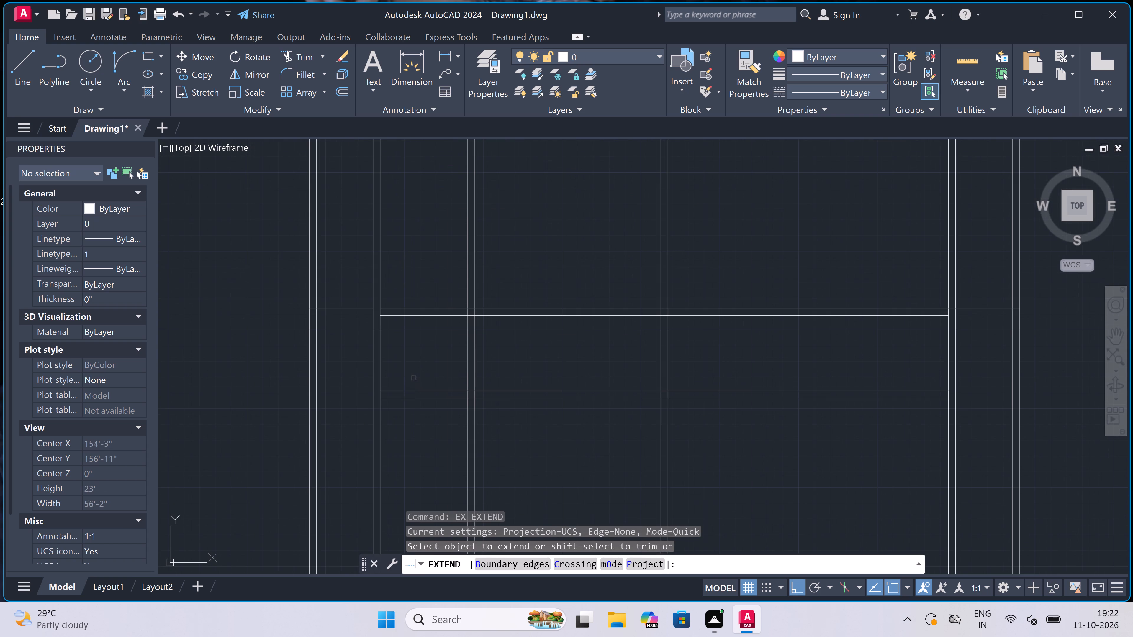
left_click(417, 273)
left_click(430, 474)
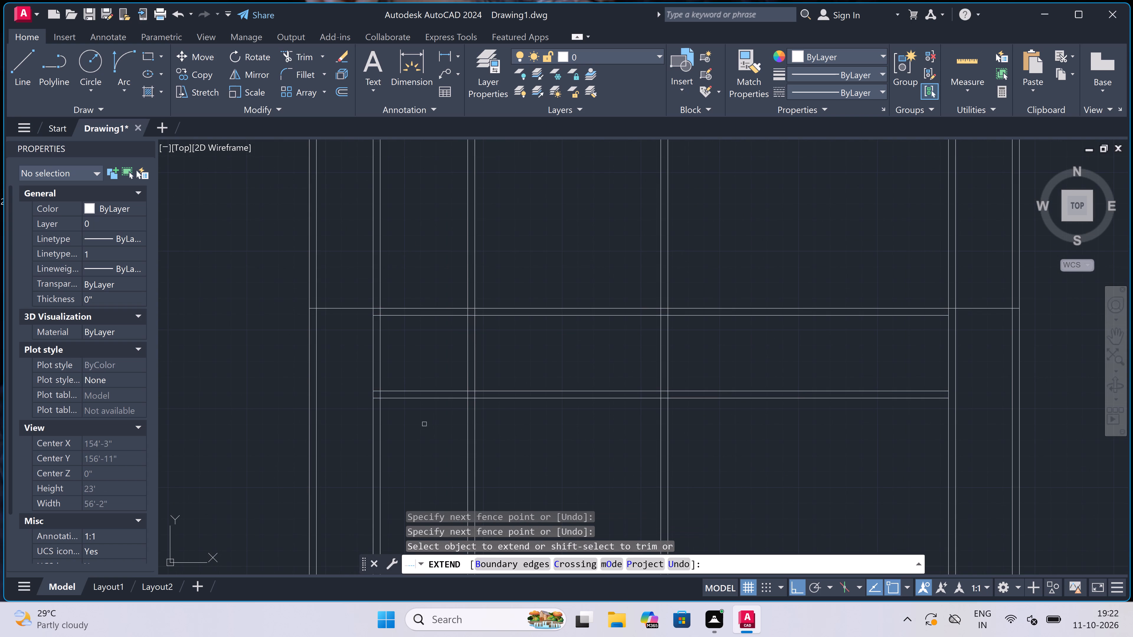
left_click(420, 216)
left_click(420, 453)
Extend the upper partition's lower line and both lines of the middle partition east to the outer east wall's inner face.
left_click(906, 282)
left_click(950, 520)
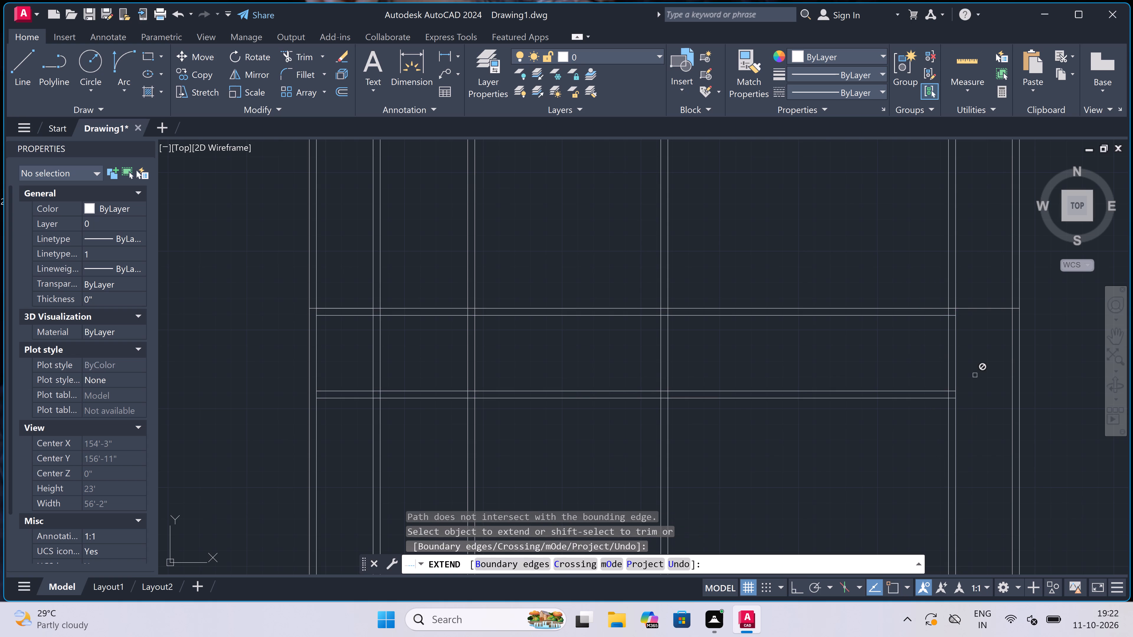
left_click_drag(906, 297, 908, 299)
left_click(919, 521)
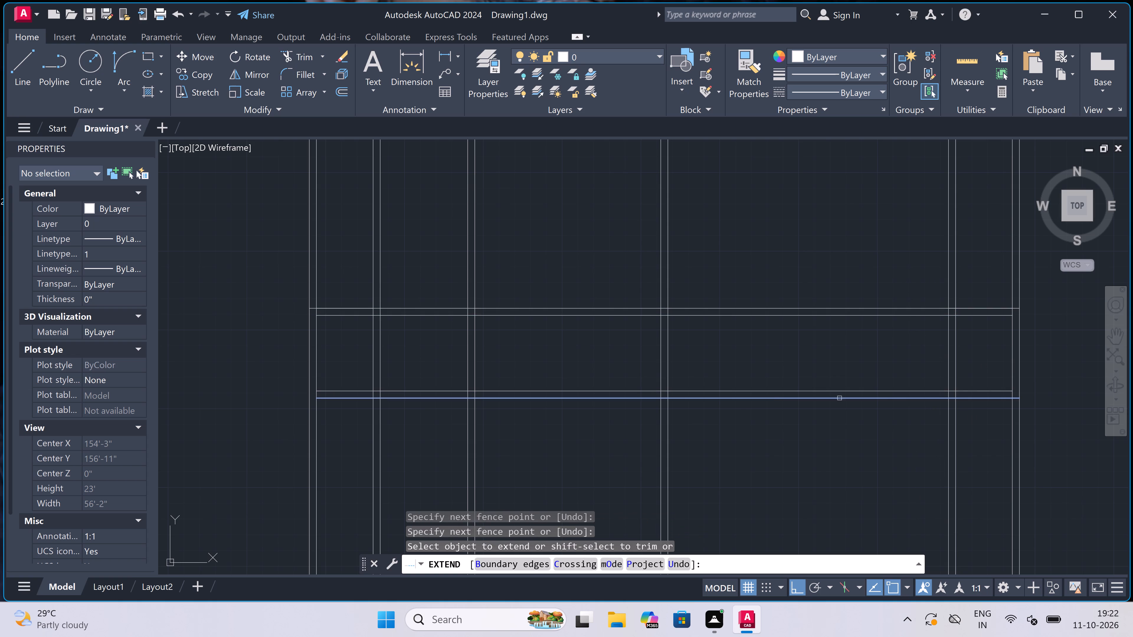
key("Escape")
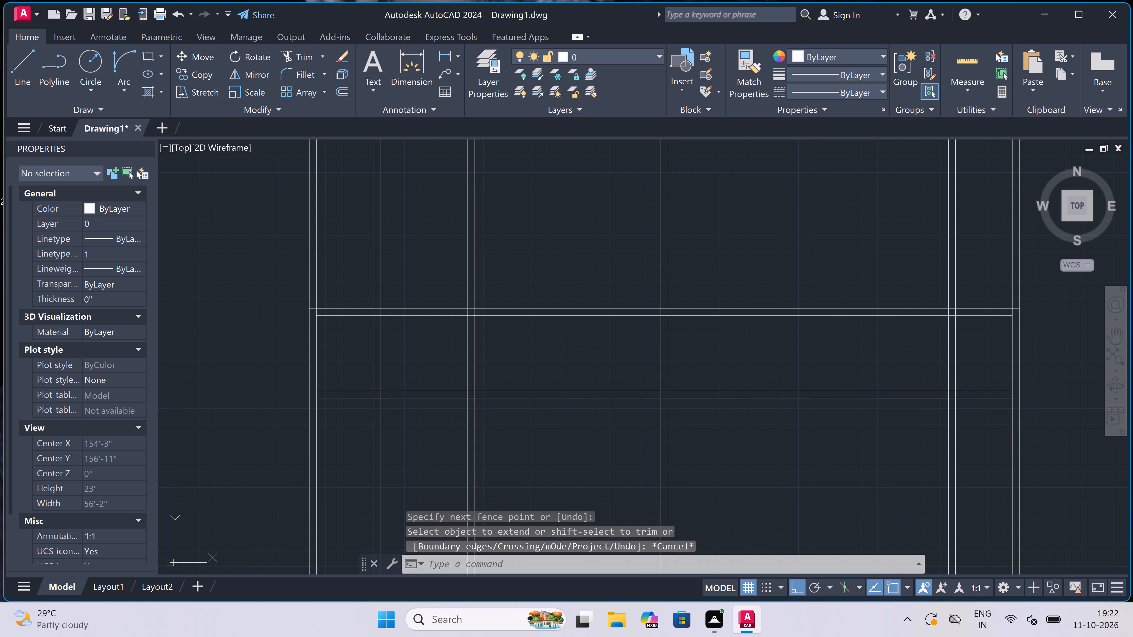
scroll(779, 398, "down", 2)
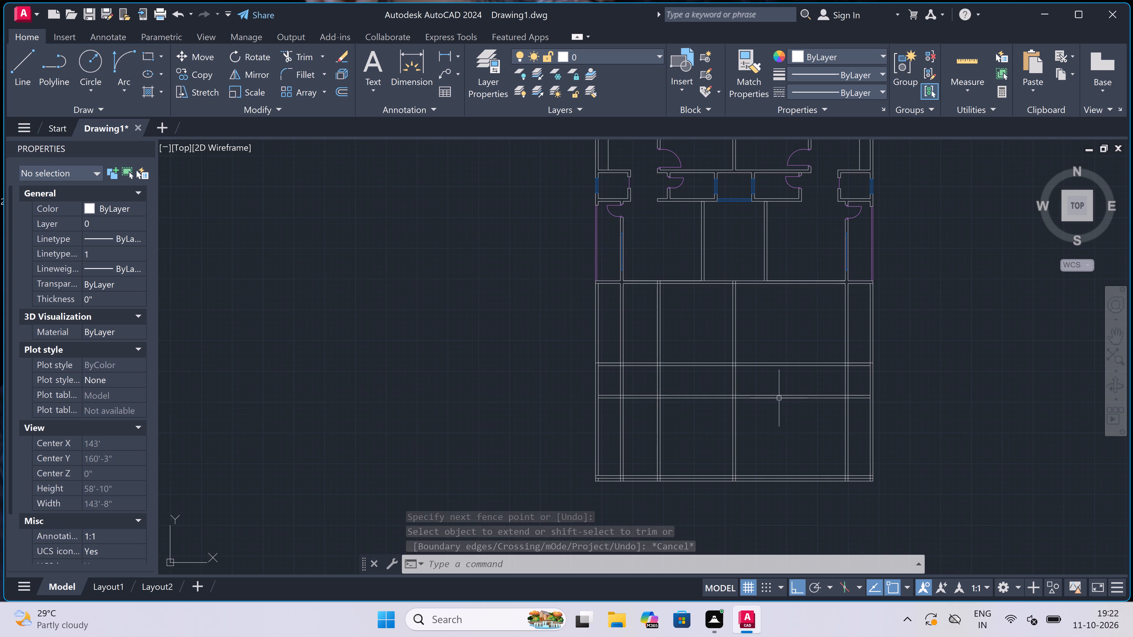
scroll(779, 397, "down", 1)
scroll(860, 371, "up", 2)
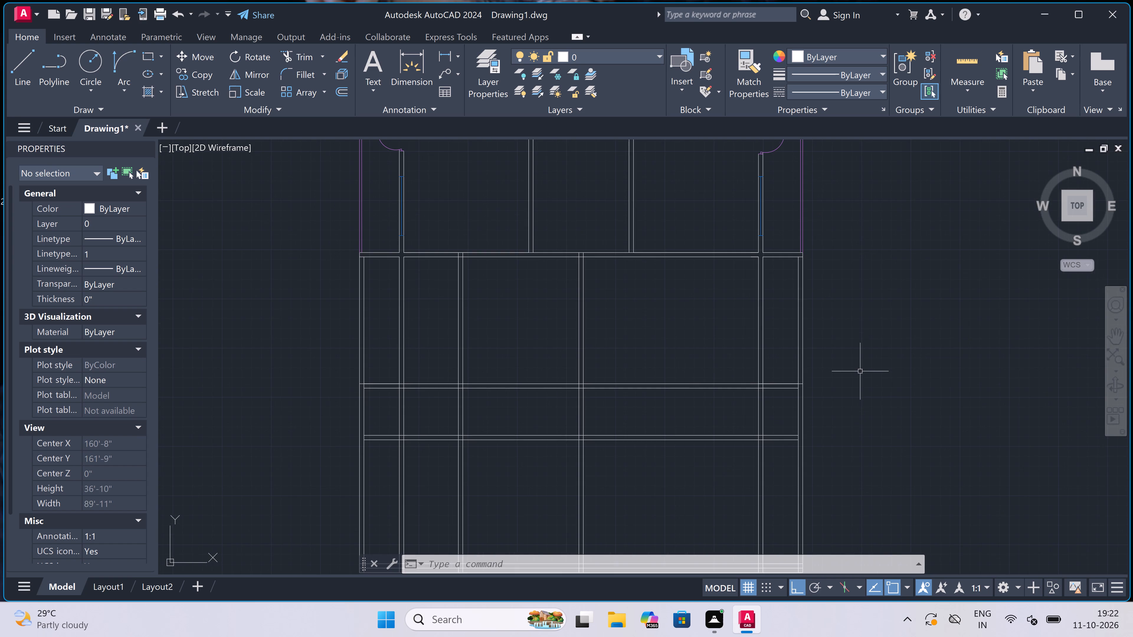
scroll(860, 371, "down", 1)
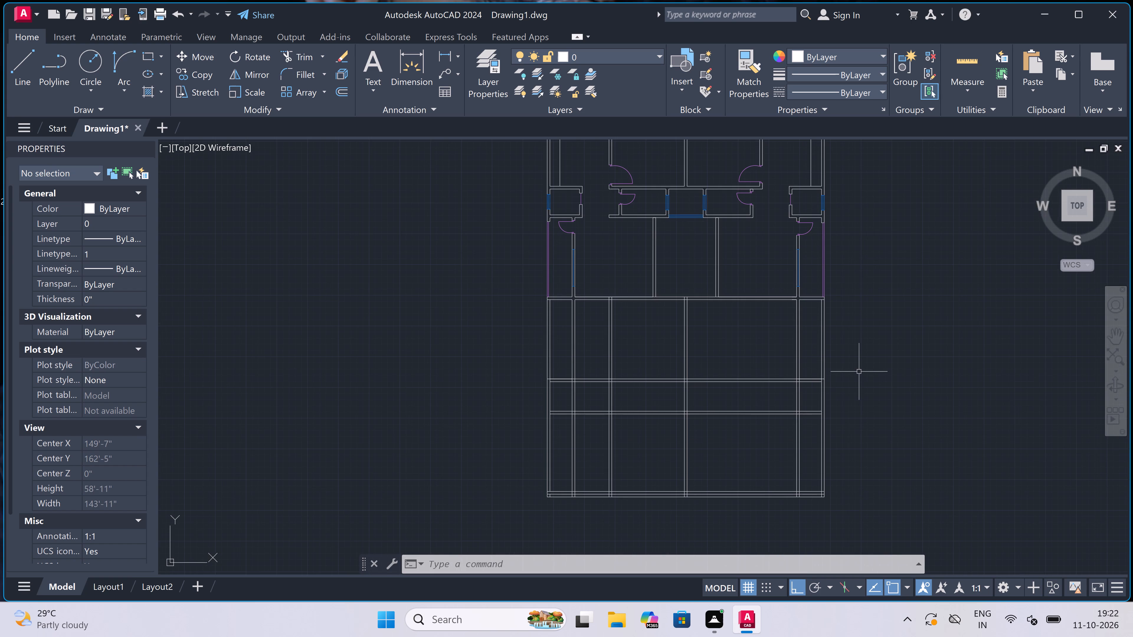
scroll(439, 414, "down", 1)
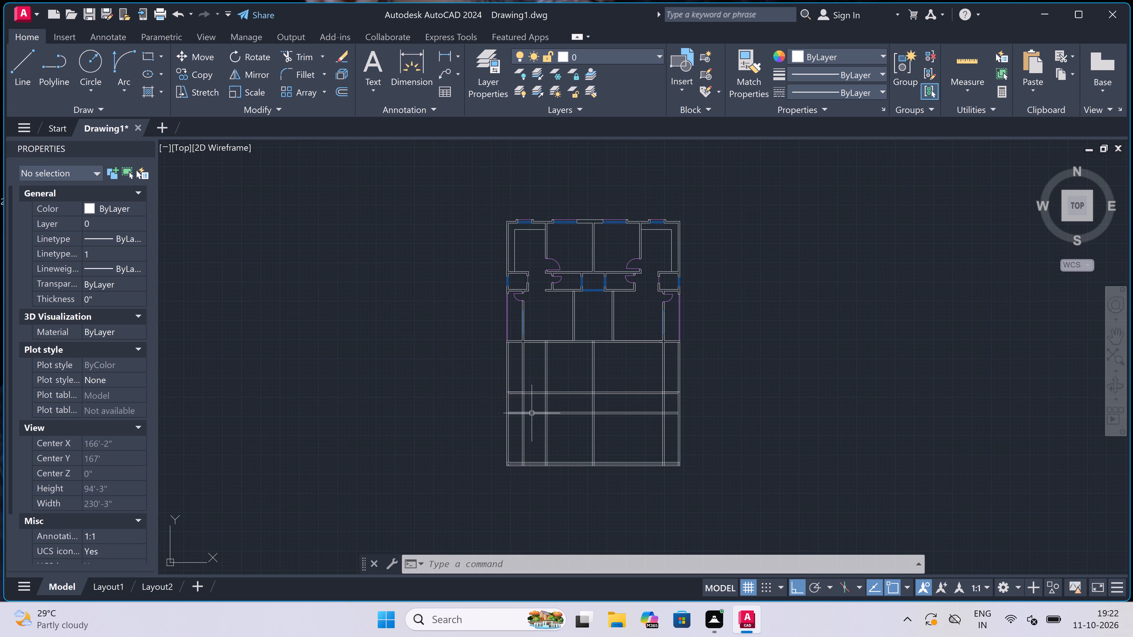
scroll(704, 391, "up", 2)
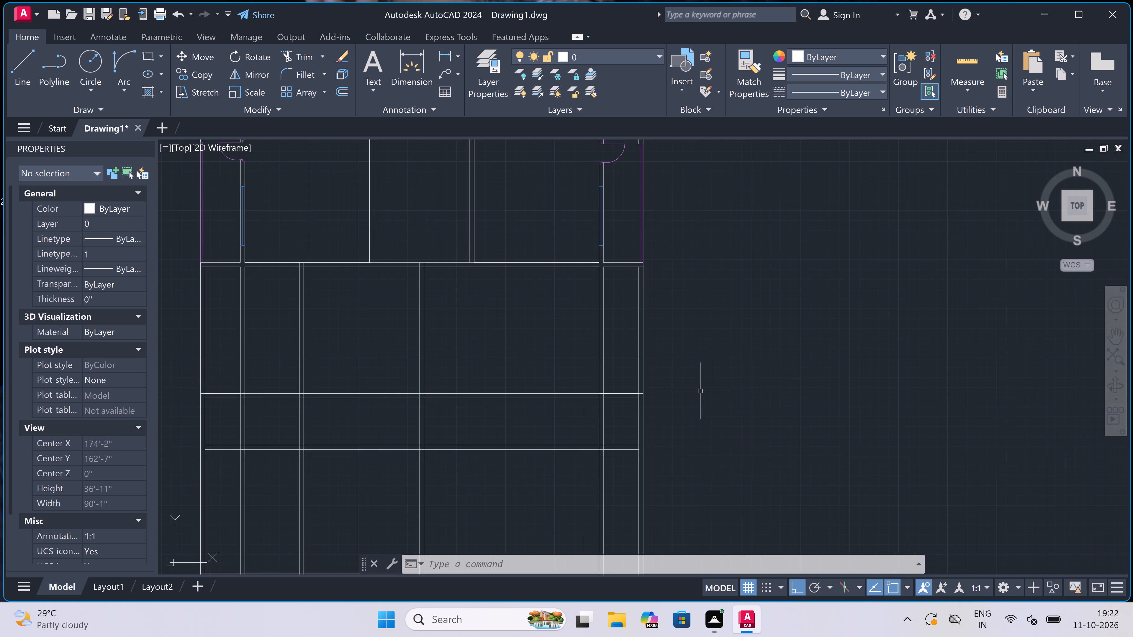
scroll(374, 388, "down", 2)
Trim the upper and middle horizontal partitions' four lines between the first and second vertical partitions east of the outer west wall.
scroll(351, 387, "up", 2)
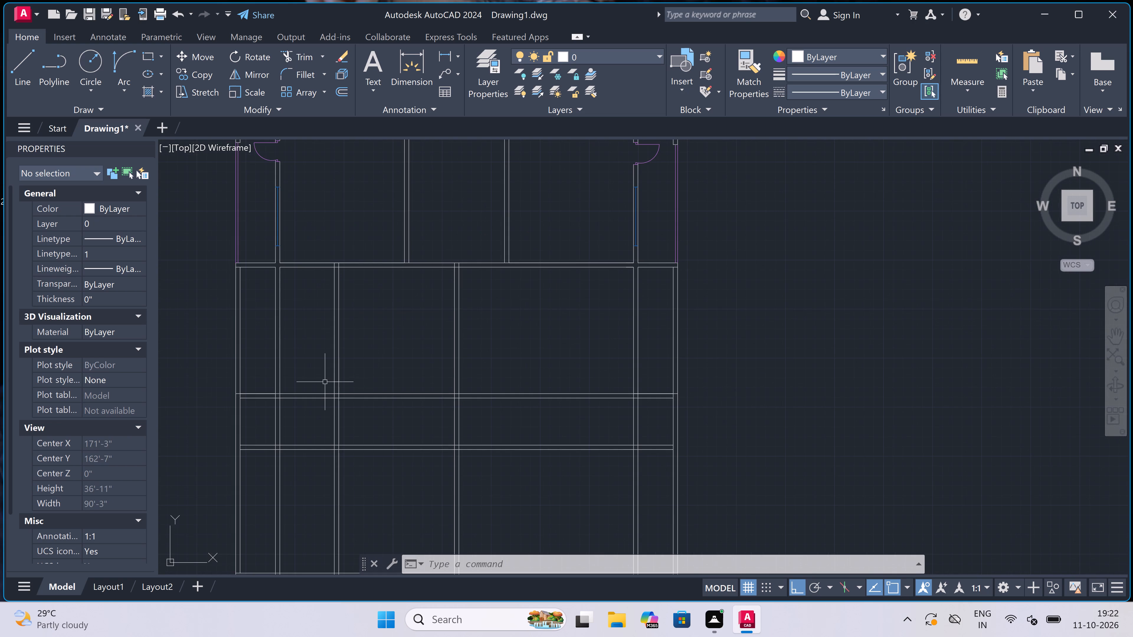
type("tr")
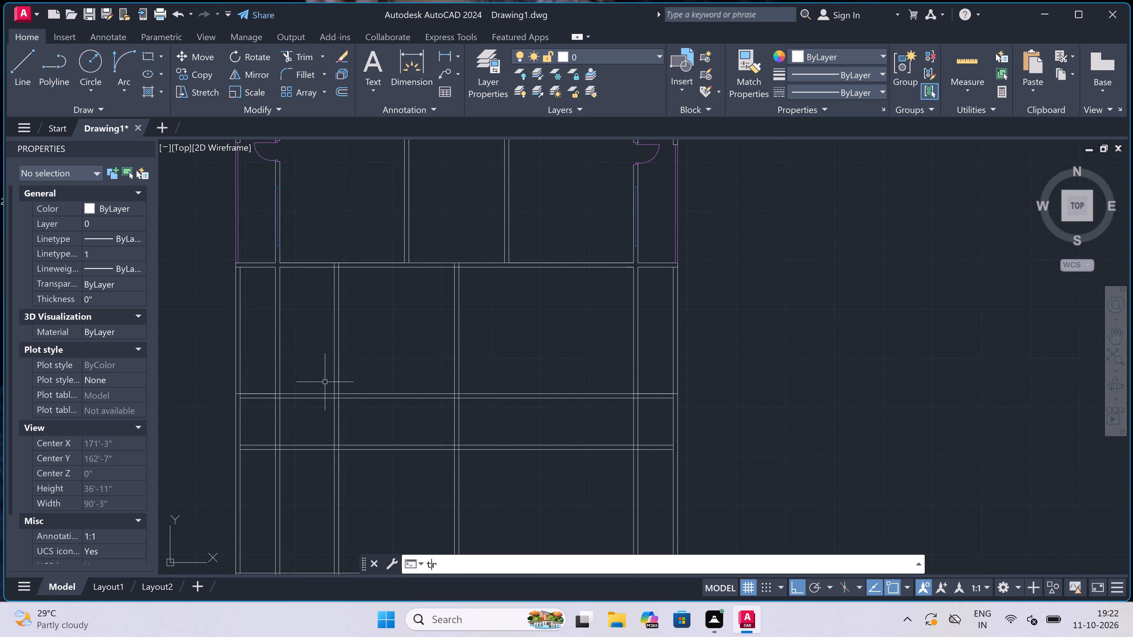
key("space")
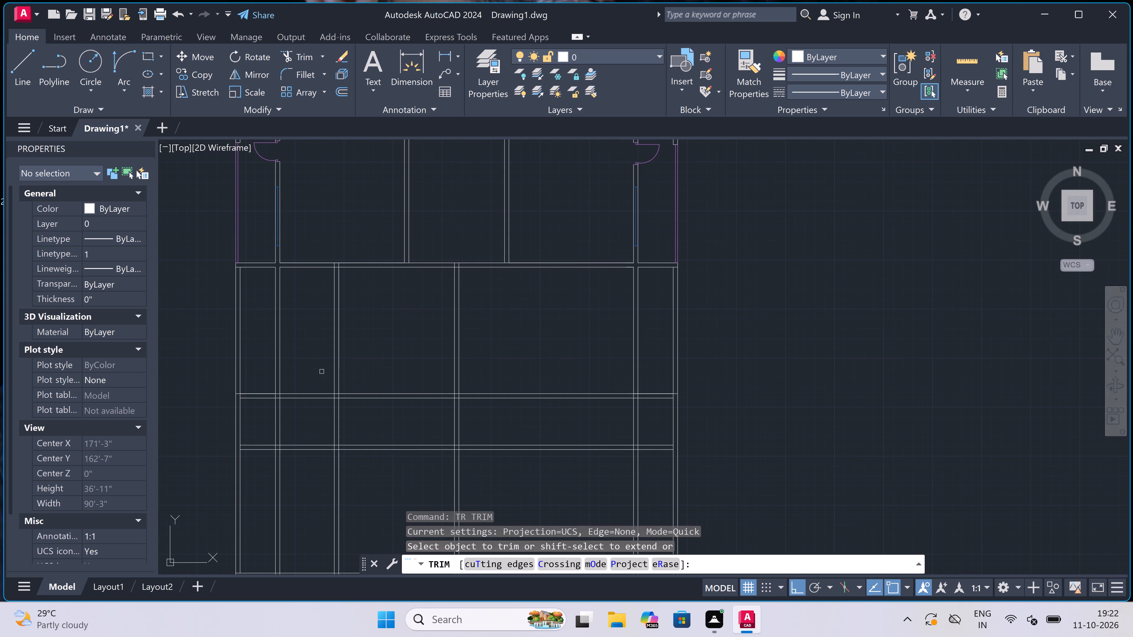
left_click(311, 372)
left_click(306, 521)
scroll(306, 511, "down", 1)
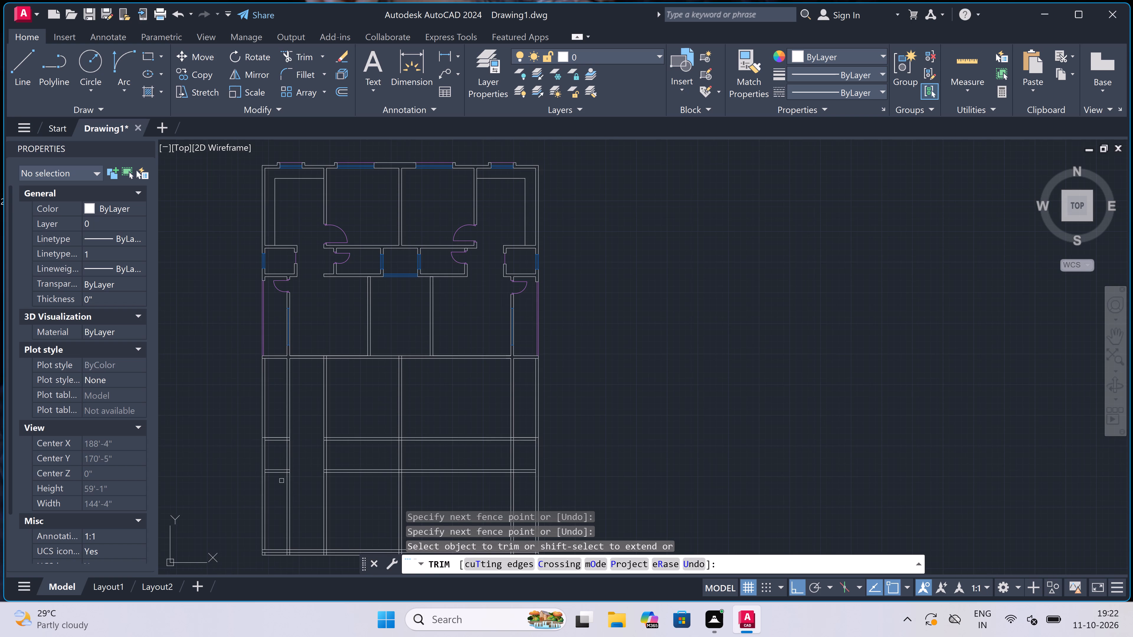
scroll(279, 480, "up", 3)
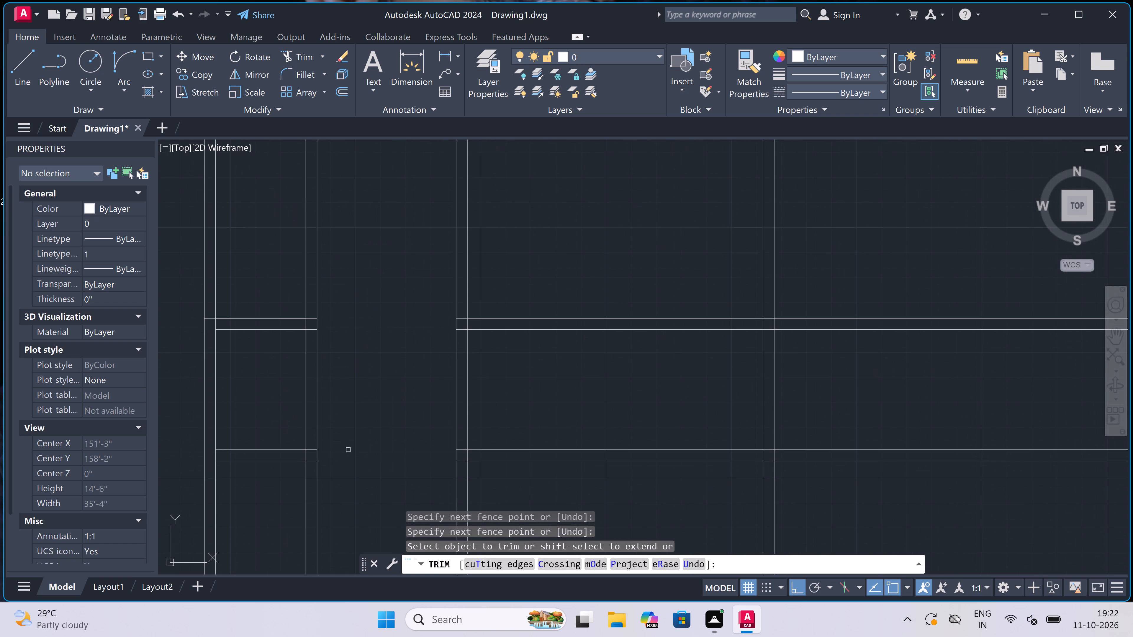
scroll(411, 372, "down", 2)
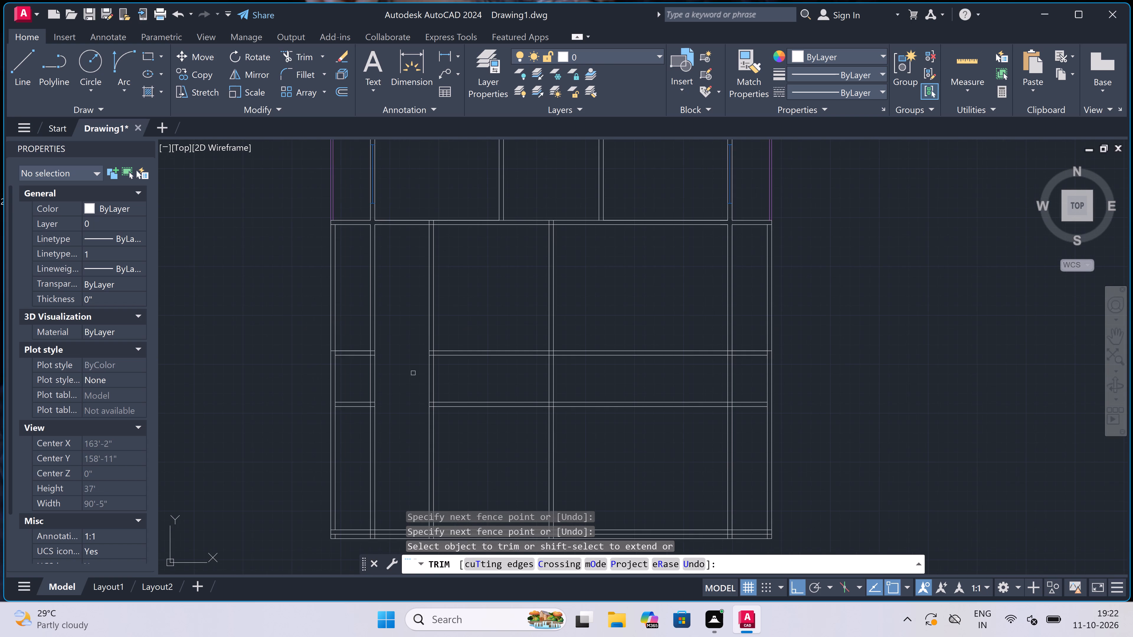
key("Escape")
Draw the western room's inner outline from the outer west wall: 4' east, down to the middle partition's upper line, and back west to the first vertical partition.
type("l")
key("space")
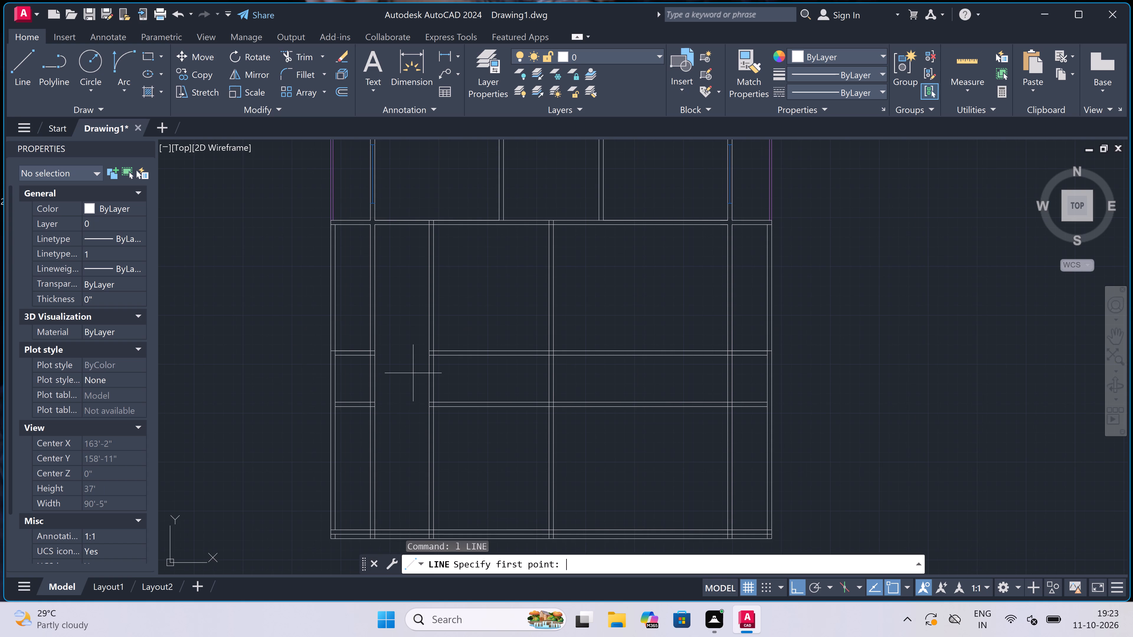
scroll(337, 352, "up", 2)
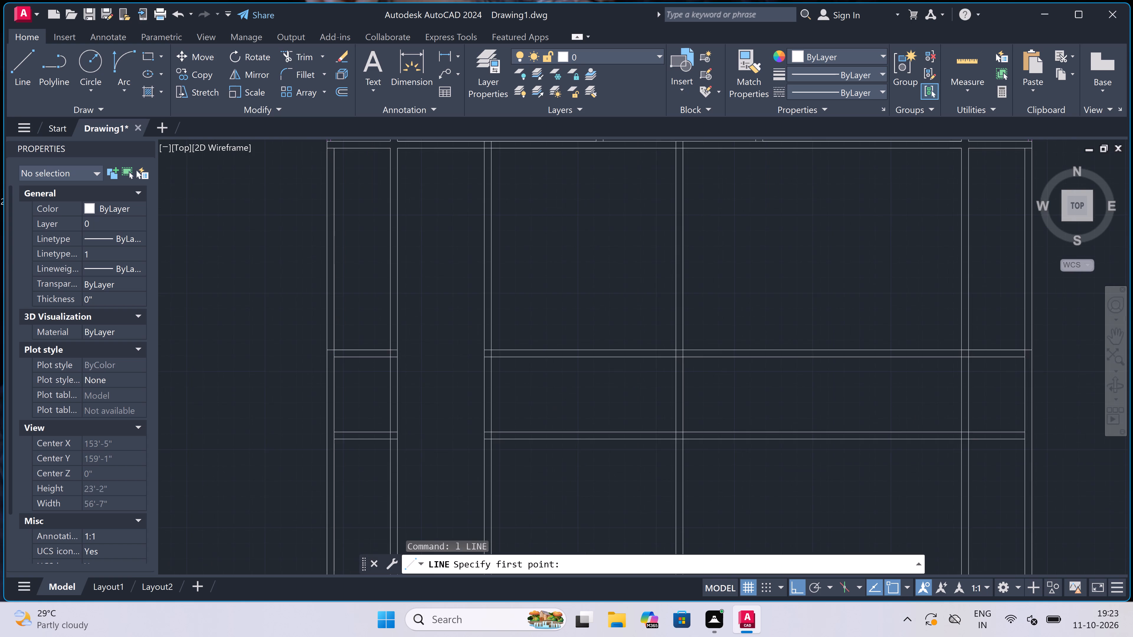
left_click(336, 358)
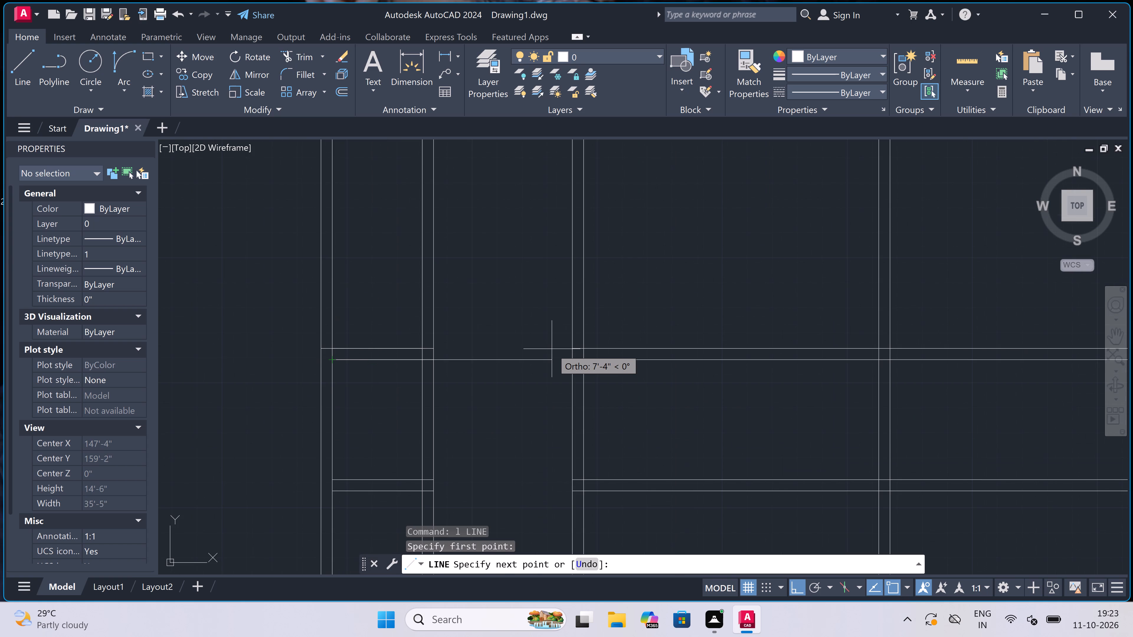
type("4'")
key("space")
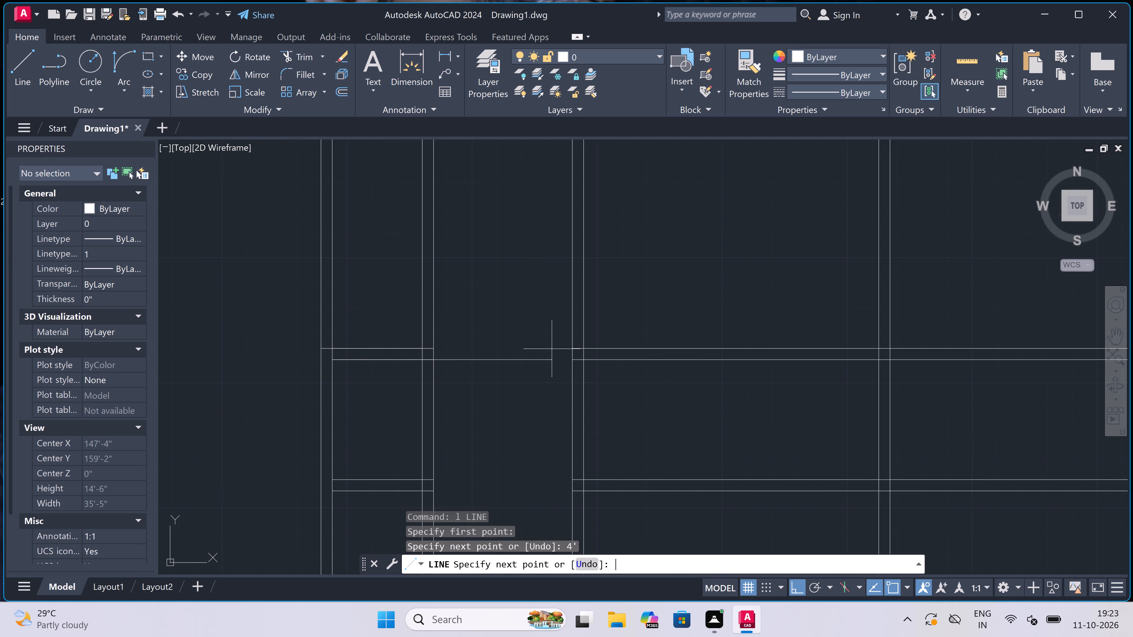
scroll(458, 449, "down", 1)
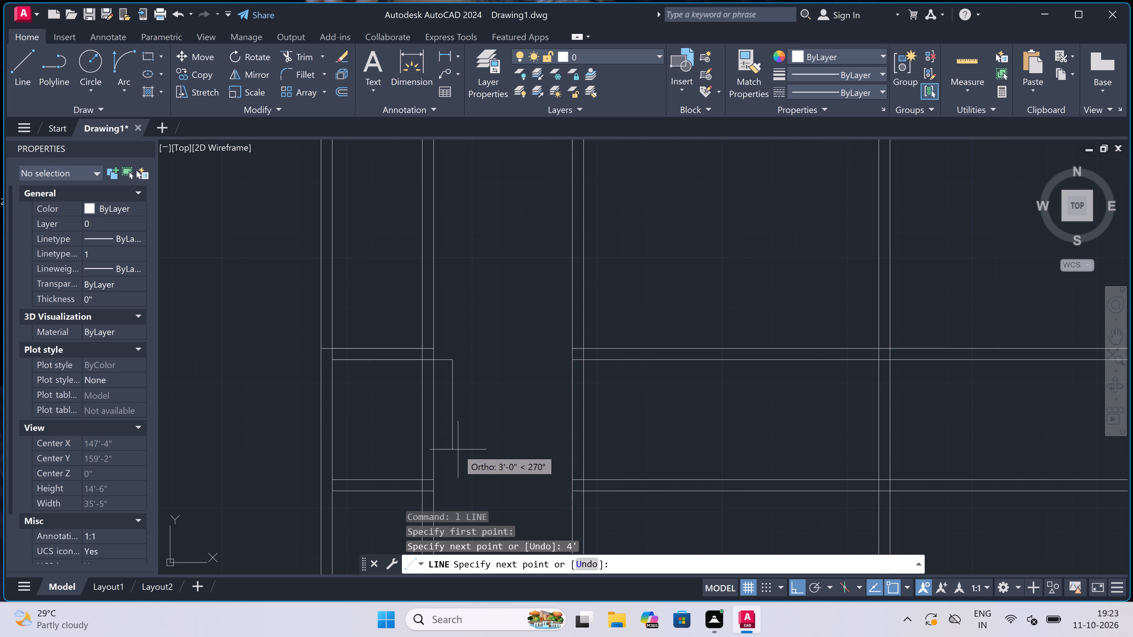
scroll(453, 471, "up", 2)
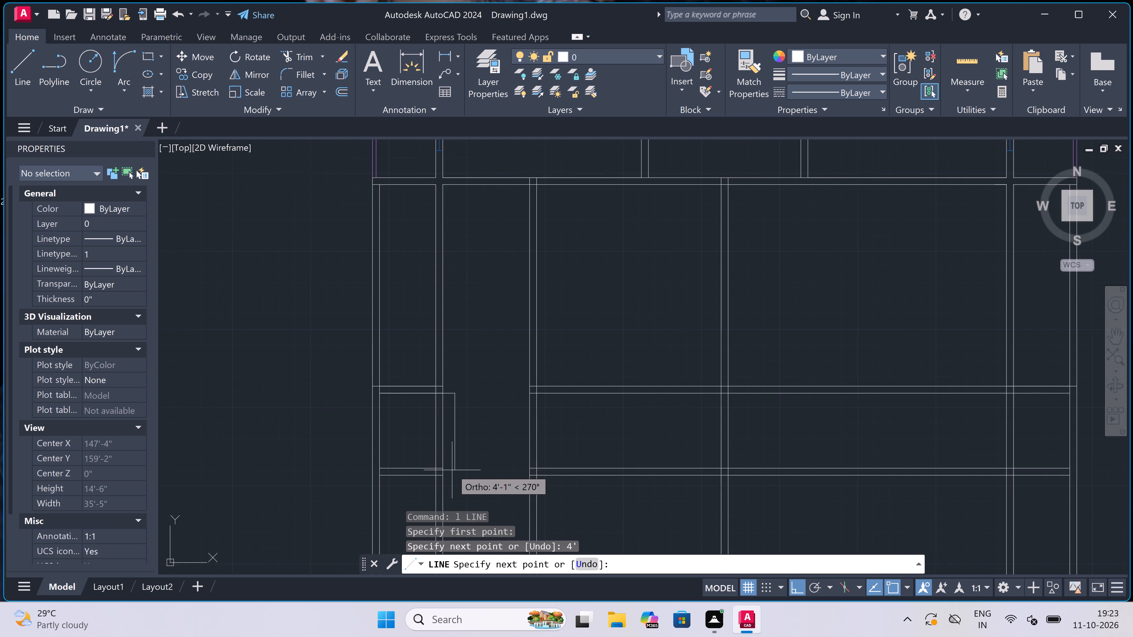
scroll(452, 470, "up", 1)
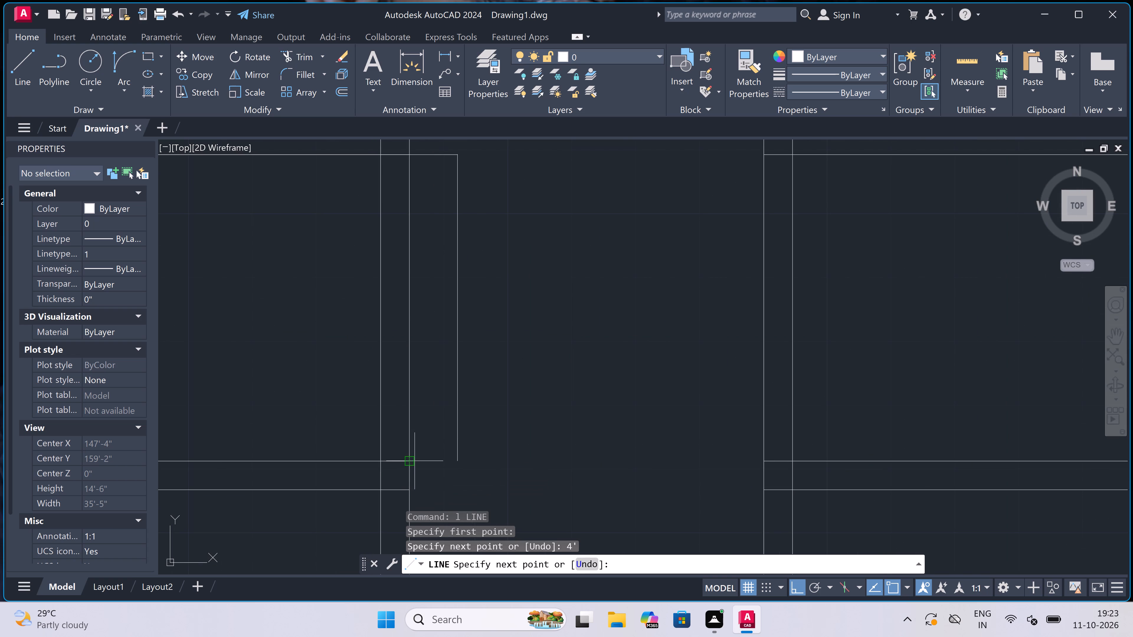
left_click(463, 461)
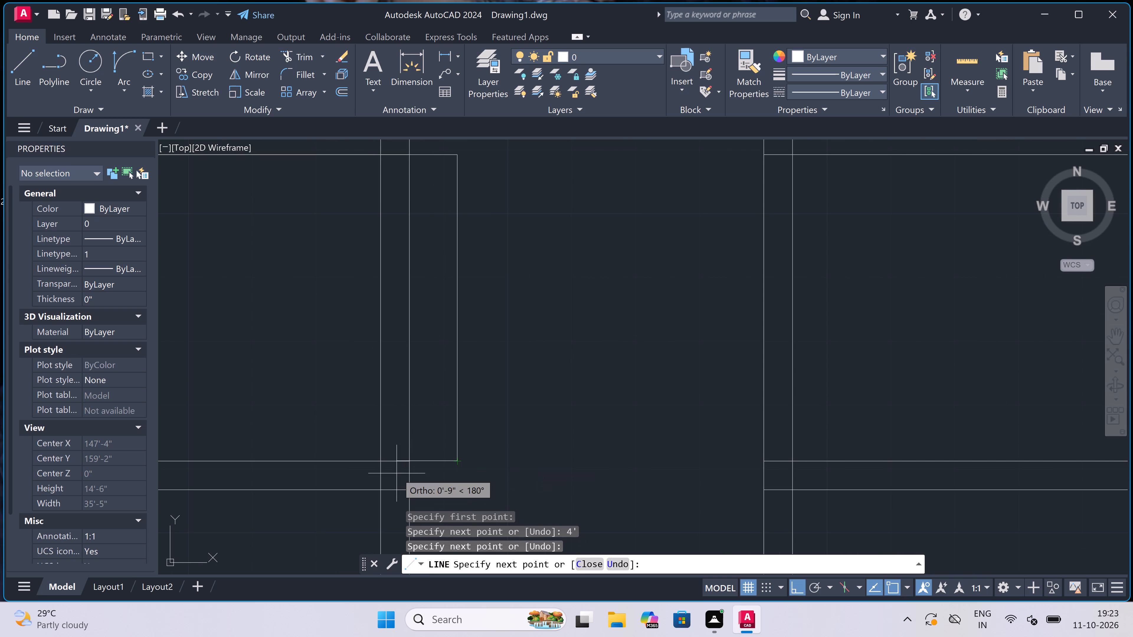
left_click(415, 462)
key("Escape")
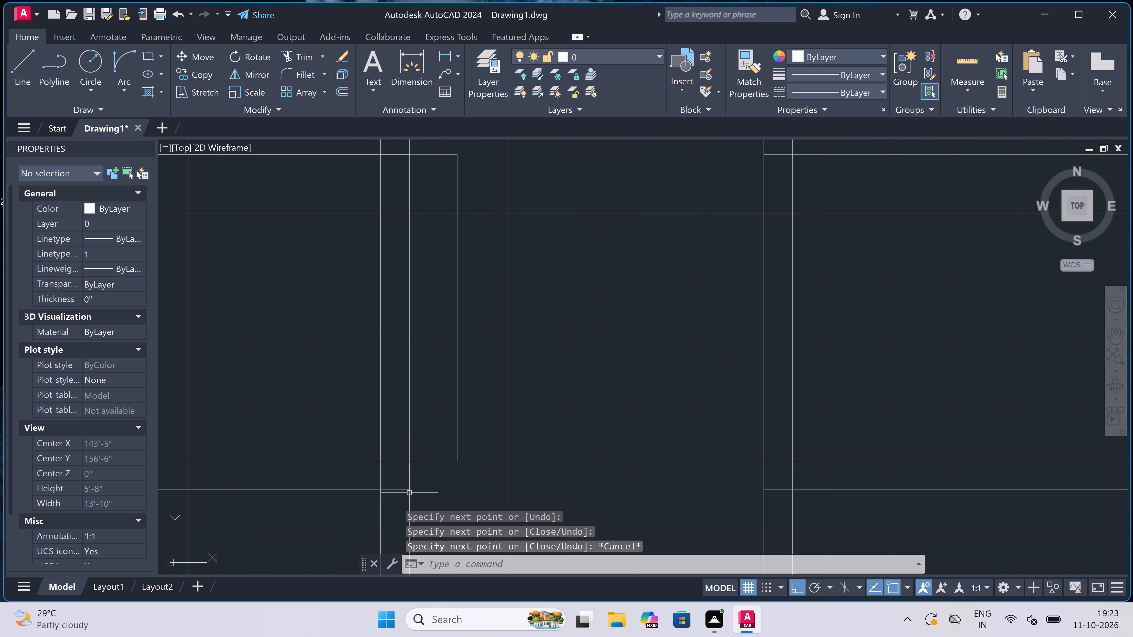
Draw the western room's outer outline 4.5" beyond the inner east line, connecting the middle partition's lower line to the upper partition's upper line.
key("space")
left_click_drag(409, 492, 414, 489)
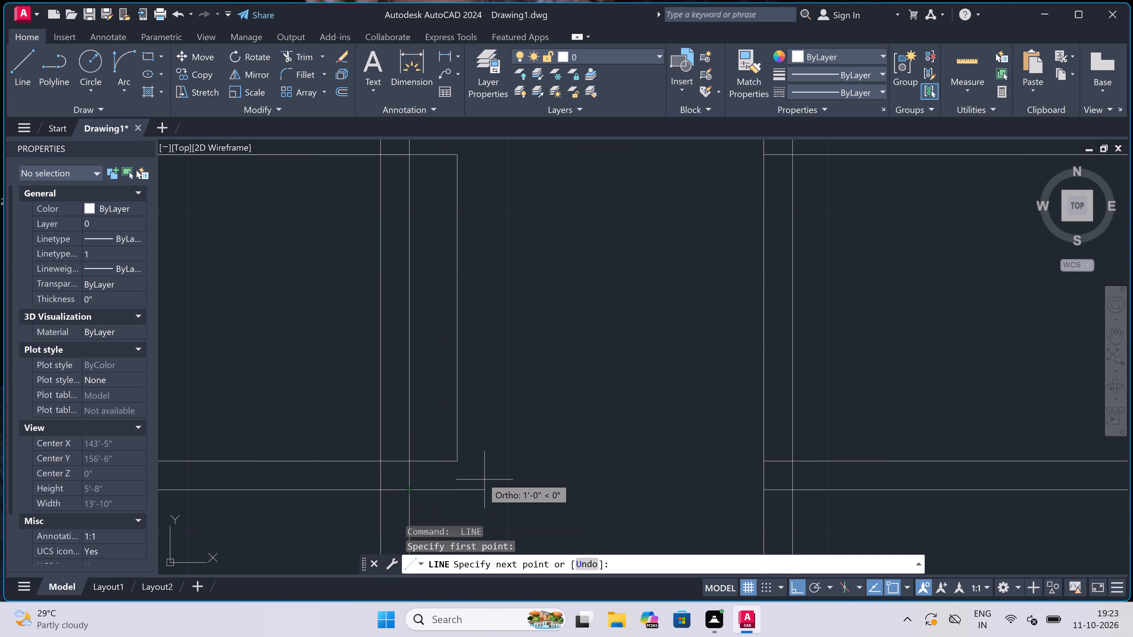
left_click(458, 483)
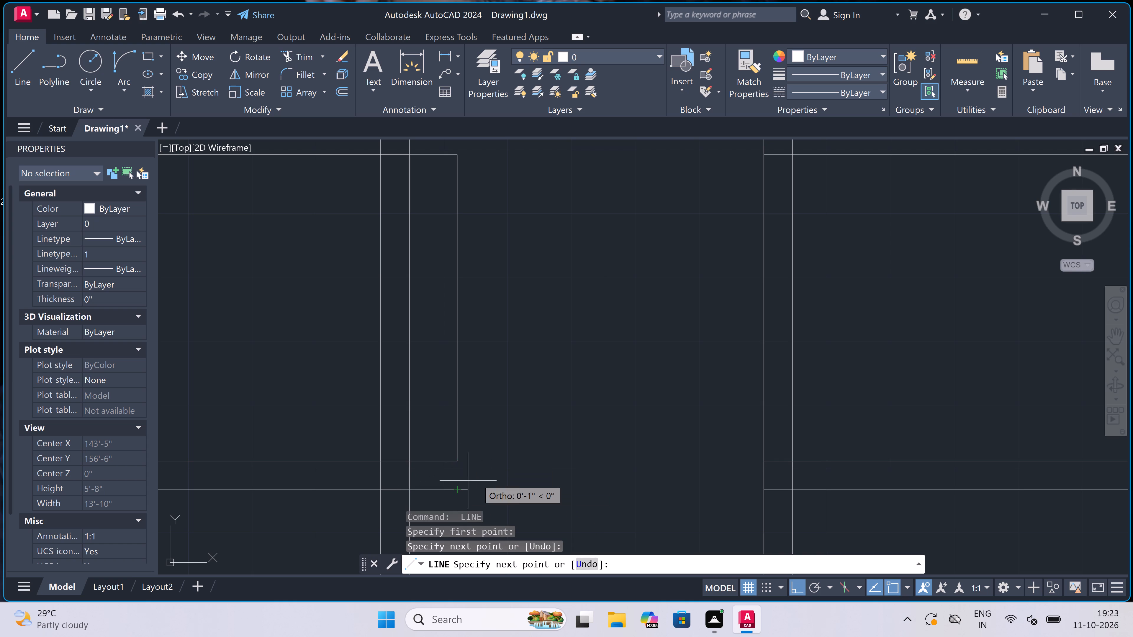
type("4.5'")
key("BackSpace")
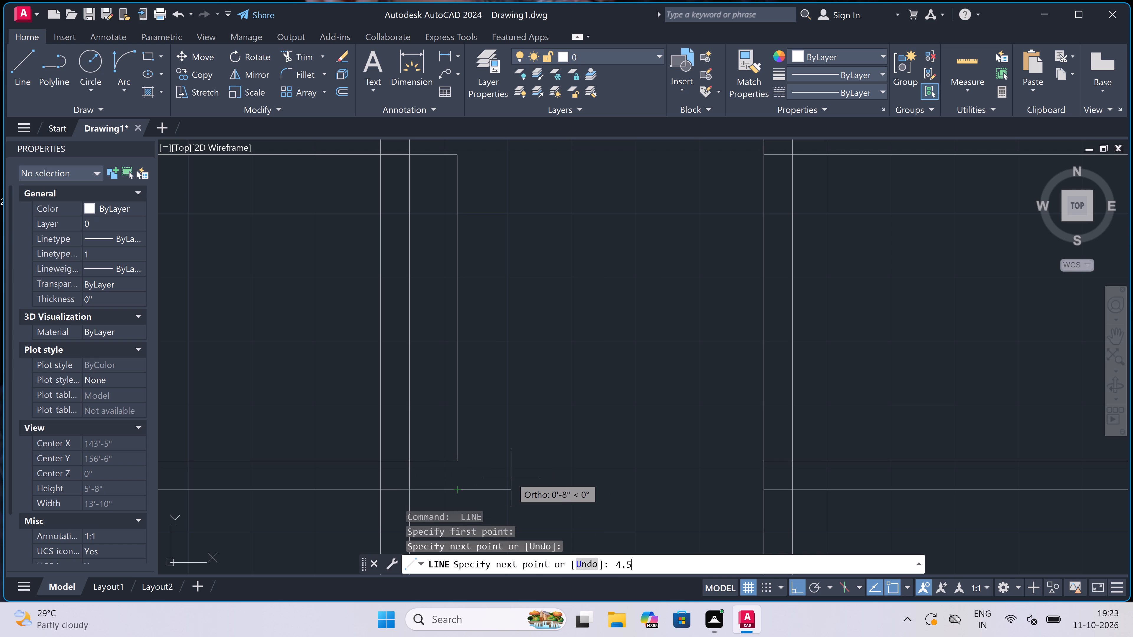
type("\"")
key("space")
scroll(490, 380, "down", 1)
scroll(478, 206, "up", 3)
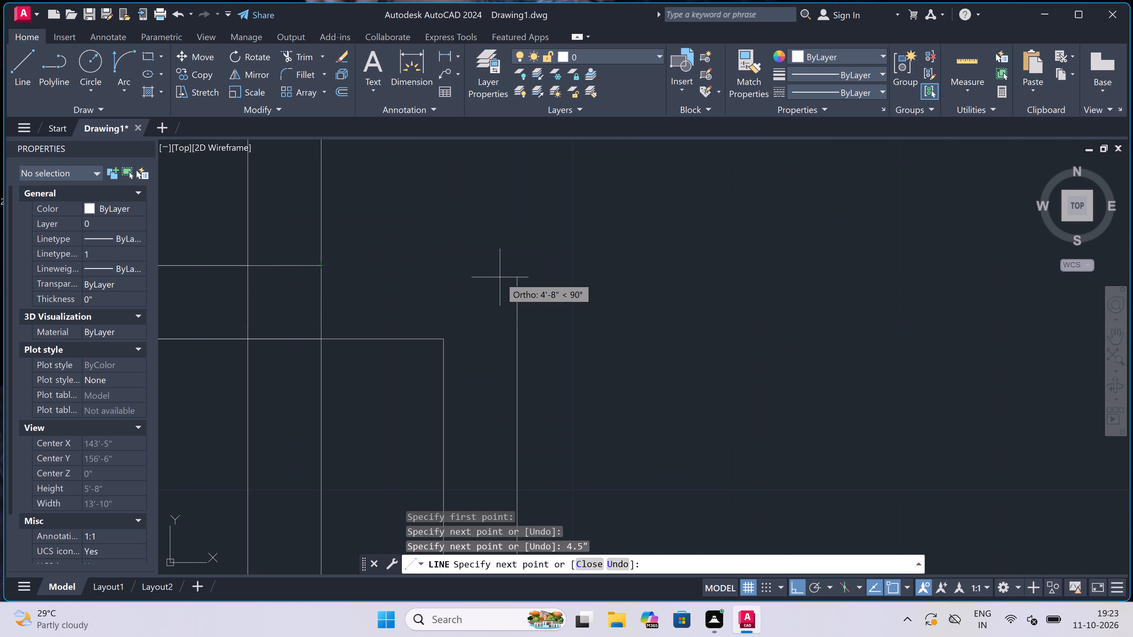
left_click(513, 266)
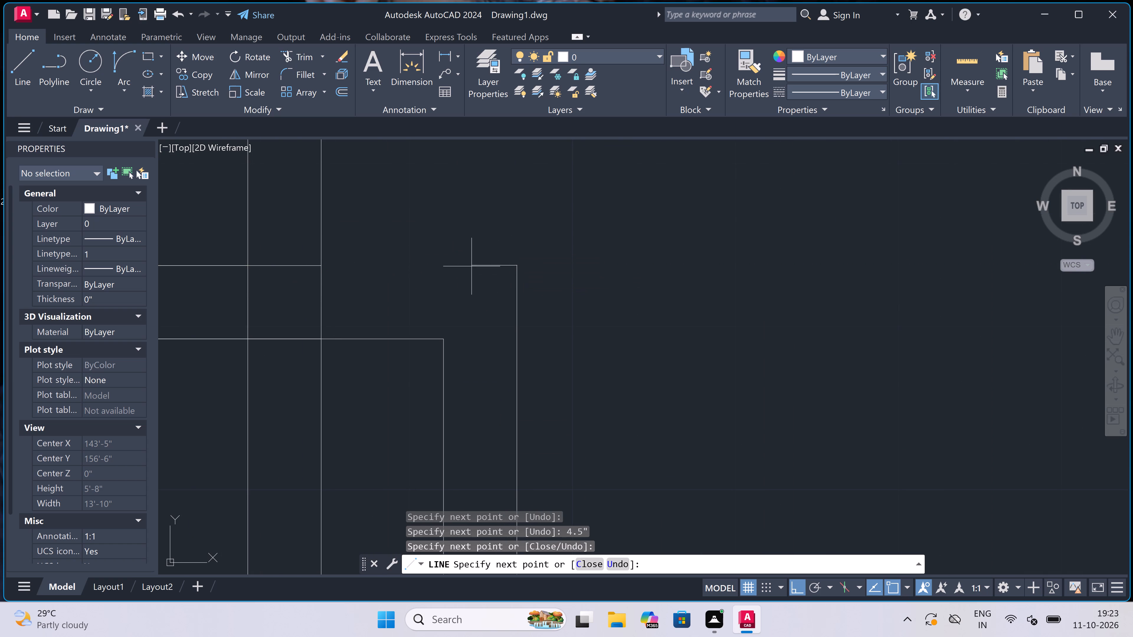
left_click(326, 268)
key("Escape")
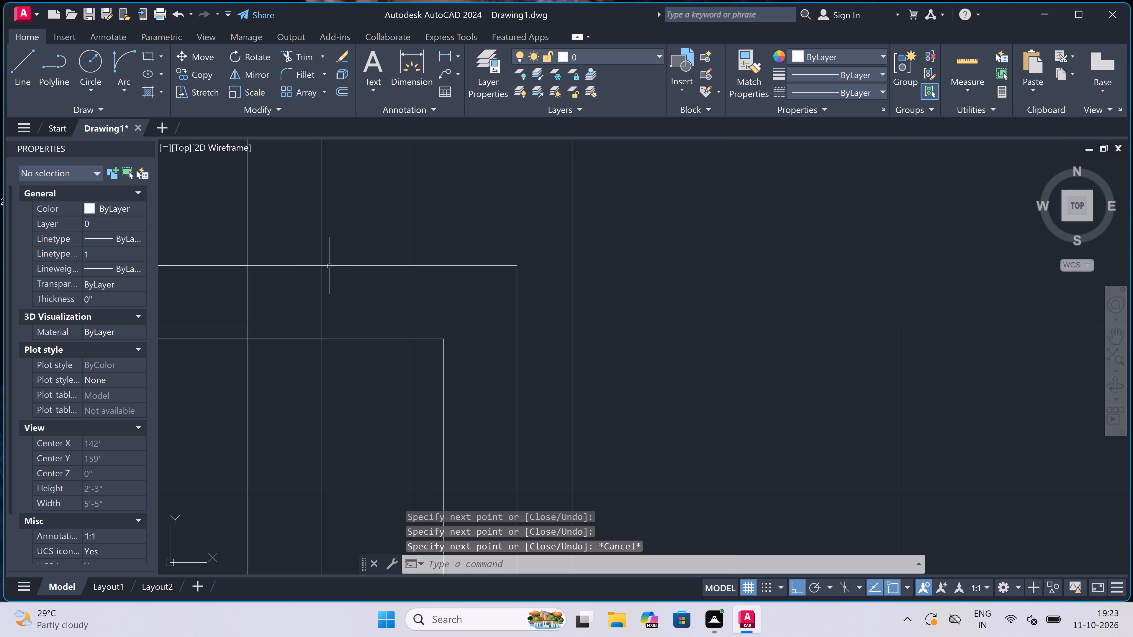
Trim both lines of the first vertical partition east of the outer west wall through the new room and its upper and lower walls.
type("tr")
key("space")
scroll(334, 267, "down", 1)
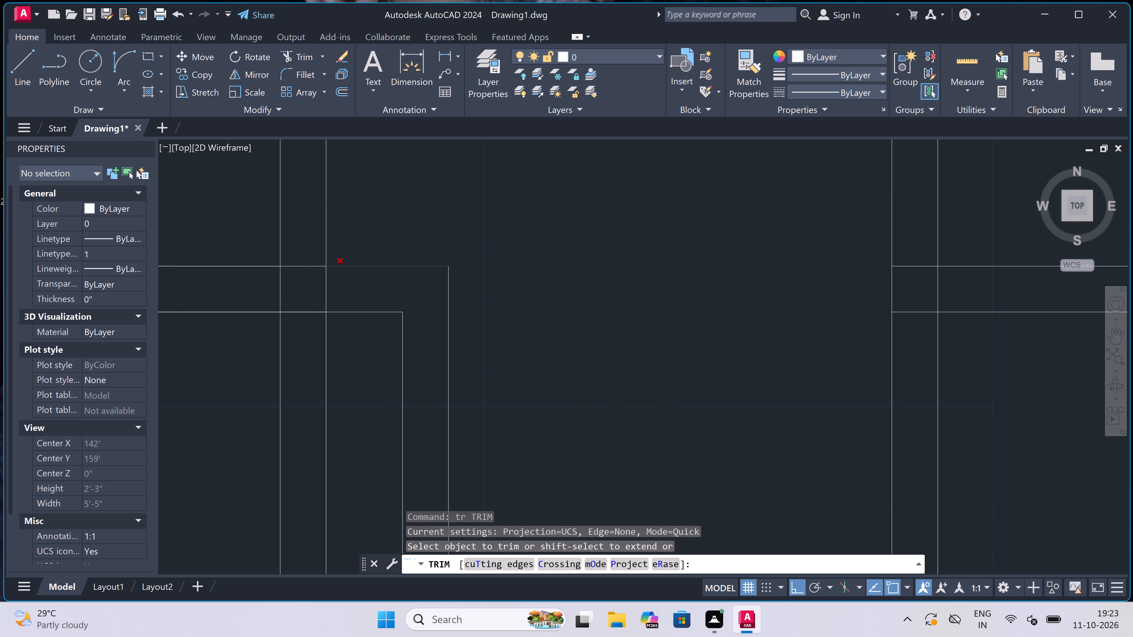
left_click(351, 282)
left_click(277, 290)
scroll(278, 290, "down", 2)
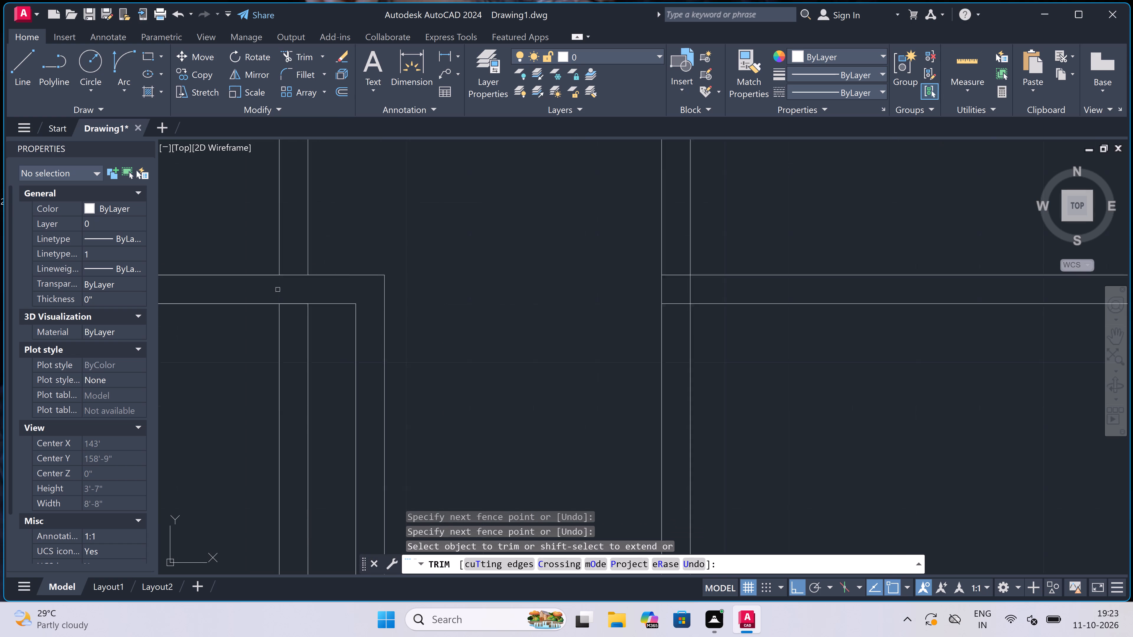
scroll(275, 505, "up", 2)
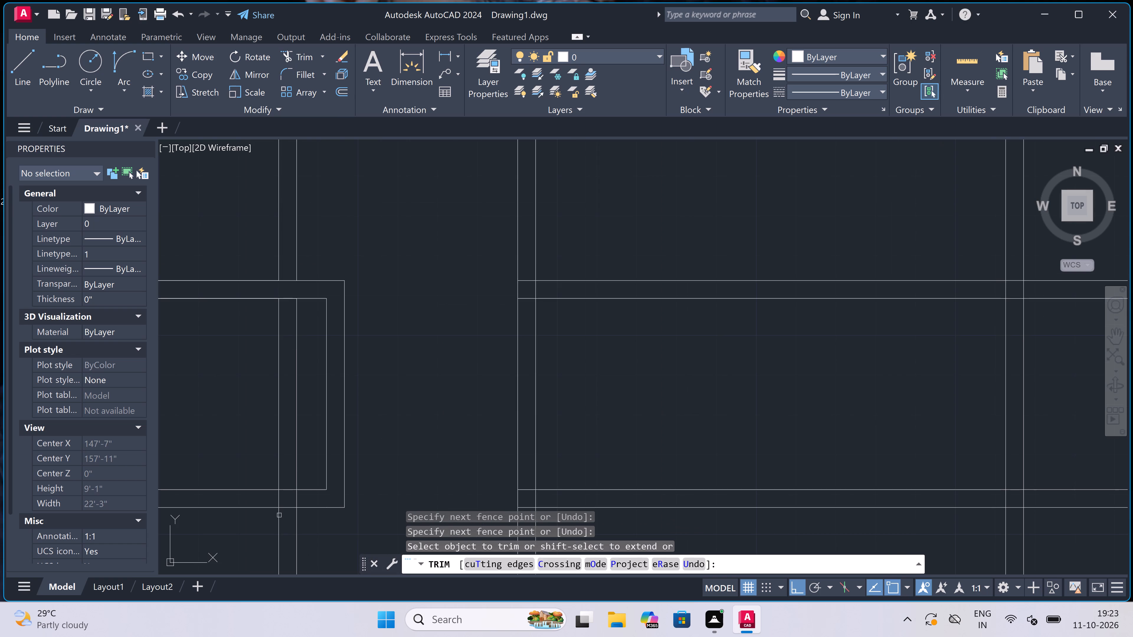
left_click_drag(271, 500, 275, 500)
left_click(346, 503)
scroll(345, 484, "down", 3)
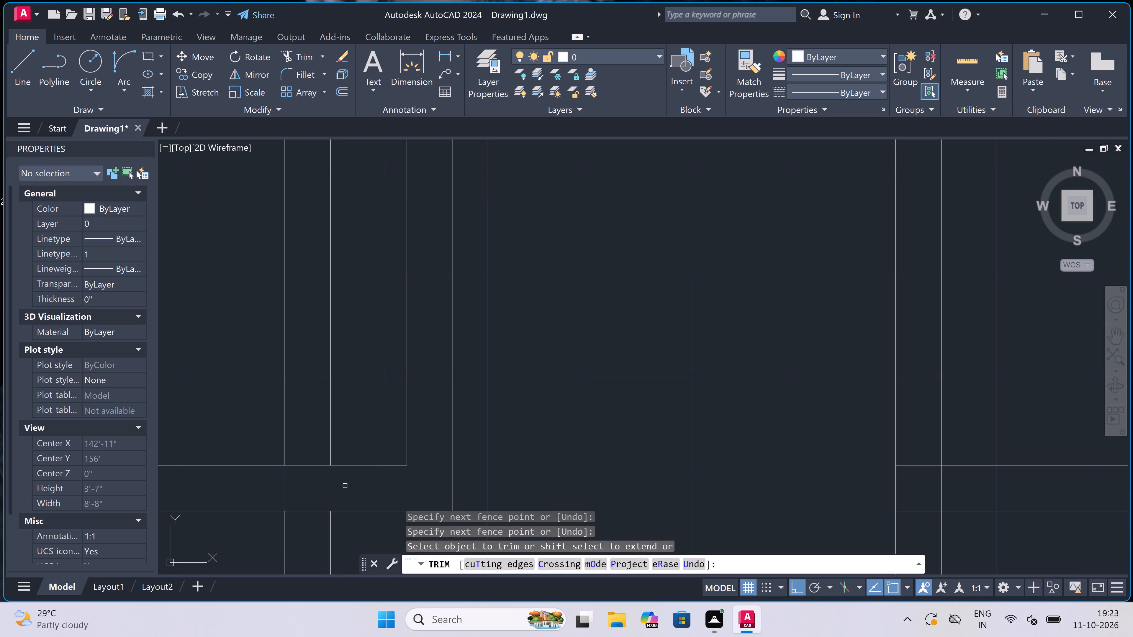
left_click(352, 429)
left_click(261, 428)
scroll(263, 426, "down", 3)
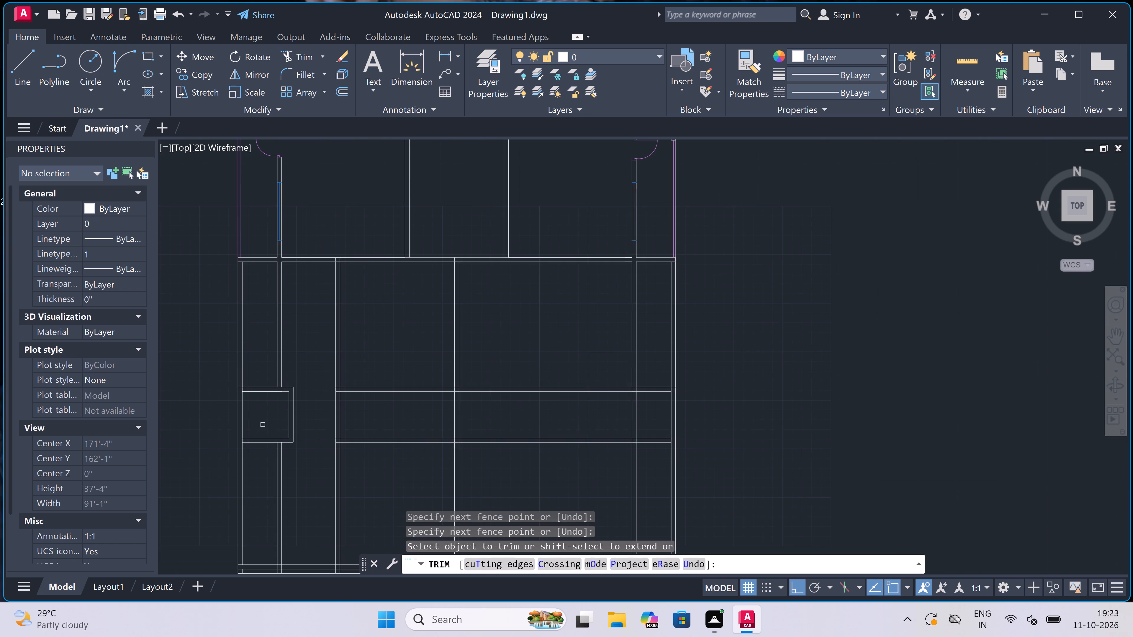
Trim the outer west wall's inner face line between the two lines of the upper horizontal partition.
scroll(236, 373, "up", 2)
scroll(244, 446, "up", 2)
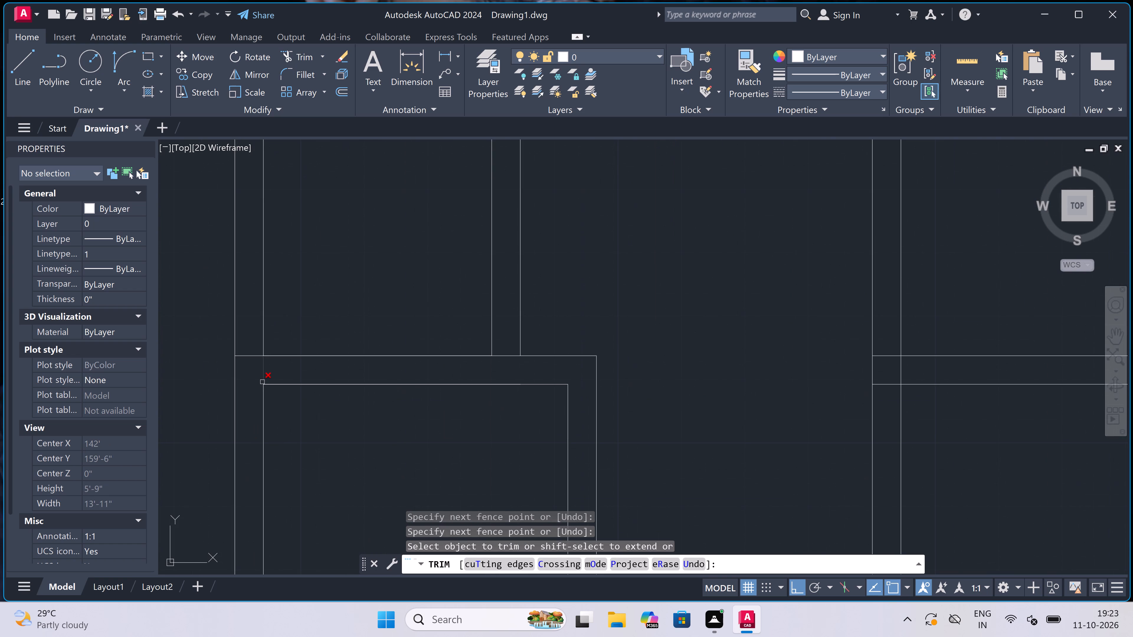
scroll(262, 382, "up", 1)
left_click(259, 374)
left_click(290, 376)
Trim both lines of the outer west and outer east walls between the top horizontal wall and the upper partition.
scroll(286, 375, "down", 4)
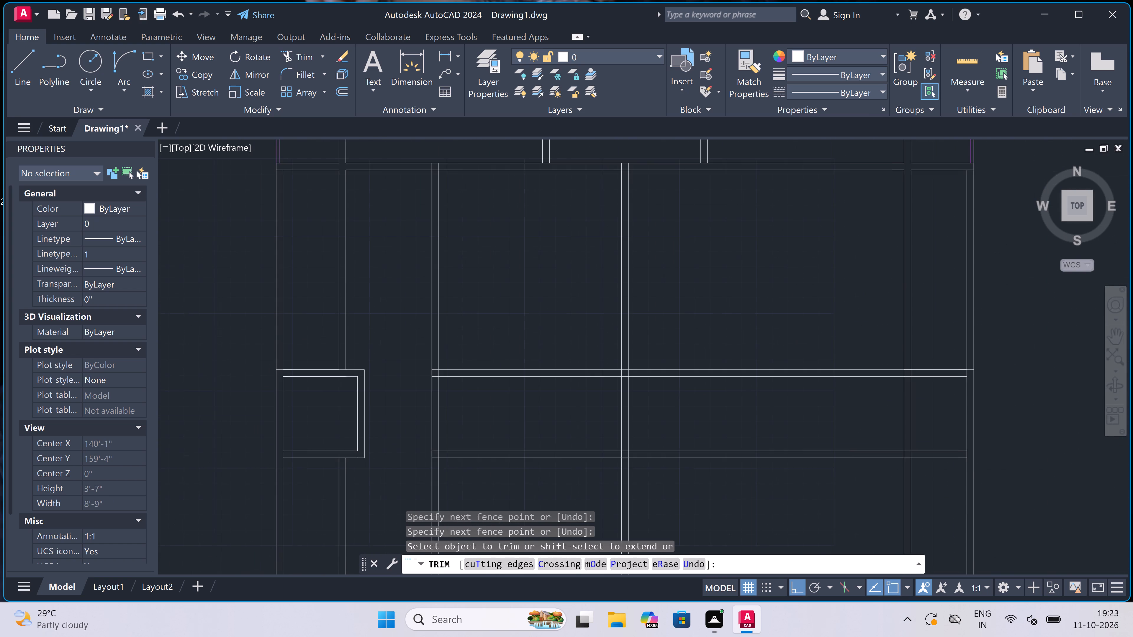
scroll(286, 375, "down", 1)
scroll(280, 341, "up", 1)
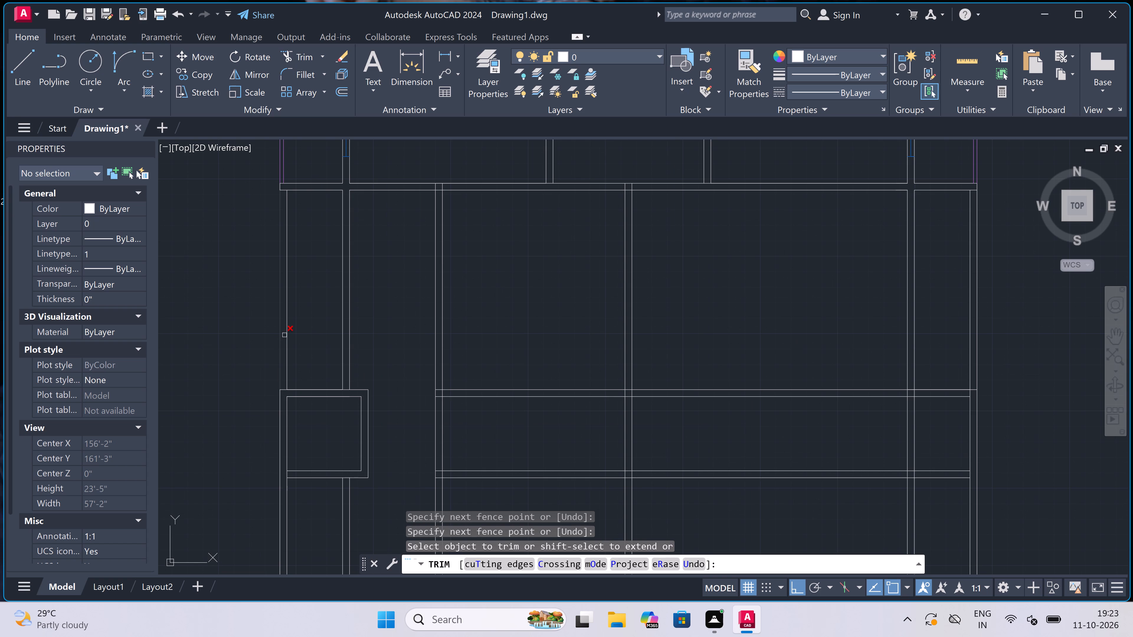
left_click(306, 316)
left_click(243, 329)
scroll(248, 327, "down", 2)
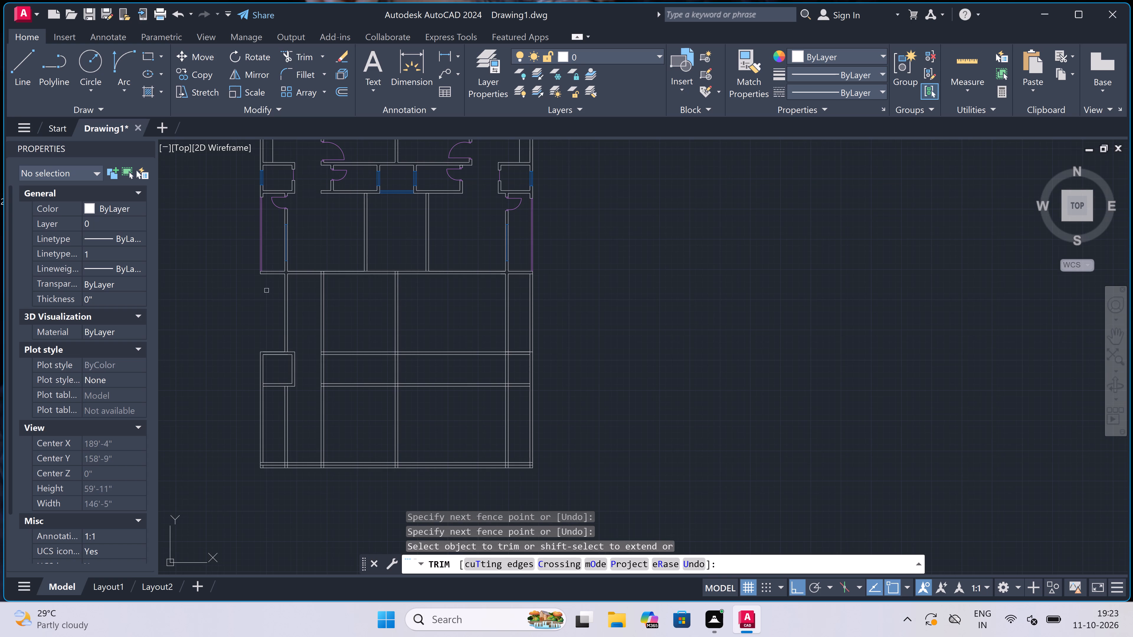
scroll(595, 317, "up", 2)
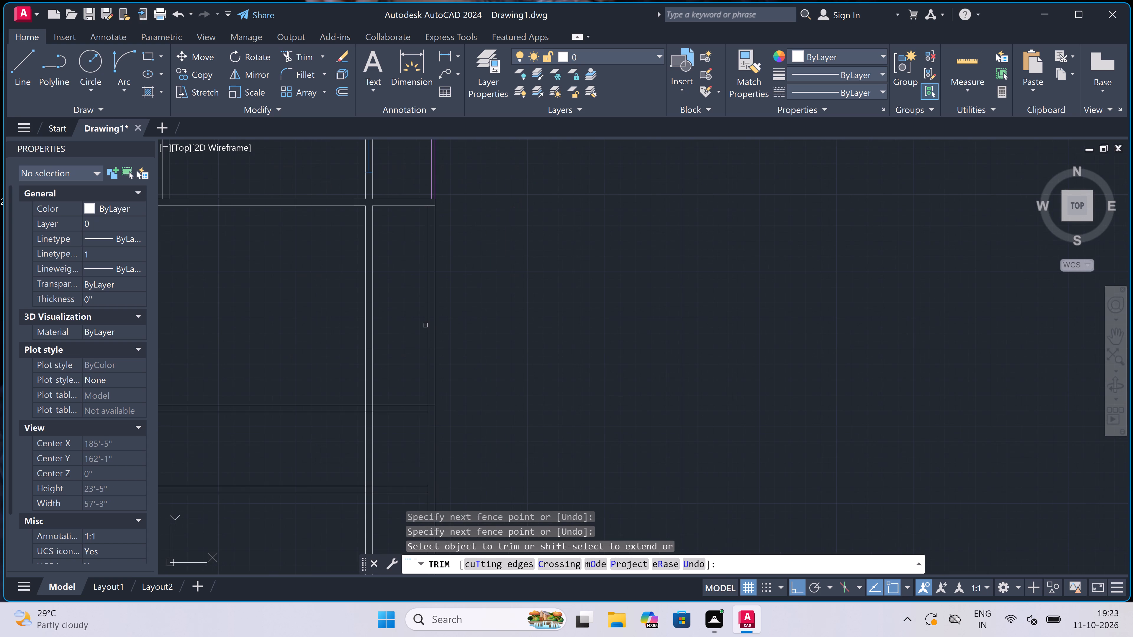
left_click(425, 326)
left_click(459, 326)
Trim the easternmost interior vertical partition and the outer east wall's inner face within the thickness of the upper and middle partitions.
scroll(431, 413, "up", 3)
left_click(424, 398)
scroll(323, 400, "down", 2)
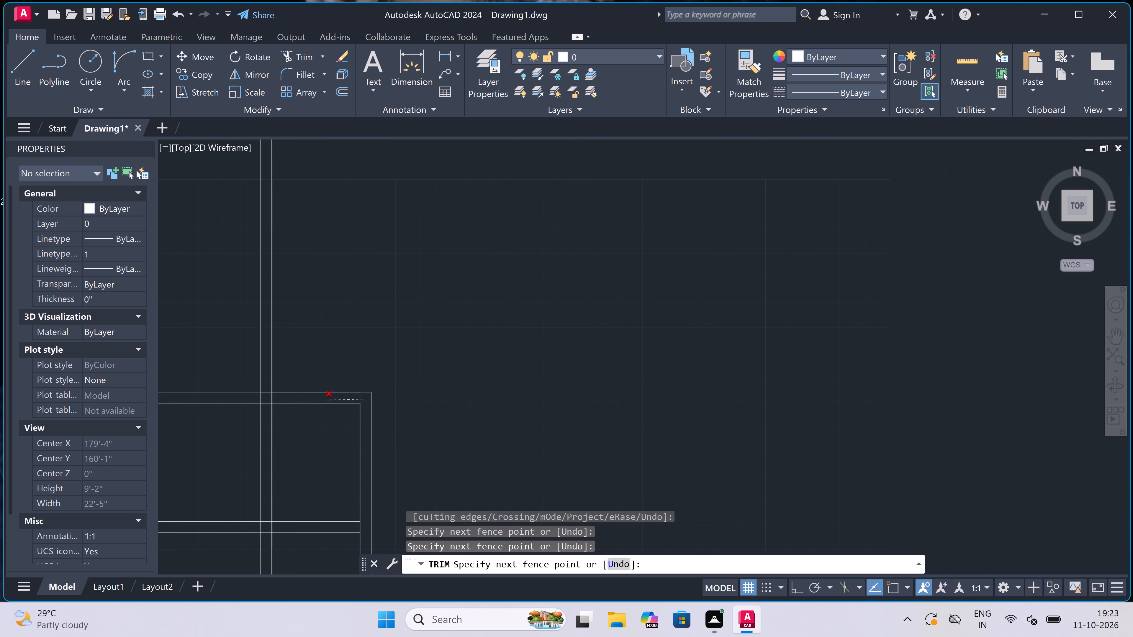
scroll(243, 400, "up", 2)
left_click(243, 399)
scroll(243, 399, "down", 2)
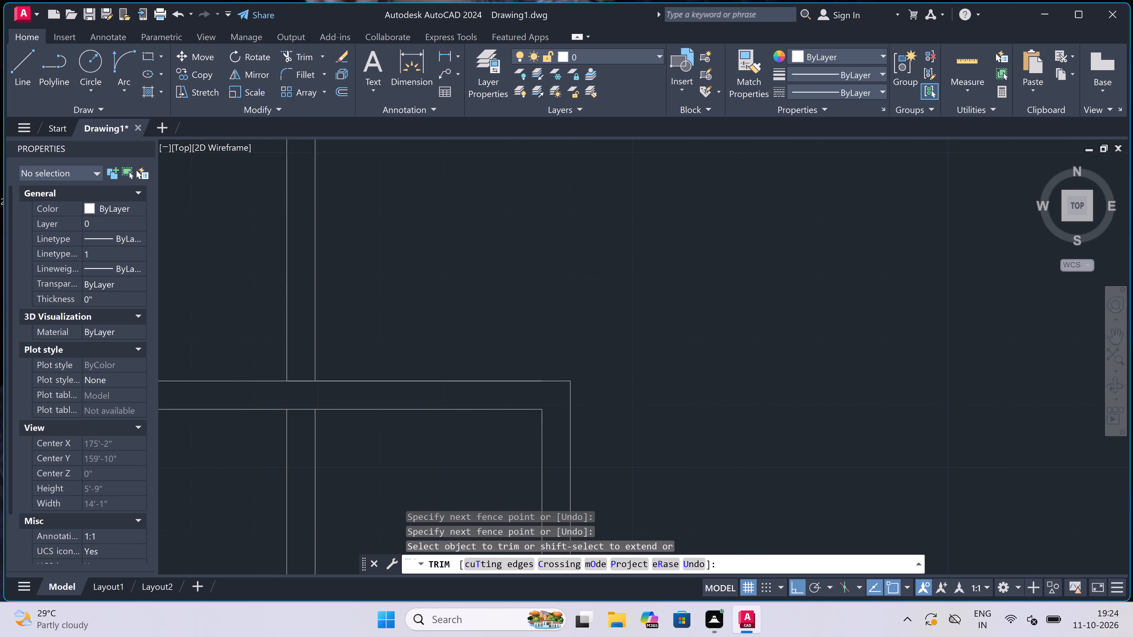
scroll(243, 399, "down", 2)
scroll(252, 487, "up", 3)
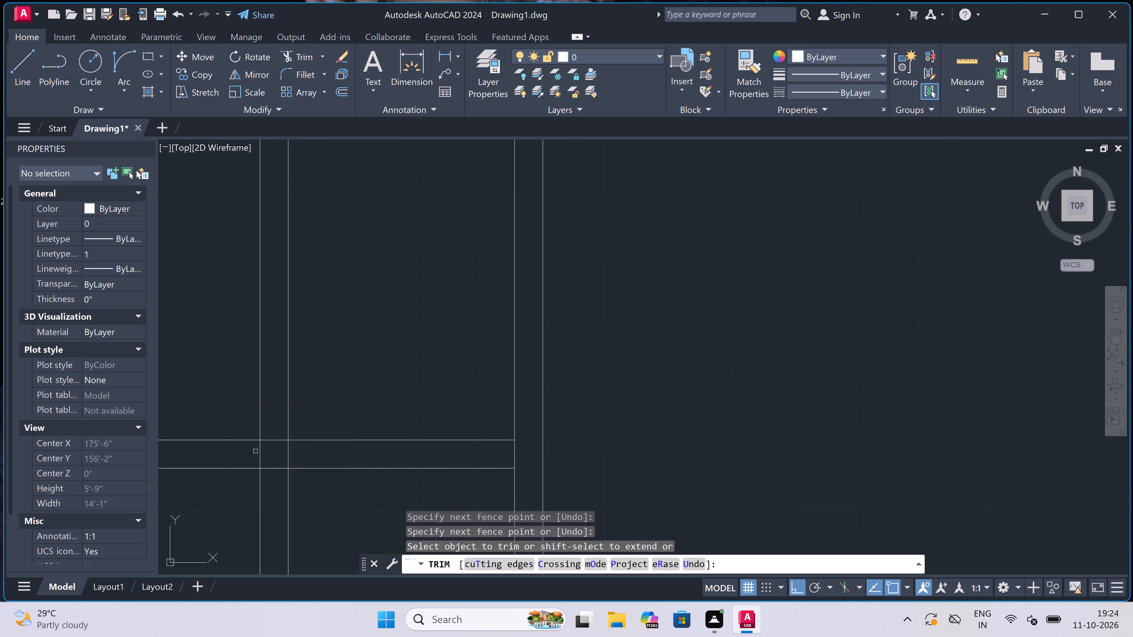
left_click(257, 450)
left_click(522, 452)
Trim both lines of the easternmost interior vertical partition between the upper and middle horizontal partitions.
scroll(522, 452, "down", 3)
left_click(492, 420)
left_click(377, 422)
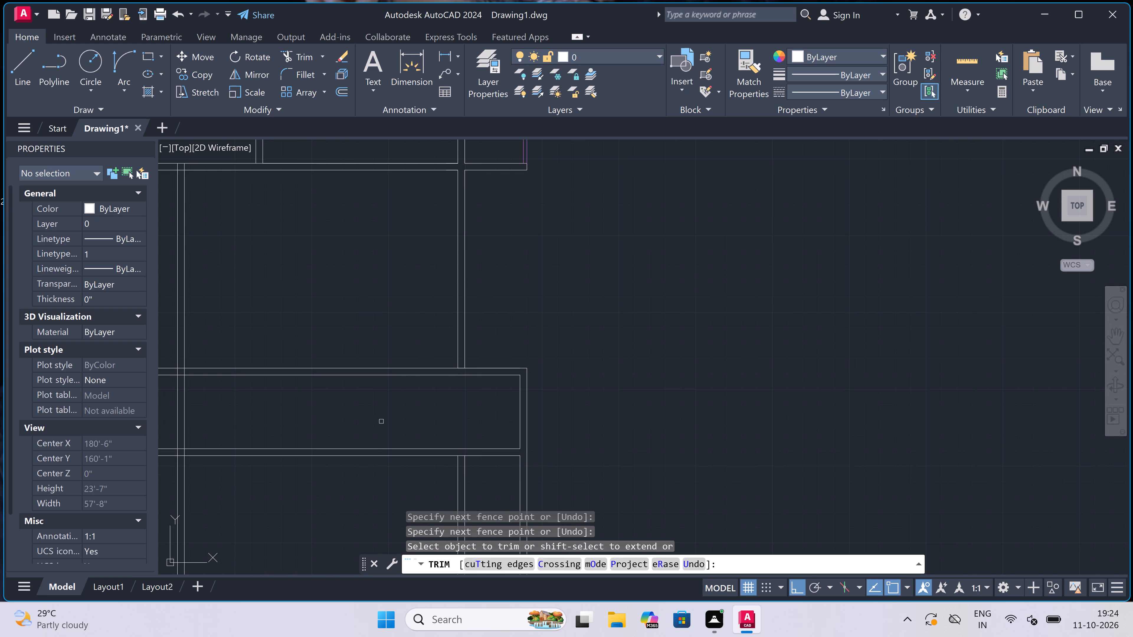
key("Escape")
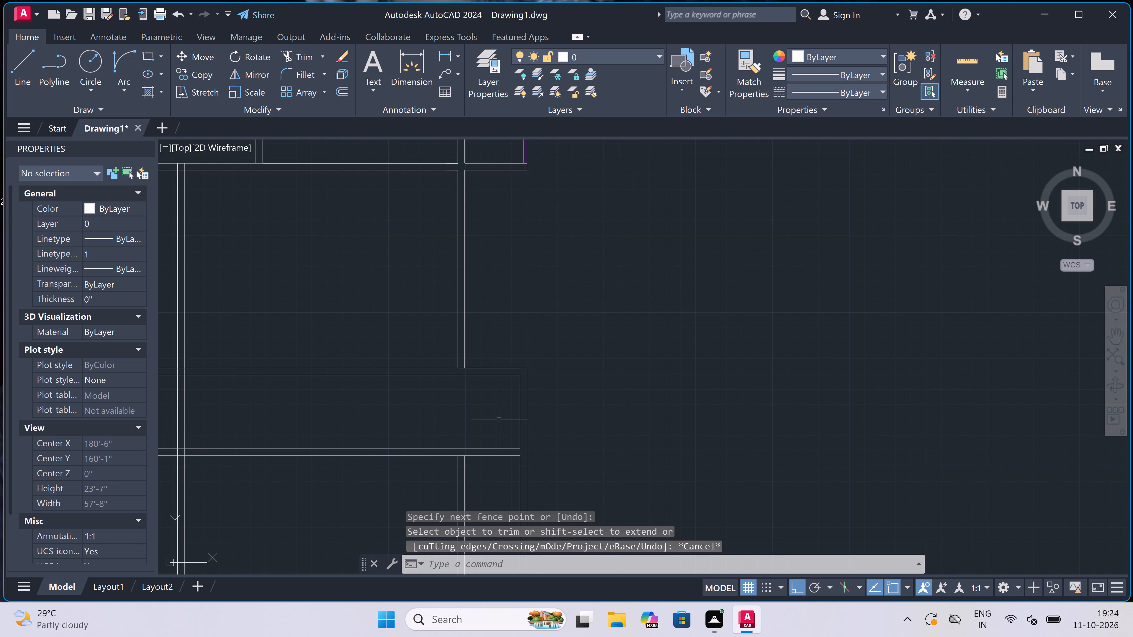
Draw a 4.5"-thick vertical partition 4' west of the outer east wall's inner face, spanning between the upper and middle horizontal partitions.
key("l")
key("space")
scroll(520, 389, "up", 1)
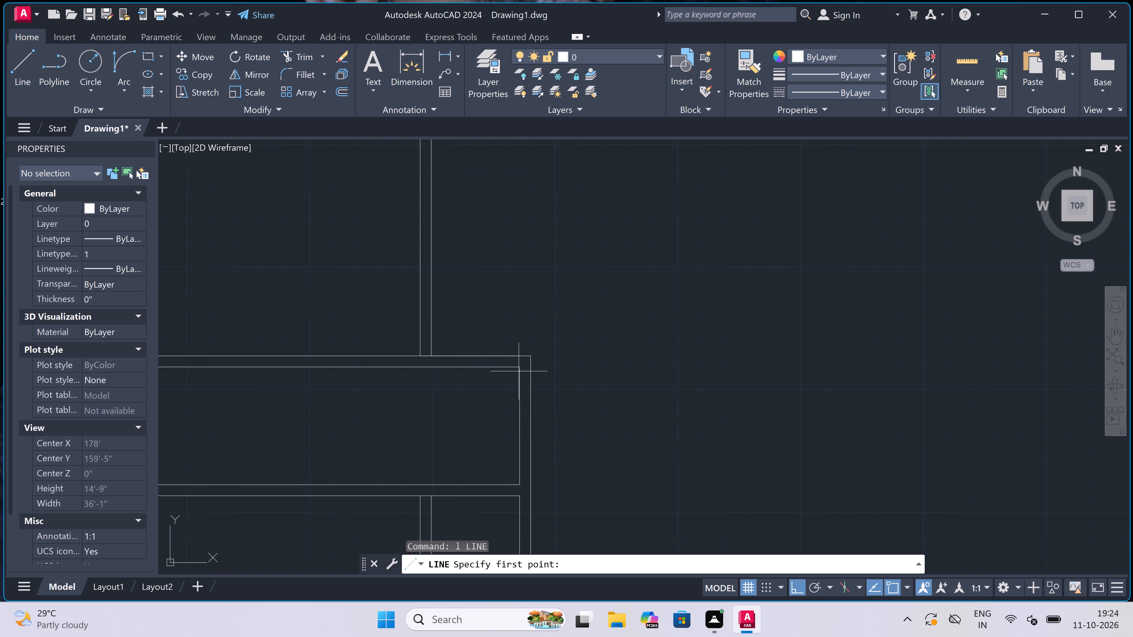
left_click(520, 365)
type("4'")
key("space")
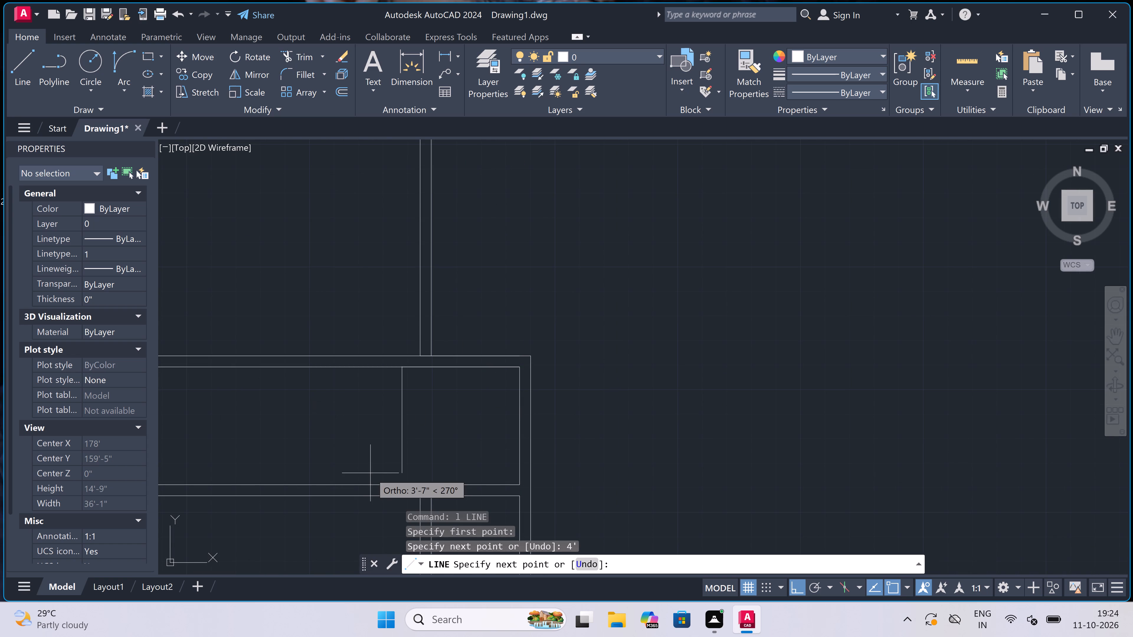
left_click(403, 487)
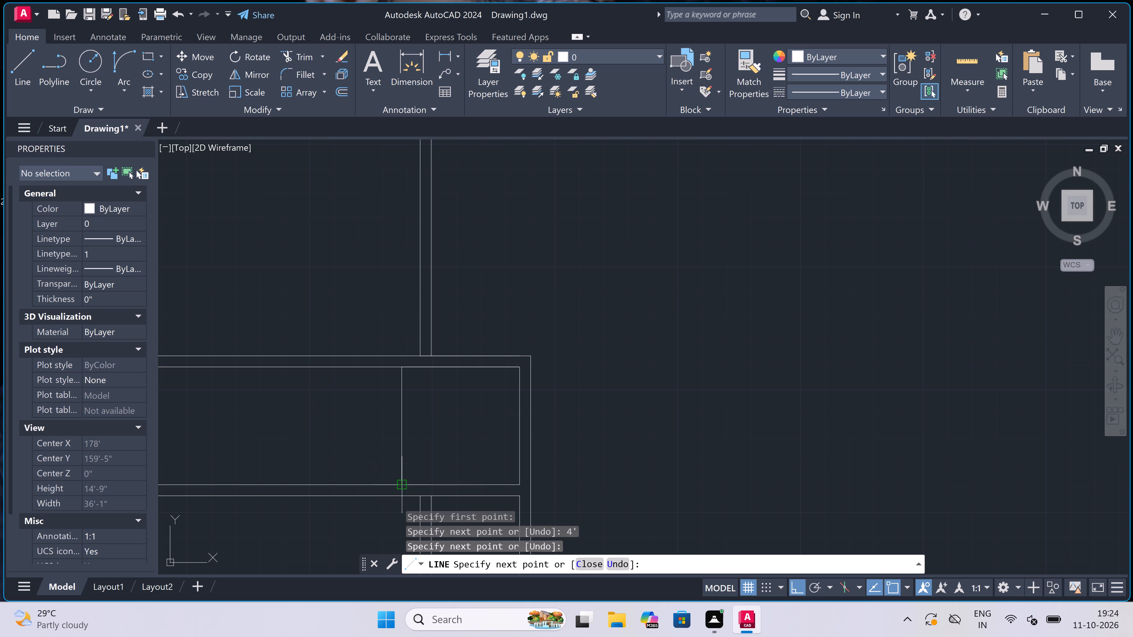
type("4.5\"")
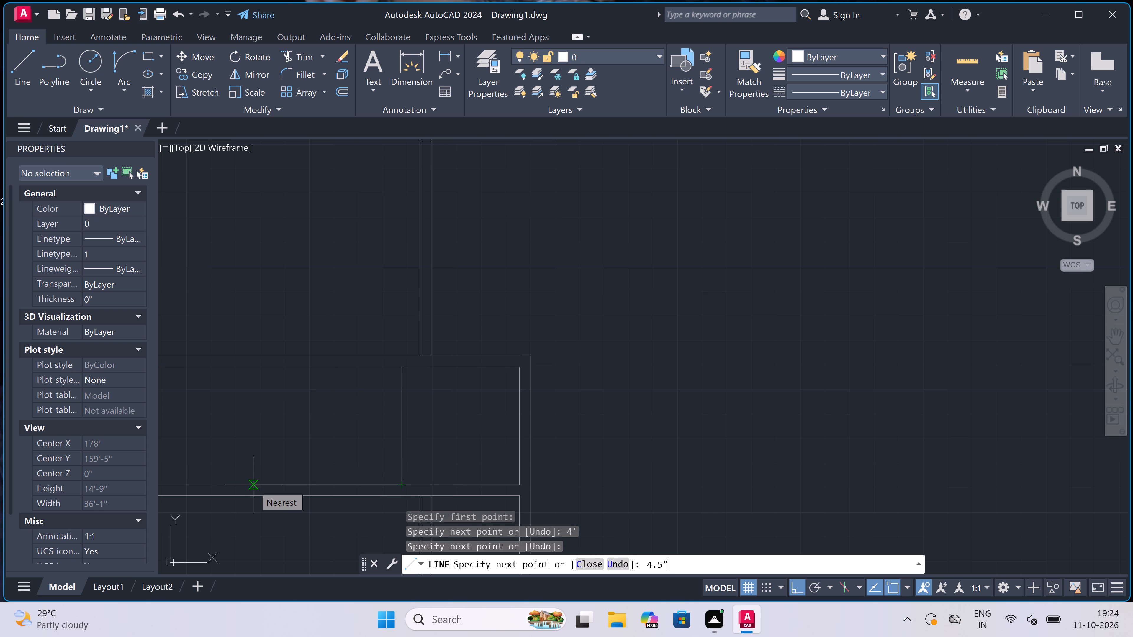
key("space")
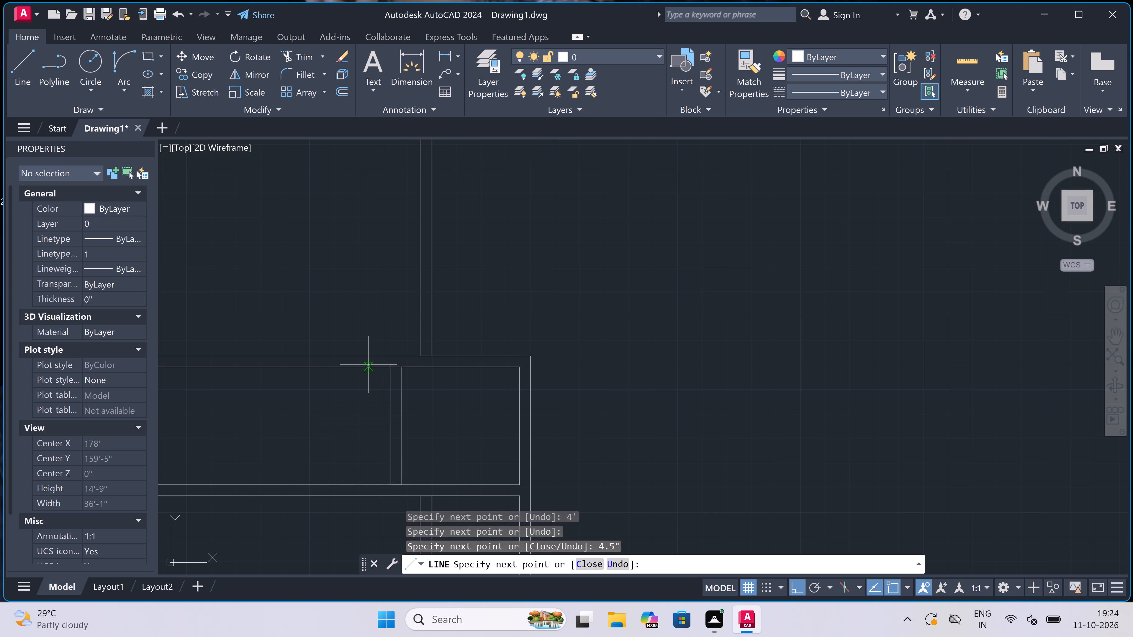
left_click(390, 365)
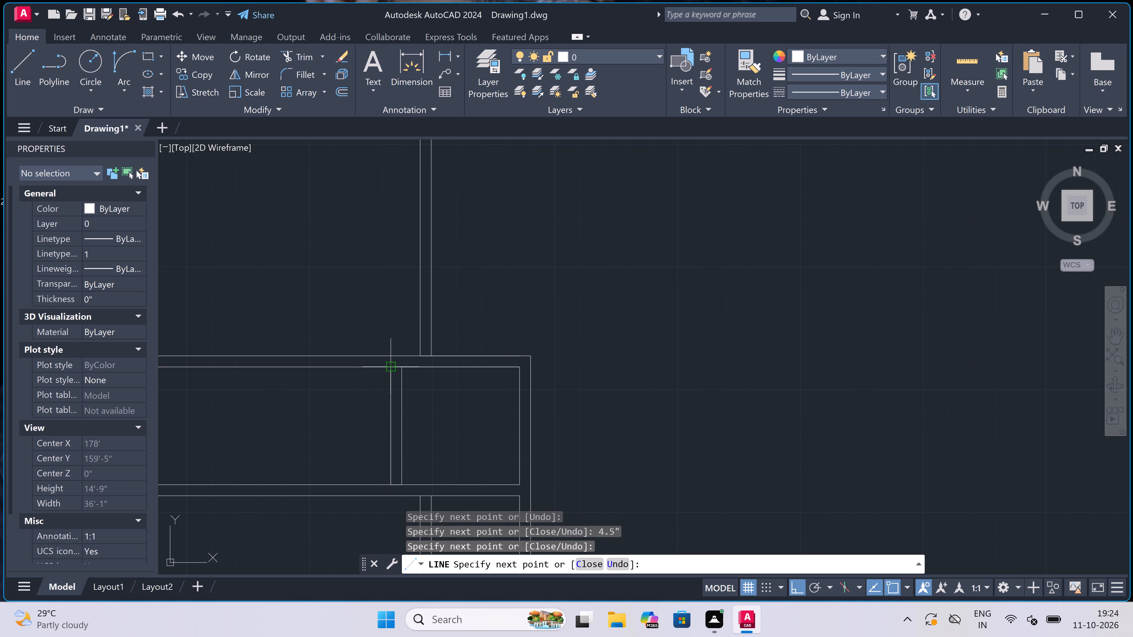
key("Escape")
Delete the 4' offset guide line lying along the upper partition's lower line, east of the new vertical partition.
left_click(401, 383)
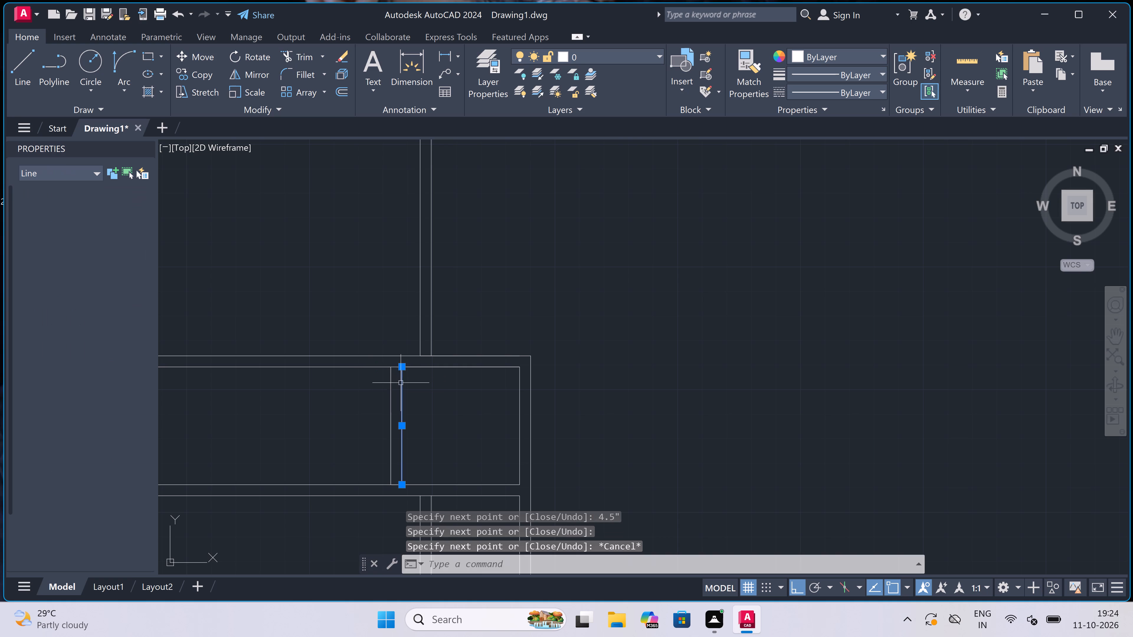
key("Escape")
scroll(439, 368, "up", 1)
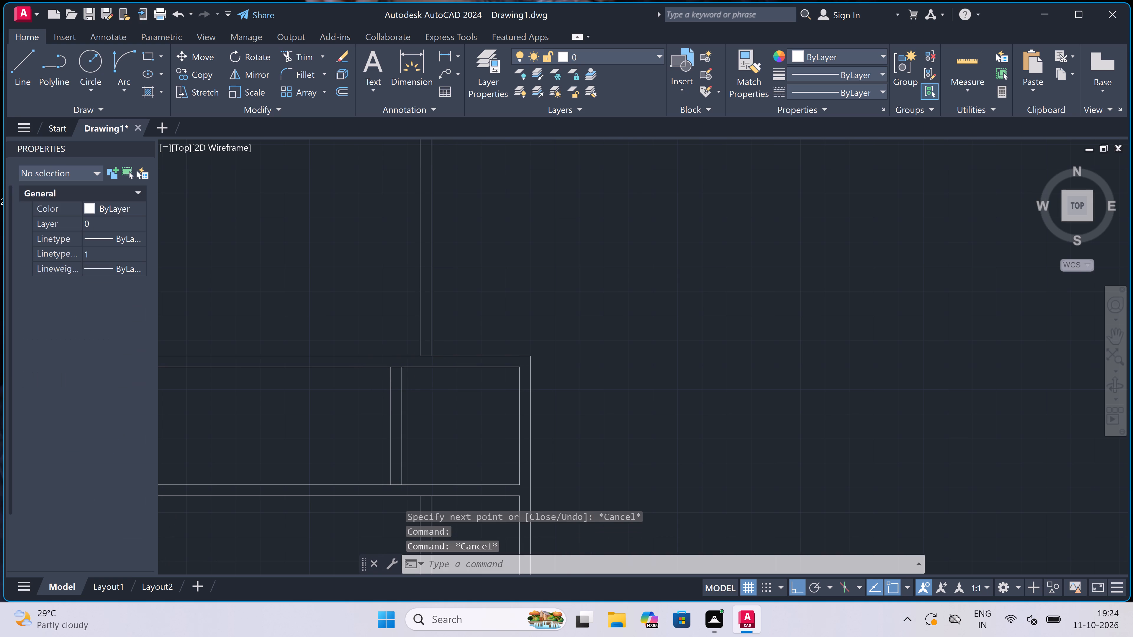
left_click(439, 367)
key("Delete")
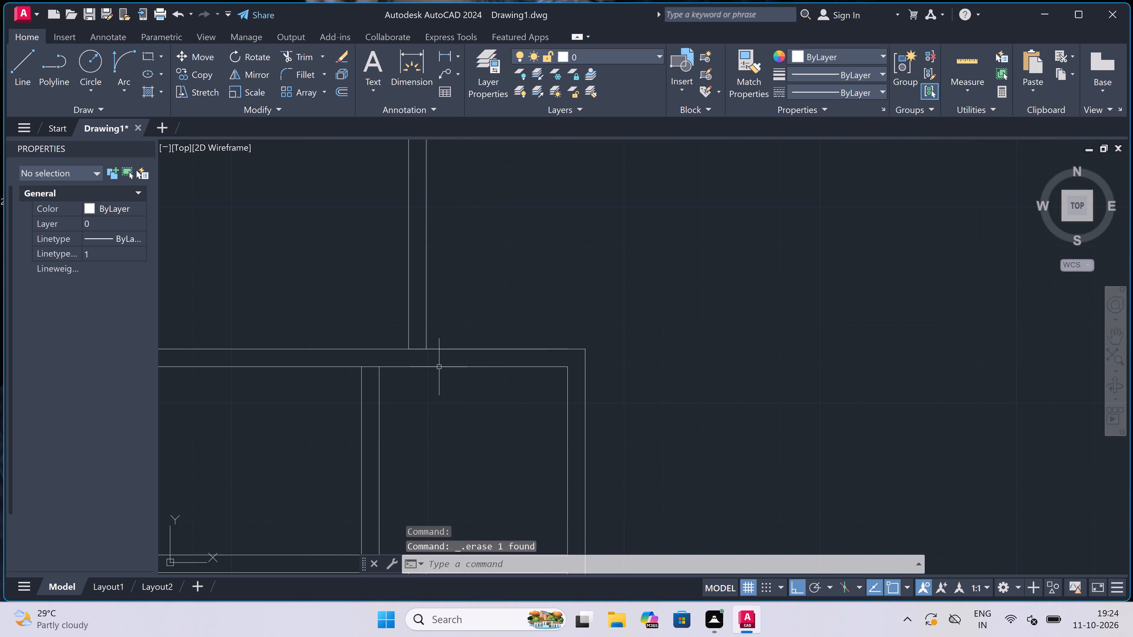
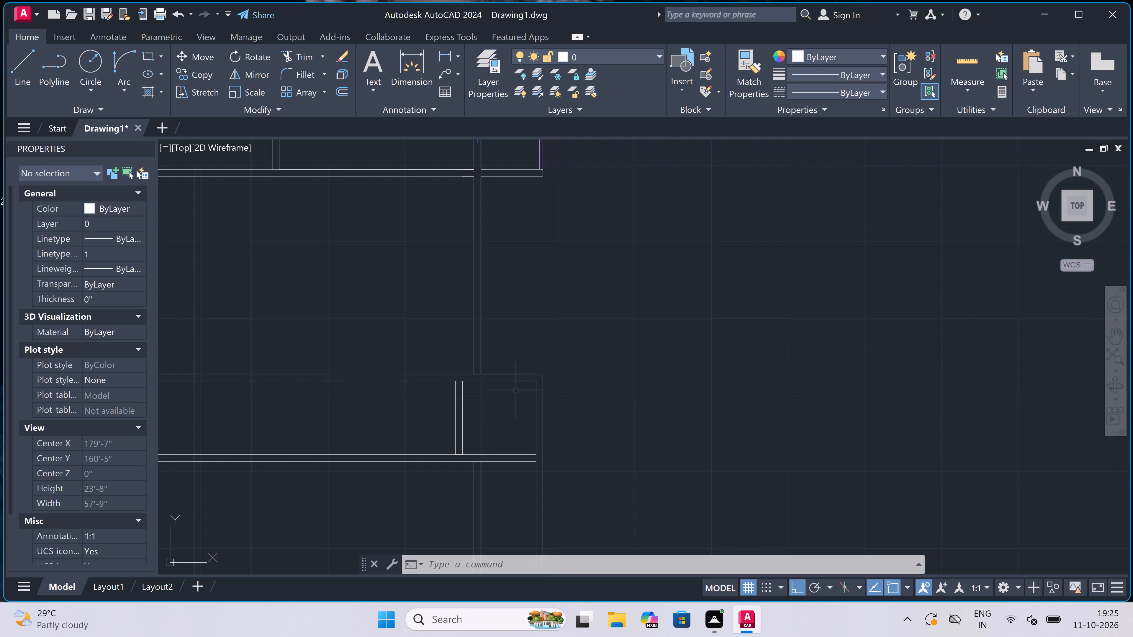
On layer line 2, draw a vertical line along the outer east edge from the upper partition's east end to the horizontal wall north of it.
scroll(516, 390, "down", 4)
scroll(507, 394, "up", 1)
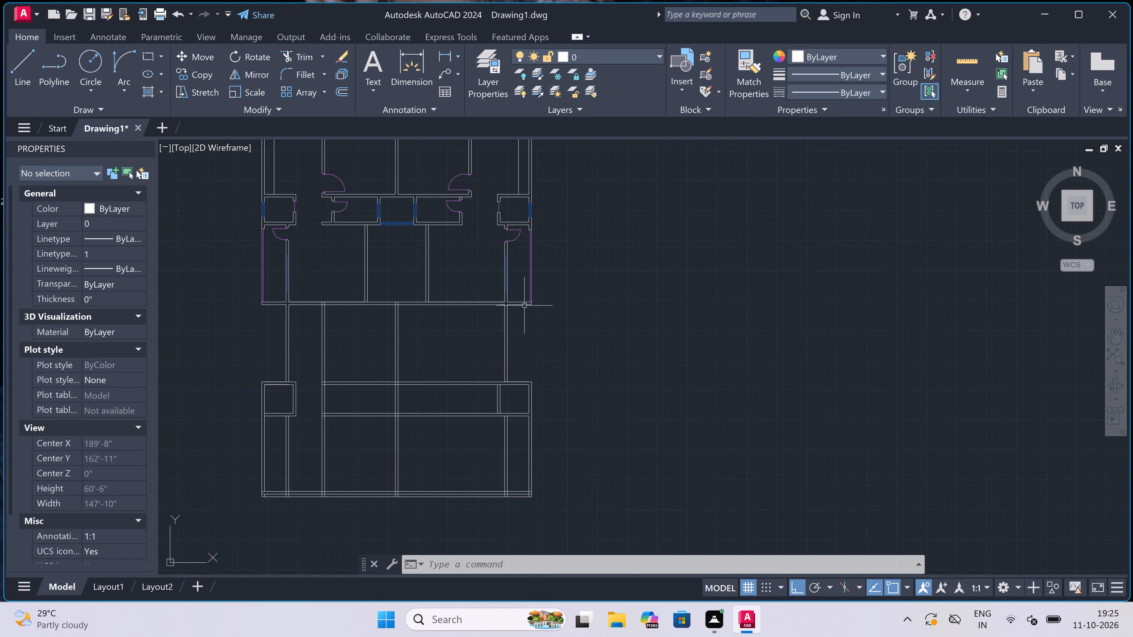
scroll(527, 298, "up", 2)
type("l")
key("space")
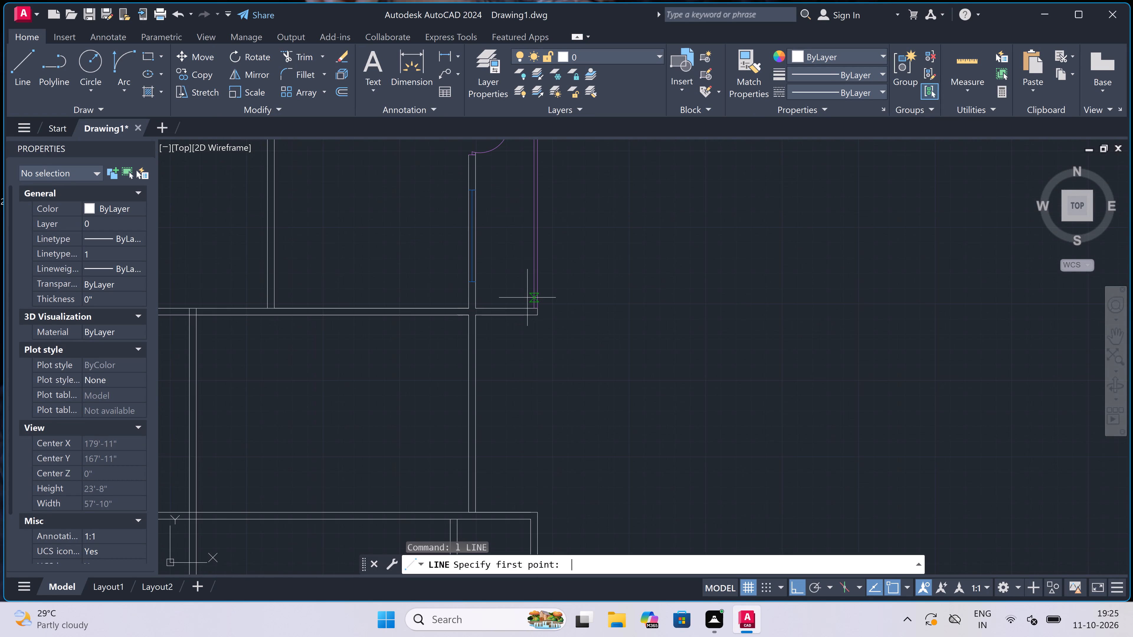
left_click(591, 54)
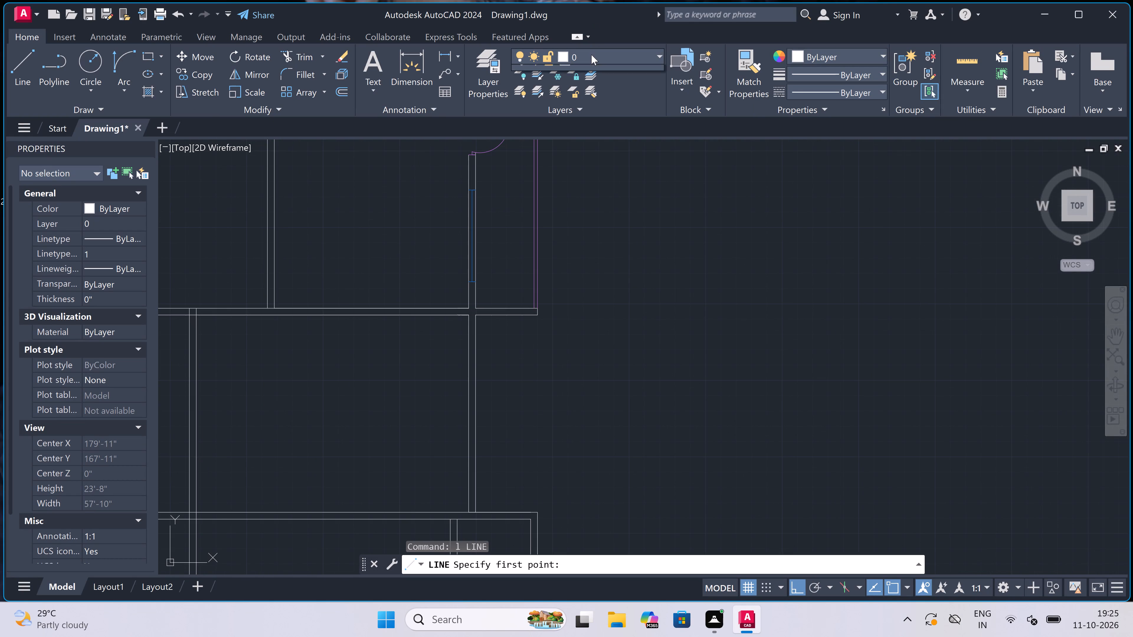
left_click(588, 88)
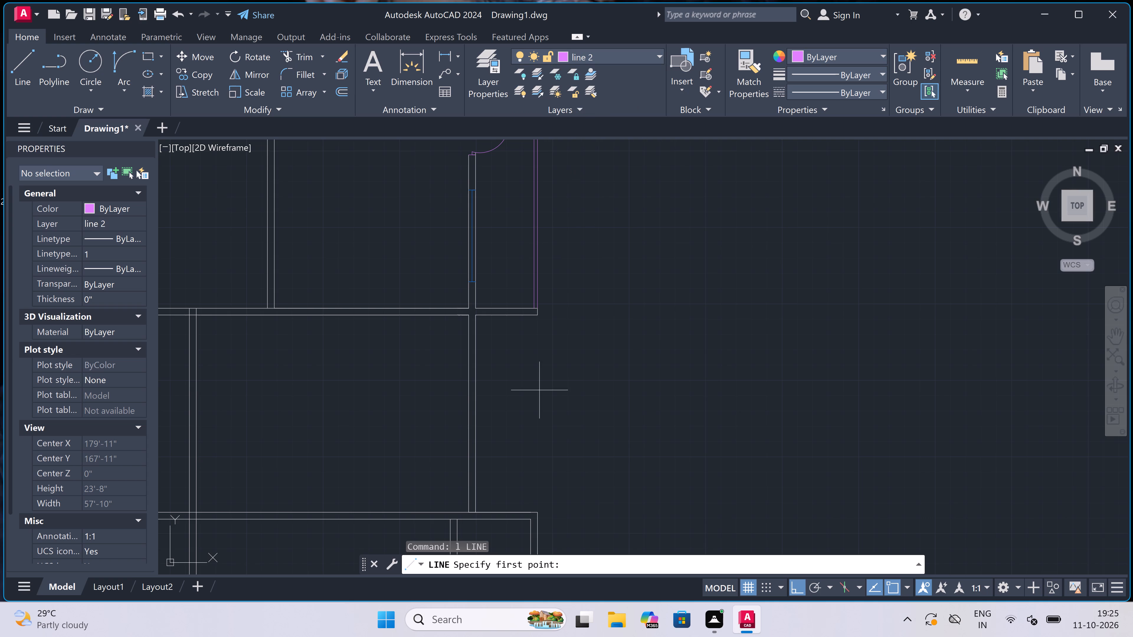
left_click_drag(539, 508, 539, 501)
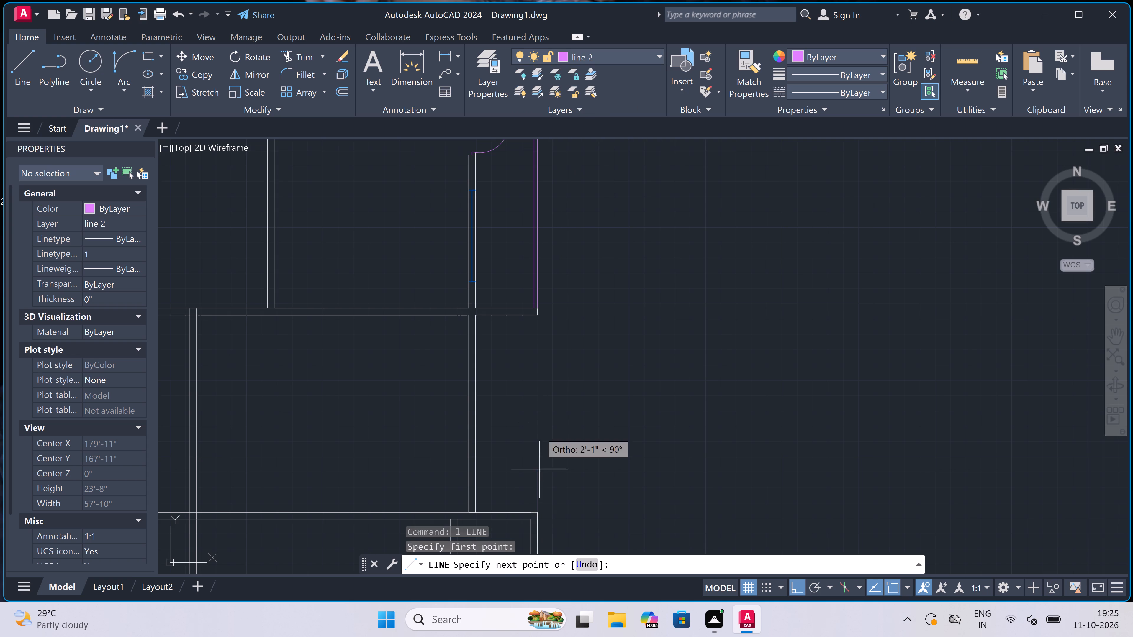
left_click(538, 316)
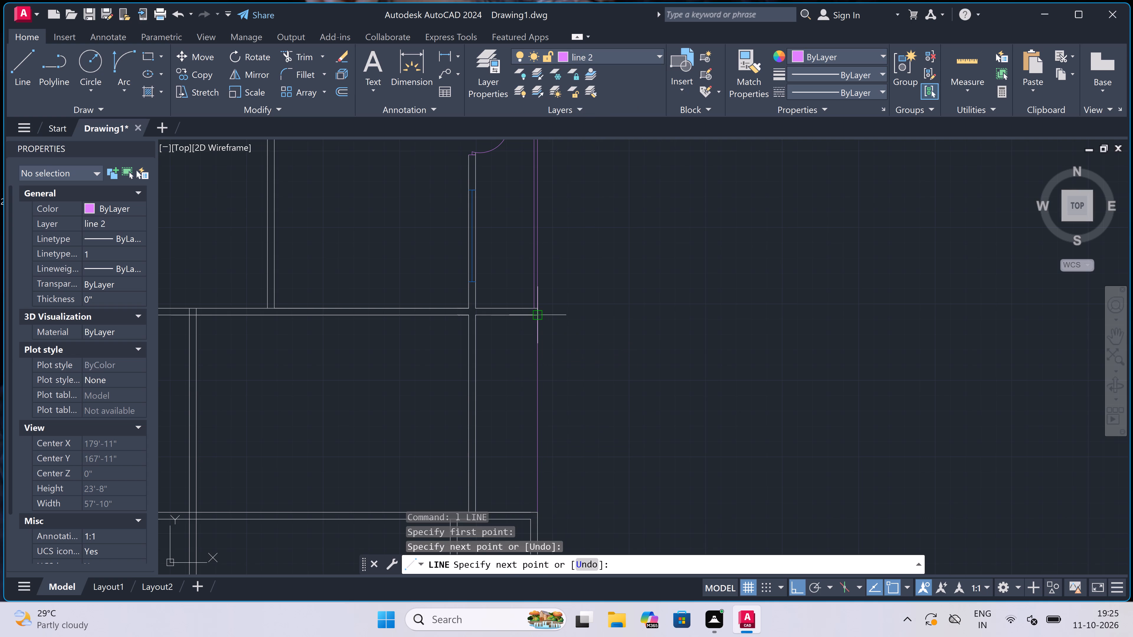
key("Escape")
Draw a second vertical line just inside the new east edge line, at half the wall thickness, between the same two horizontal walls.
scroll(482, 387, "down", 3)
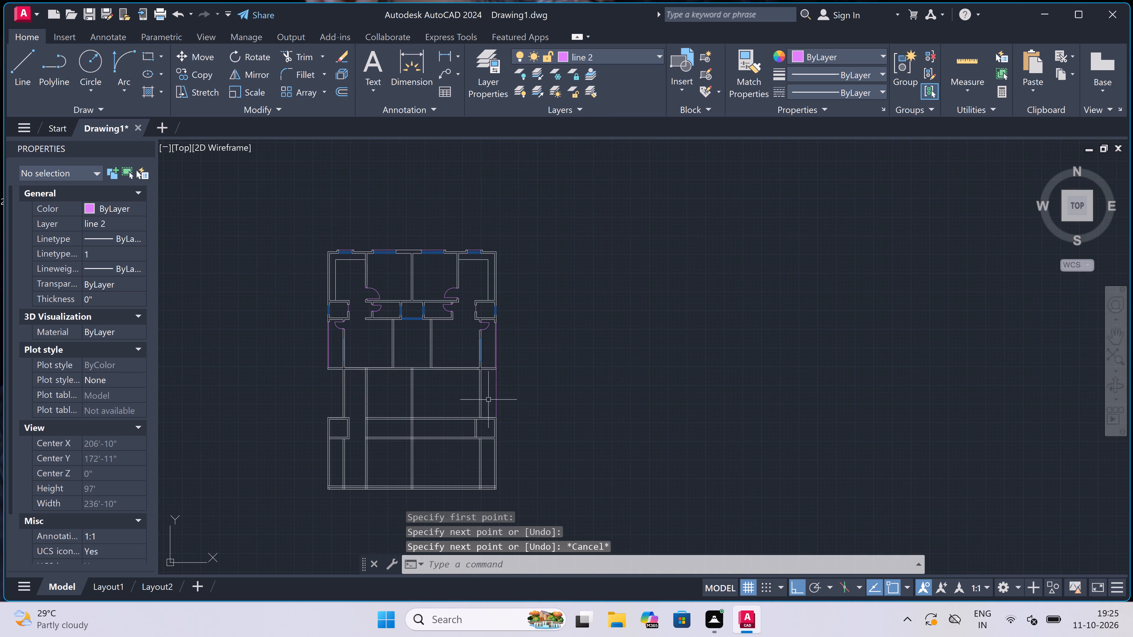
scroll(501, 420, "up", 5)
key("space")
scroll(464, 413, "up", 2)
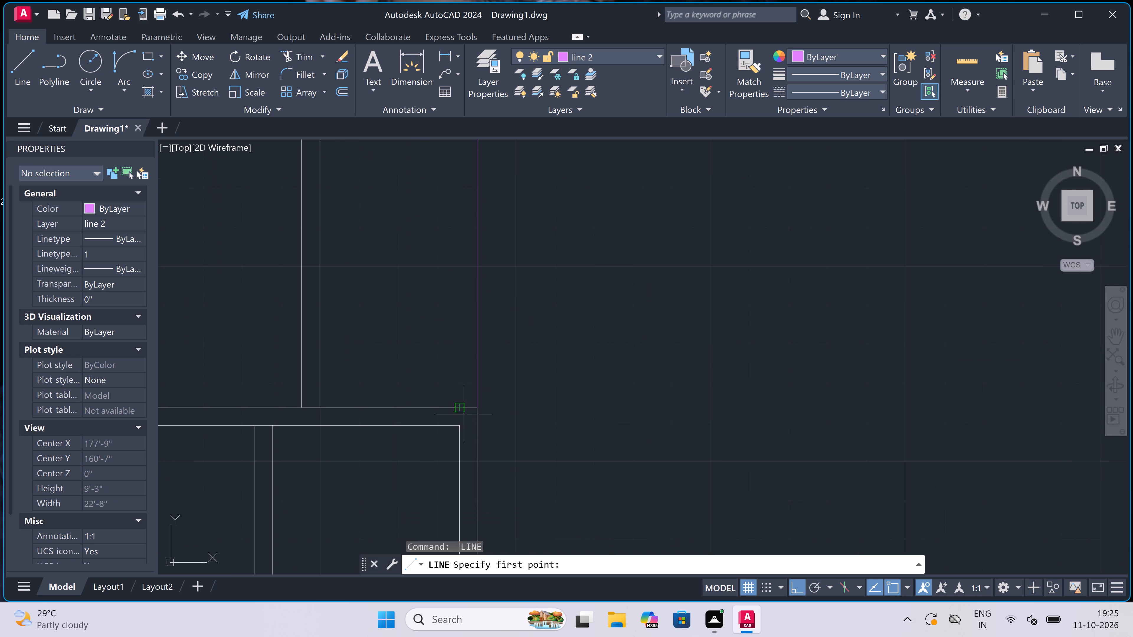
scroll(475, 405, "up", 3)
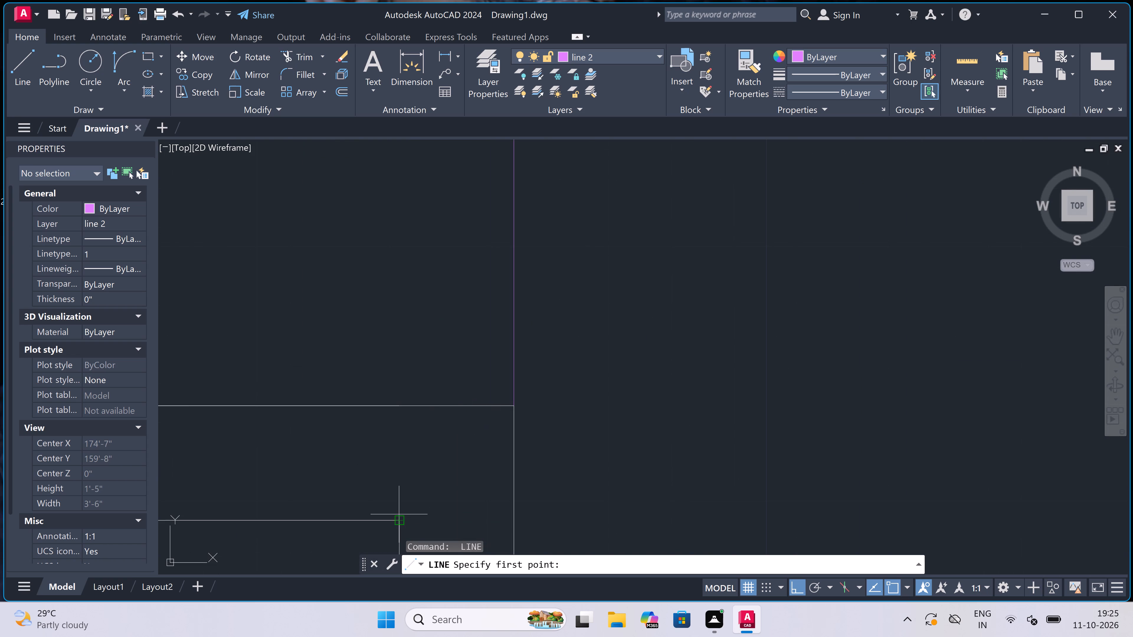
left_click(461, 406)
scroll(461, 405, "down", 3)
scroll(459, 365, "down", 3)
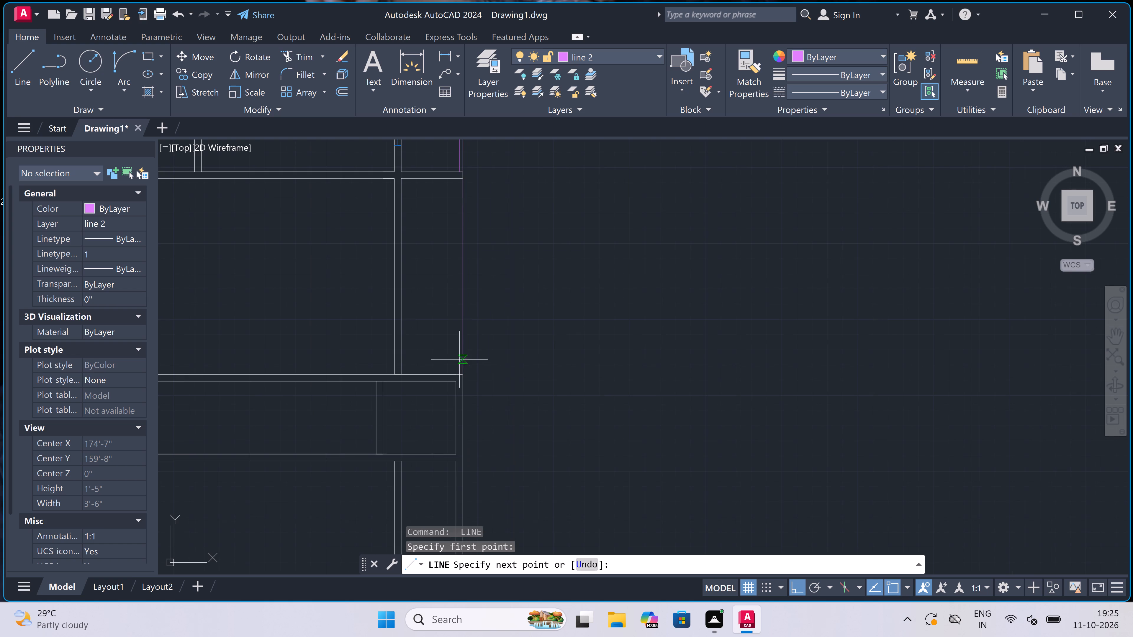
scroll(453, 162, "up", 4)
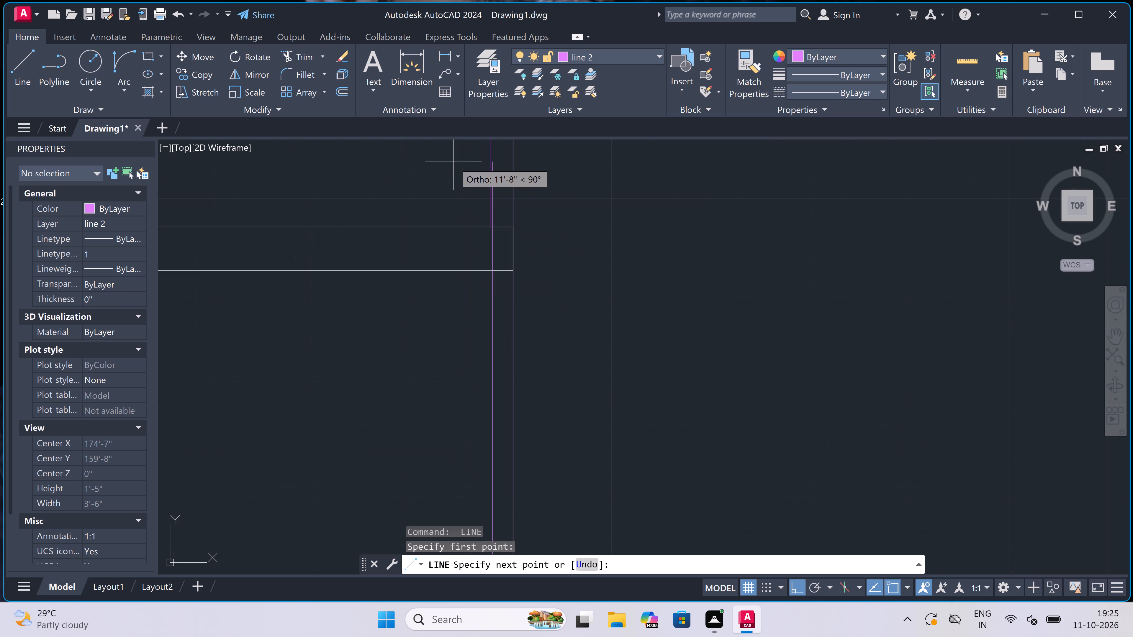
left_click(492, 271)
key("Escape")
Draw a vertical line along the outer west edge from the horizontal wall's west end down to the small west room's outer corner.
scroll(492, 270, "down", 8)
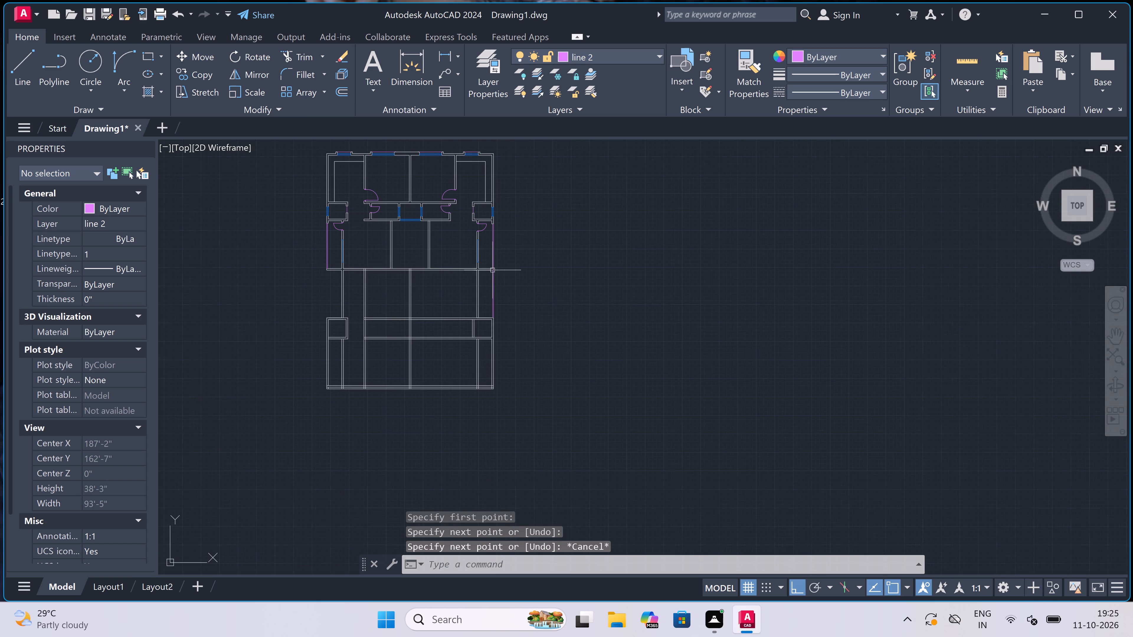
key("space")
scroll(336, 274, "up", 3)
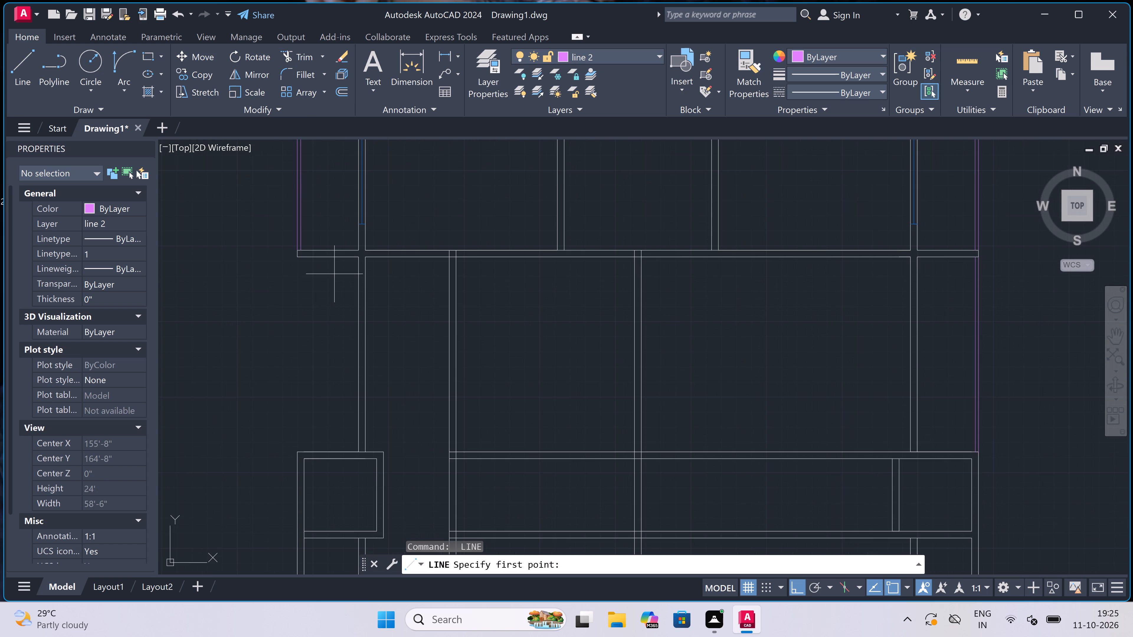
left_click_drag(295, 258, 296, 262)
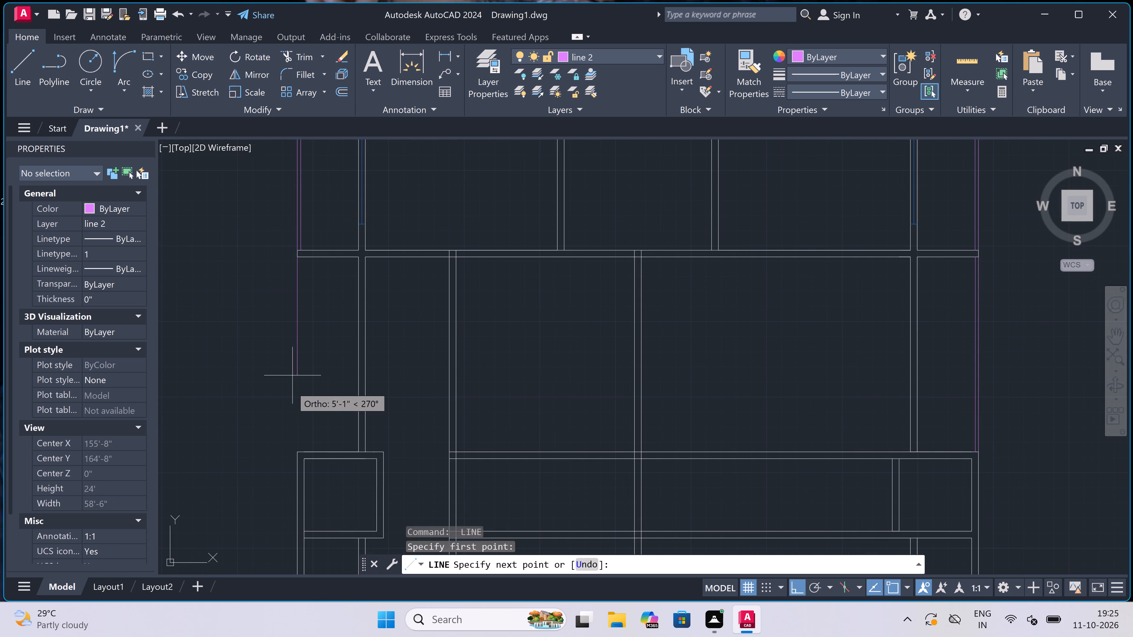
left_click(292, 450)
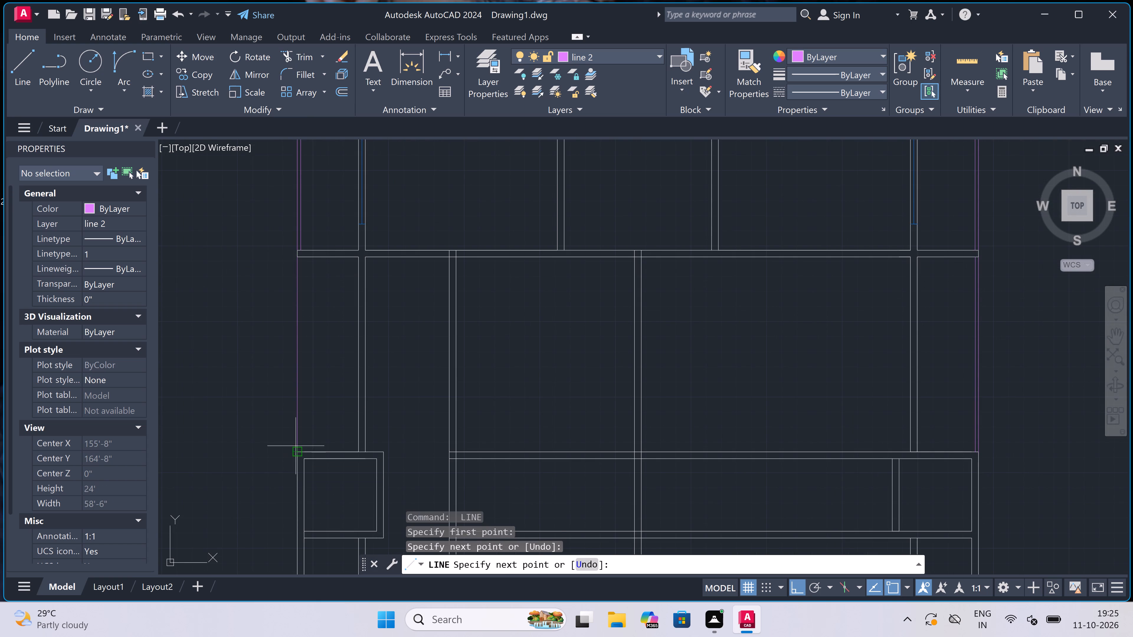
key("Escape")
Draw a second vertical line just inside the new west edge line, from the horizontal wall down to the small west room's upper wall.
key("space")
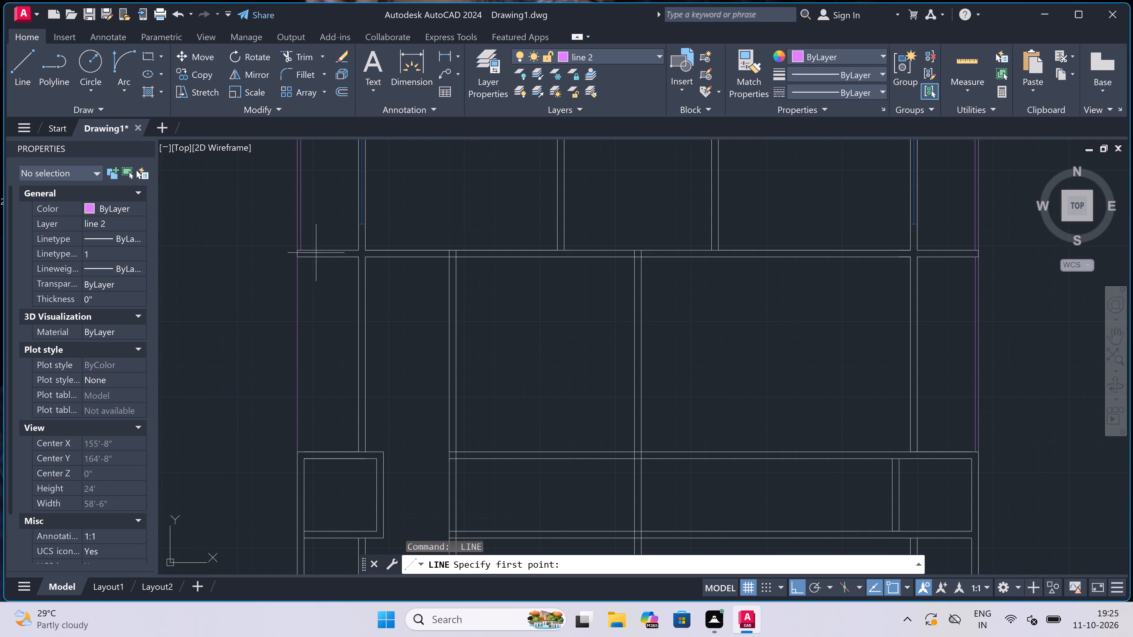
scroll(309, 261, "up", 2)
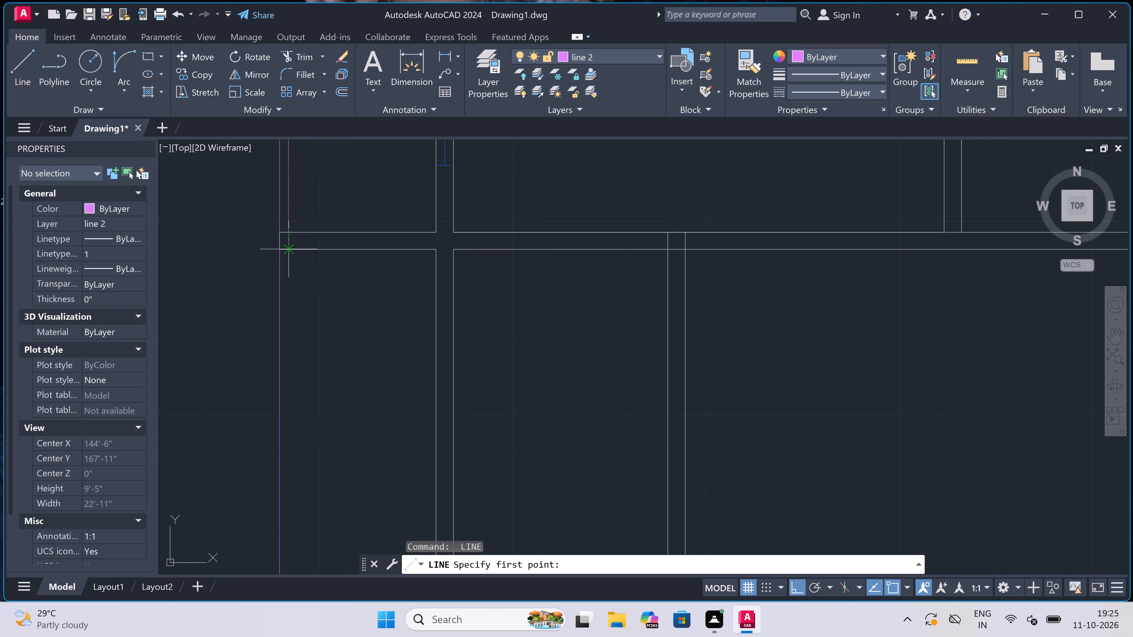
left_click(290, 253)
scroll(290, 253, "down", 2)
scroll(293, 437, "up", 3)
left_click(279, 474)
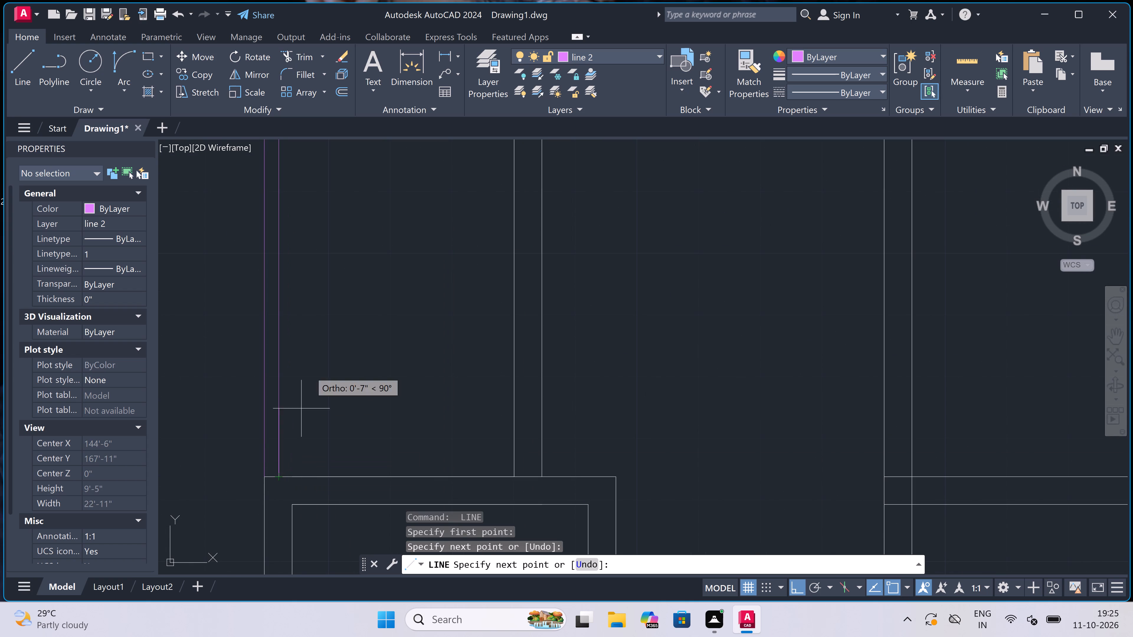
key("Escape")
On layer line1, draw a line across the westernmost interior partition south of the horizontal wall and a 5' line southward along its centre.
scroll(319, 341, "down", 4)
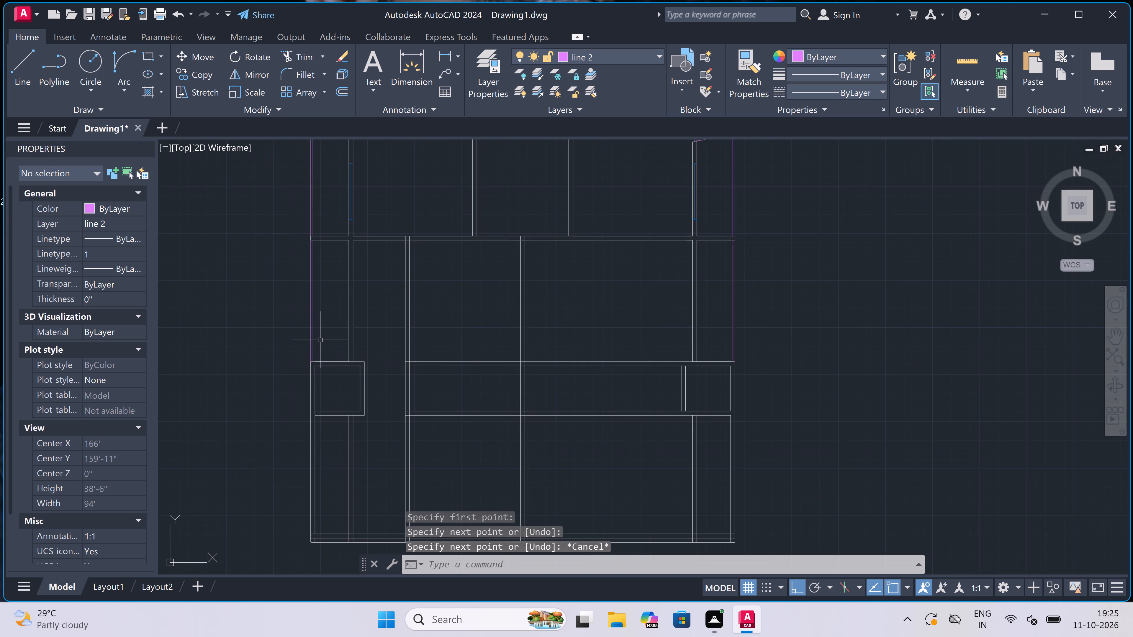
scroll(320, 338, "down", 2)
scroll(341, 311, "up", 2)
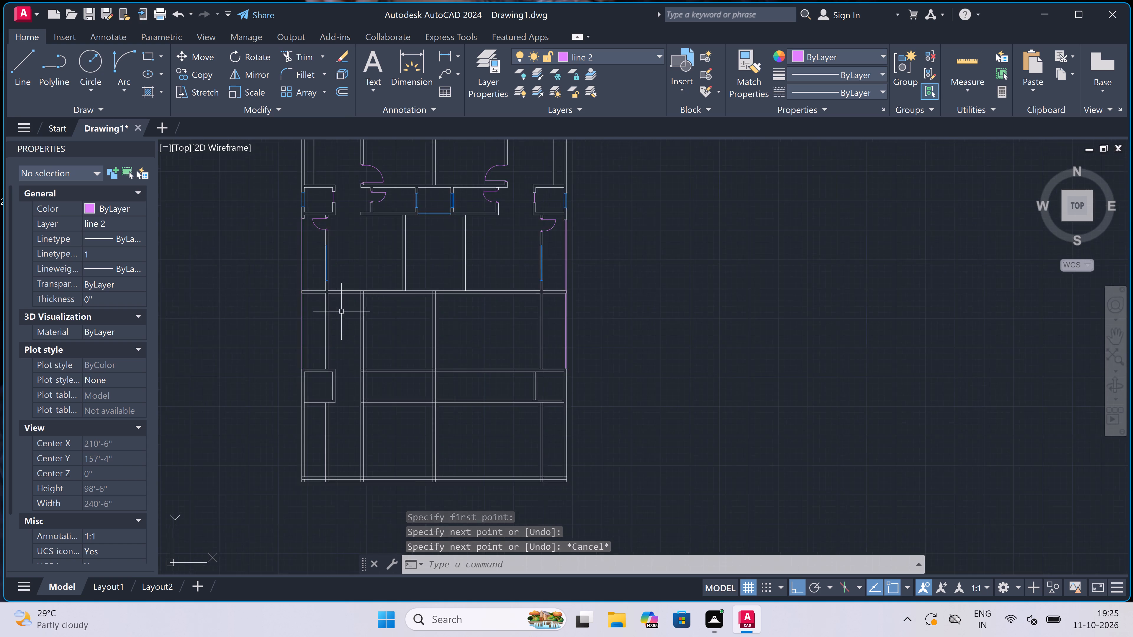
left_click(626, 56)
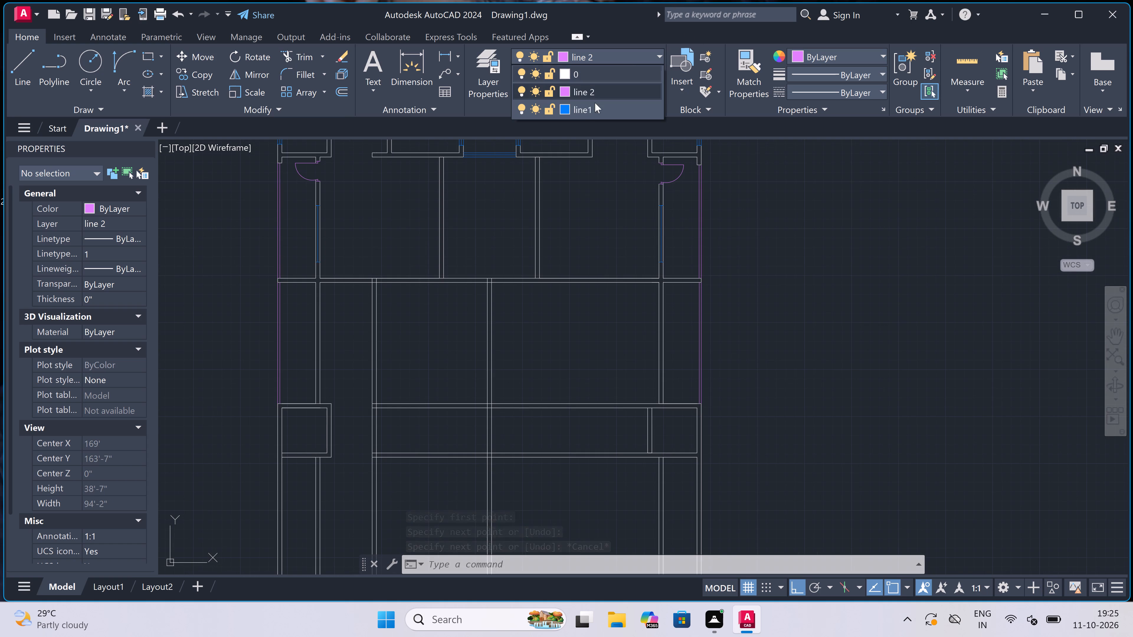
left_click(580, 110)
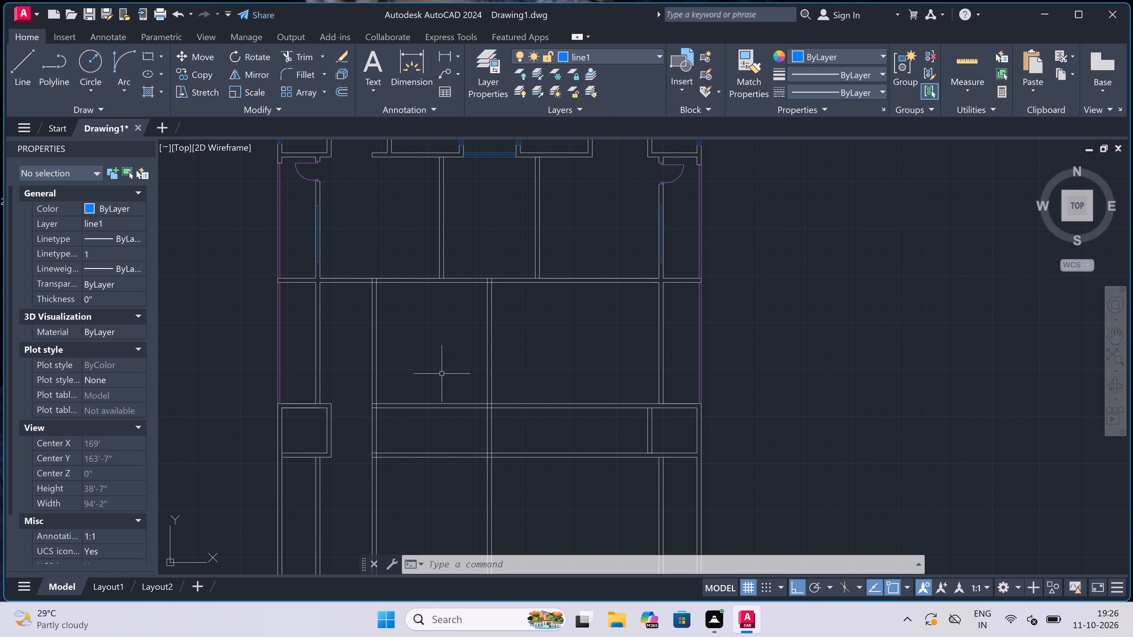
key("l")
key("space")
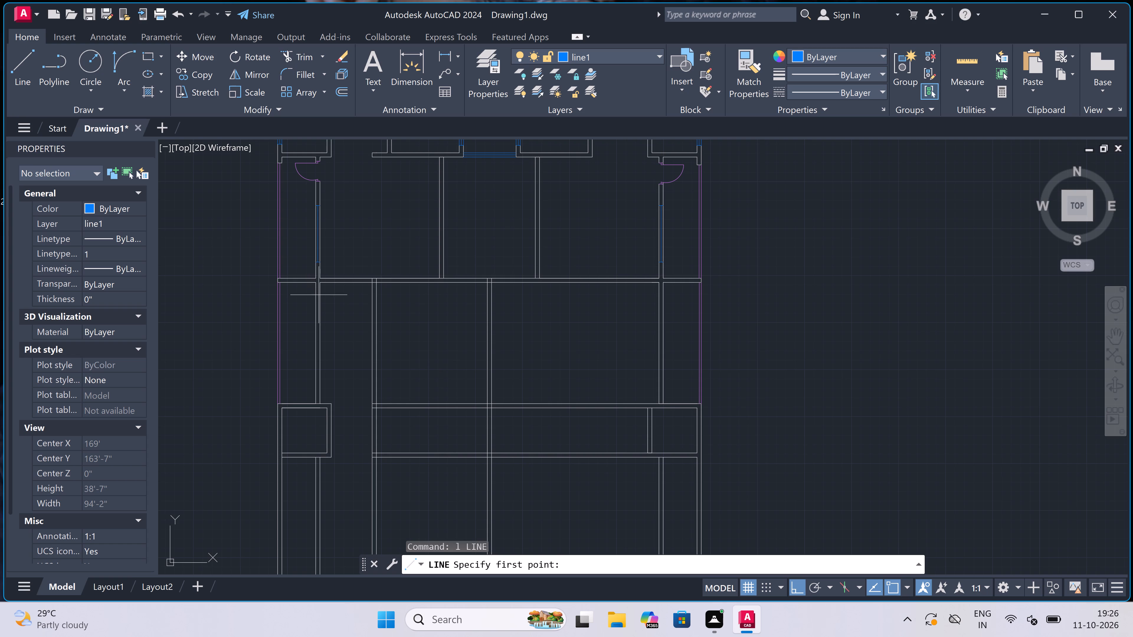
scroll(320, 294, "up", 2)
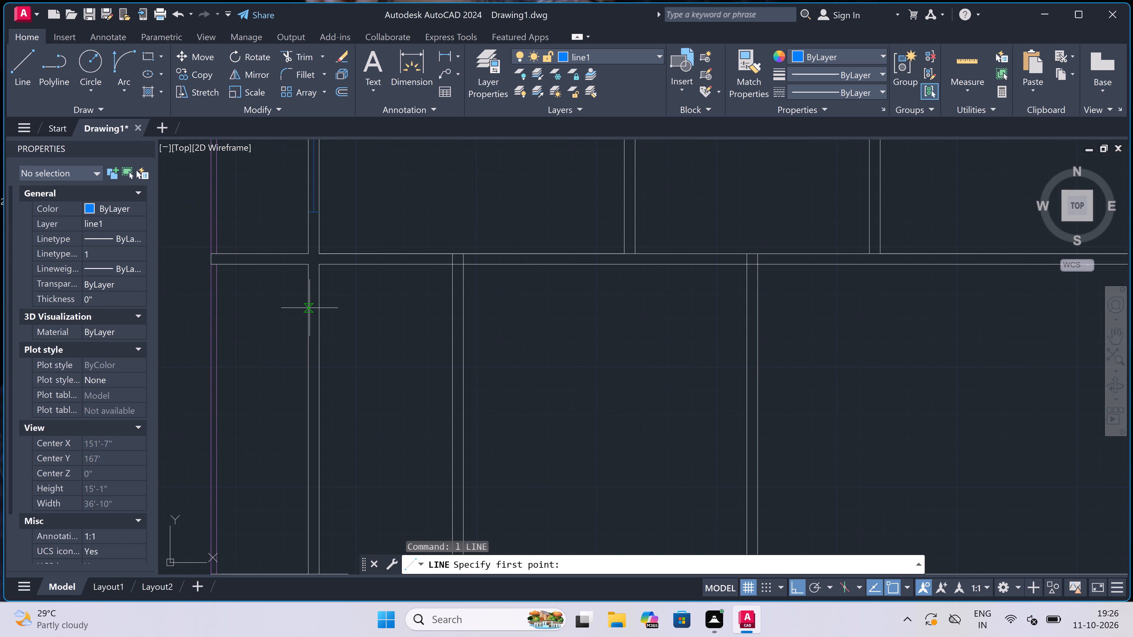
left_click(309, 309)
left_click(318, 311)
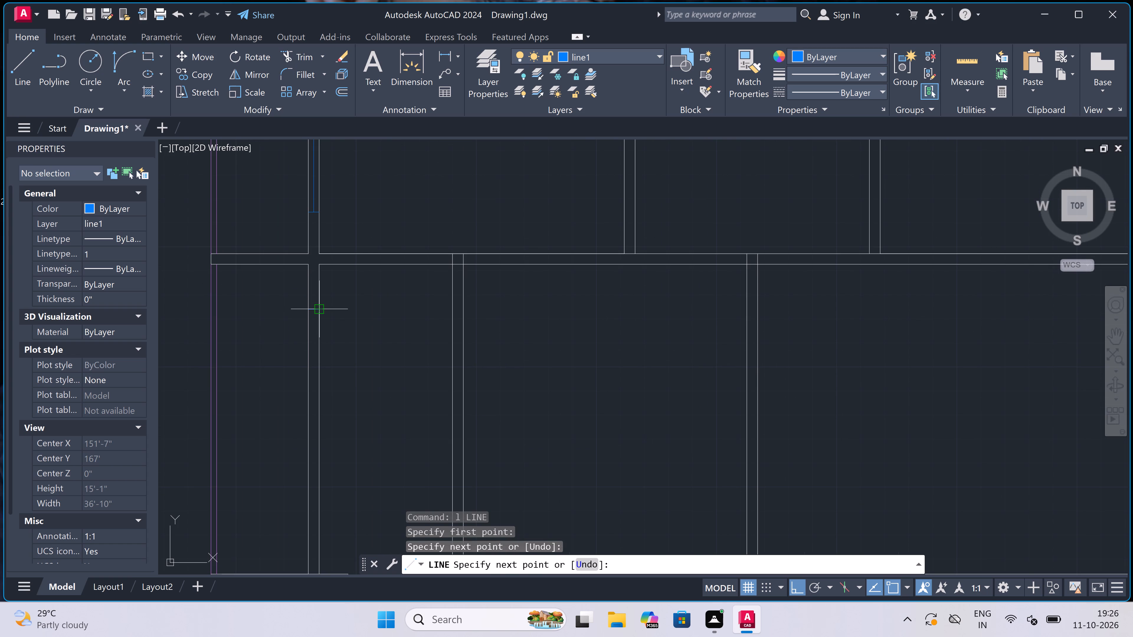
scroll(312, 311, "up", 3)
left_click(316, 302)
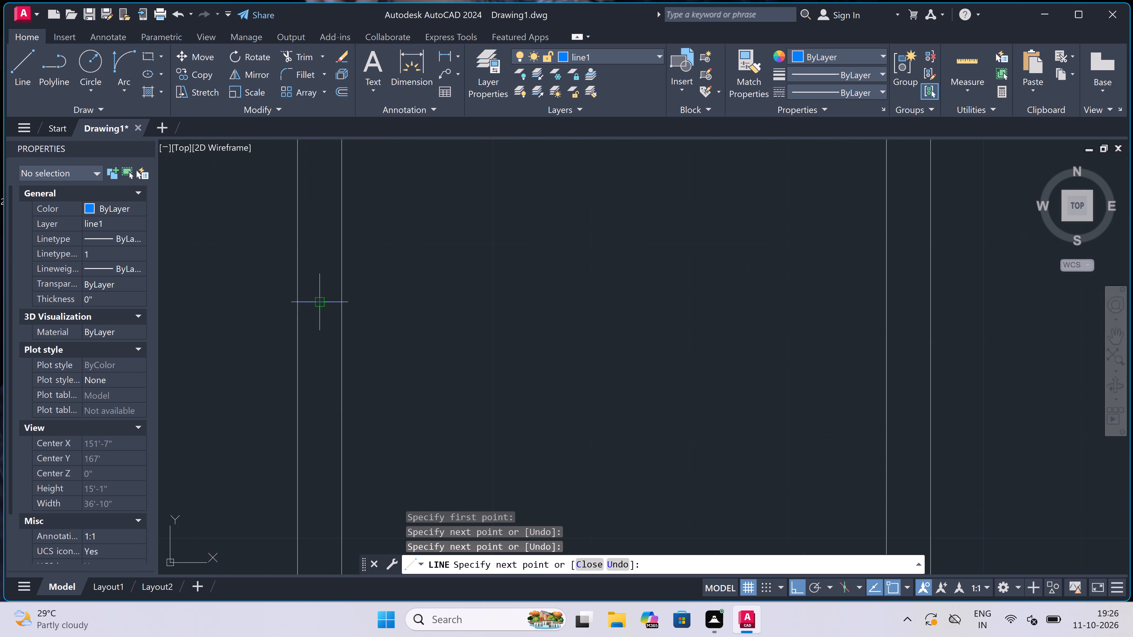
type("5'")
key("space")
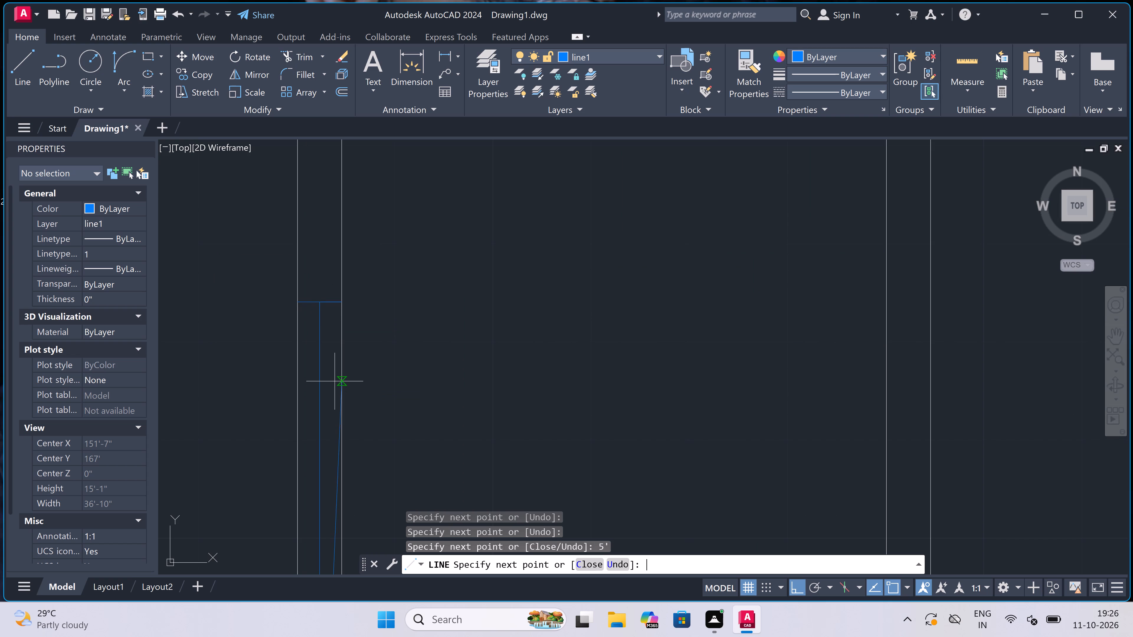
Draw the window's closing line across both partition faces at the south end of the 5' centre line.
scroll(326, 278, "down", 4)
scroll(306, 359, "up", 3)
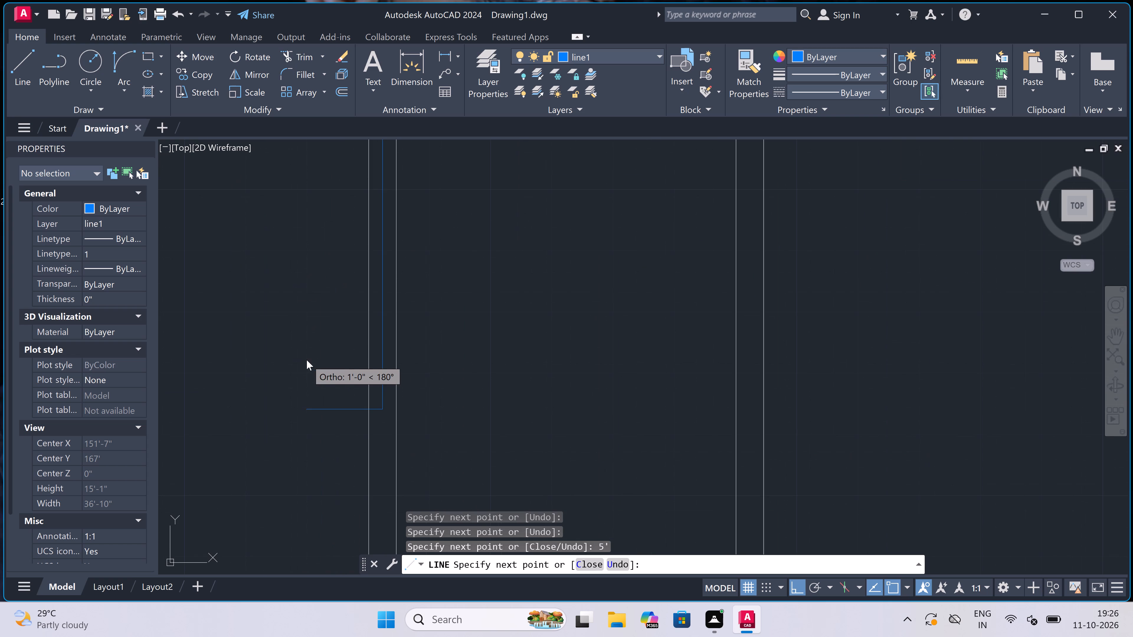
scroll(367, 408, "up", 2)
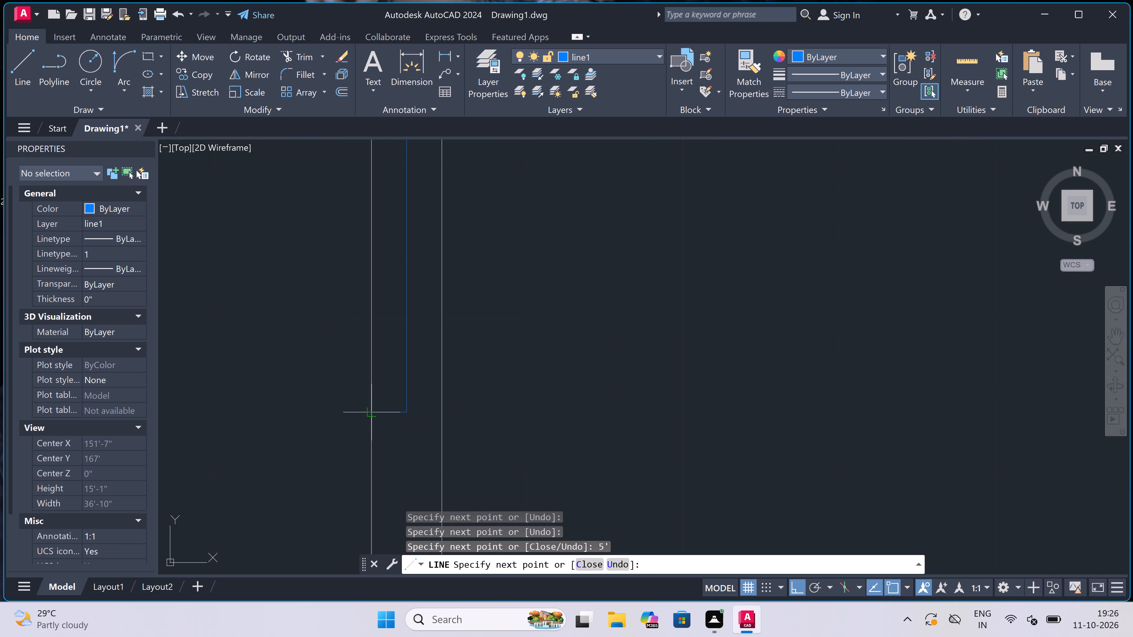
left_click(370, 411)
left_click(441, 413)
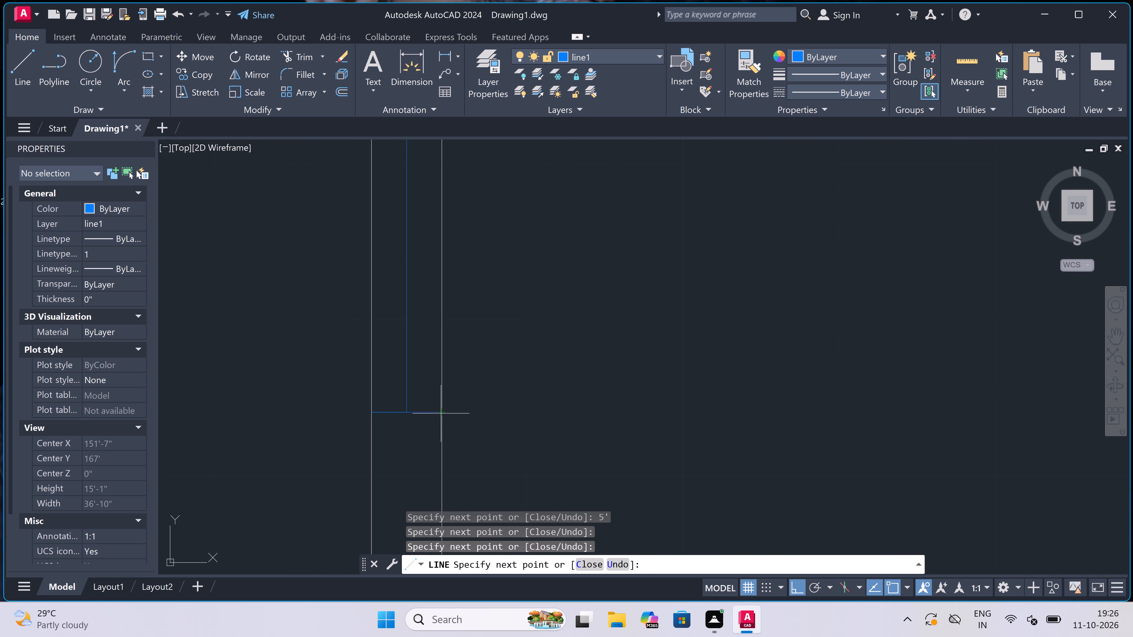
key("Escape")
Trim both faces of the westernmost interior partition between the end lines of the new 5' window.
type("tr")
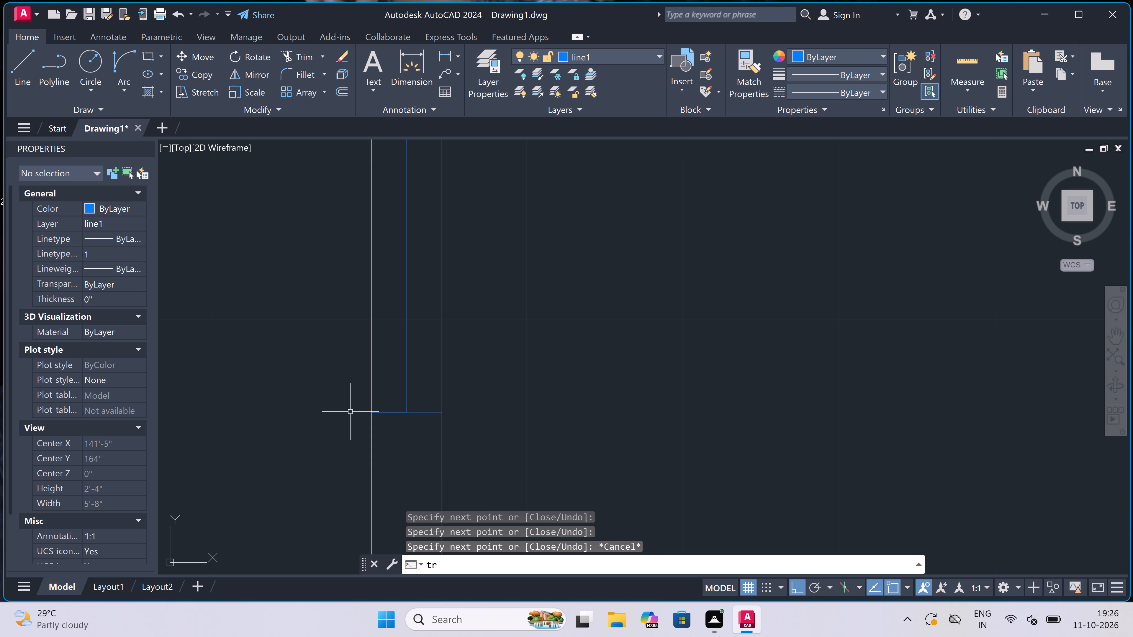
key("space")
scroll(350, 412, "down", 4)
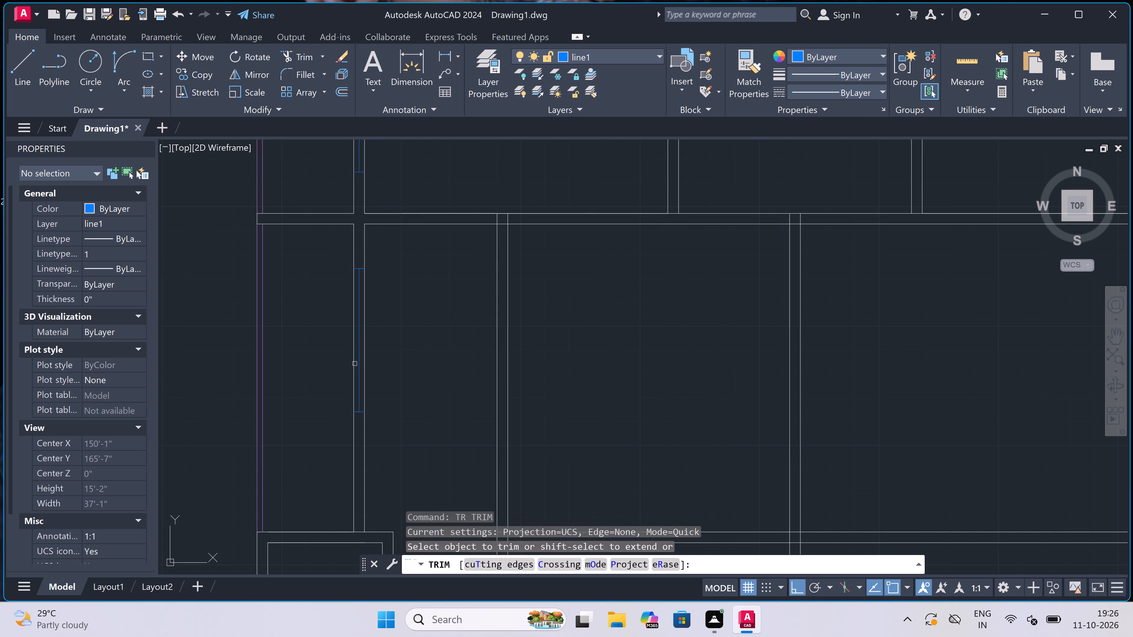
left_click(353, 361)
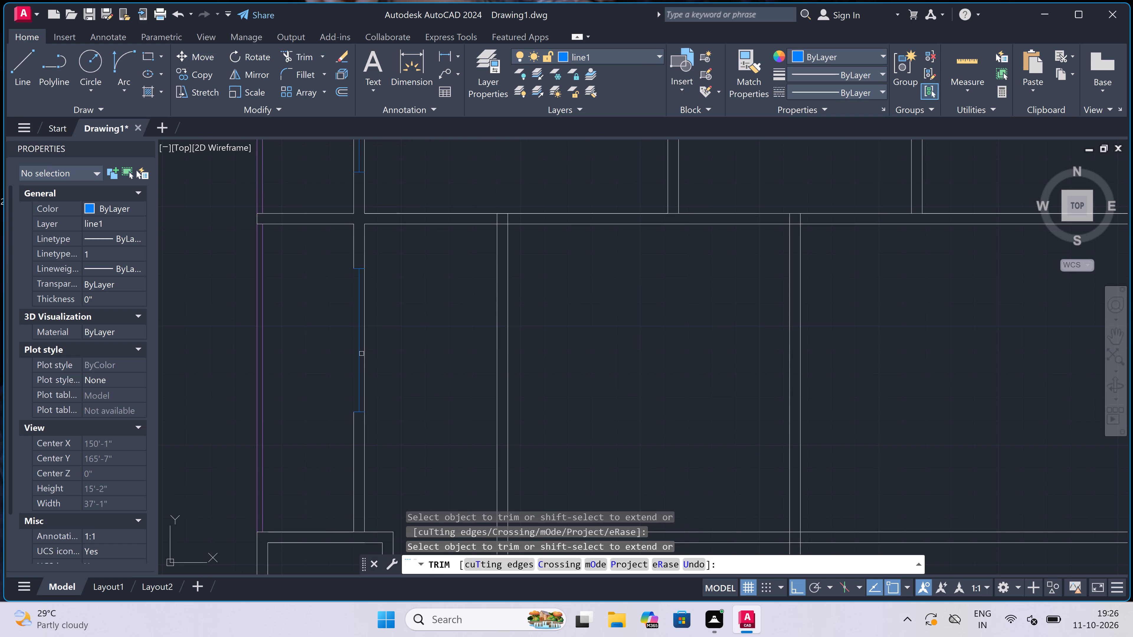
left_click(366, 344)
scroll(366, 344, "down", 3)
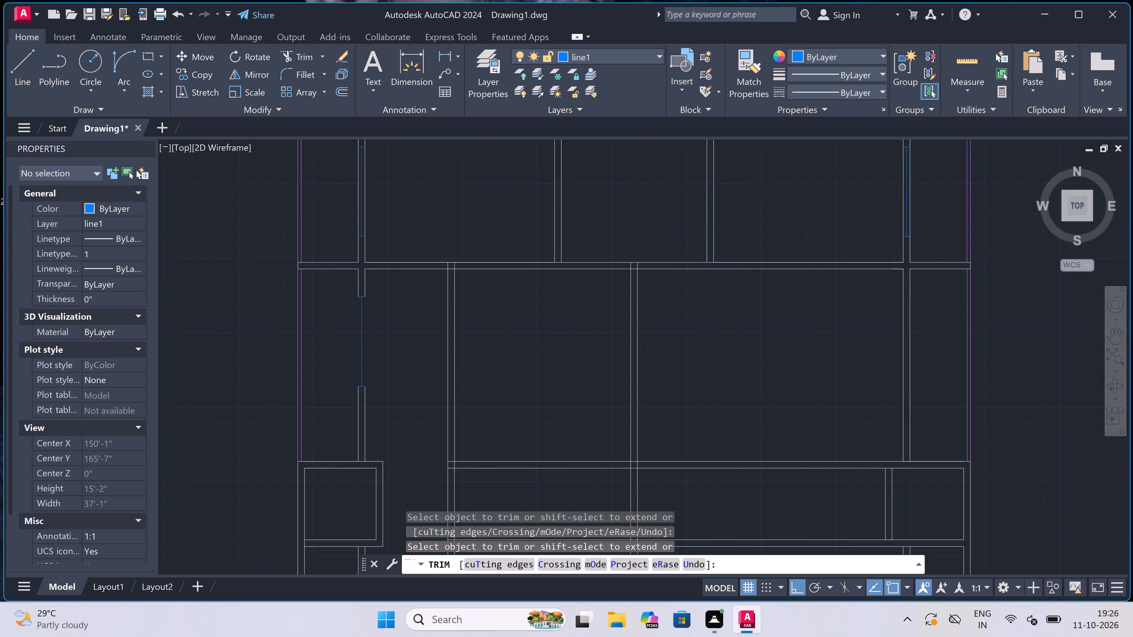
Trim both faces of the westernmost interior partition north of the horizontal wall, between the window's end lines.
scroll(360, 237, "up", 3)
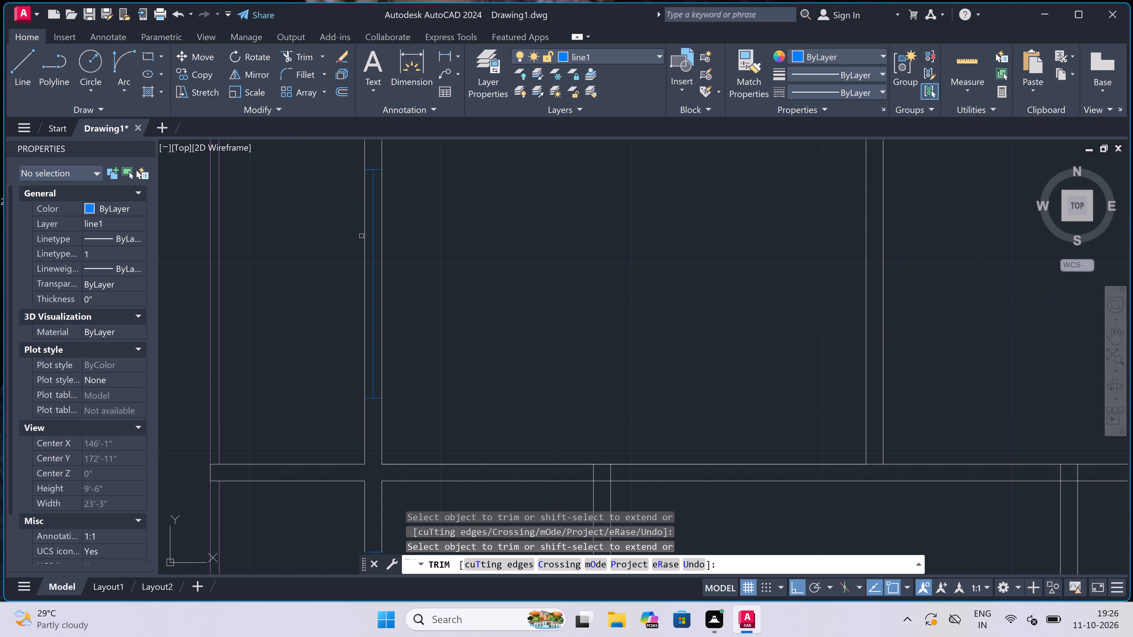
left_click(364, 234)
left_click(382, 240)
Trim both faces of the easternmost interior partition north of the horizontal wall, between the window's end lines.
scroll(330, 279, "down", 7)
scroll(416, 273, "up", 3)
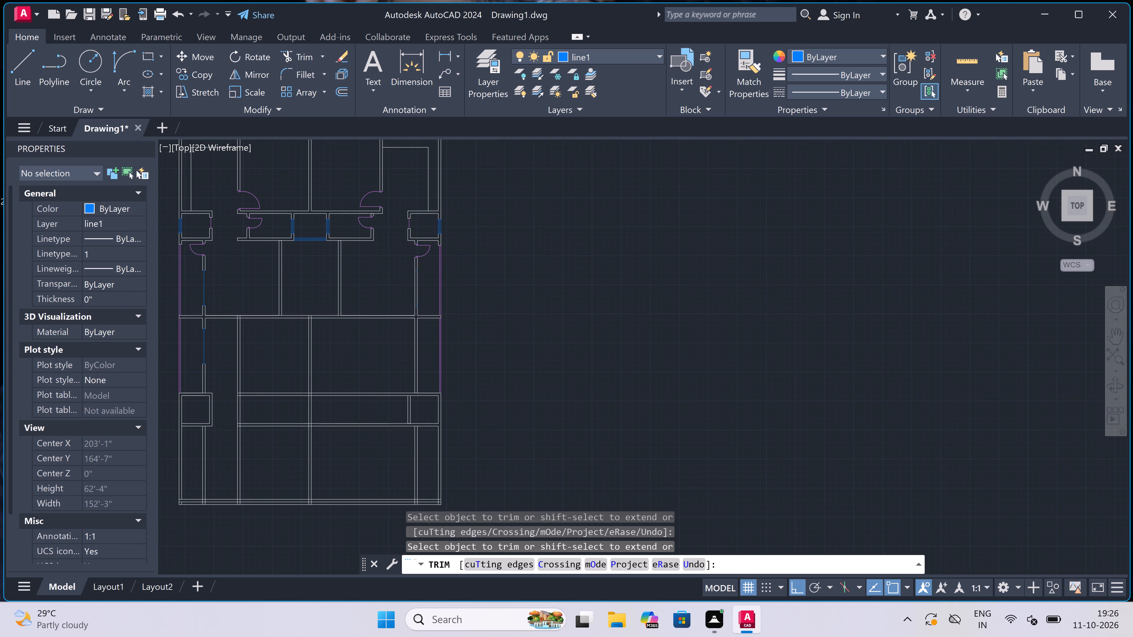
scroll(417, 272, "up", 3)
left_click(418, 272)
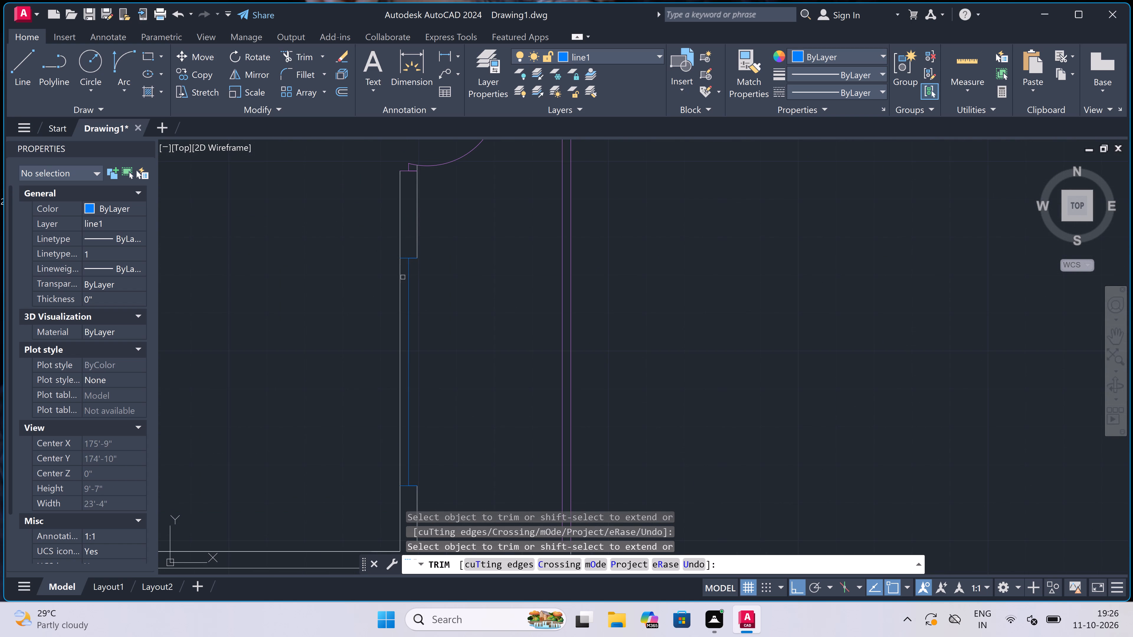
left_click(401, 276)
key("Escape")
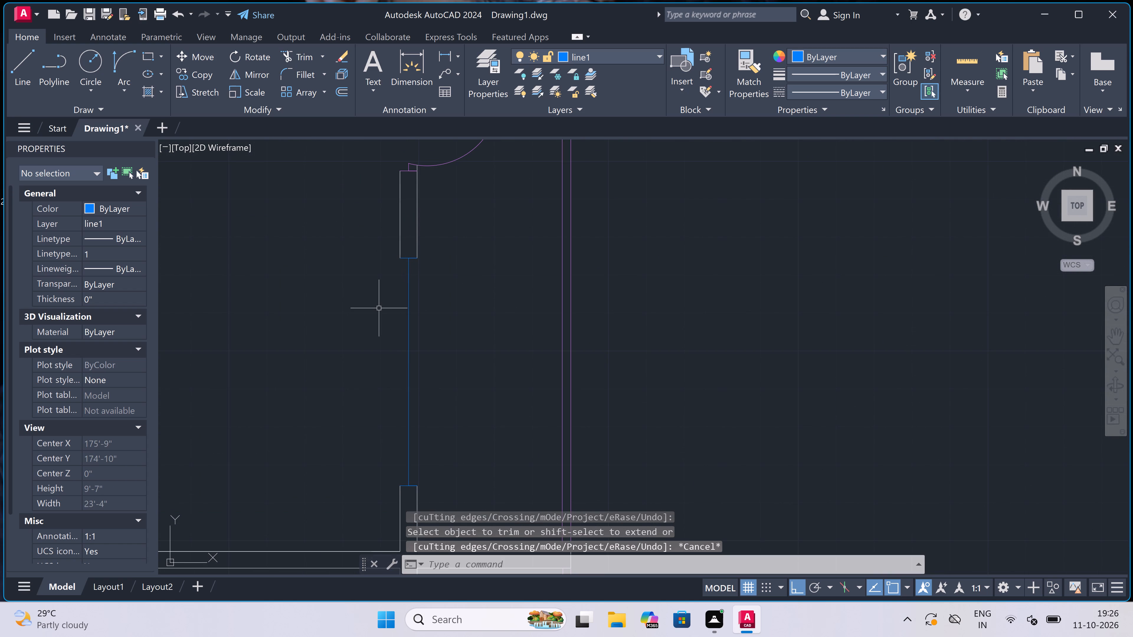
Draw the two outer lines of the east partition's window on layer line1, joining its end lines along both partition faces.
key("l")
key("space")
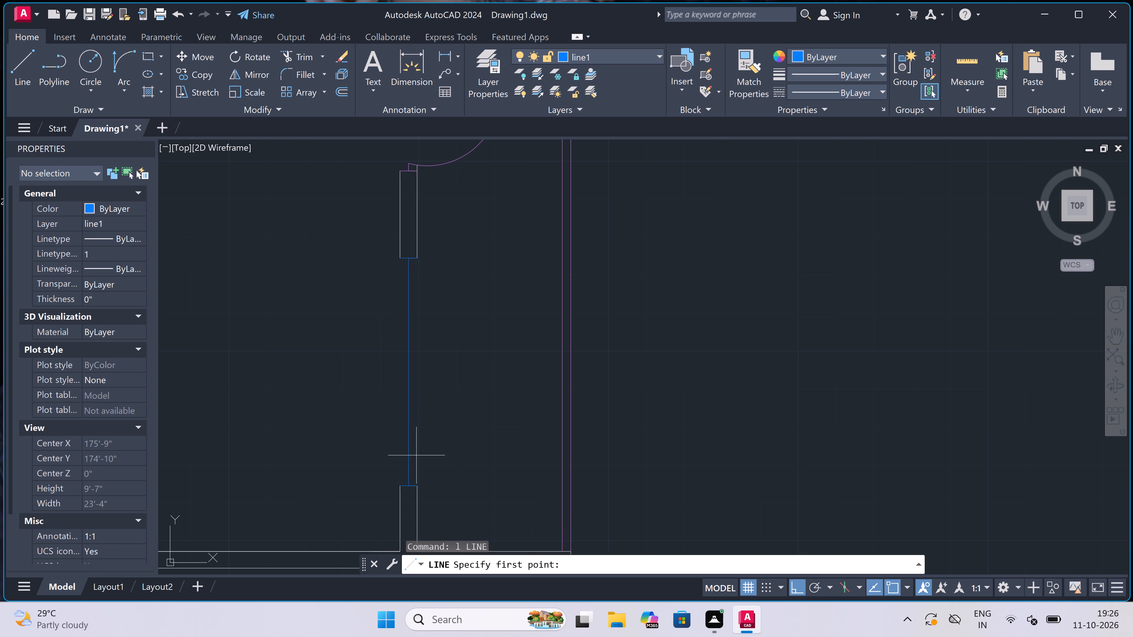
left_click(416, 480)
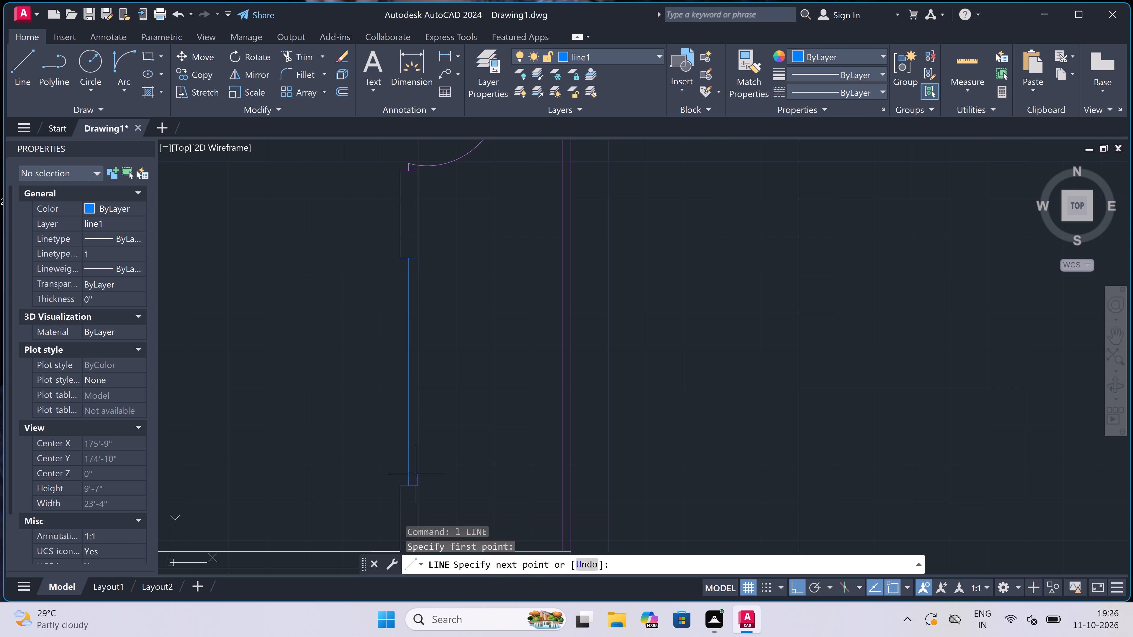
left_click(419, 258)
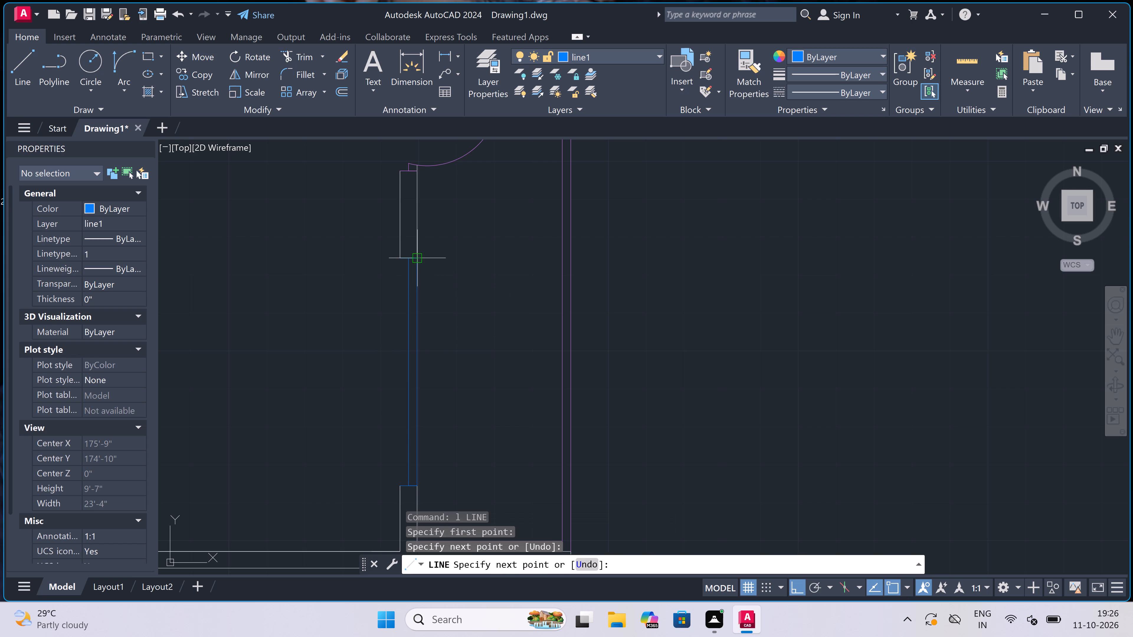
key("Escape")
key("space")
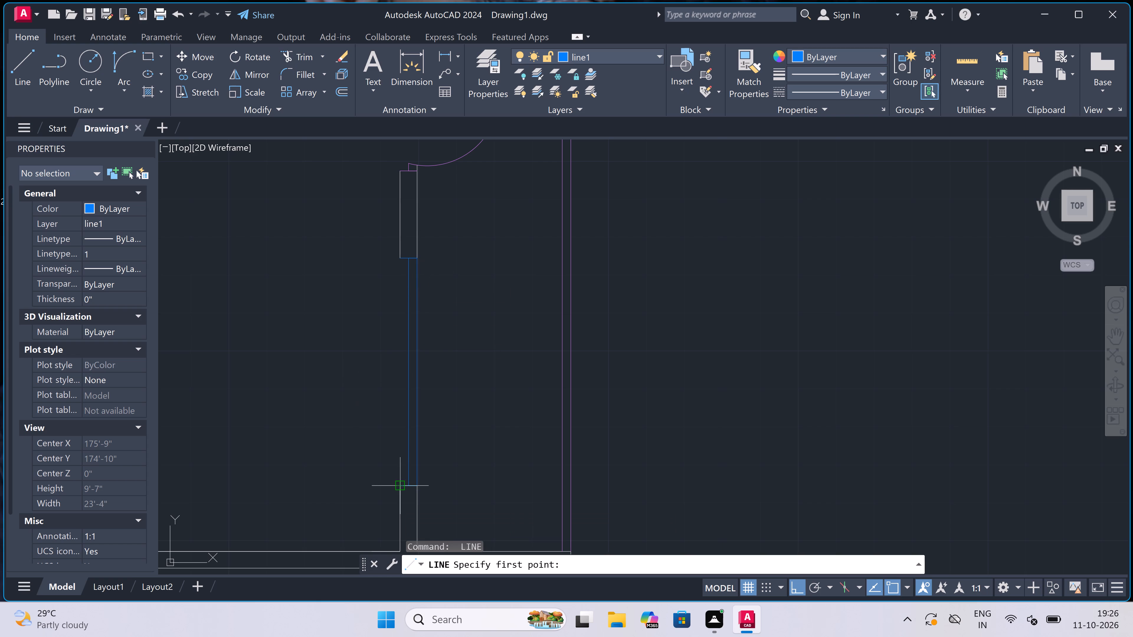
left_click_drag(401, 488, 401, 481)
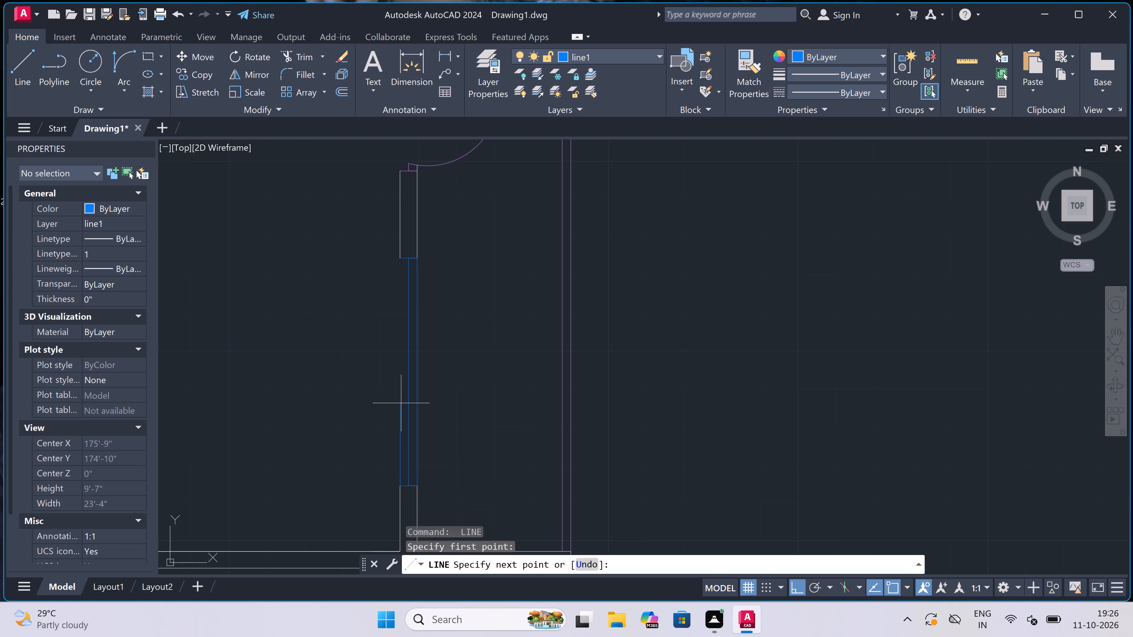
left_click(401, 259)
key("Escape")
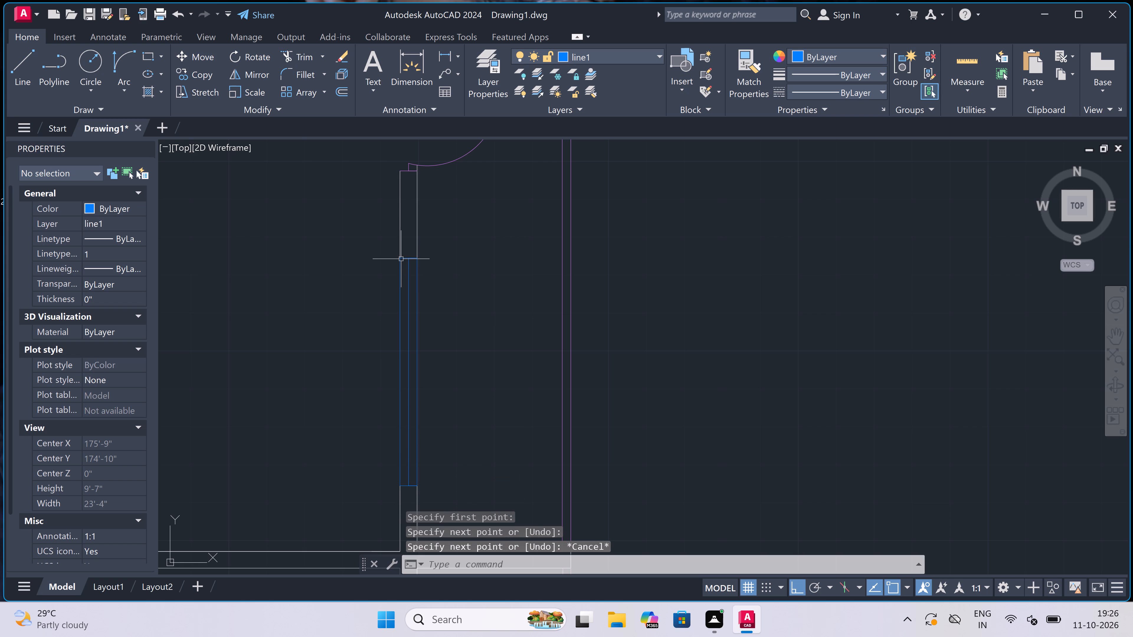
Draw the two outer lines of the west partition's window north of the horizontal wall, joining its end lines along both faces.
scroll(401, 259, "down", 6)
key("space")
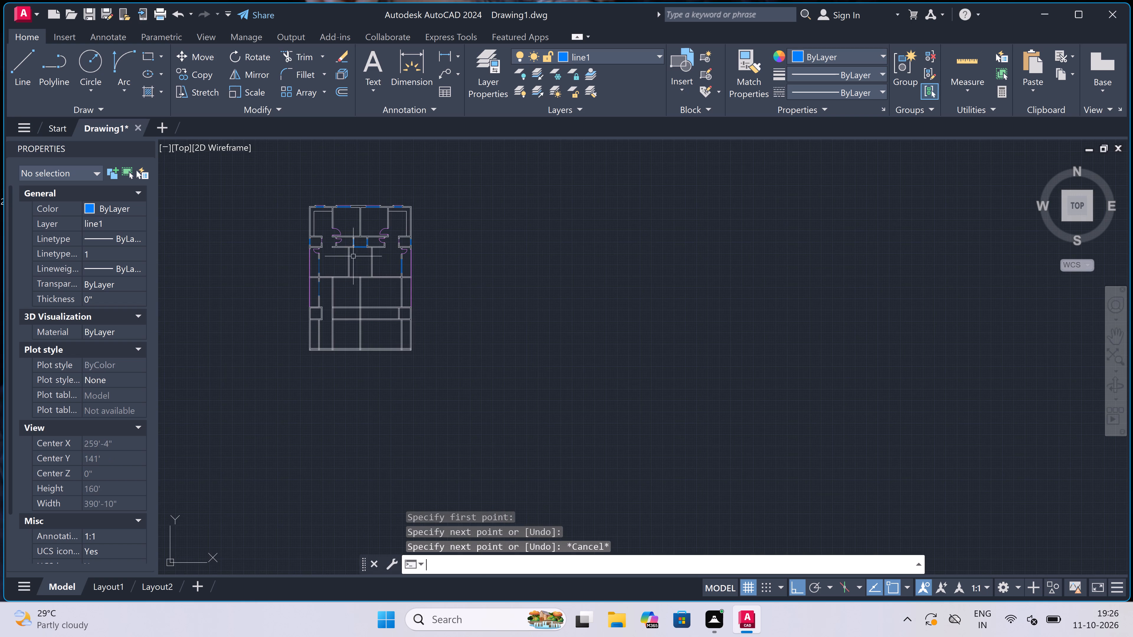
scroll(314, 261, "up", 3)
scroll(347, 257, "up", 2)
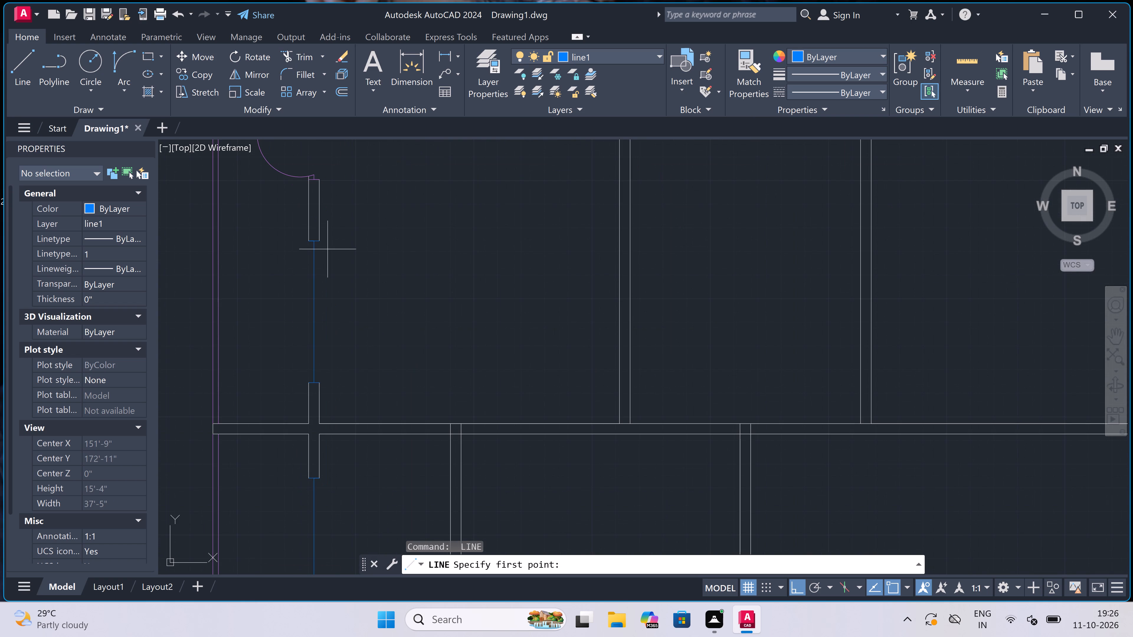
left_click(320, 242)
scroll(319, 376, "up", 2)
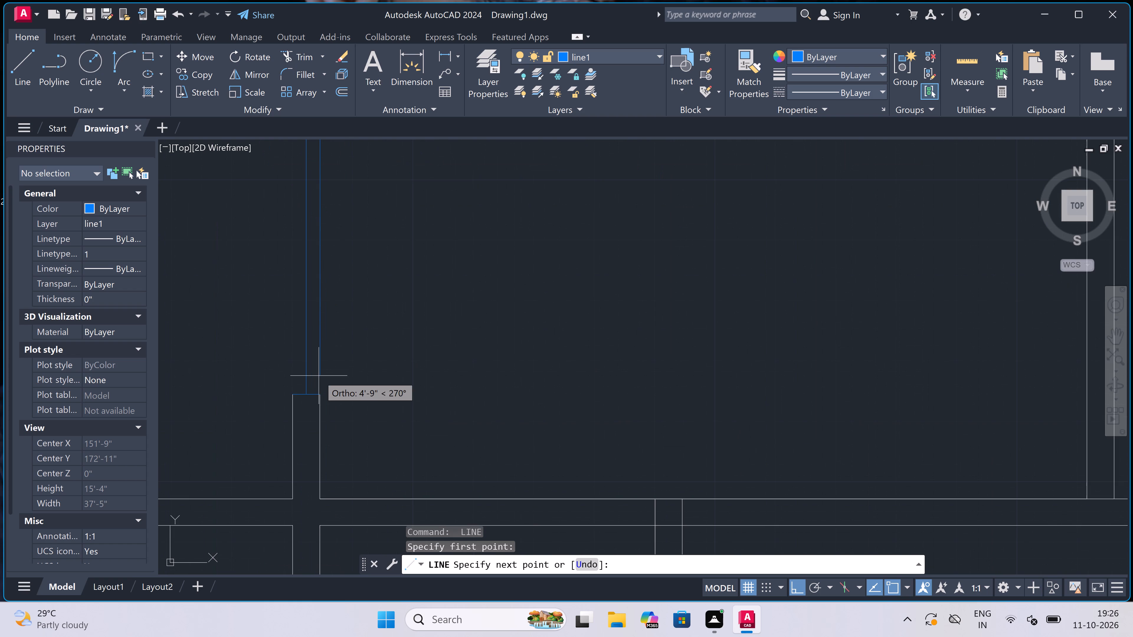
left_click(316, 390)
key("Escape")
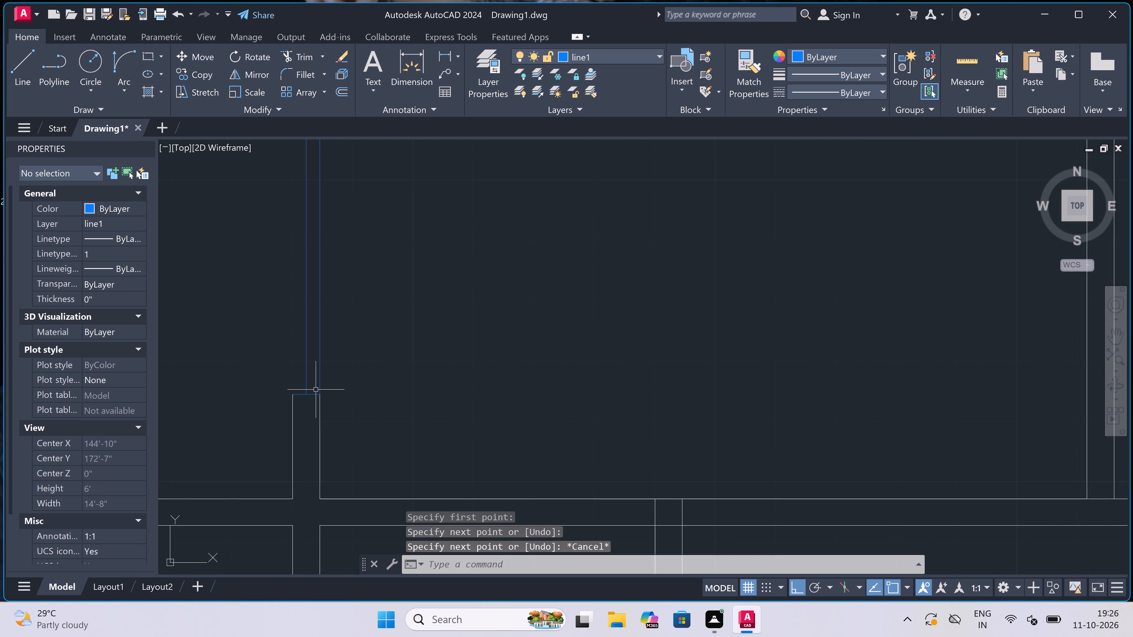
key("space")
scroll(316, 390, "down", 3)
scroll(313, 291, "up", 2)
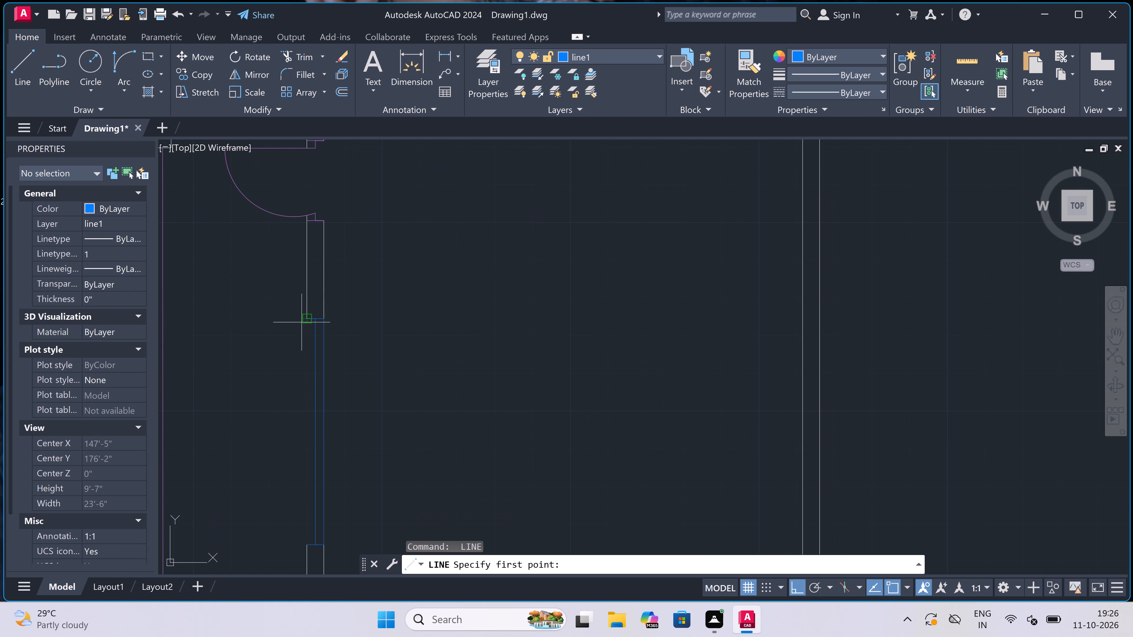
left_click(305, 321)
scroll(305, 321, "down", 1)
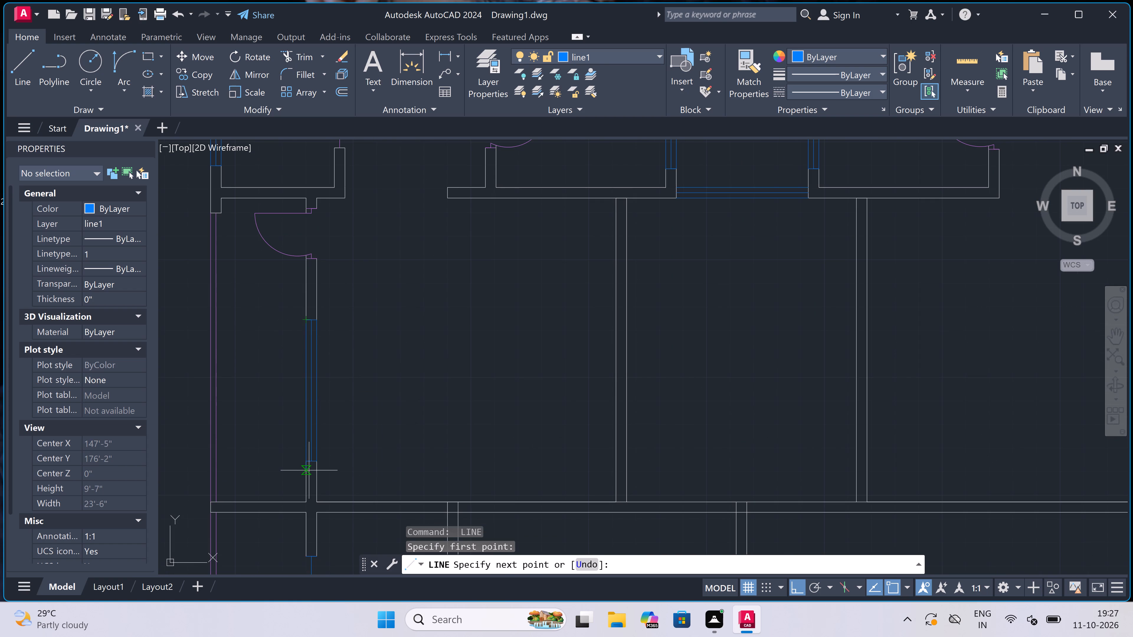
scroll(309, 470, "up", 2)
left_click(304, 445)
key("Escape")
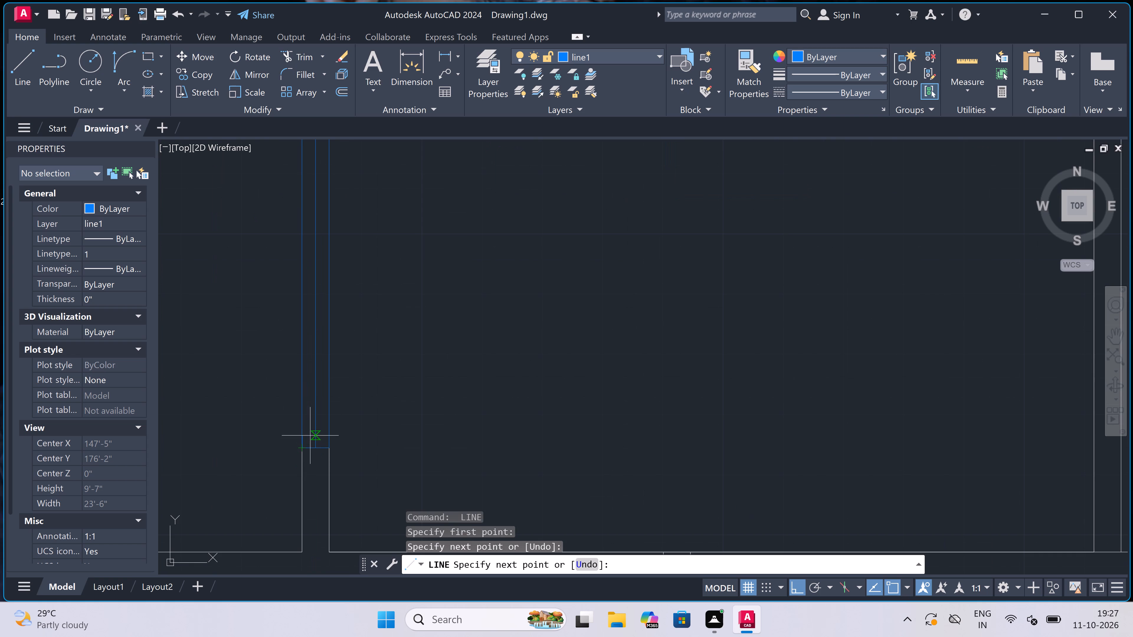
Draw the two outer lines of the west partition's window south of the horizontal wall, joining its end lines along both faces.
scroll(336, 349, "down", 6)
key("space")
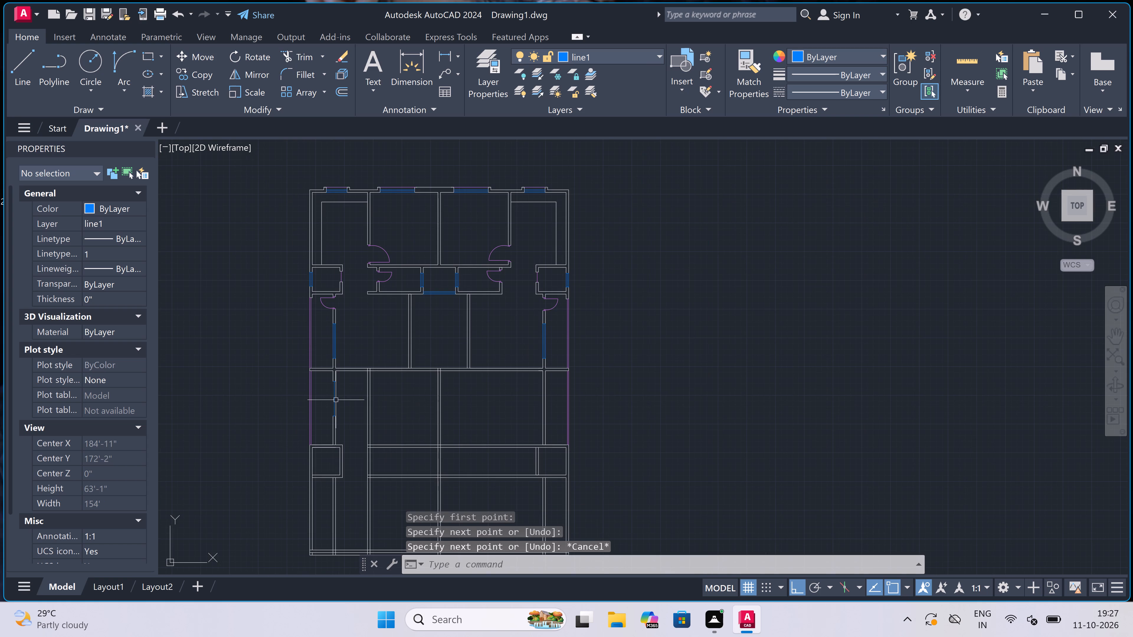
scroll(333, 403, "up", 3)
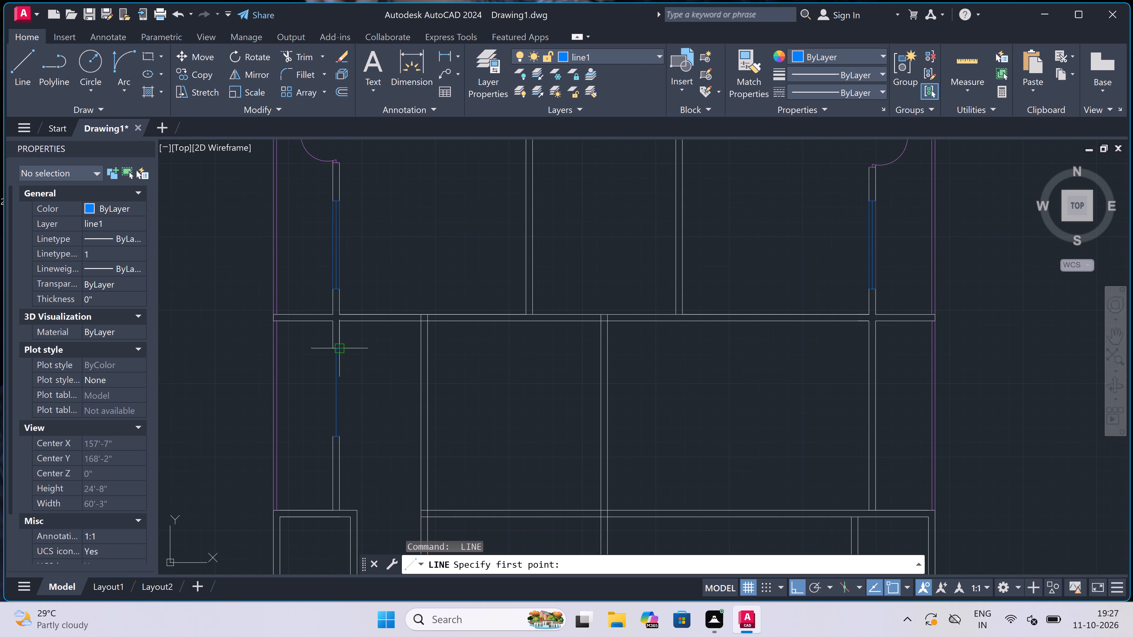
left_click(340, 351)
scroll(335, 419, "up", 3)
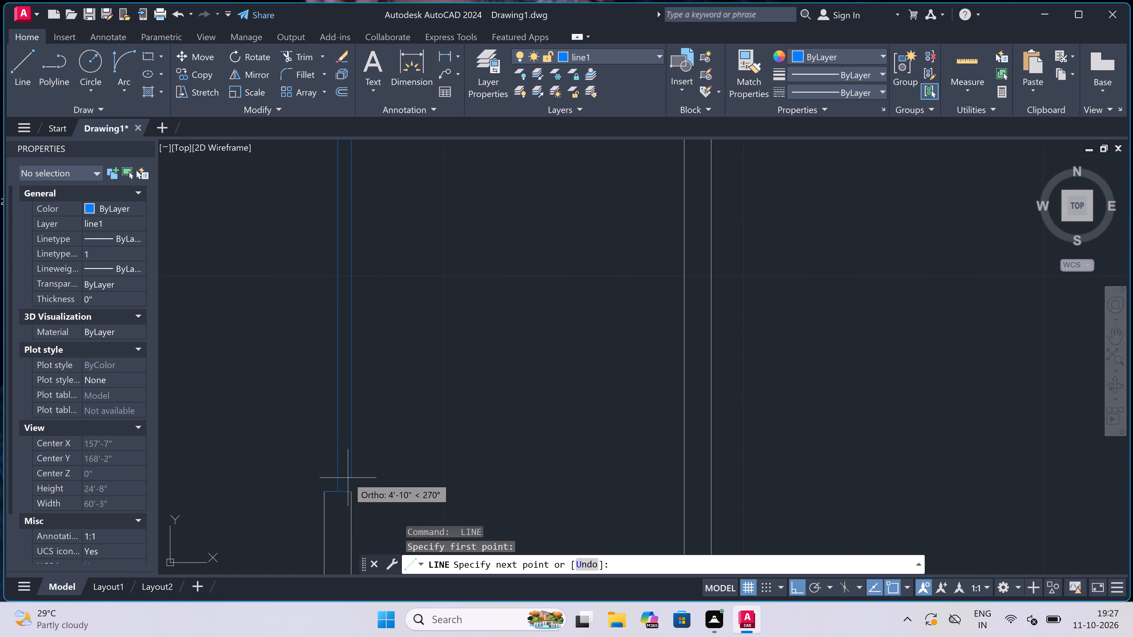
left_click(348, 490)
key("Escape")
key("space")
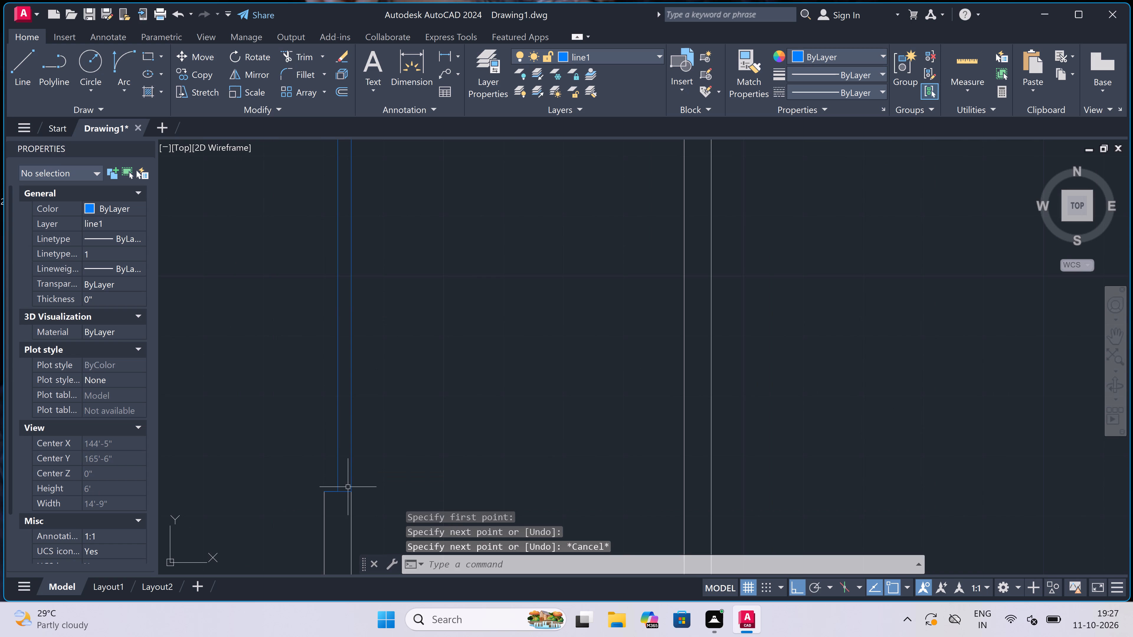
left_click(322, 492)
scroll(320, 461, "down", 2)
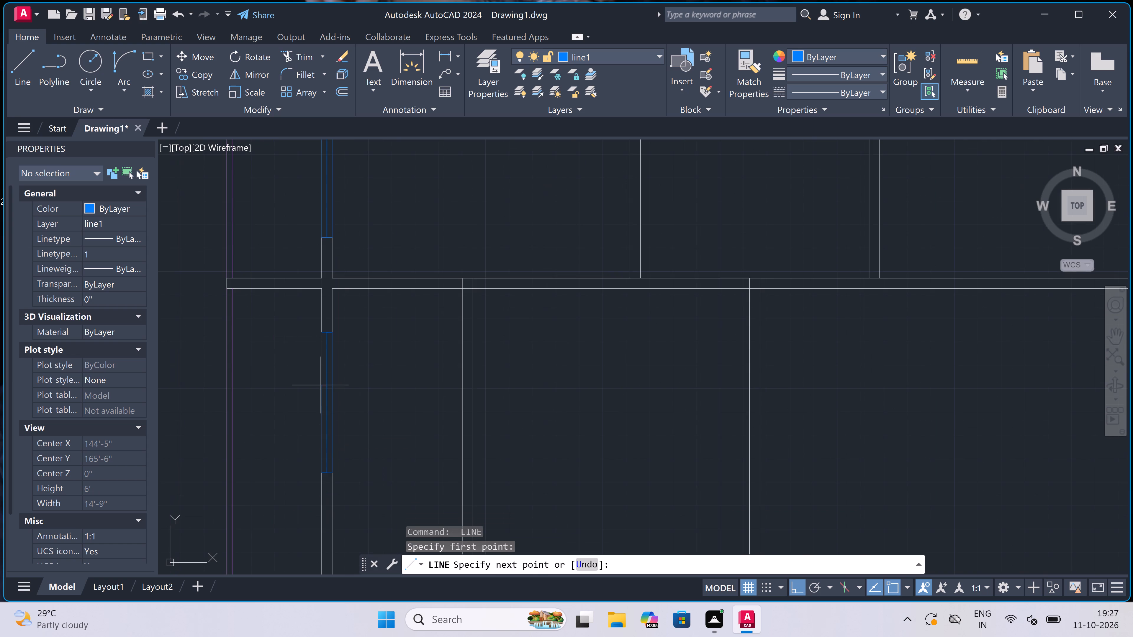
scroll(320, 321, "up", 3)
left_click(324, 364)
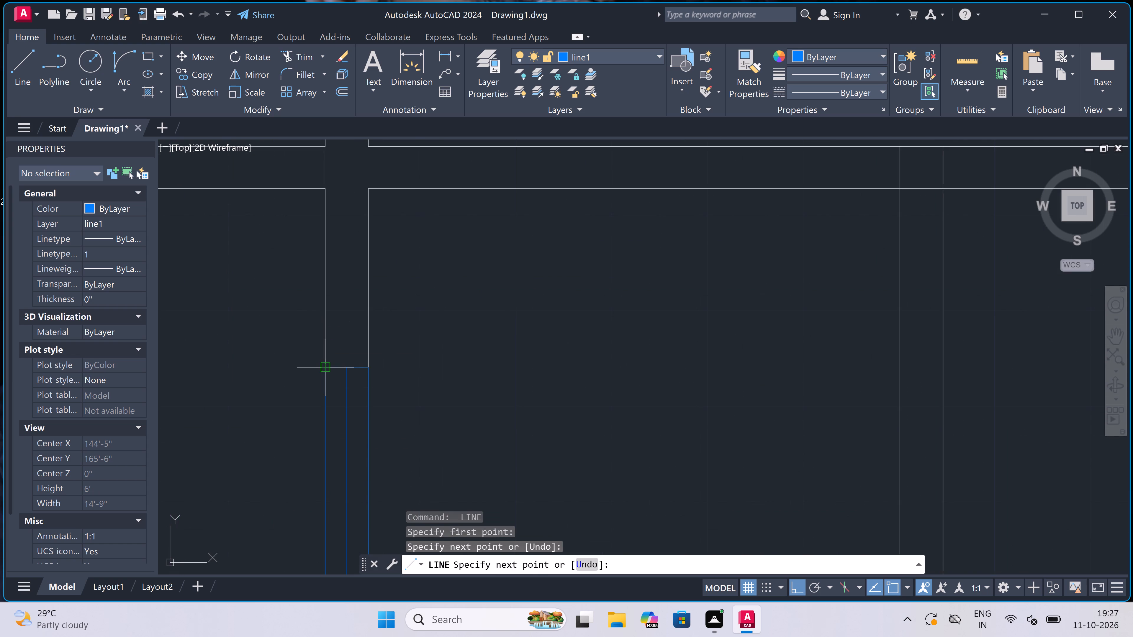
key("Escape")
On layer line 2, draw a line across the west partition above the small west room, 2" north from its centre and 2' west.
scroll(284, 354, "down", 4)
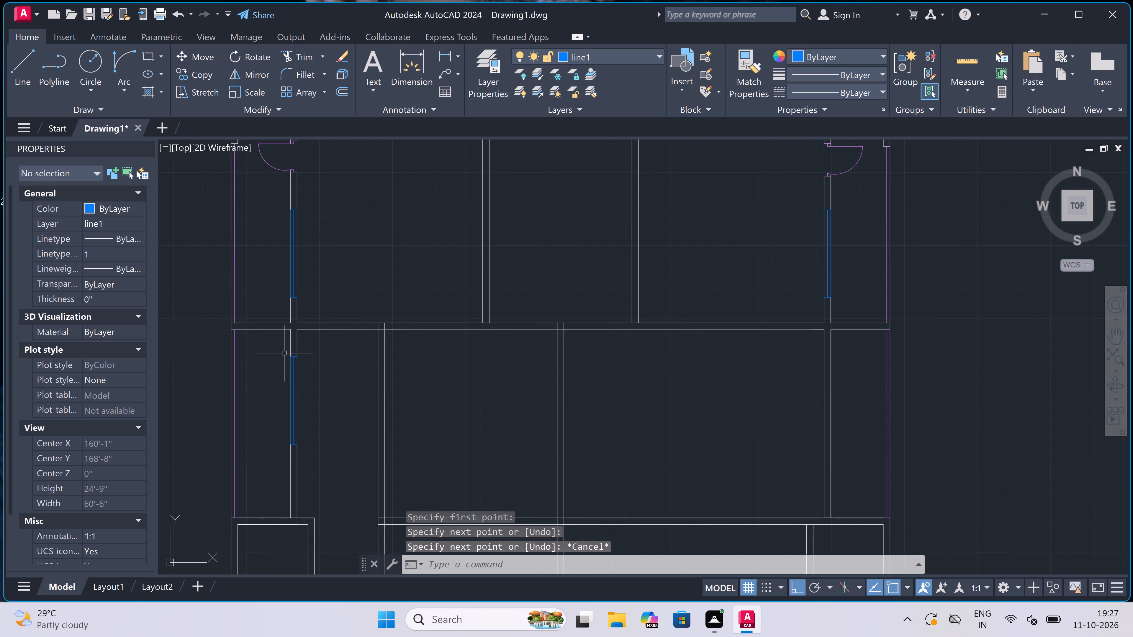
scroll(284, 353, "down", 1)
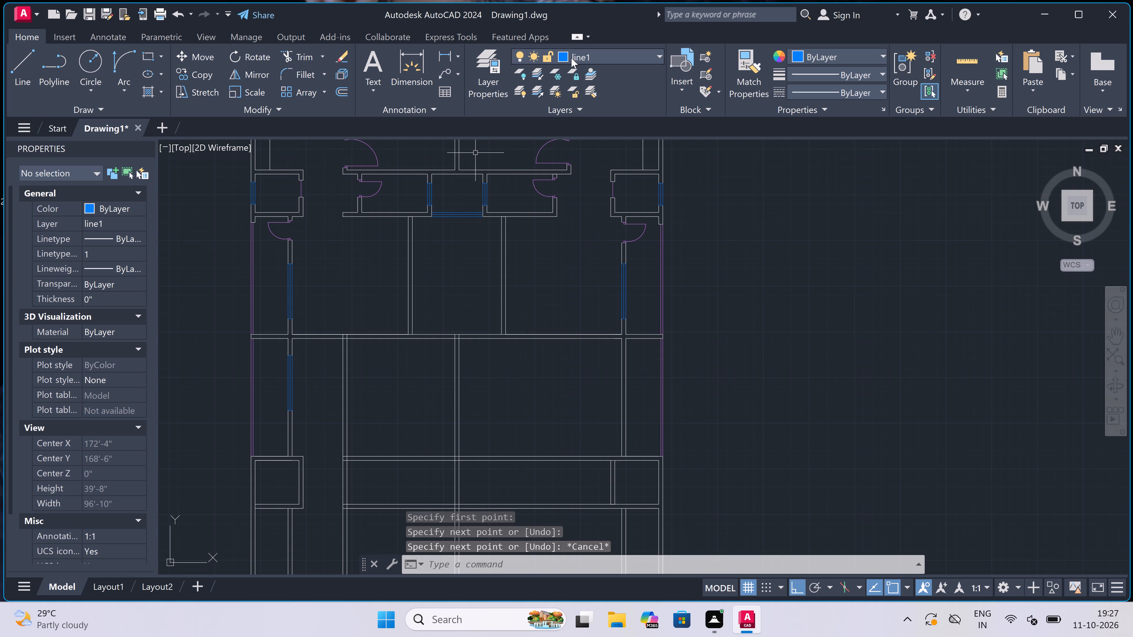
left_click(574, 53)
left_click(593, 92)
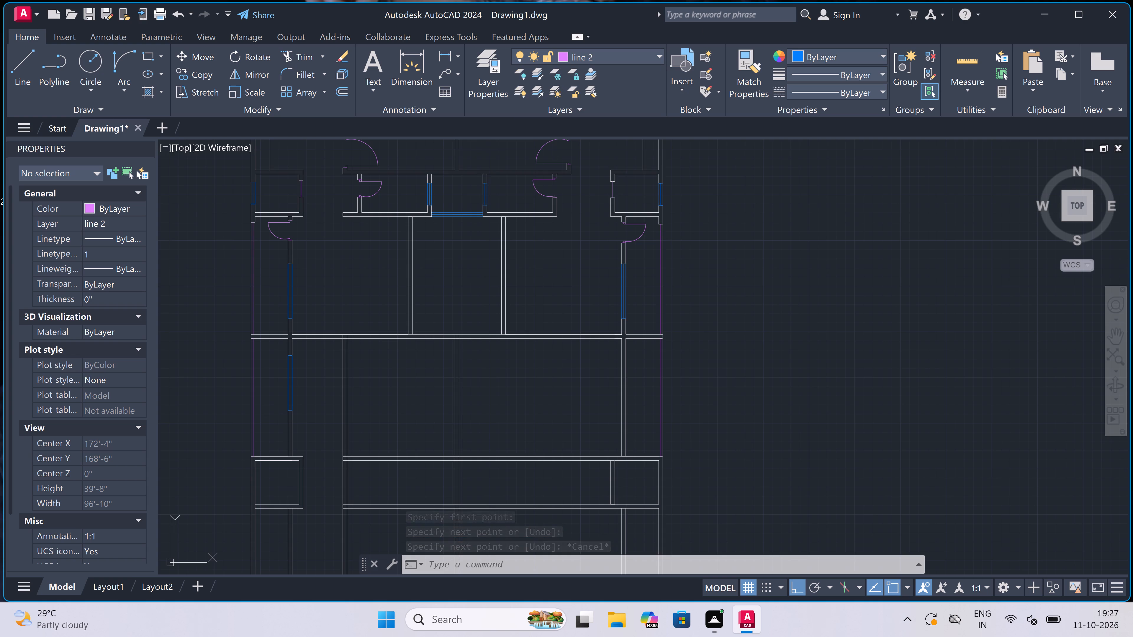
scroll(306, 473, "up", 3)
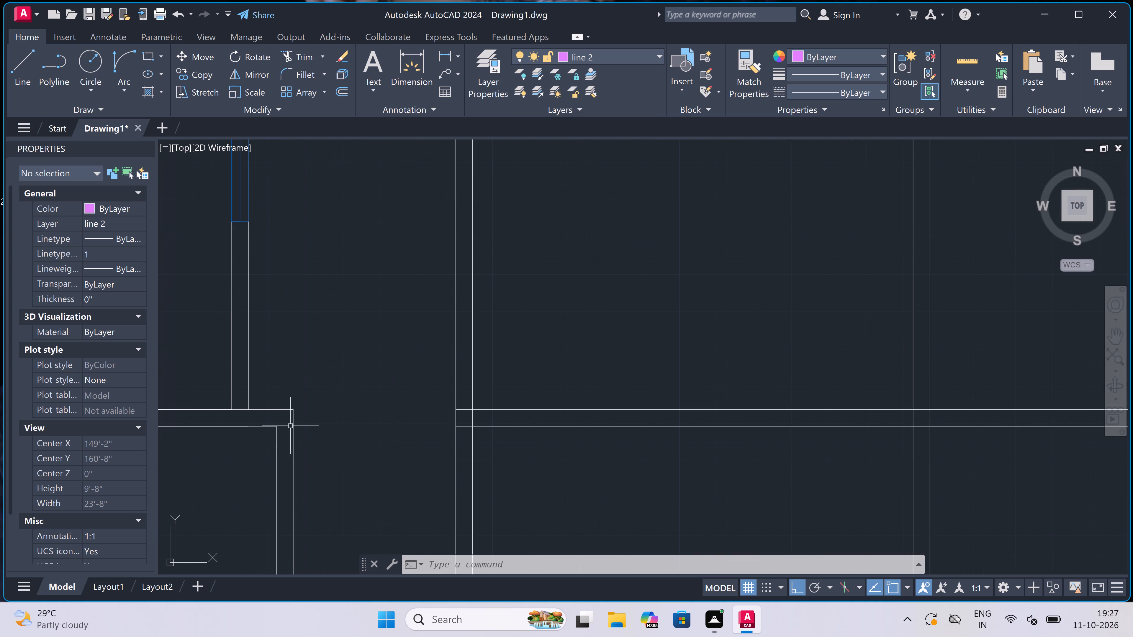
key("l")
key("space")
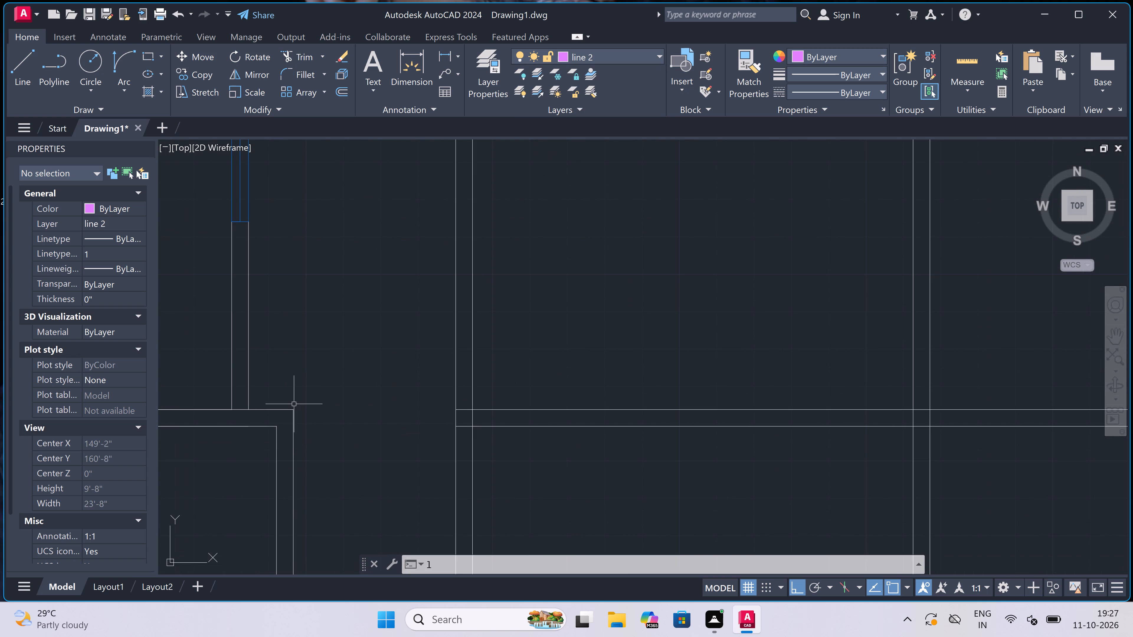
left_click(232, 385)
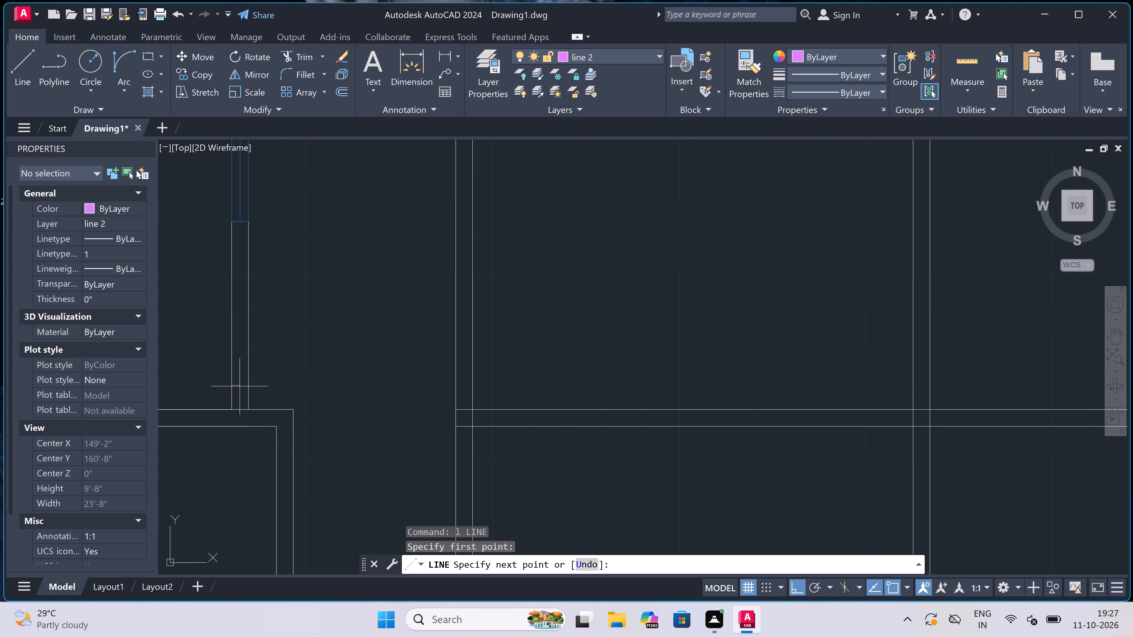
left_click(245, 385)
left_click(237, 382)
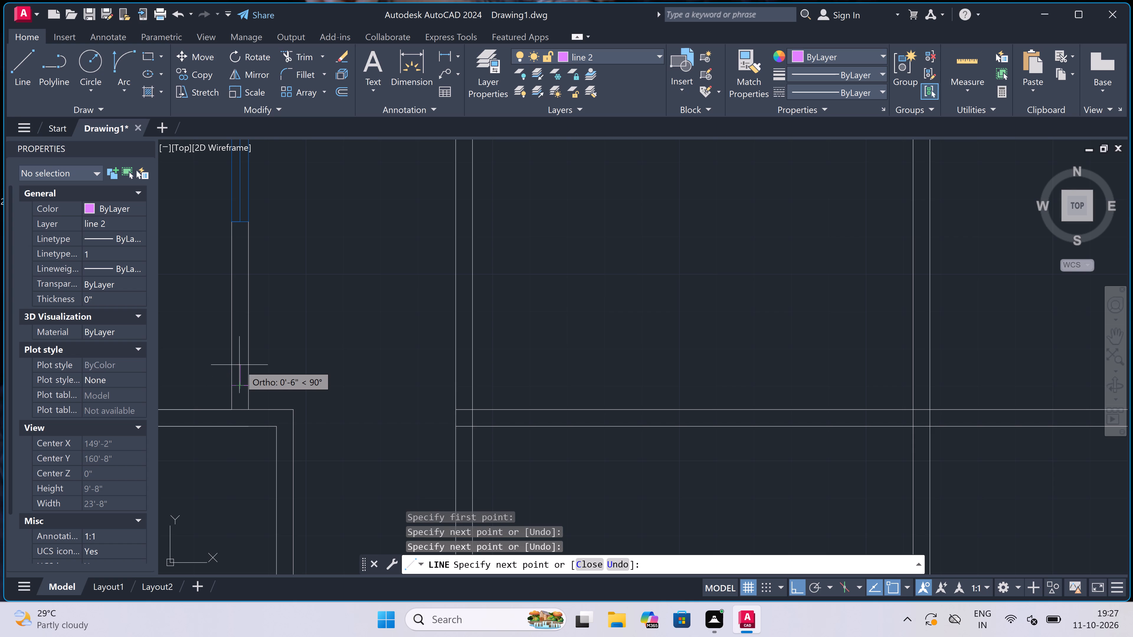
type("2\"")
key("space")
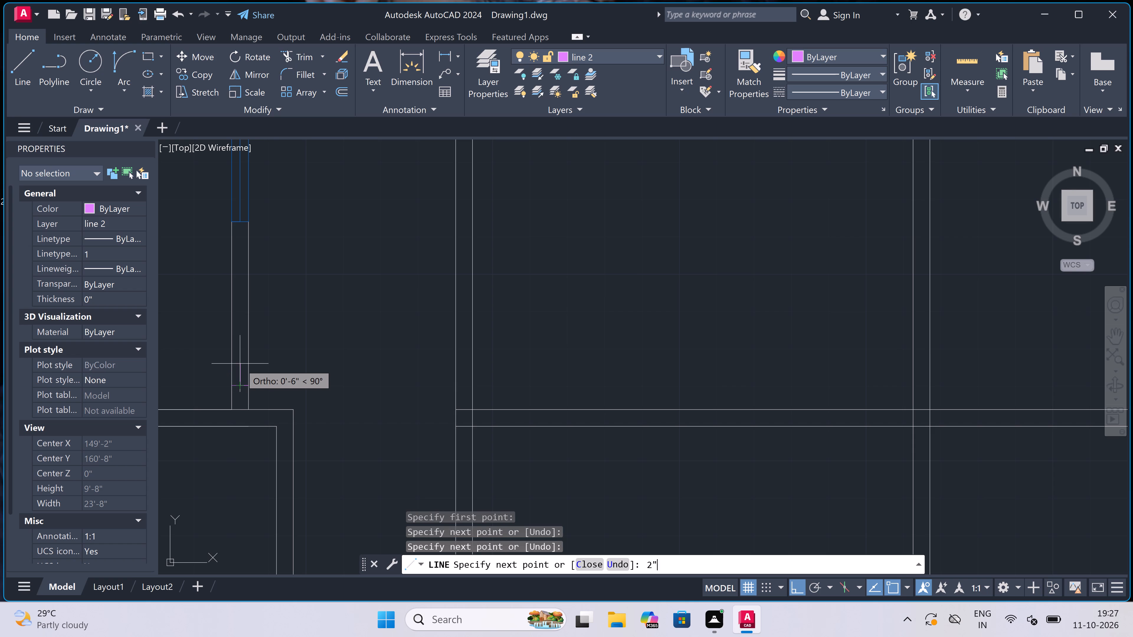
scroll(220, 366, "down", 3)
scroll(197, 361, "up", 2)
type("2'")
key("space")
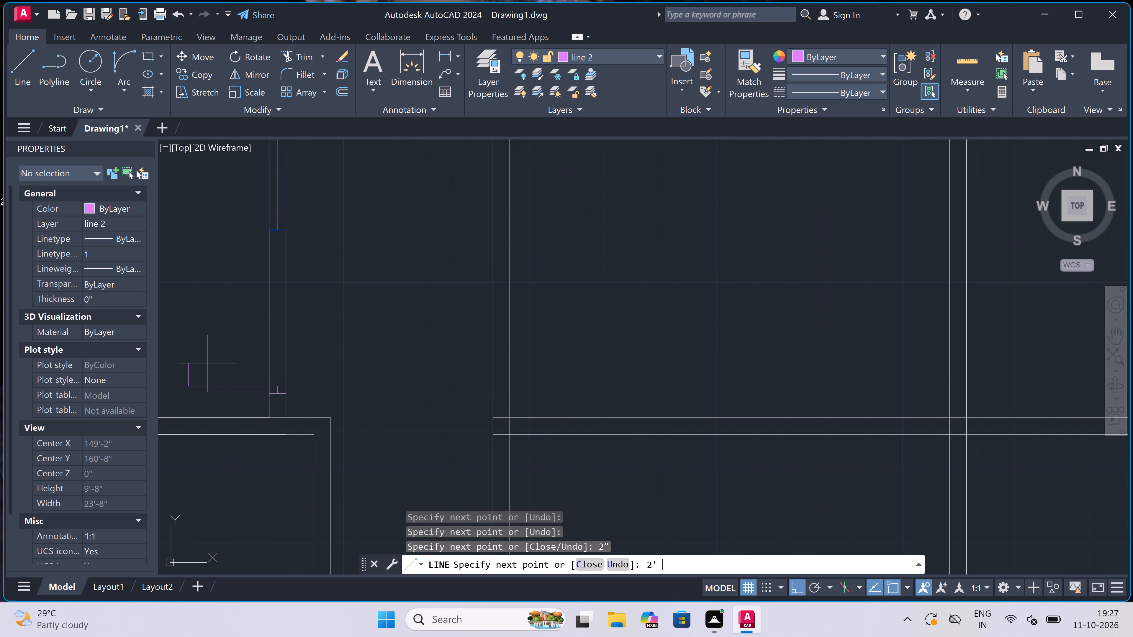
key("Escape")
Draw a line across the west partition north of the door leaf, with 2" lines south from its east end and midpoint.
key("space")
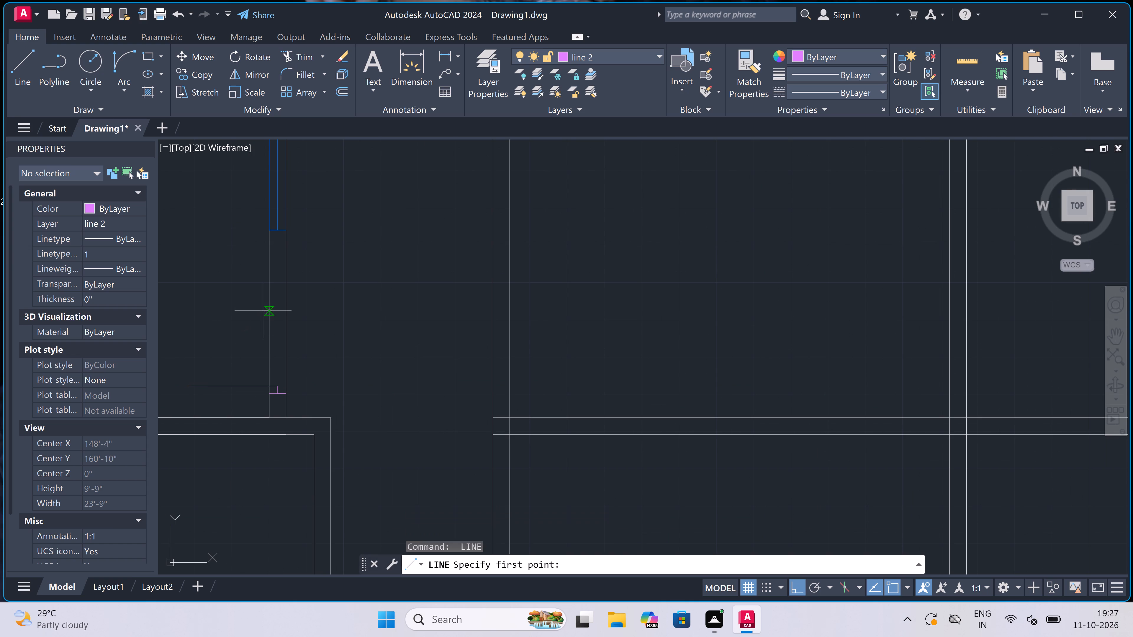
left_click(270, 303)
left_click(281, 302)
left_click(280, 302)
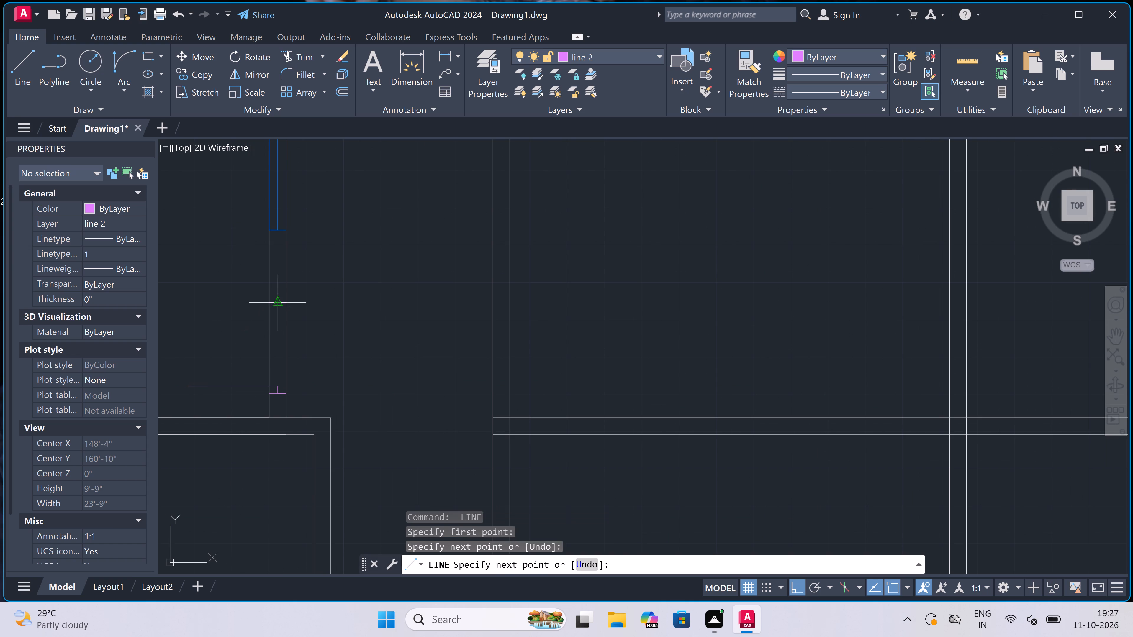
type("2\"")
key("space")
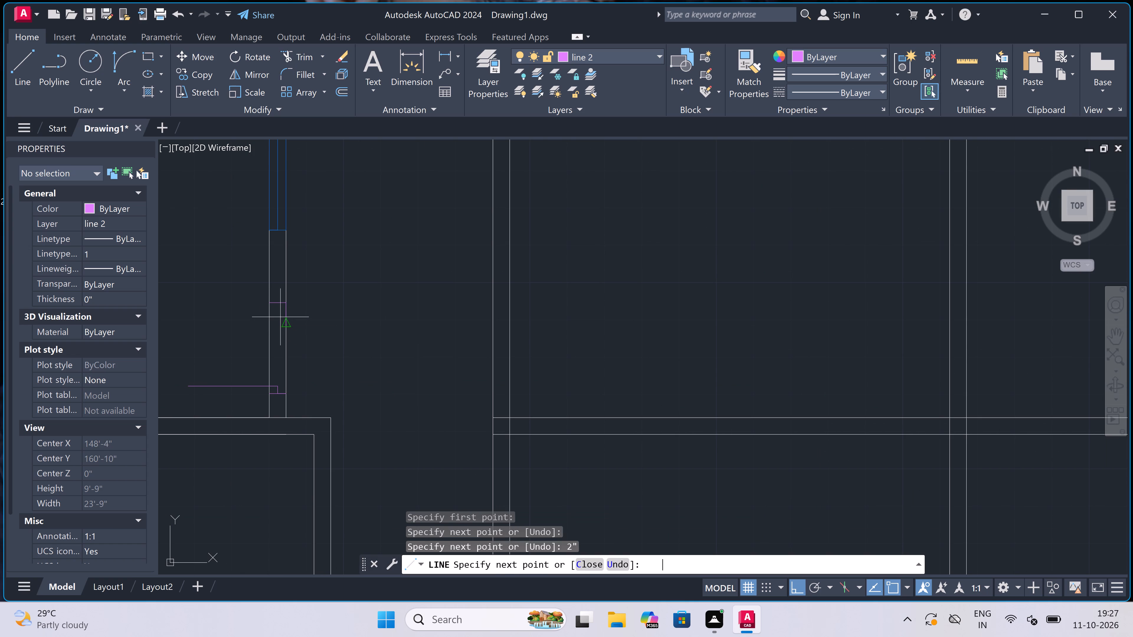
key("Escape")
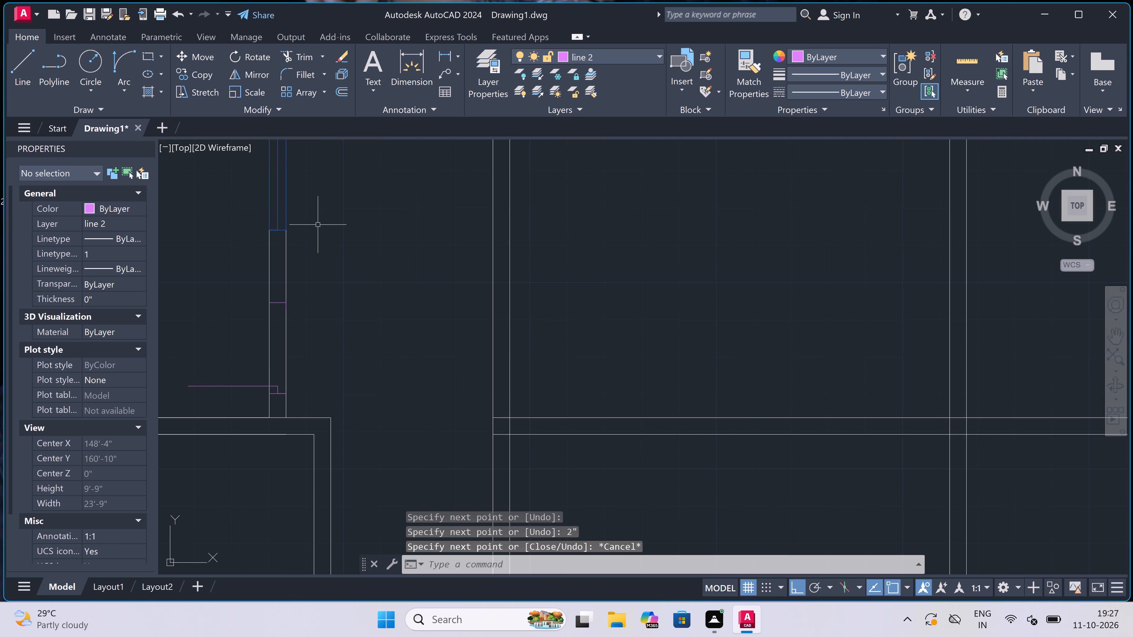
key("space")
scroll(276, 298, "up", 1)
left_click(276, 299)
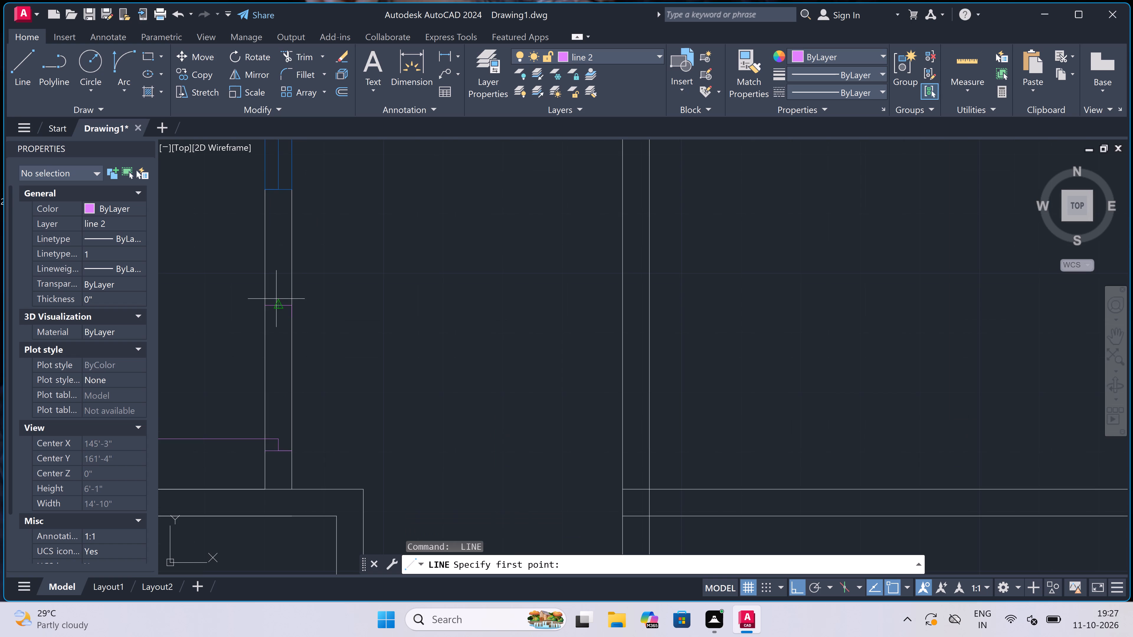
type("2\"")
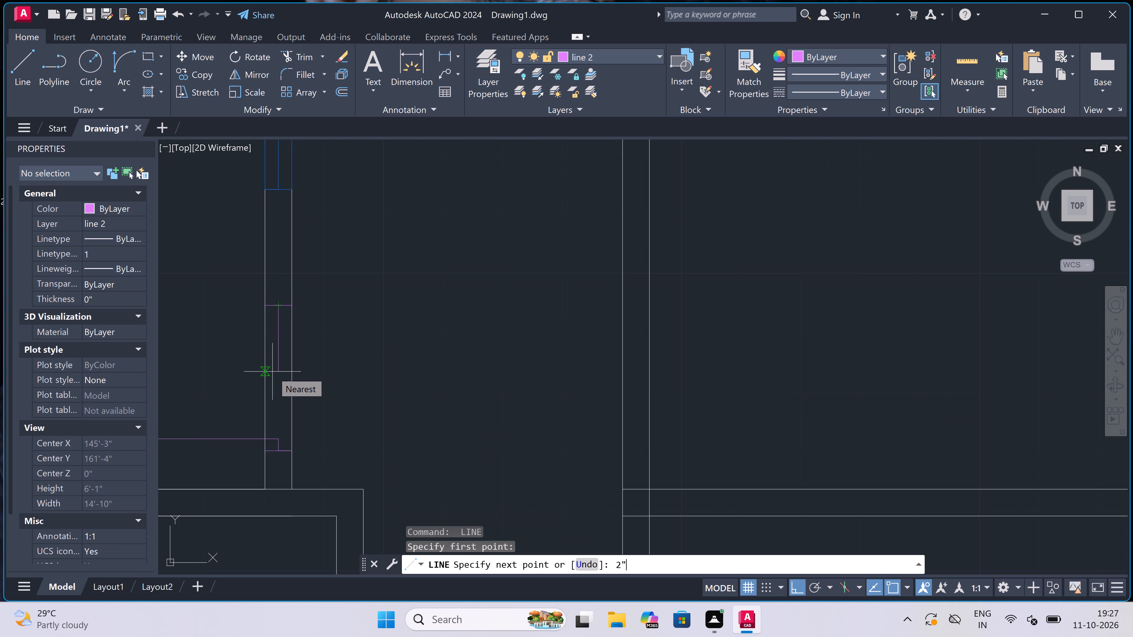
key("space")
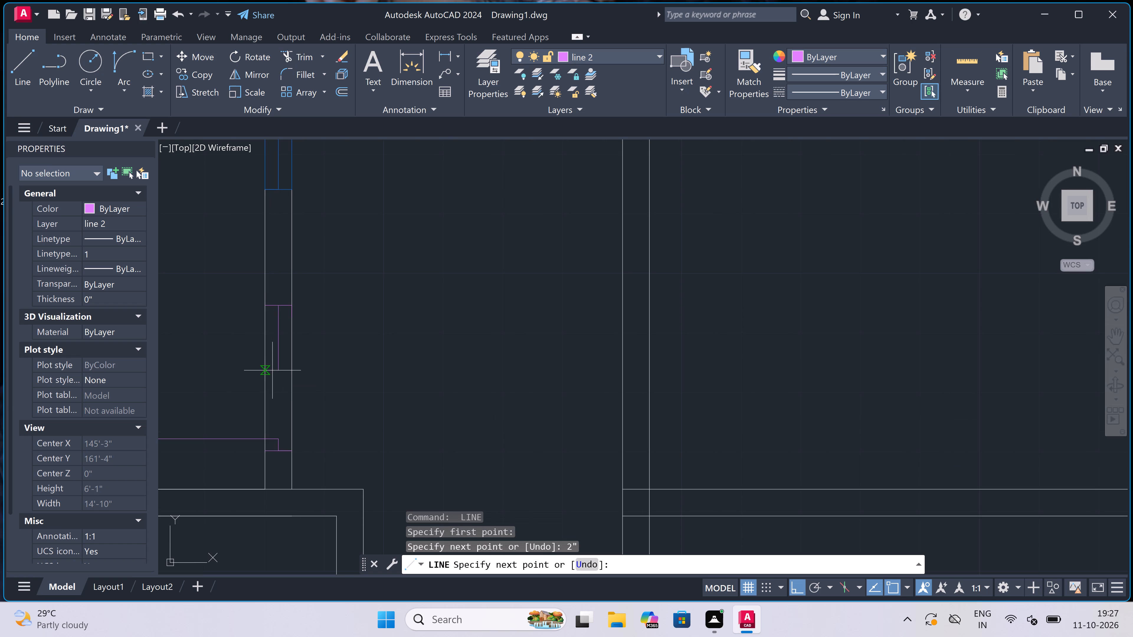
key("Escape")
scroll(276, 366, "down", 4)
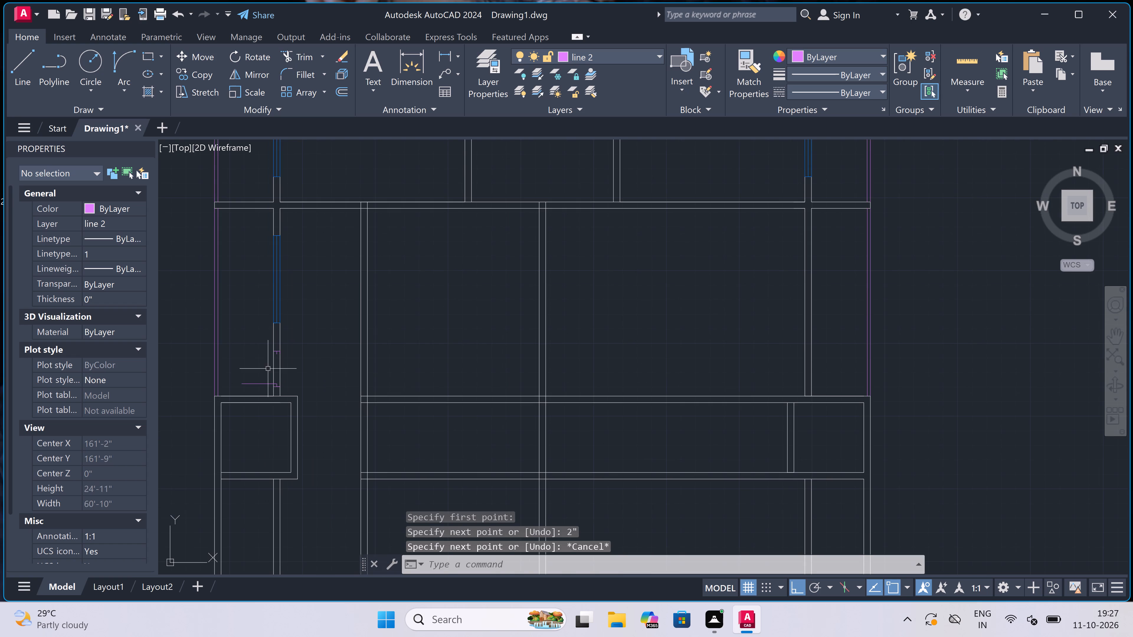
Draw the door swing arc from the leaf's west end to the end of the north jamb's middle line.
scroll(226, 364, "up", 2)
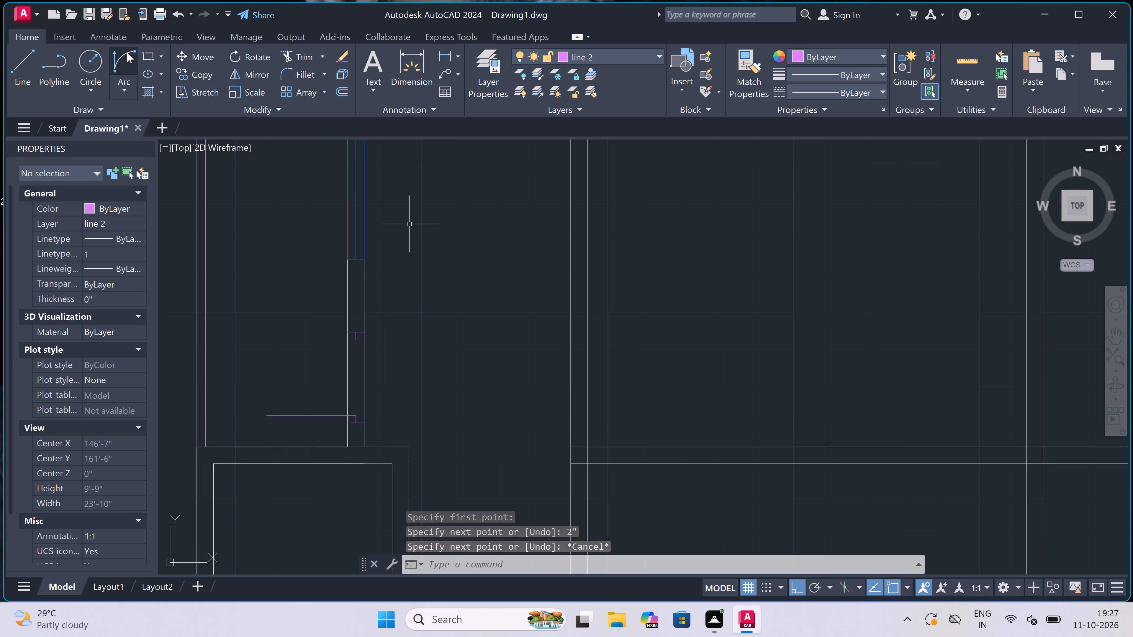
left_click(127, 52)
scroll(302, 418, "up", 1)
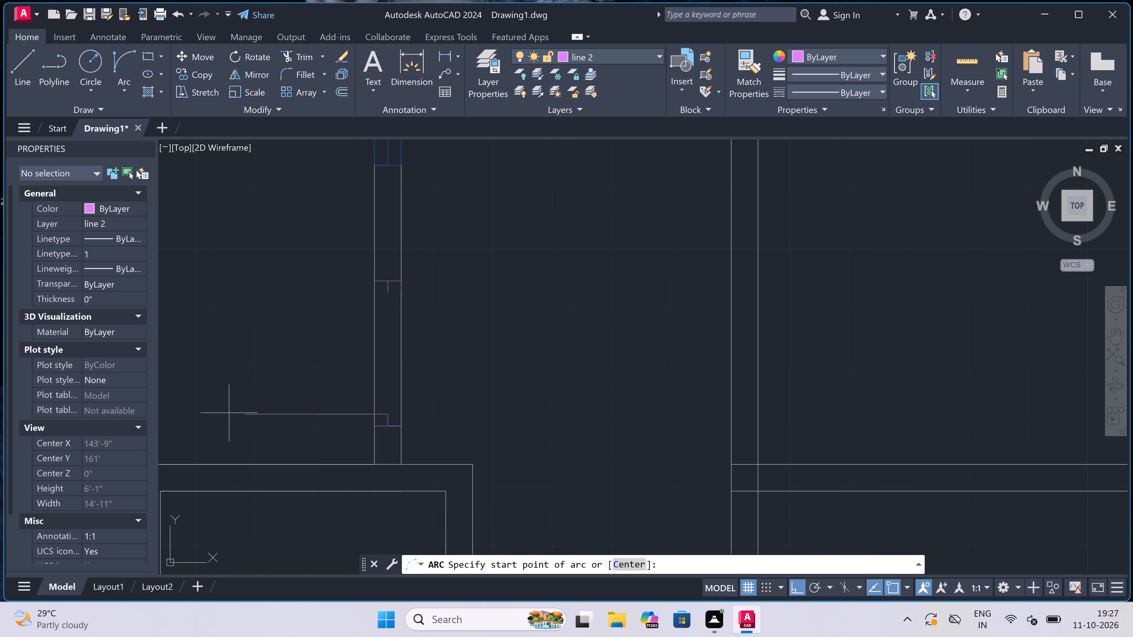
left_click(251, 415)
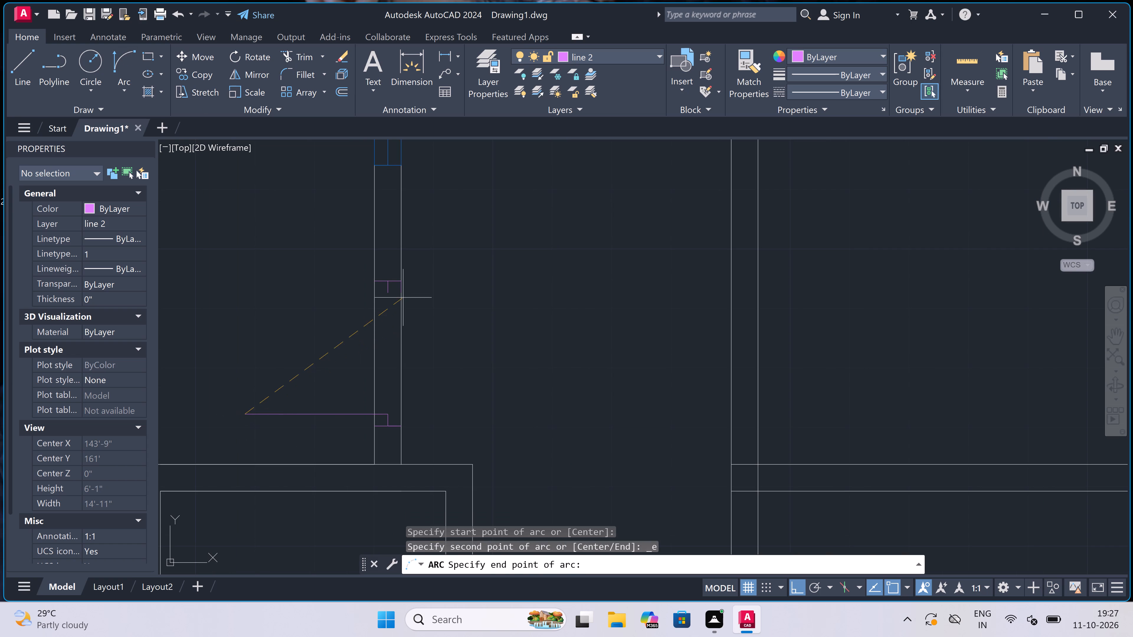
left_click(388, 291)
left_click(306, 276)
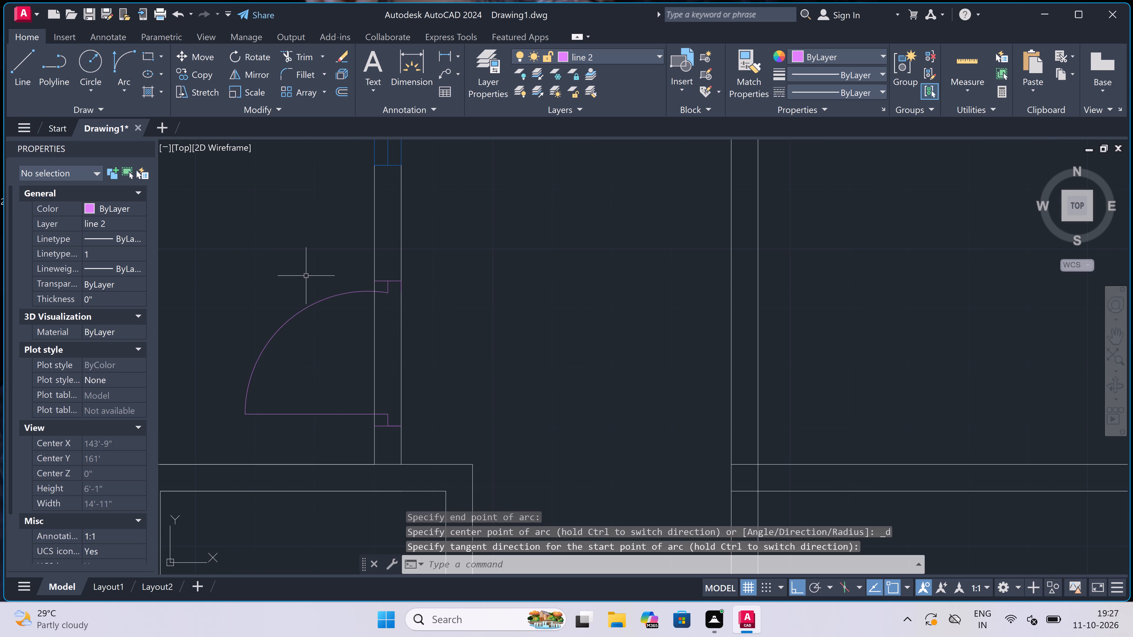
Trim both faces of the west partition across the new door opening.
key("t")
key("r")
key("space")
left_click_drag(447, 358, 448, 358)
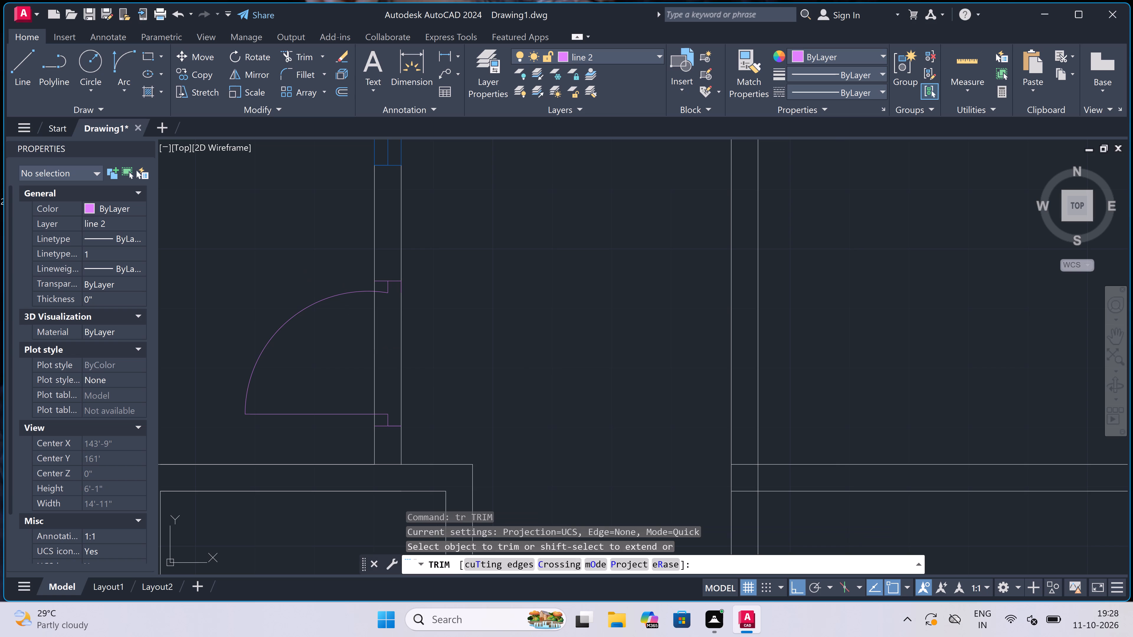
left_click_drag(448, 358, 442, 358)
left_click(312, 355)
Trim the small west room's north wall line between the two partition faces below the door.
scroll(313, 354, "down", 3)
scroll(328, 383, "up", 3)
left_click(333, 382)
left_click(339, 366)
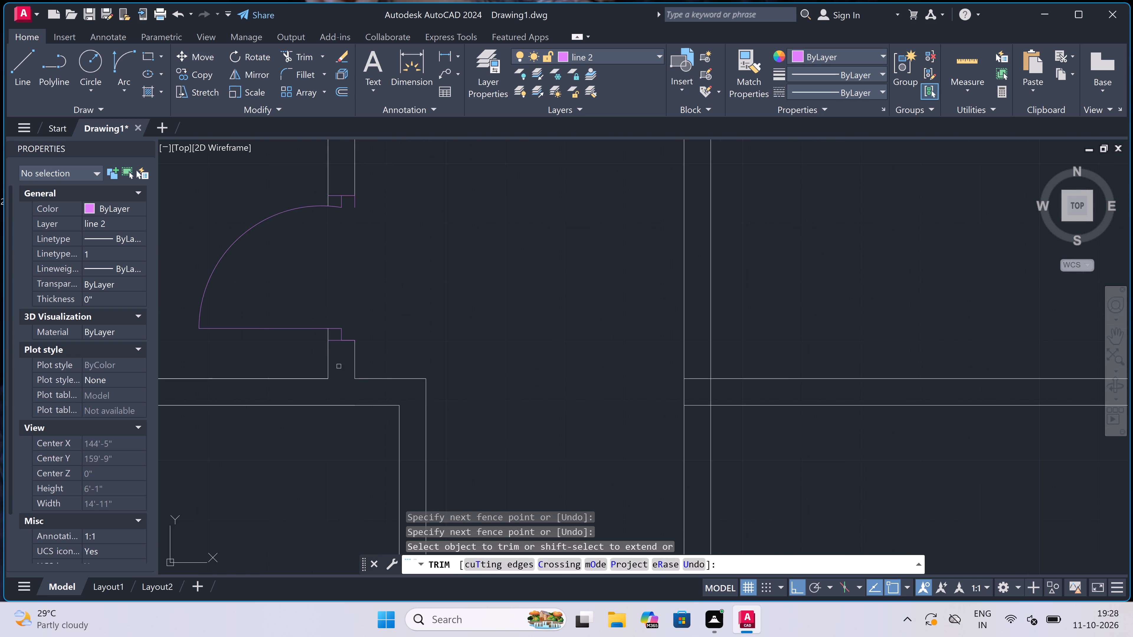
key("Escape")
scroll(340, 366, "down", 3)
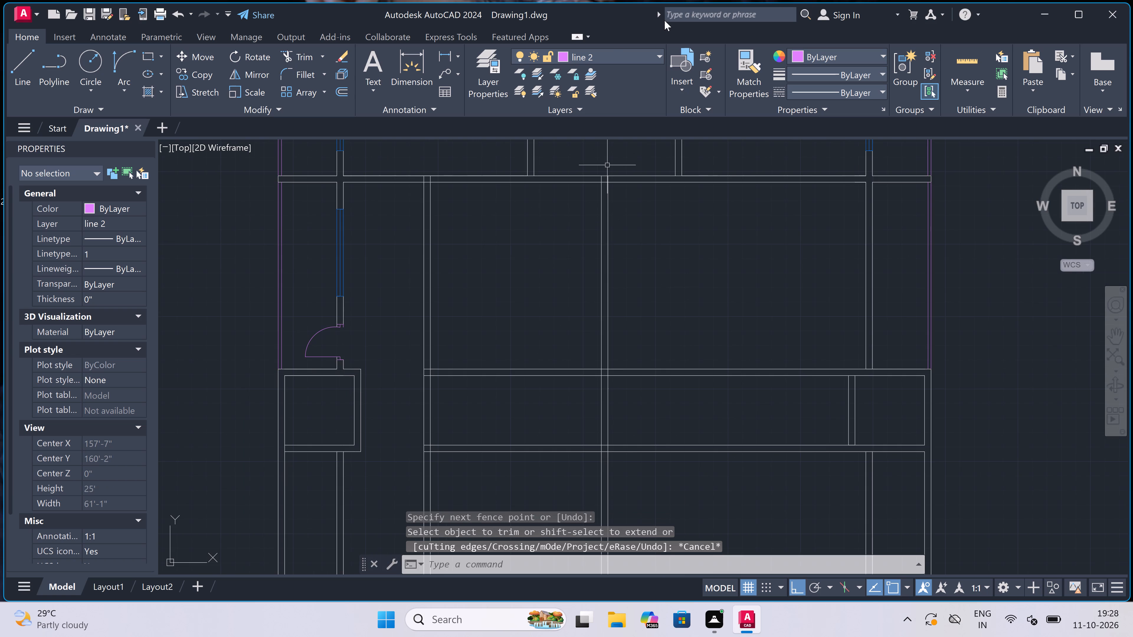
On layer 0, draw two short lines across the small west room's east wall to bound an opening.
left_click(611, 52)
left_click(602, 74)
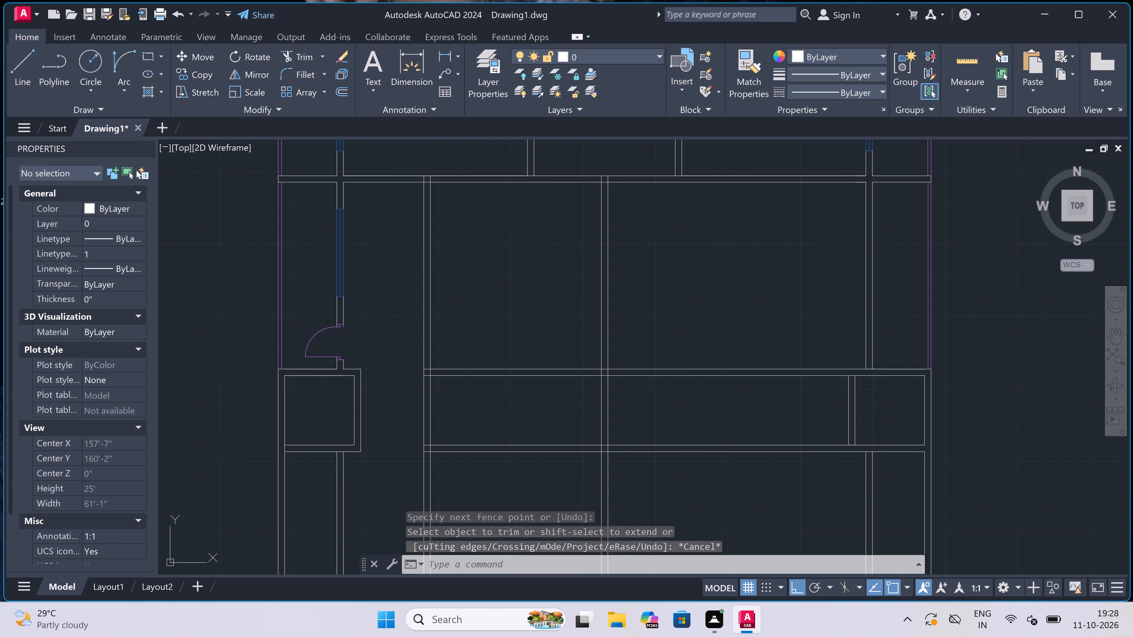
key("l")
key("space")
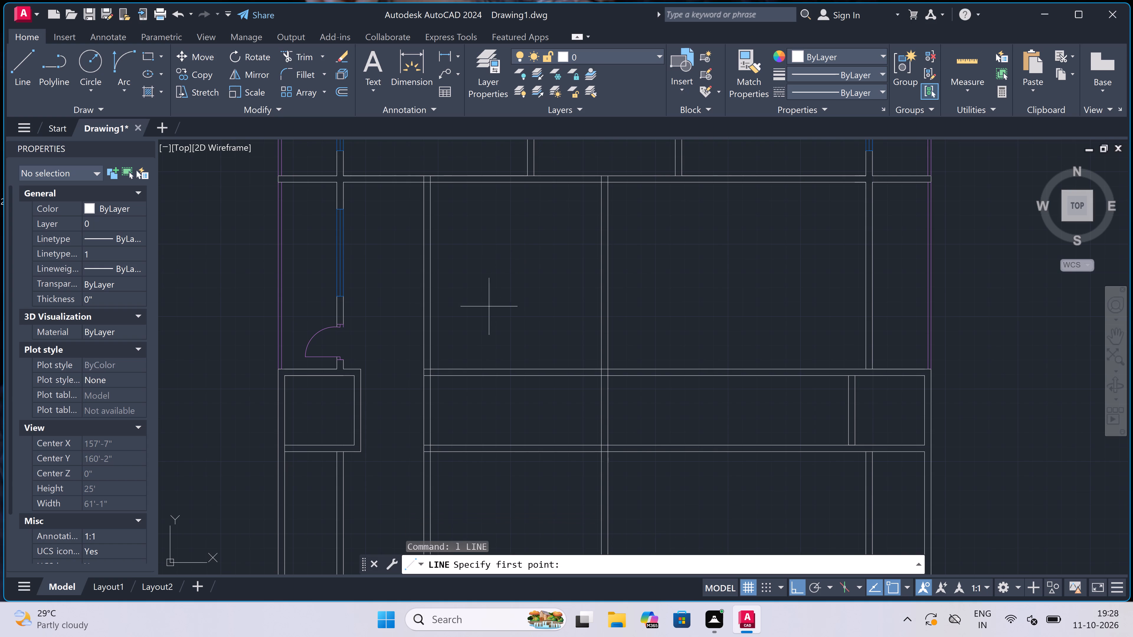
scroll(464, 336, "down", 2)
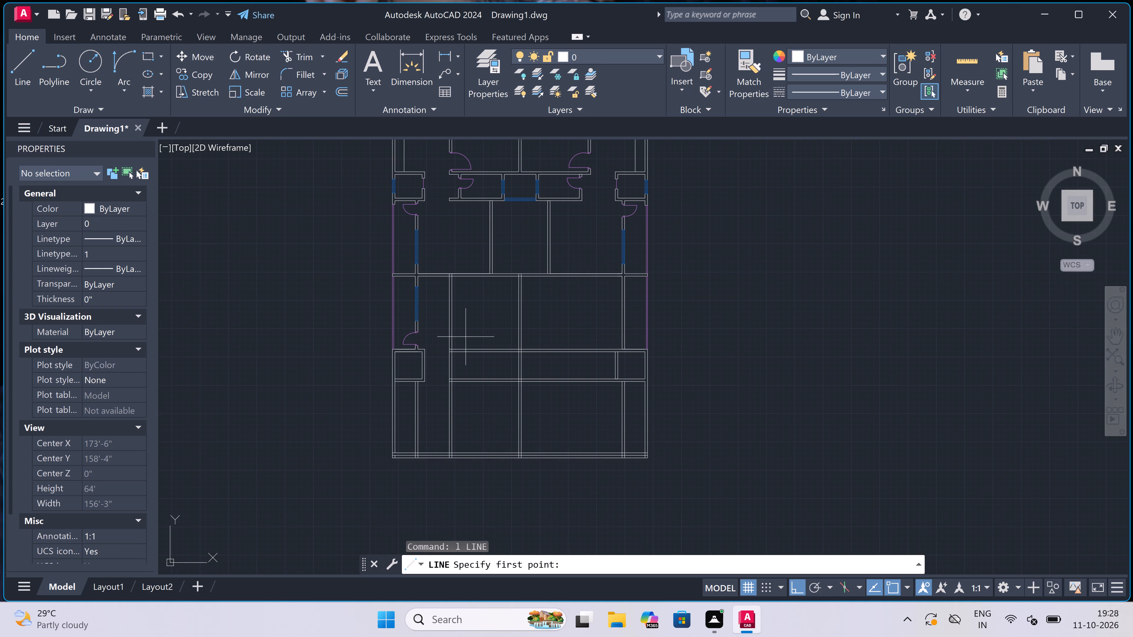
scroll(442, 338, "up", 2)
scroll(402, 419, "up", 2)
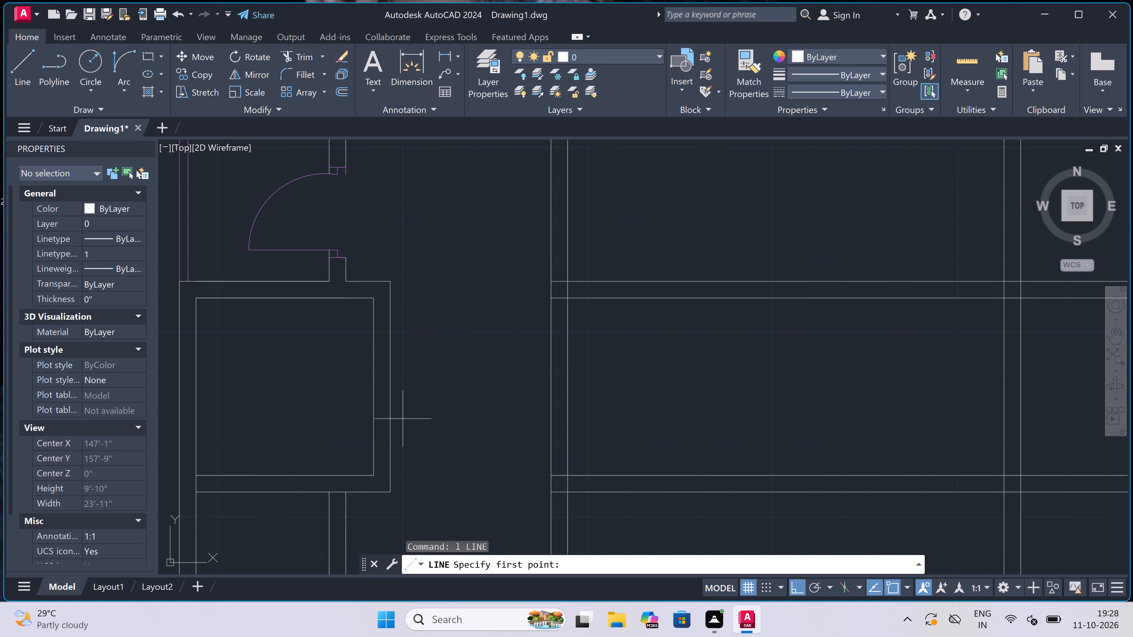
left_click(392, 420)
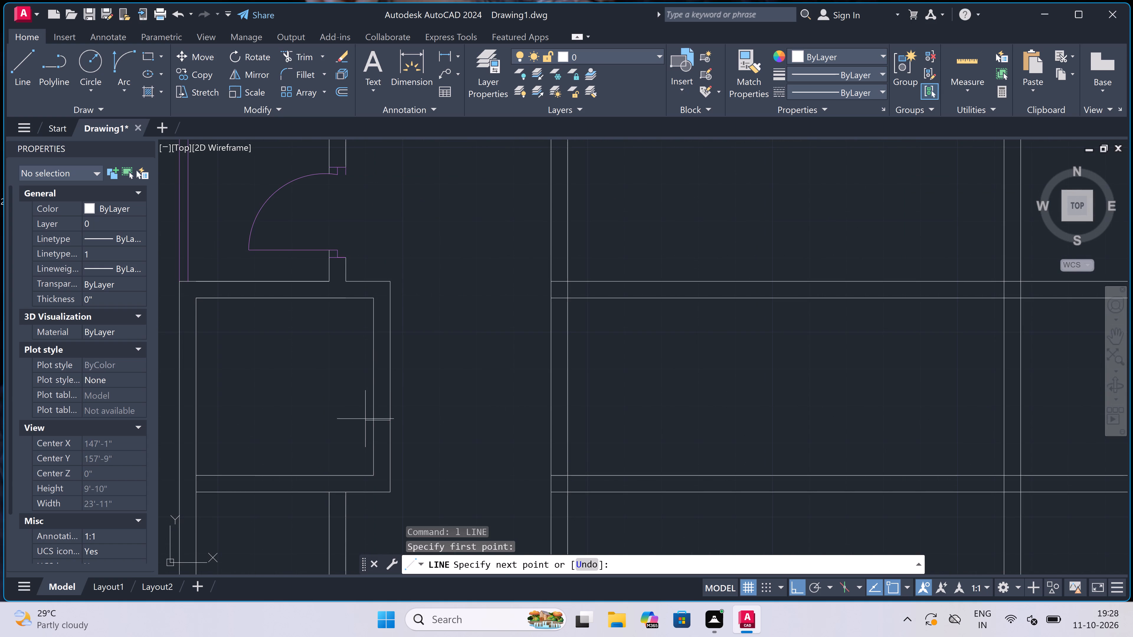
left_click(380, 422)
key("Escape")
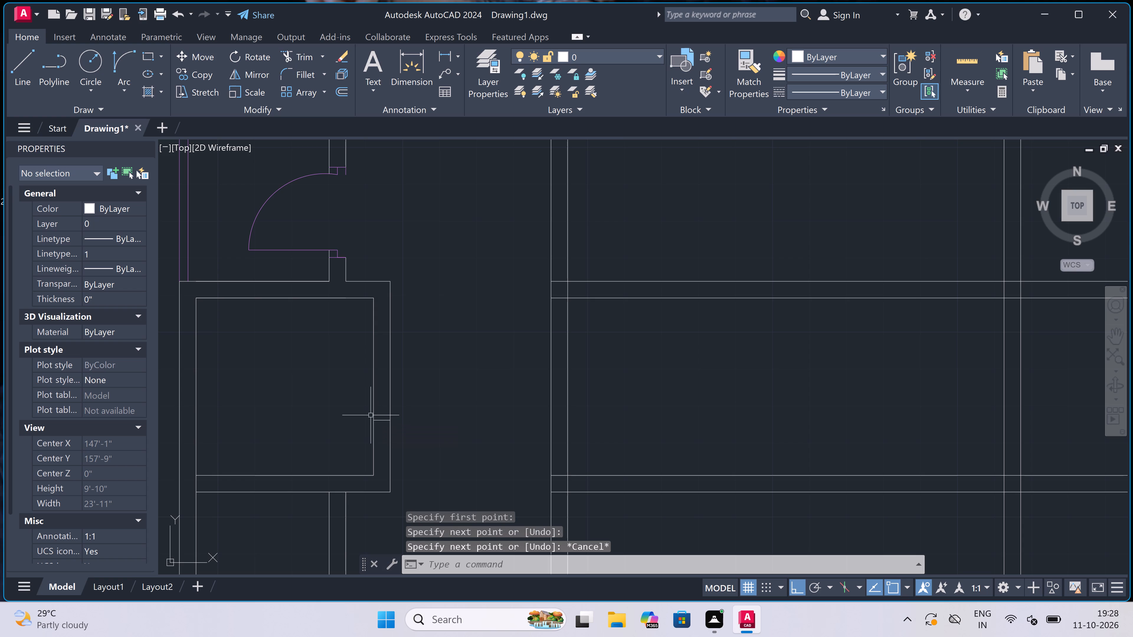
key("space")
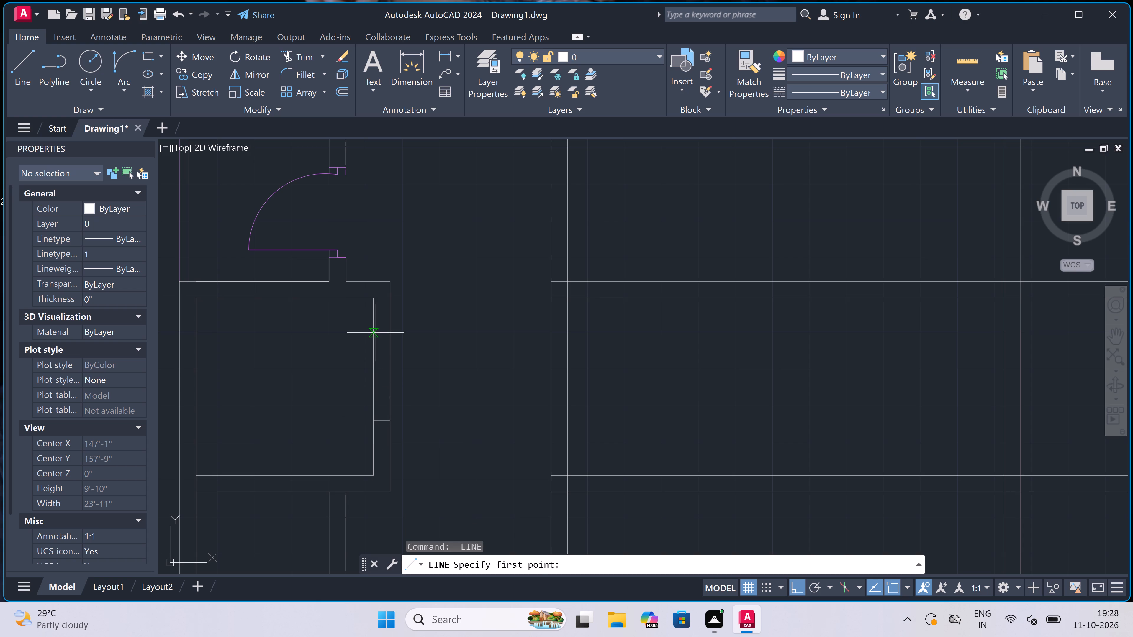
left_click(376, 331)
left_click(390, 332)
key("Escape")
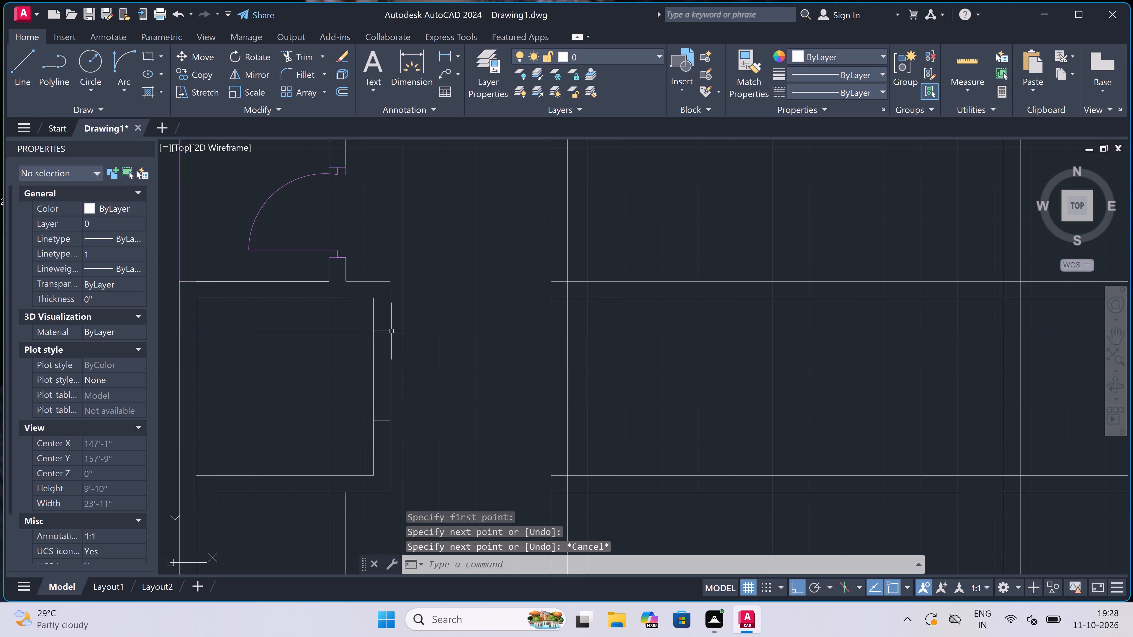
Trim both faces of the small west room's east wall between the two short lines.
type("tr")
key("space")
left_click(407, 370)
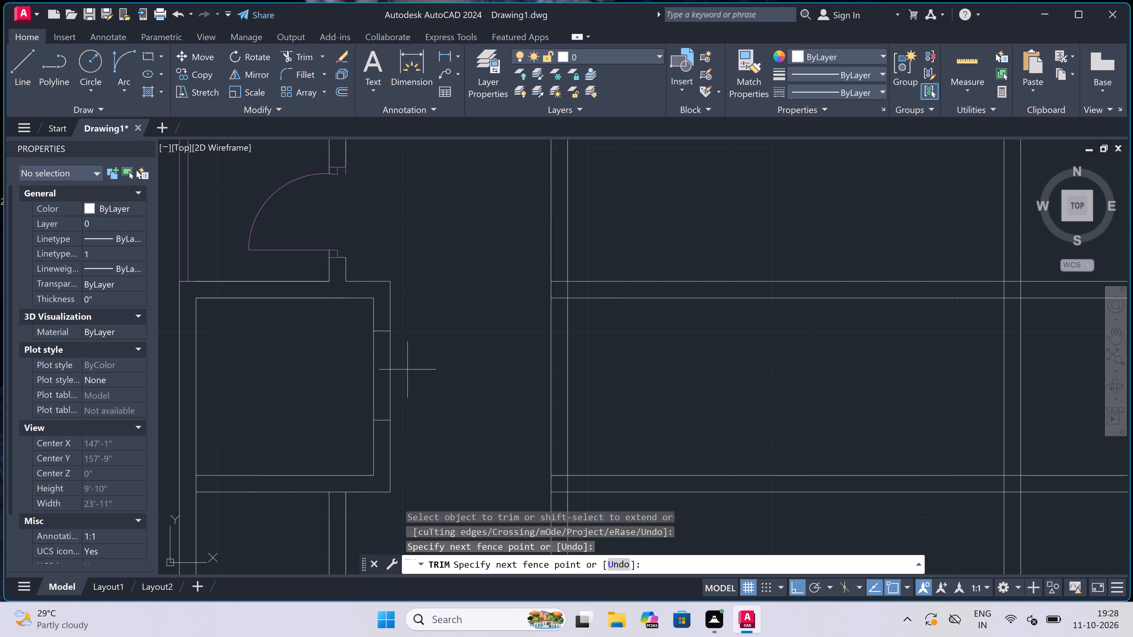
left_click(327, 371)
Trim the west outer wall's inner face within the thickness of the small room's south wall.
scroll(330, 368, "down", 1)
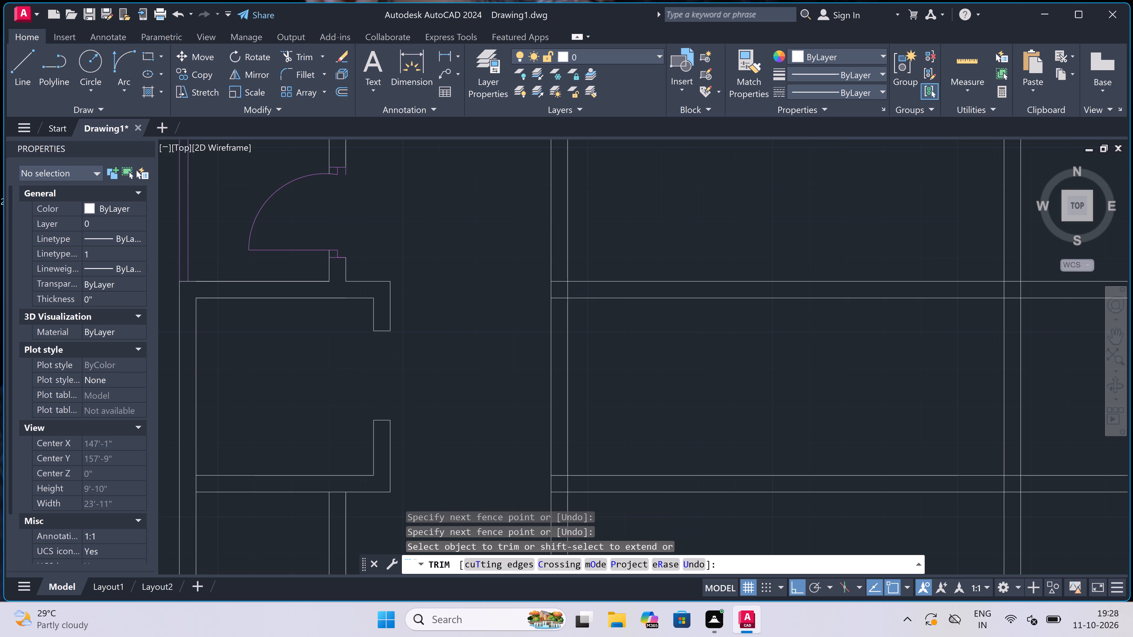
scroll(330, 368, "down", 1)
scroll(273, 410, "up", 2)
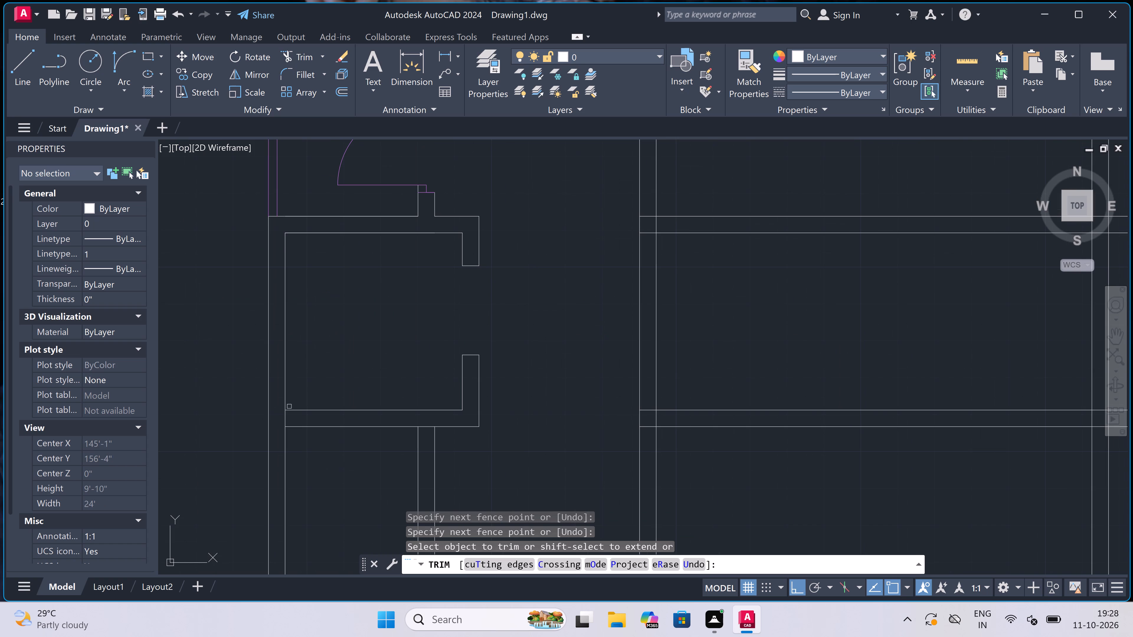
left_click(285, 416)
scroll(309, 339, "down", 1)
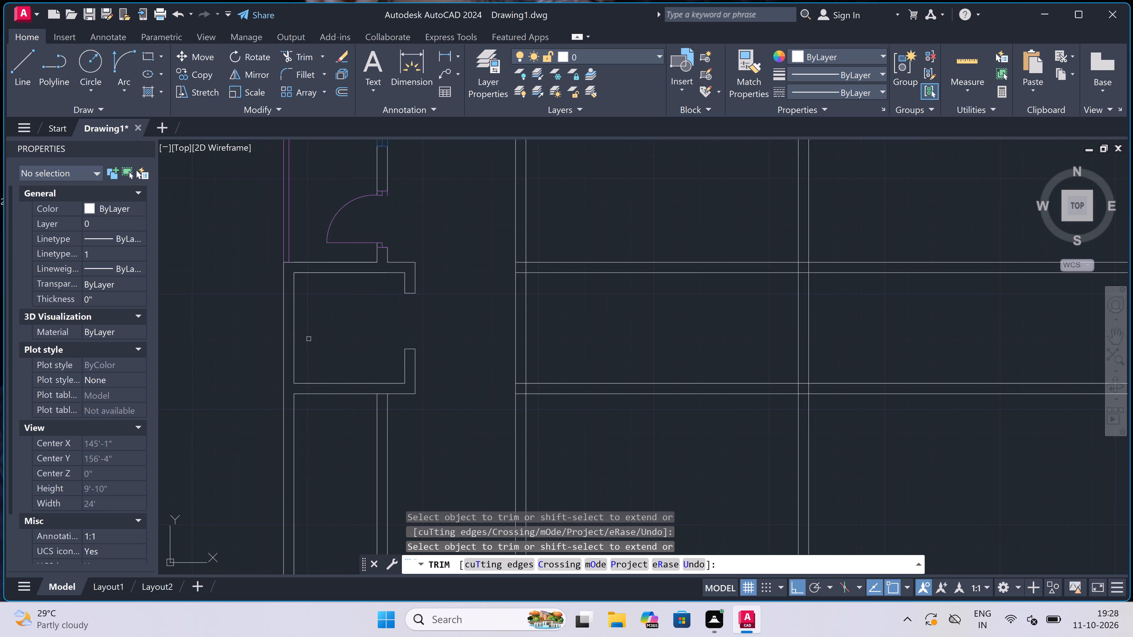
key("Escape")
Extend the outer face line of the small room's south wall west to the outer wall line.
type("ex")
key("space")
left_click(301, 389)
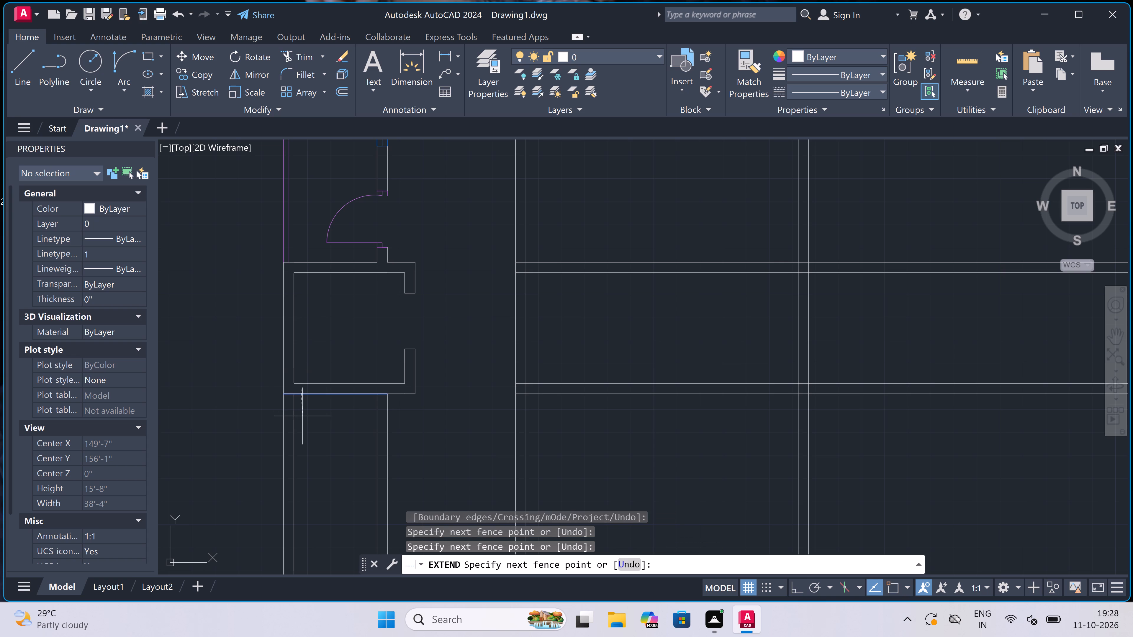
left_click(302, 416)
key("Escape")
Draw a short line continuing the small east room's partition west face north to the room's outer wall face.
scroll(302, 369, "down", 3)
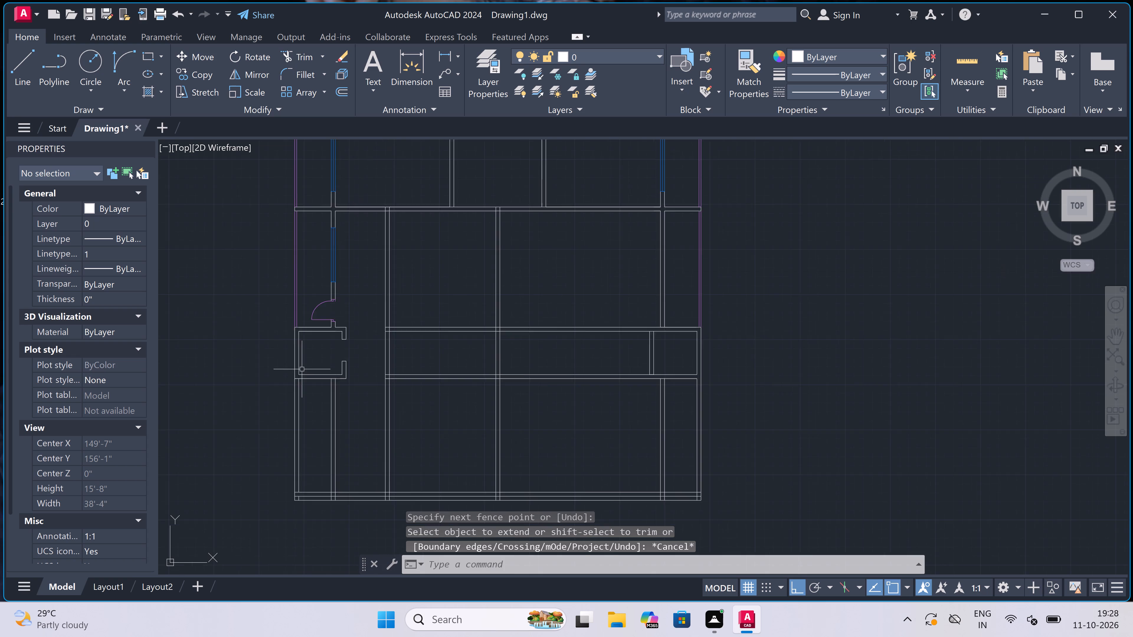
scroll(308, 391, "down", 2)
scroll(304, 394, "up", 3)
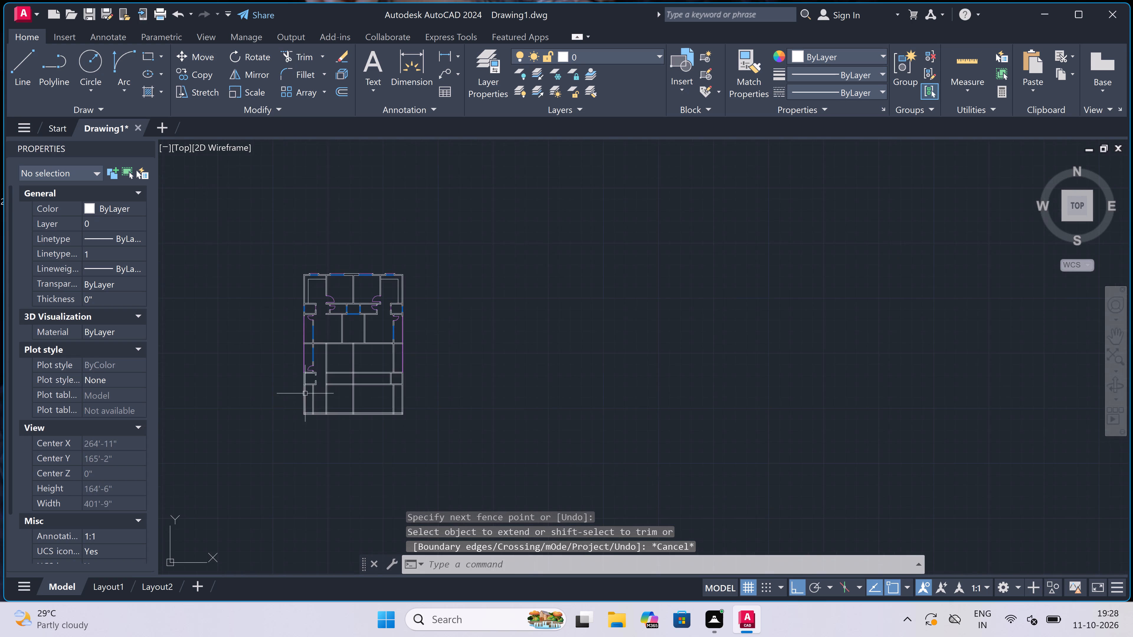
scroll(303, 475, "up", 3)
scroll(310, 462, "down", 3)
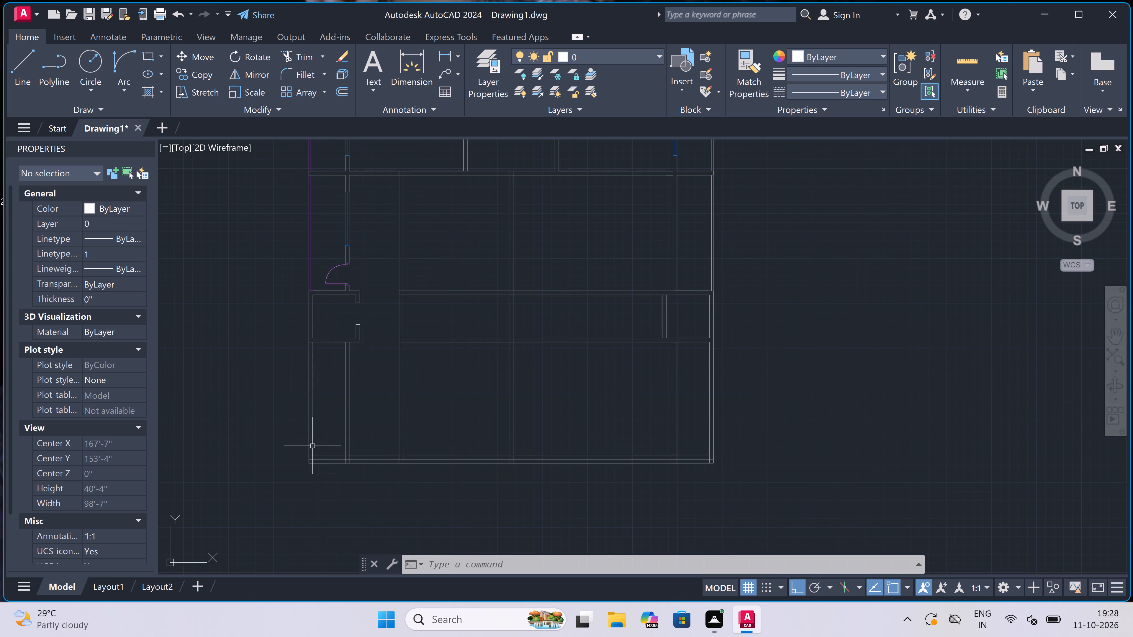
scroll(312, 446, "down", 2)
scroll(448, 389, "up", 3)
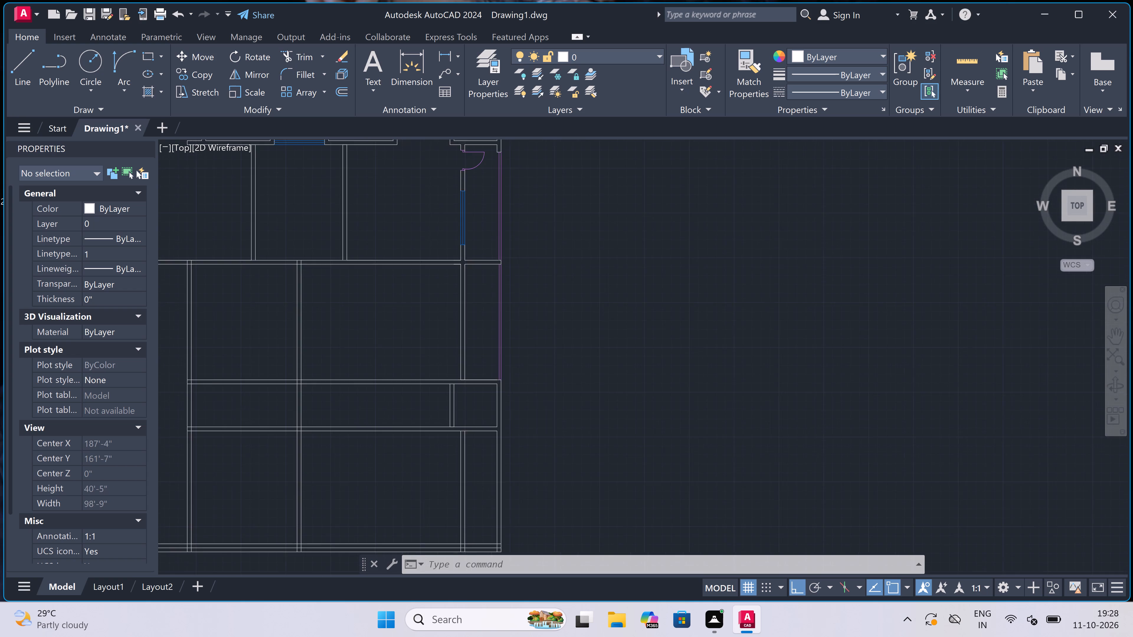
scroll(495, 384, "up", 2)
scroll(400, 376, "down", 3)
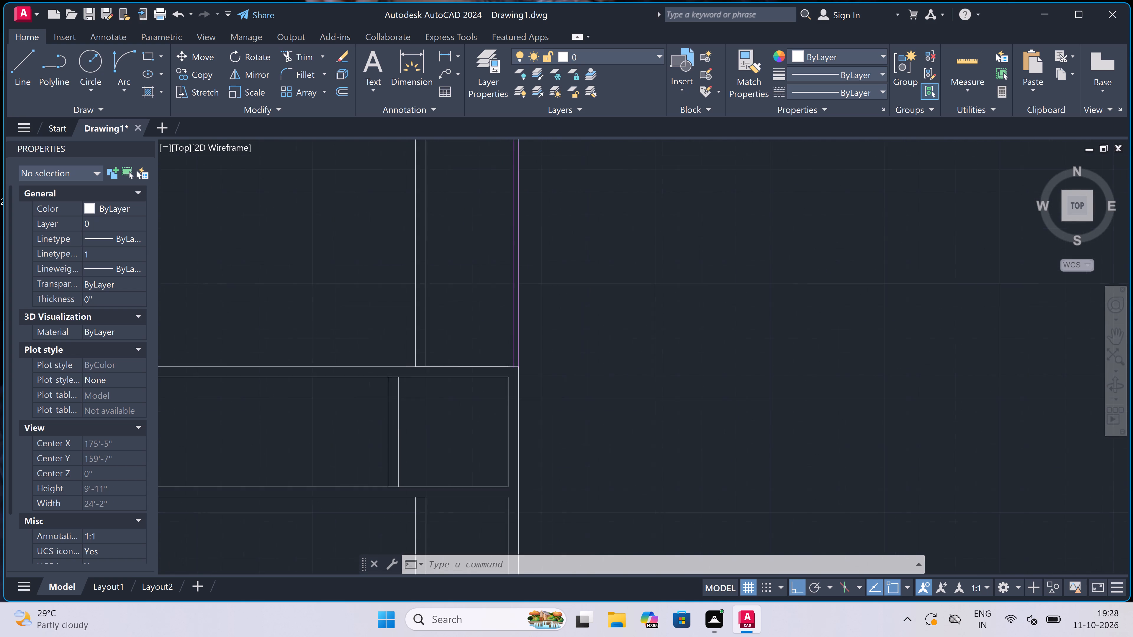
key("l")
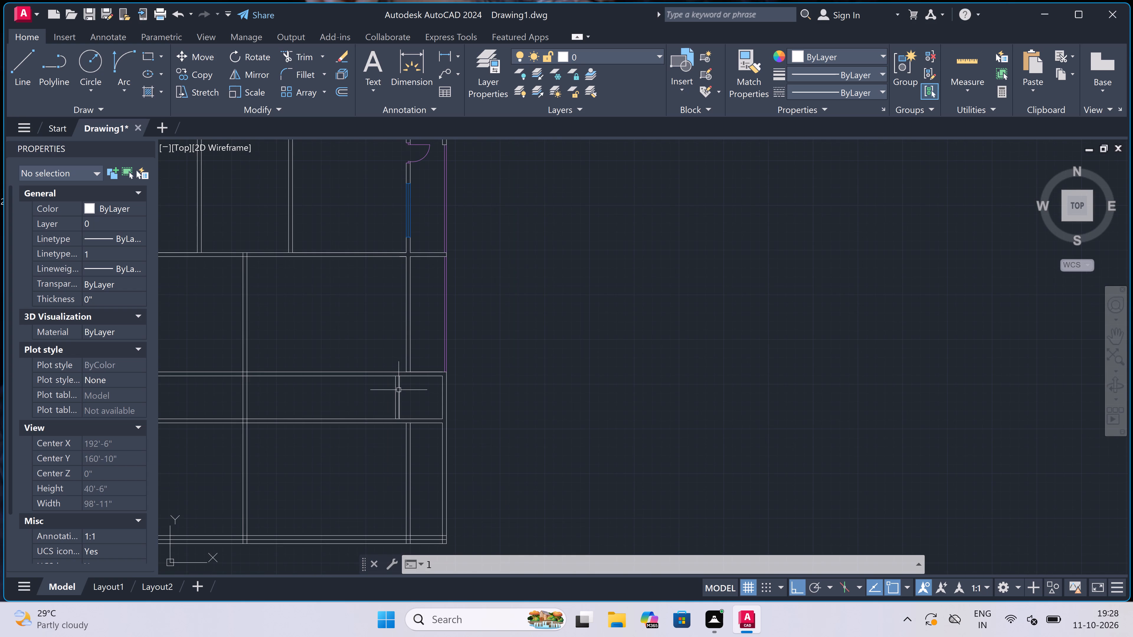
key("space")
scroll(399, 380, "up", 2)
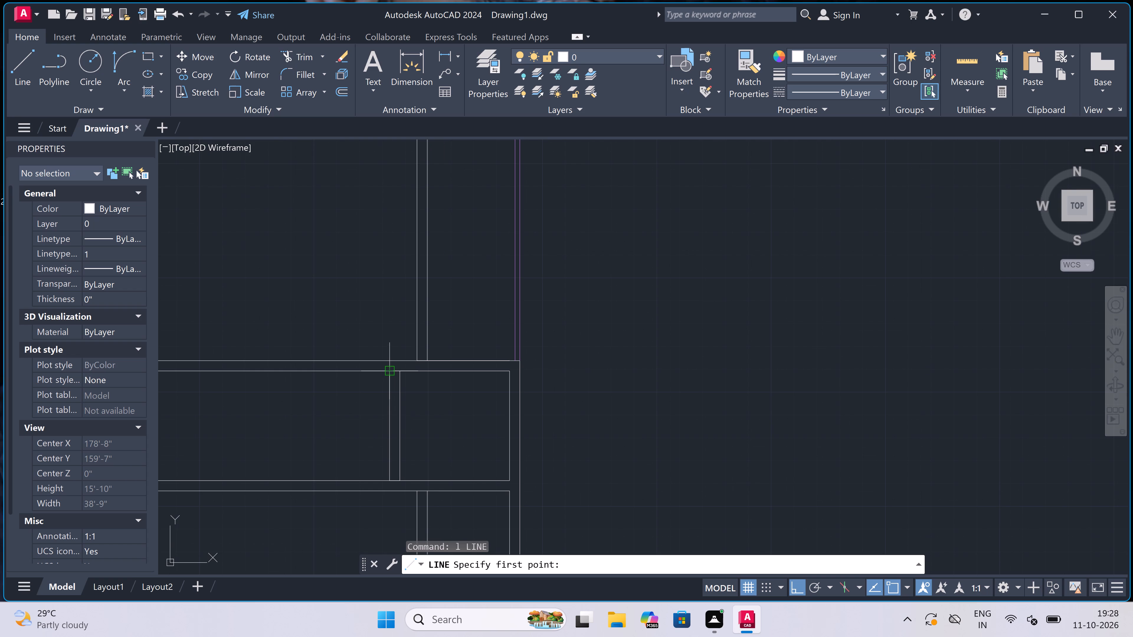
left_click(386, 374)
left_click(387, 362)
key("Escape")
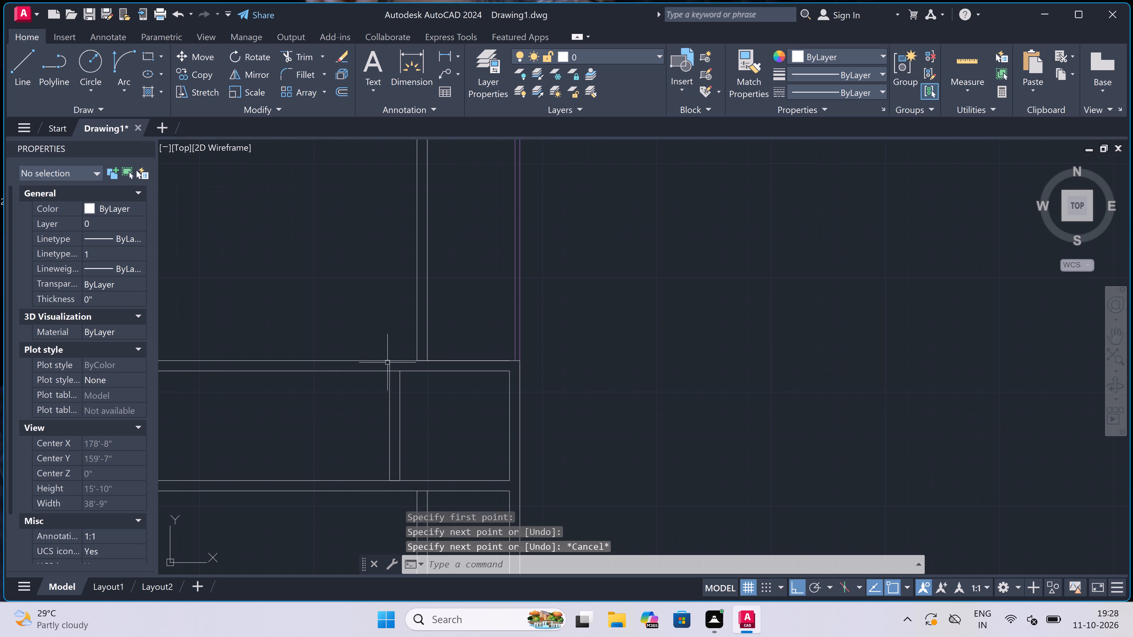
Draw two short lines across the small east room's west partition to bound an opening.
key("space")
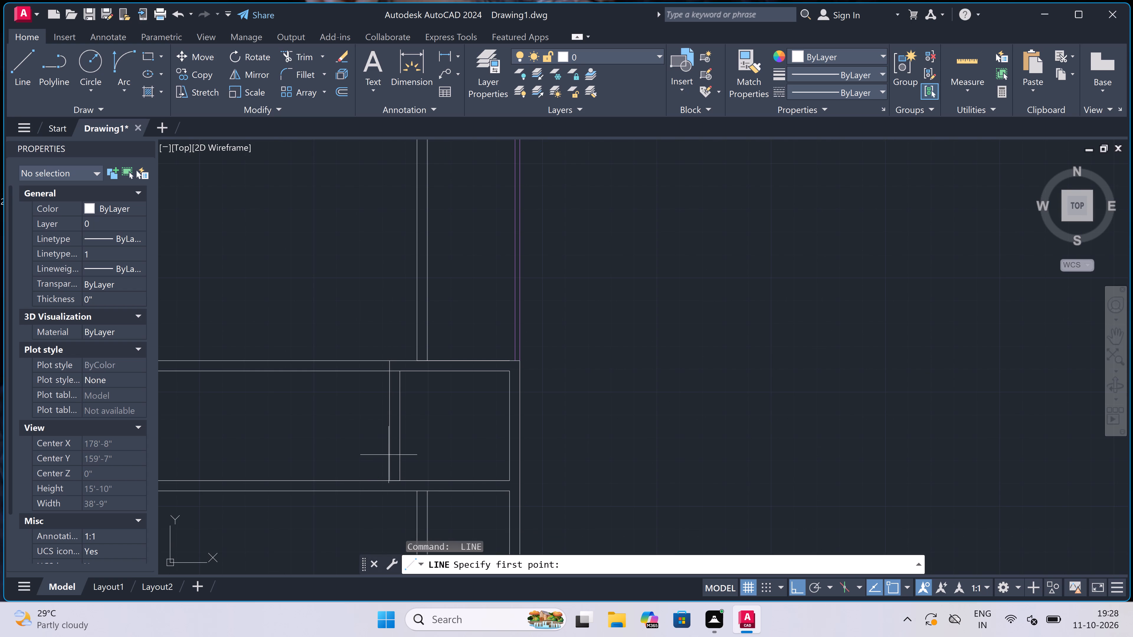
left_click(390, 438)
left_click(402, 438)
key("Escape")
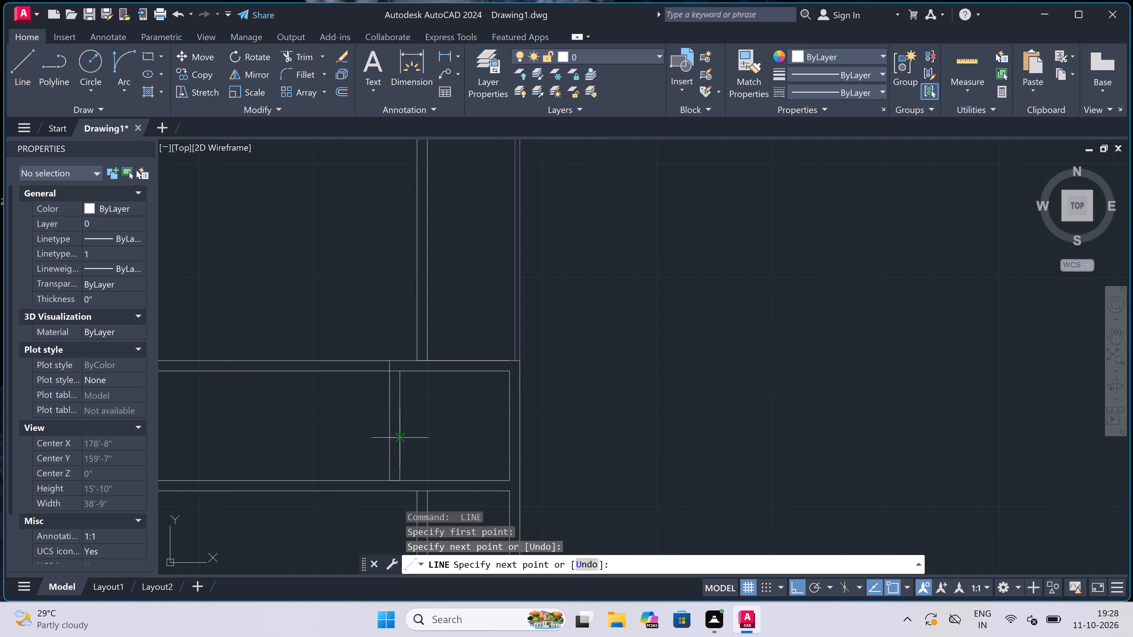
key("space")
left_click(393, 390)
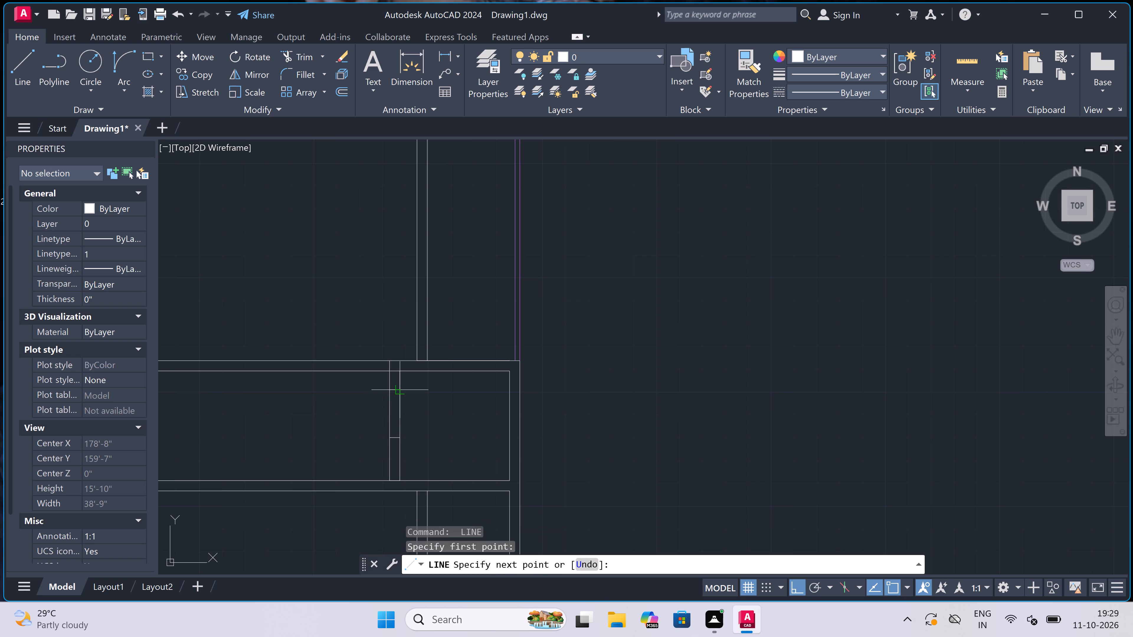
left_click(399, 388)
key("Escape")
Trim both faces of the small east room's west partition between the two short lines.
type("tr")
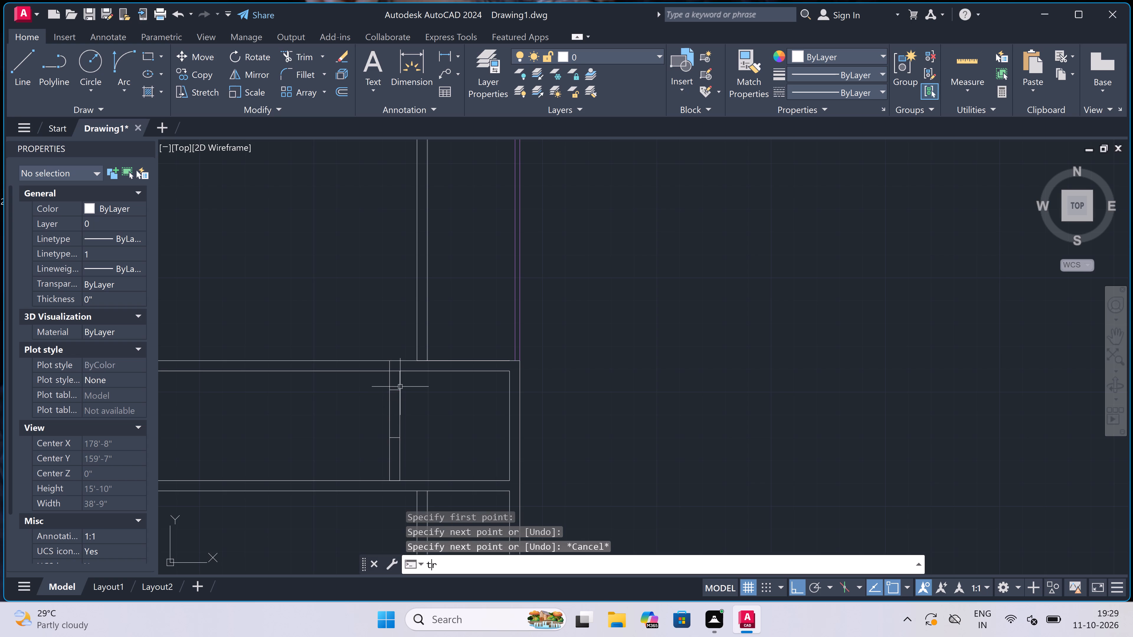
key("space")
left_click(409, 402)
left_click(370, 415)
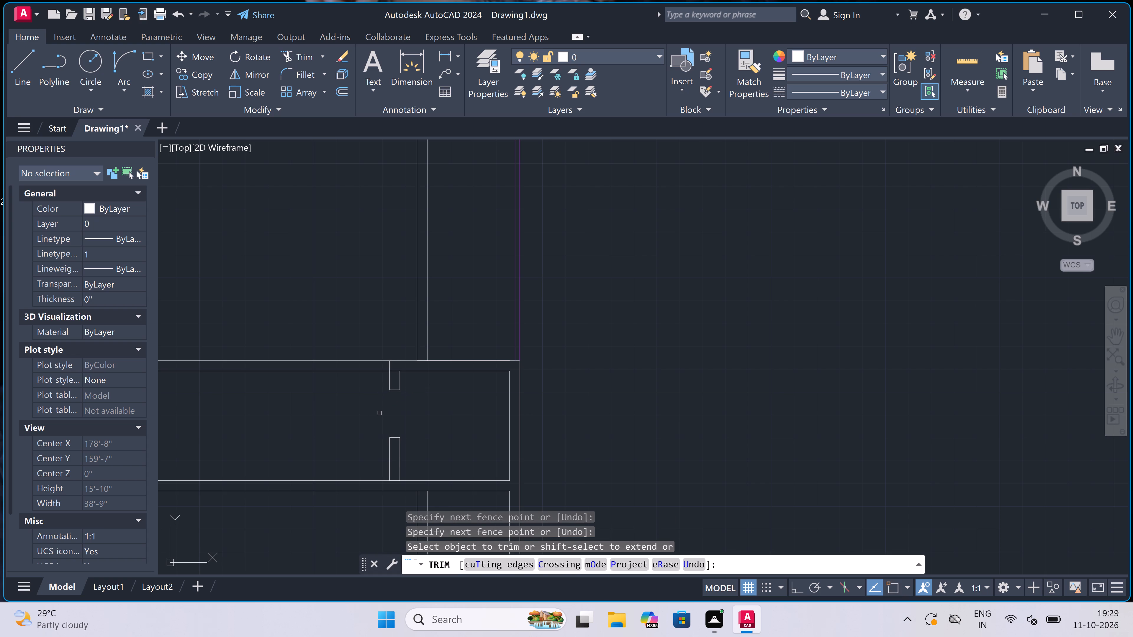
Trim the north wall's inner face within the thickness of the small east room's partition.
scroll(392, 382, "up", 2)
left_click(393, 382)
left_click(398, 342)
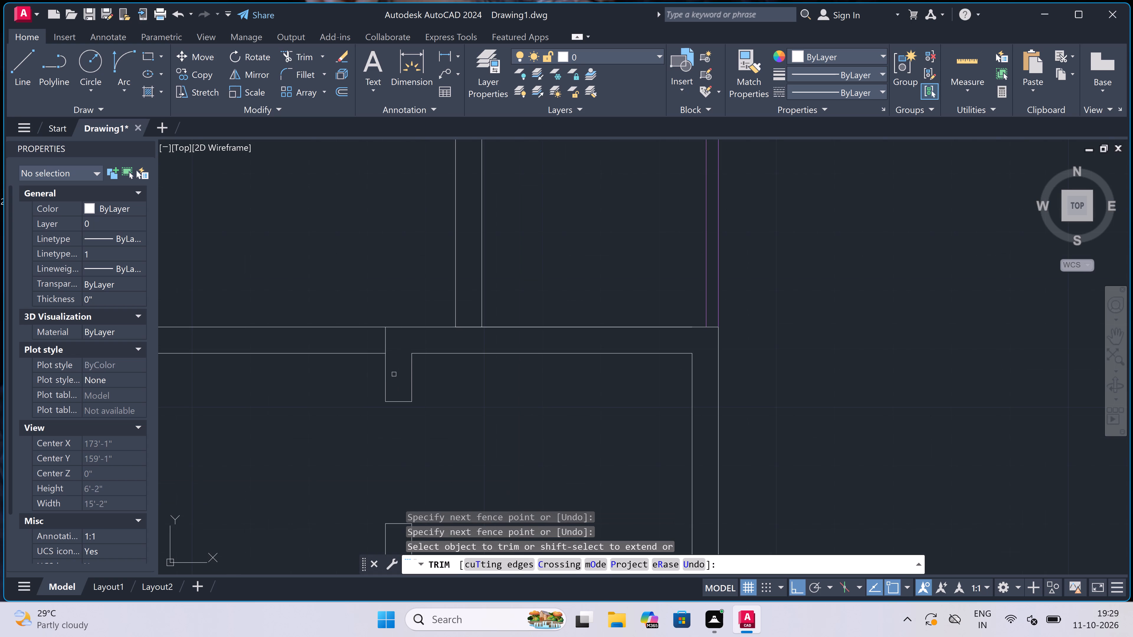
scroll(398, 342, "down", 7)
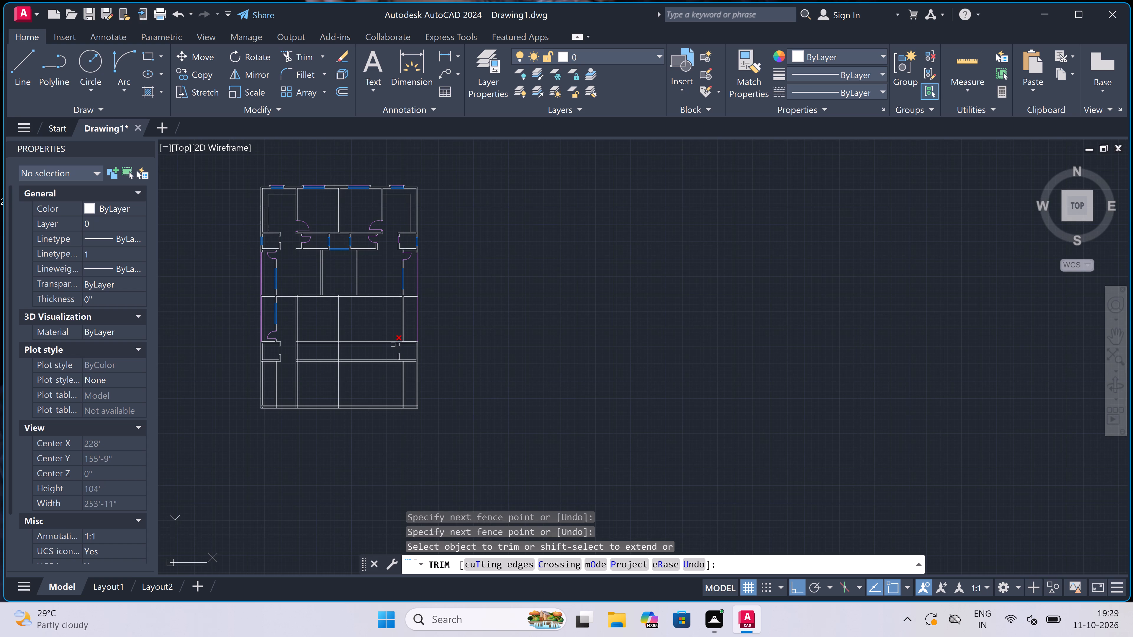
key("Escape")
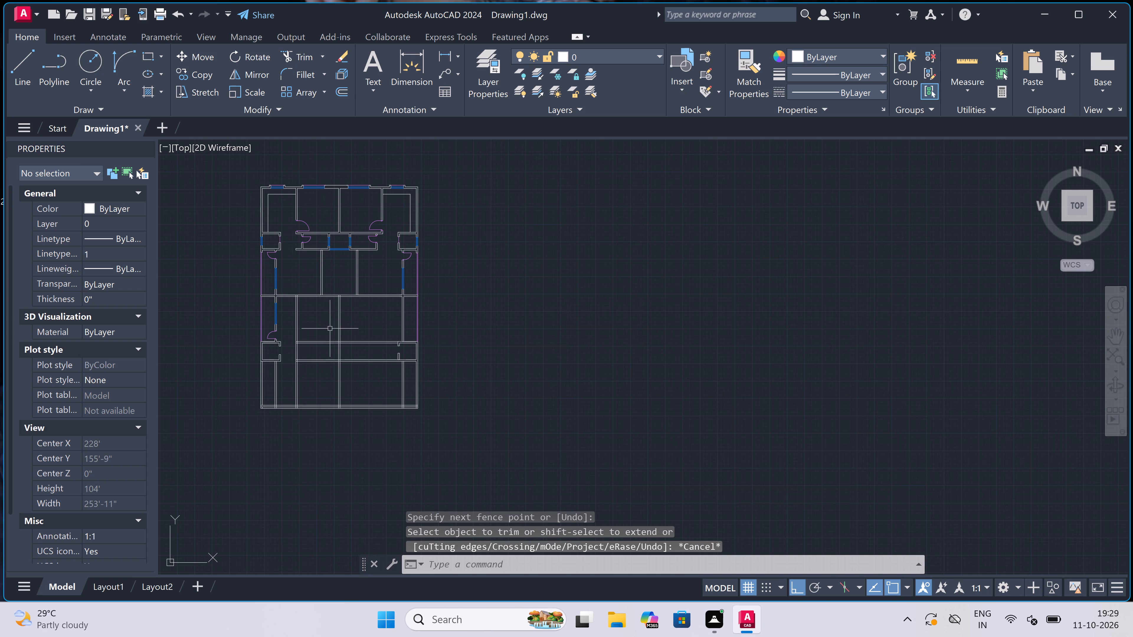
Outline a 4'8" wide space between the two horizontal walls, starting 2'4" west of the central wall's west face.
scroll(310, 360, "up", 1)
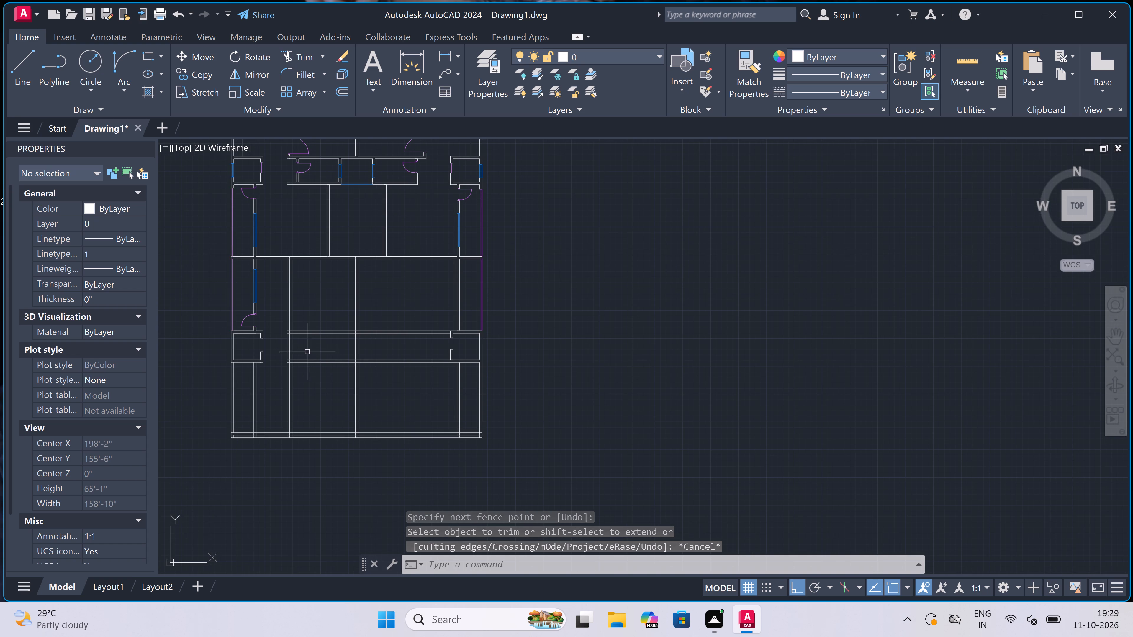
scroll(357, 358, "up", 3)
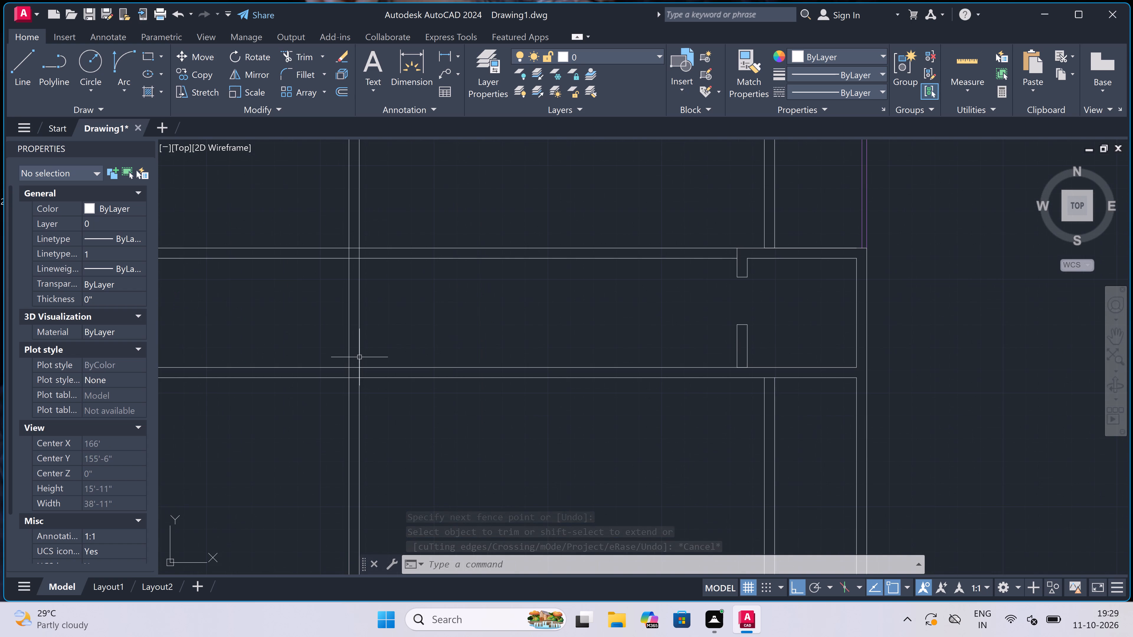
key("l")
key("space")
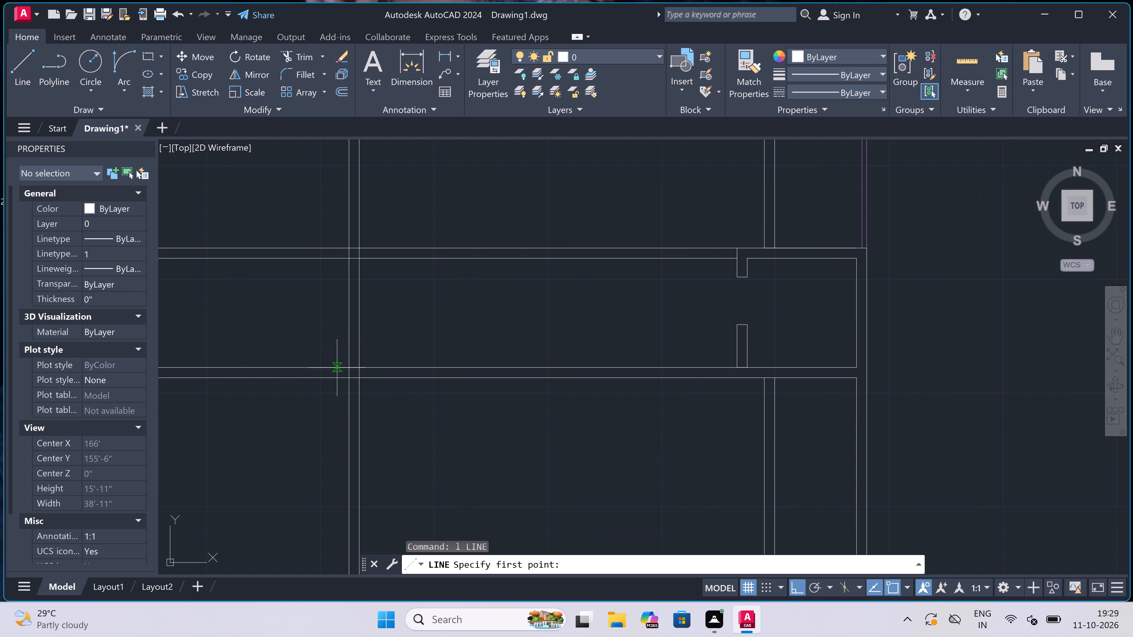
left_click(346, 368)
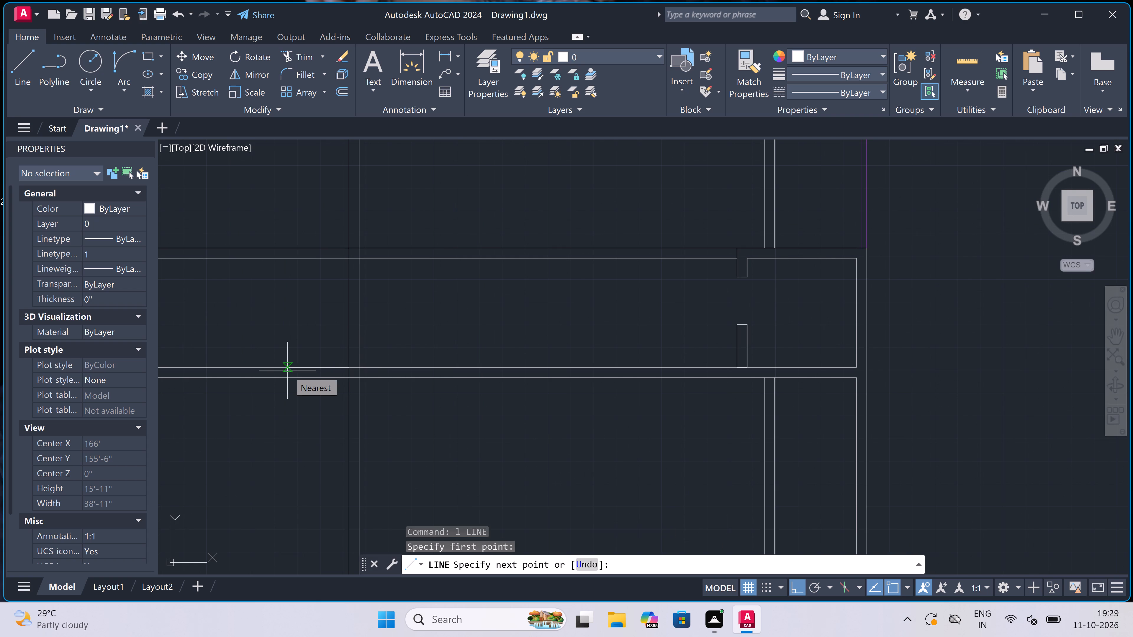
type("2'4\"")
key("space")
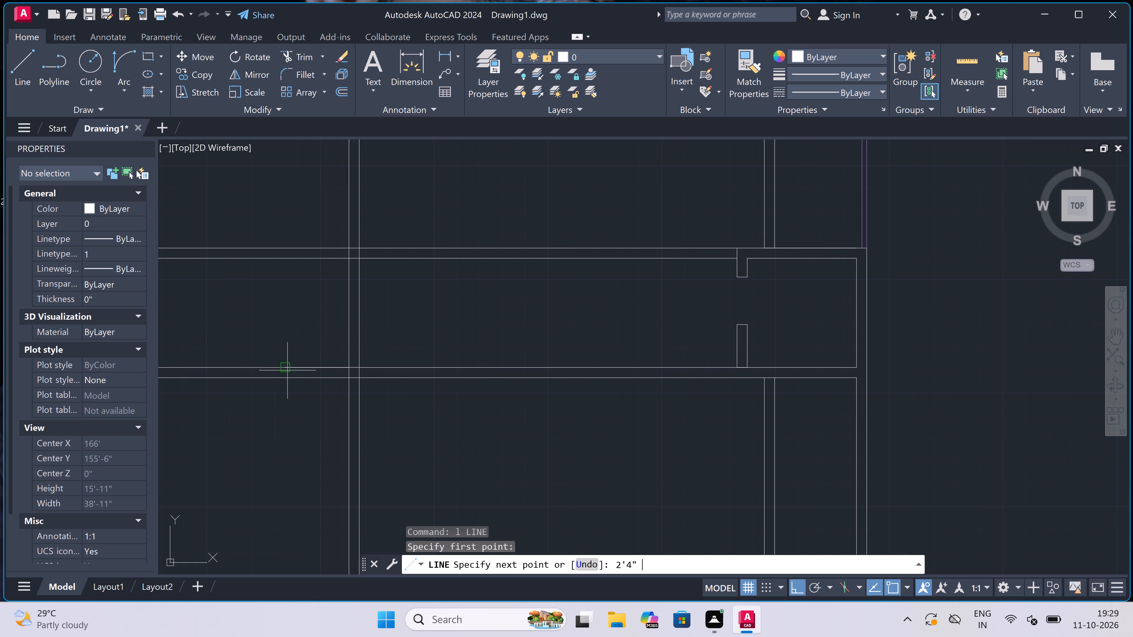
left_click(287, 256)
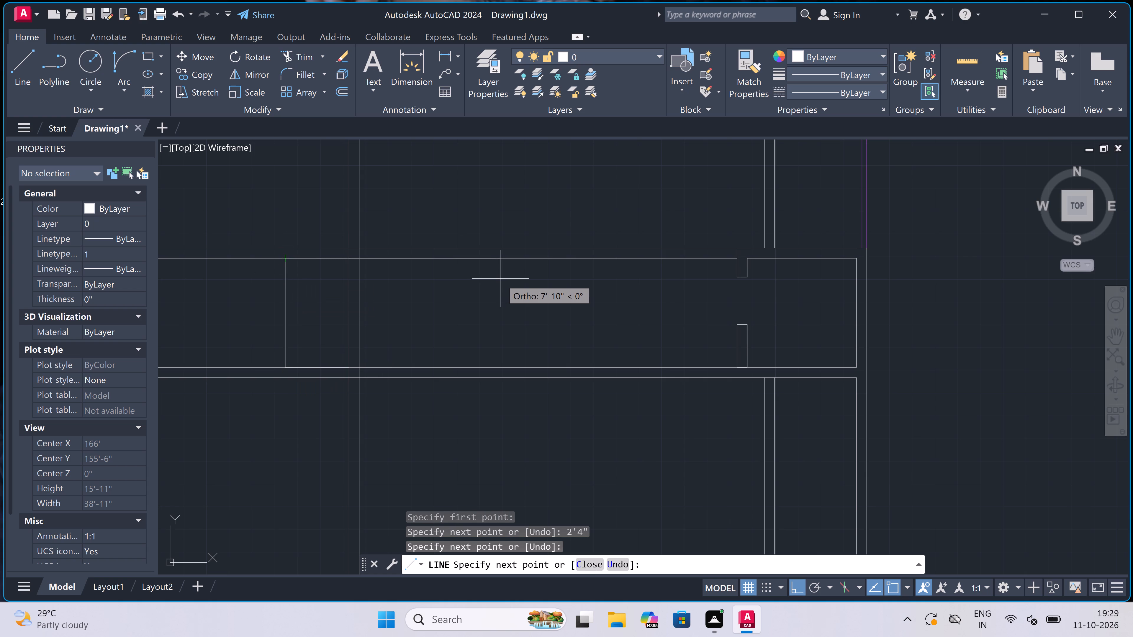
type("4'8\"")
key("space")
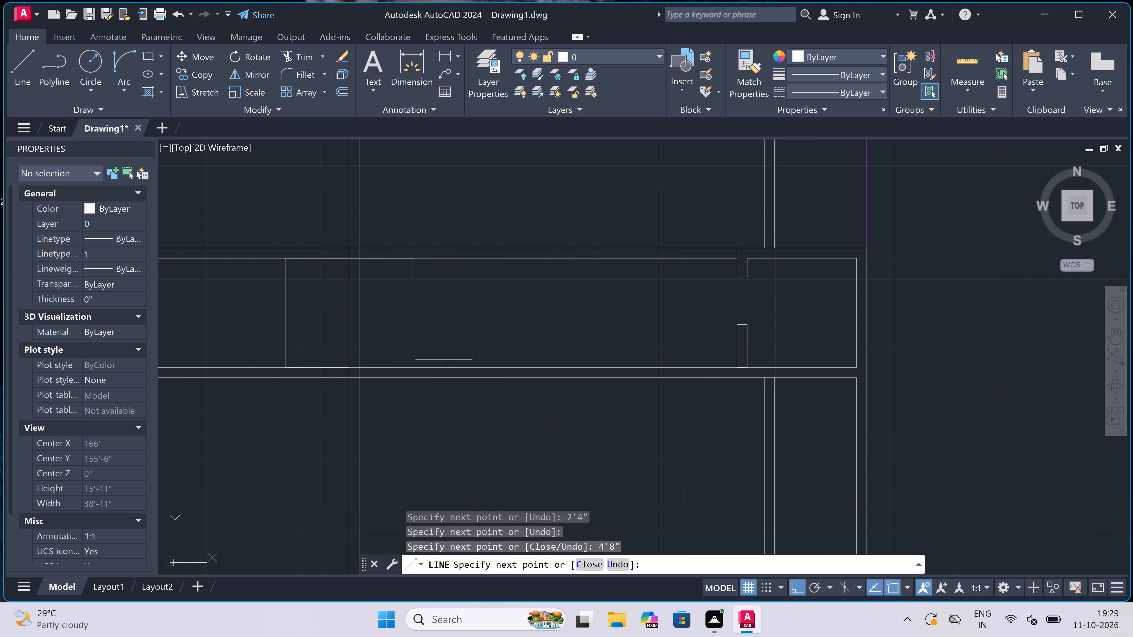
scroll(402, 365, "up", 1)
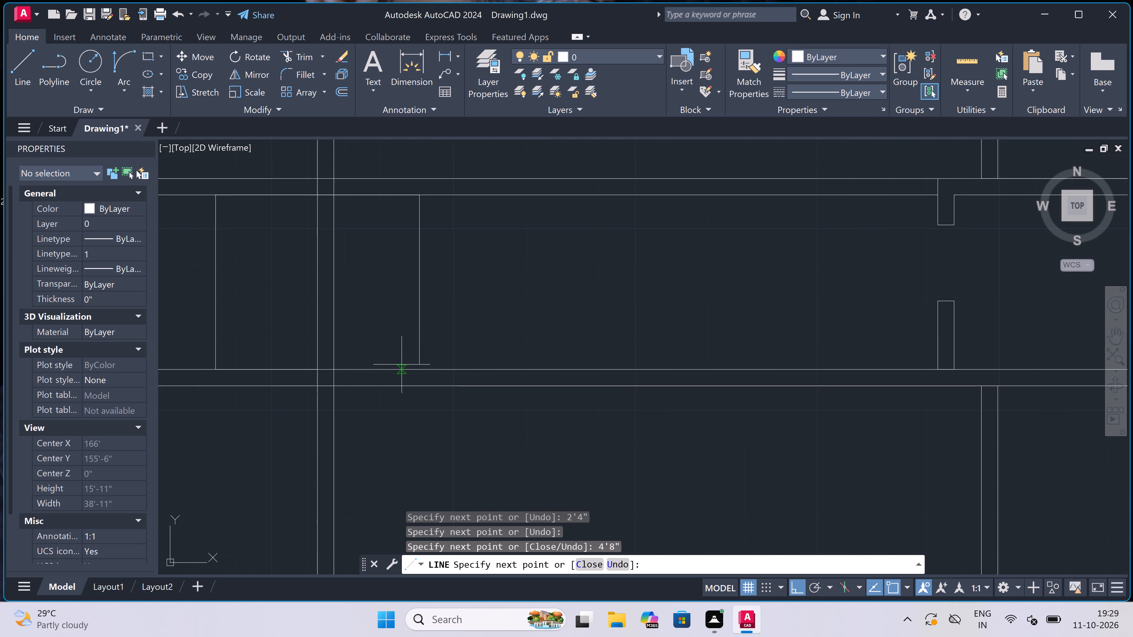
left_click(415, 367)
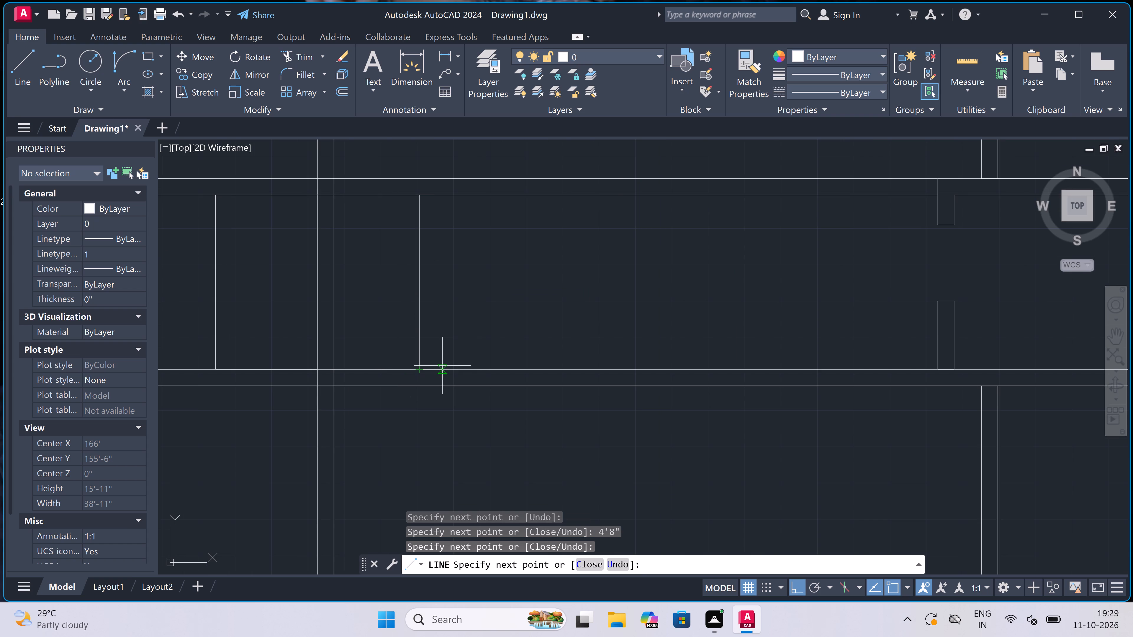
Draw the outer face of the space's east partition 4.5" east of its inner line, up to the north wall.
type("4.5\"")
key("space")
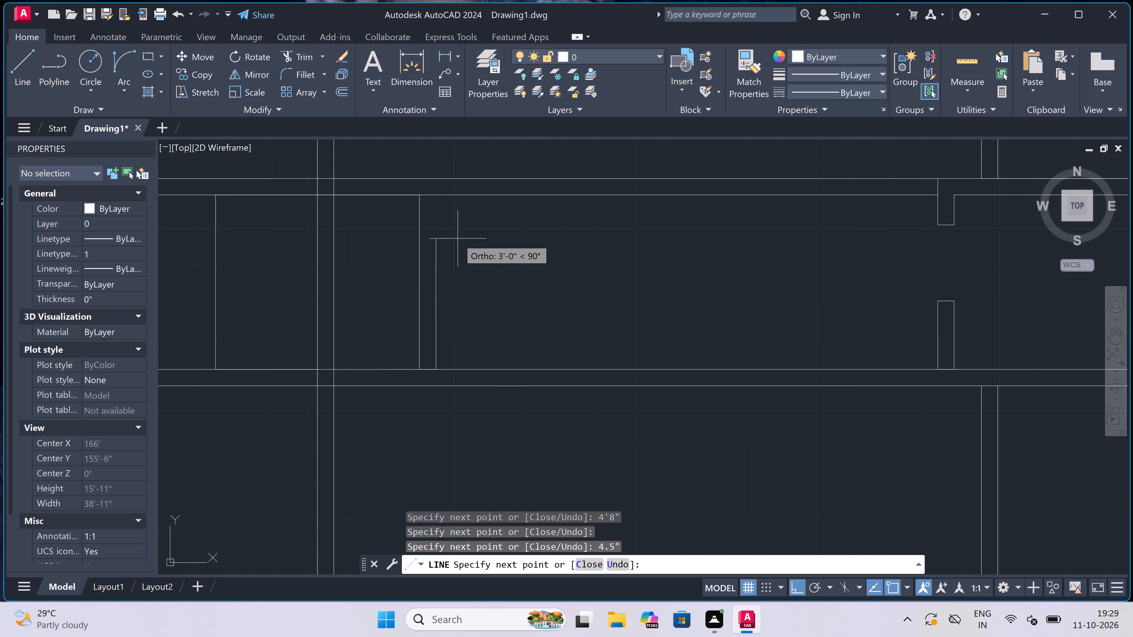
left_click(439, 196)
key("Escape")
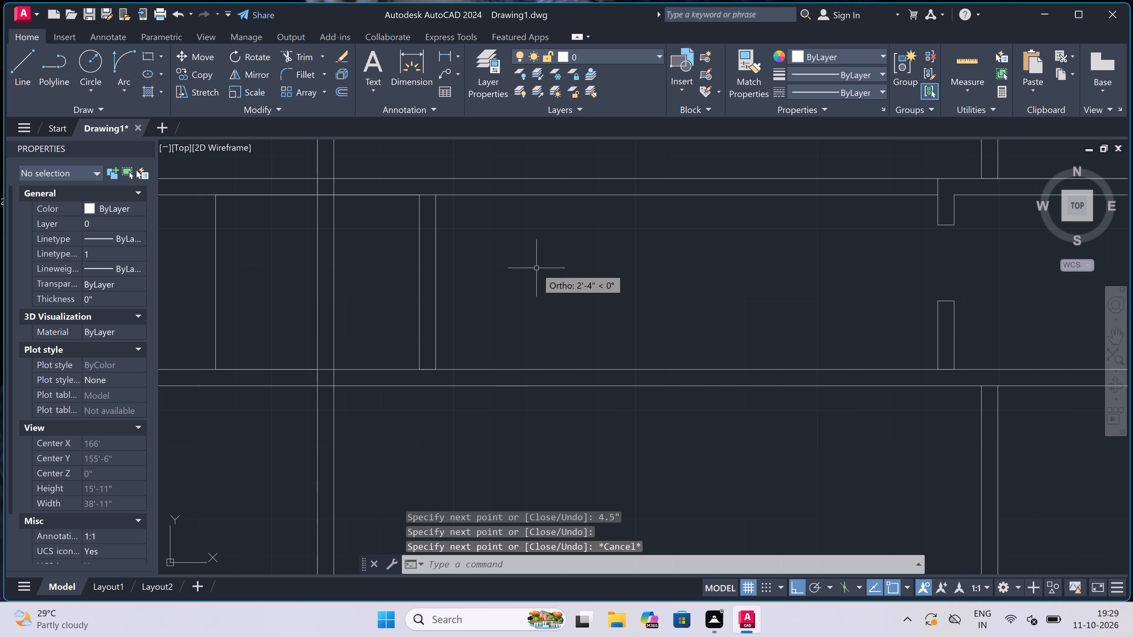
Draw the outer face of the space's west partition 4.5" west of its inner line, down to the south wall.
scroll(531, 273, "down", 2)
key("space")
scroll(395, 243, "up", 1)
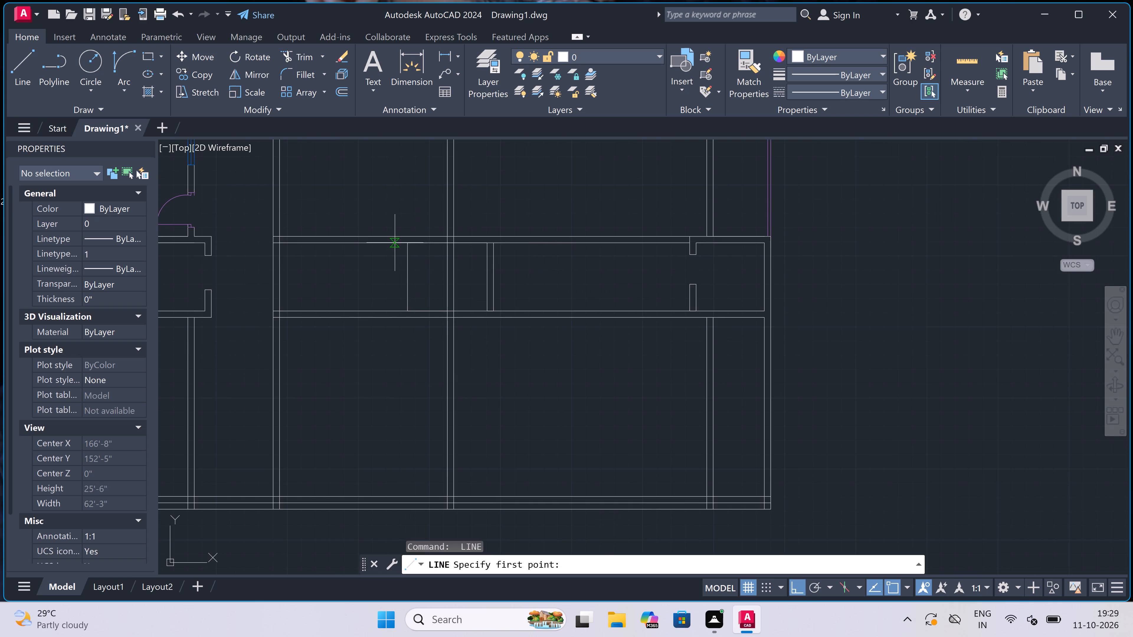
left_click(410, 245)
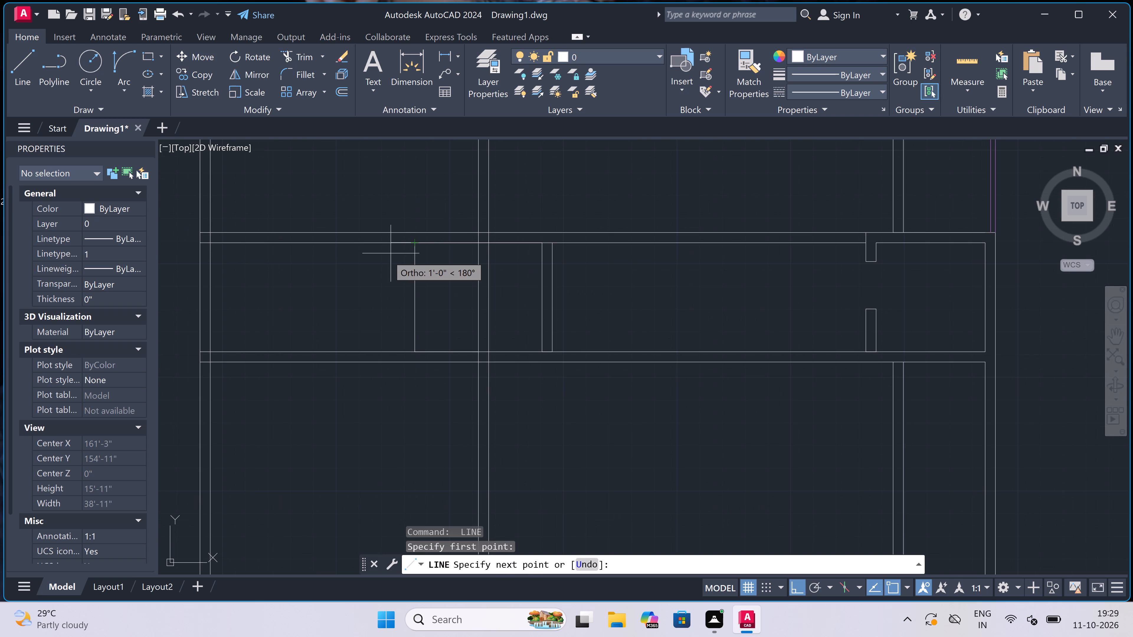
type("4.5\"")
key("space")
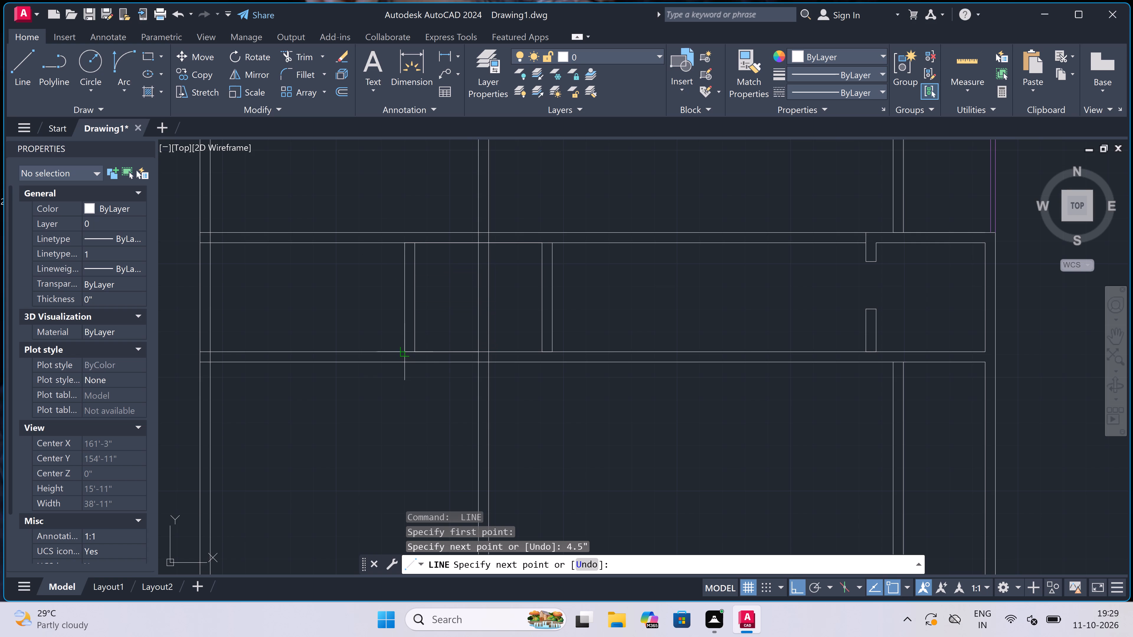
left_click(406, 356)
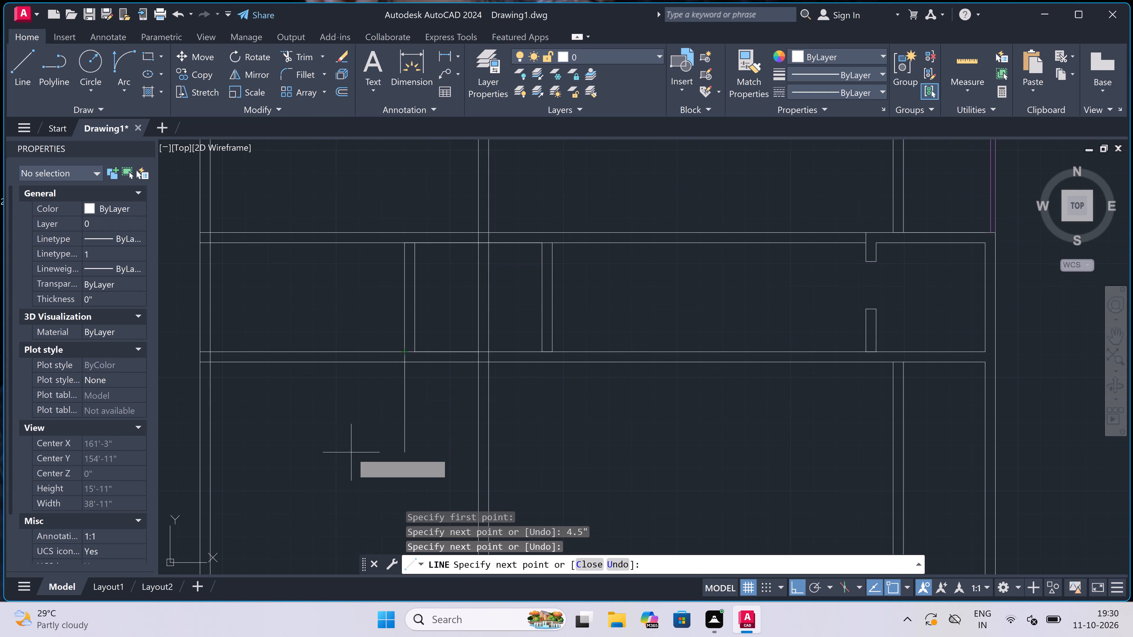
key("Escape")
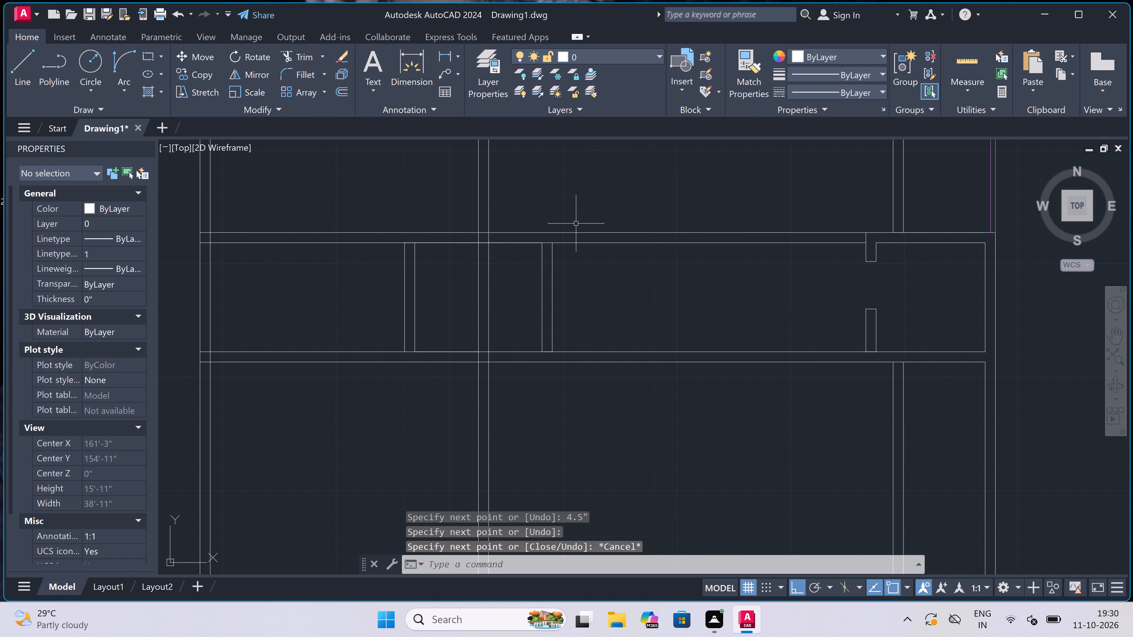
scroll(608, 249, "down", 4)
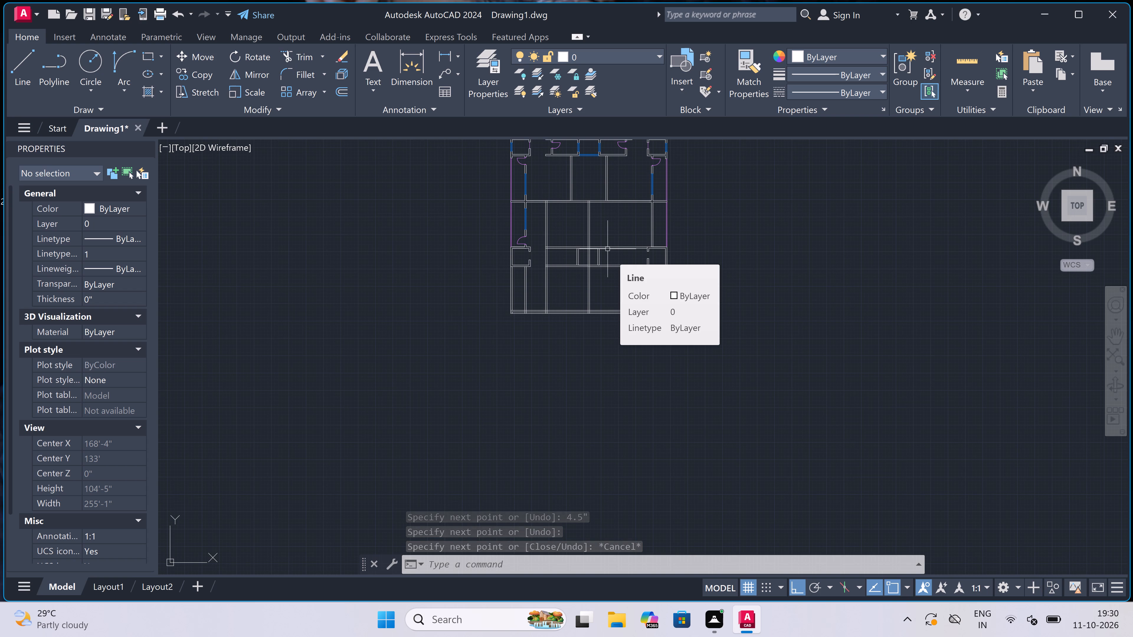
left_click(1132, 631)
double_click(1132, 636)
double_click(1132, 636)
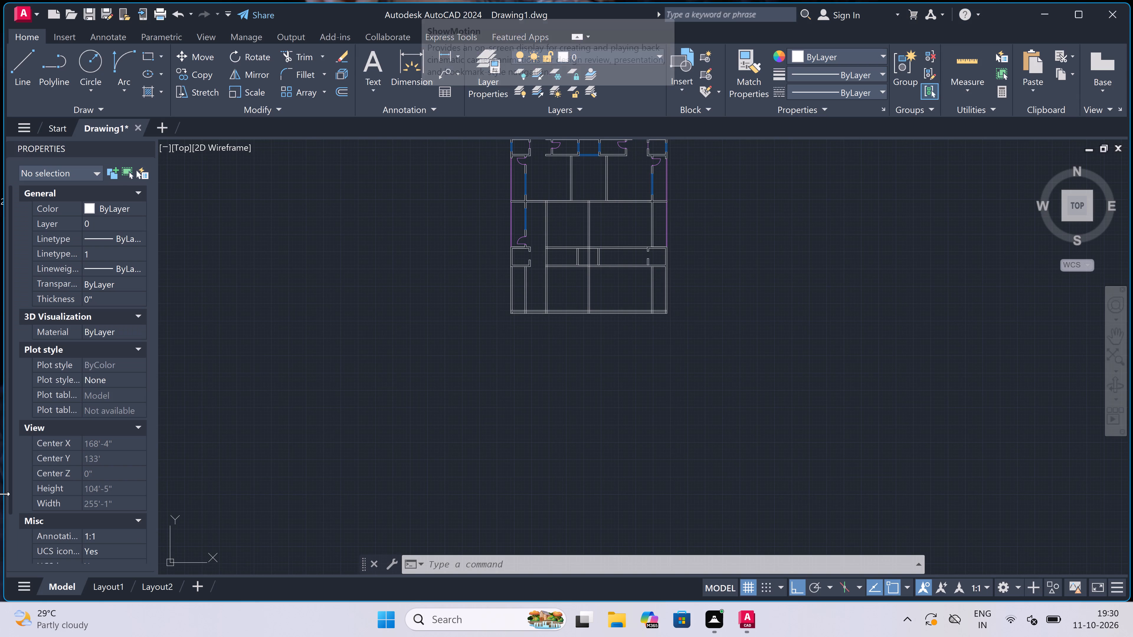
Move both partitions of the small central space slightly east along the north wall's inner face, keeping them between the two horizontal walls.
scroll(27, 636, "down", 3)
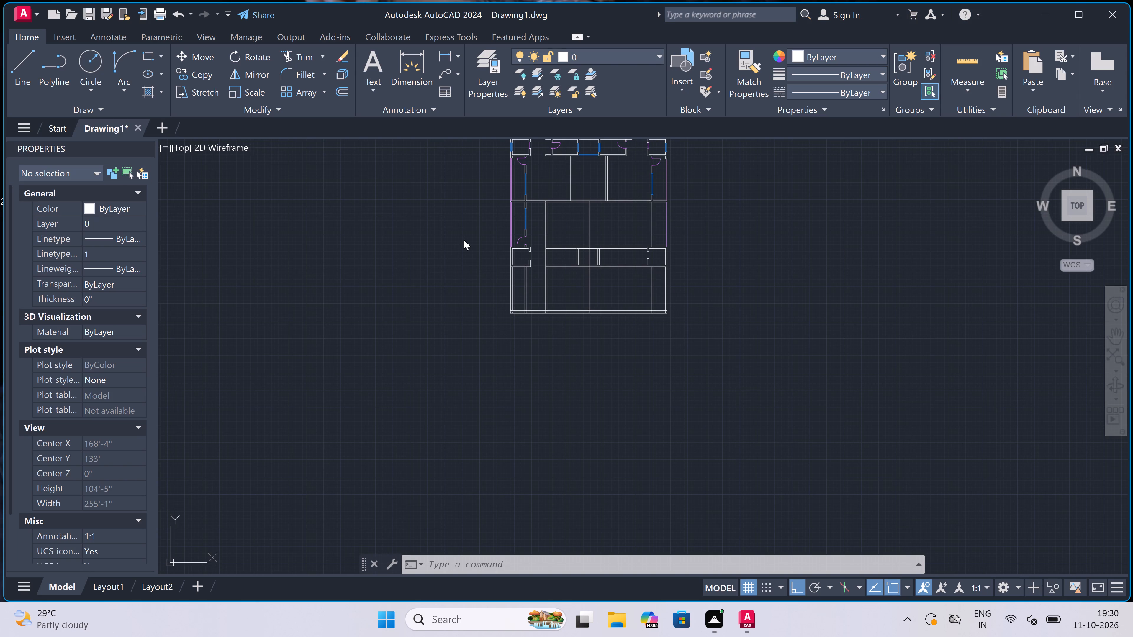
scroll(538, 279, "down", 3)
scroll(550, 244, "up", 4)
key("Escape")
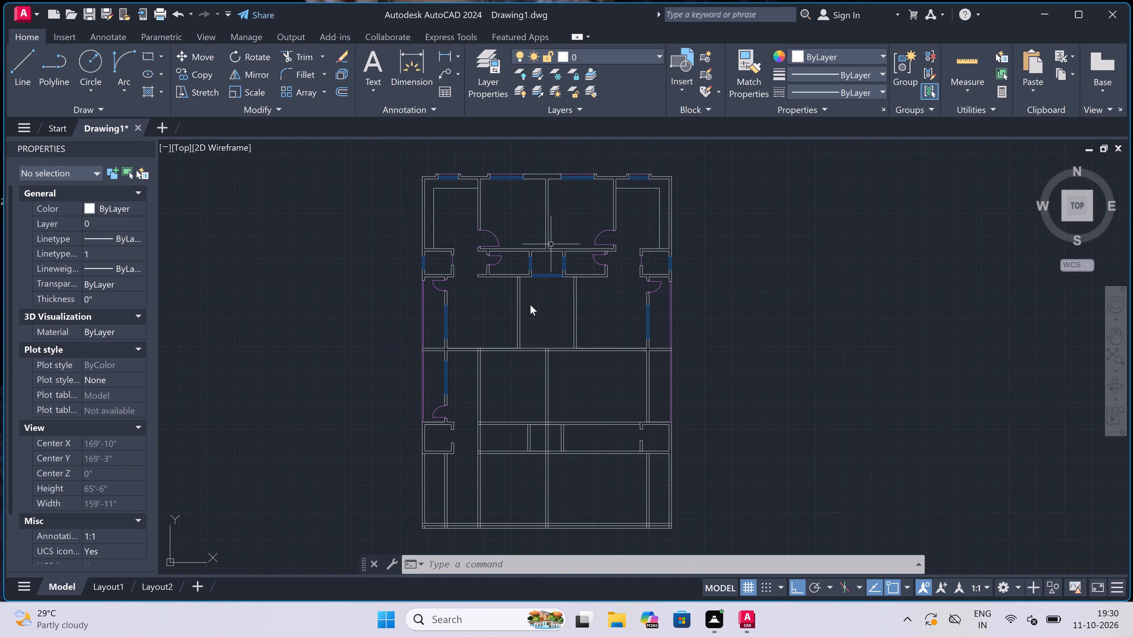
left_click(592, 368)
key("Escape")
scroll(530, 479, "up", 3)
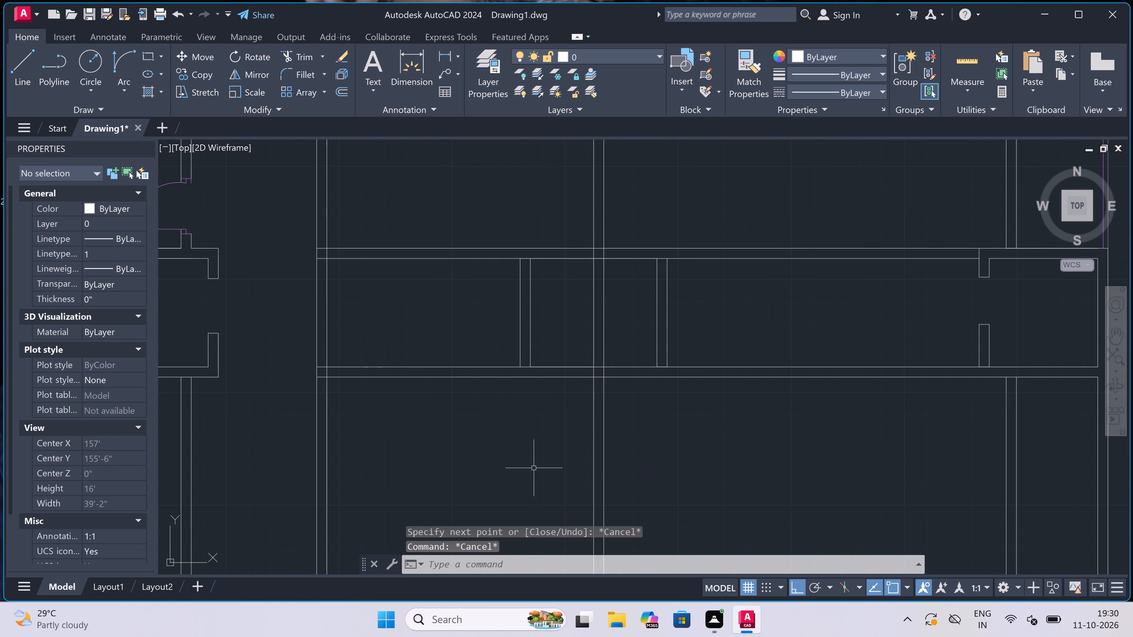
scroll(599, 356, "up", 1)
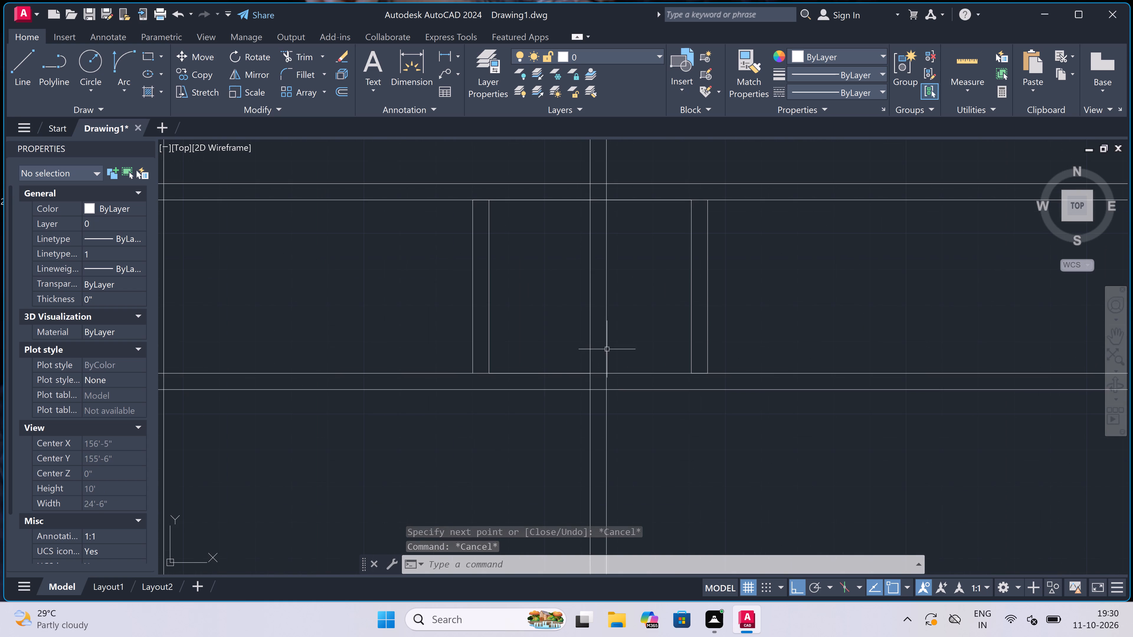
left_click(740, 301)
left_click(662, 333)
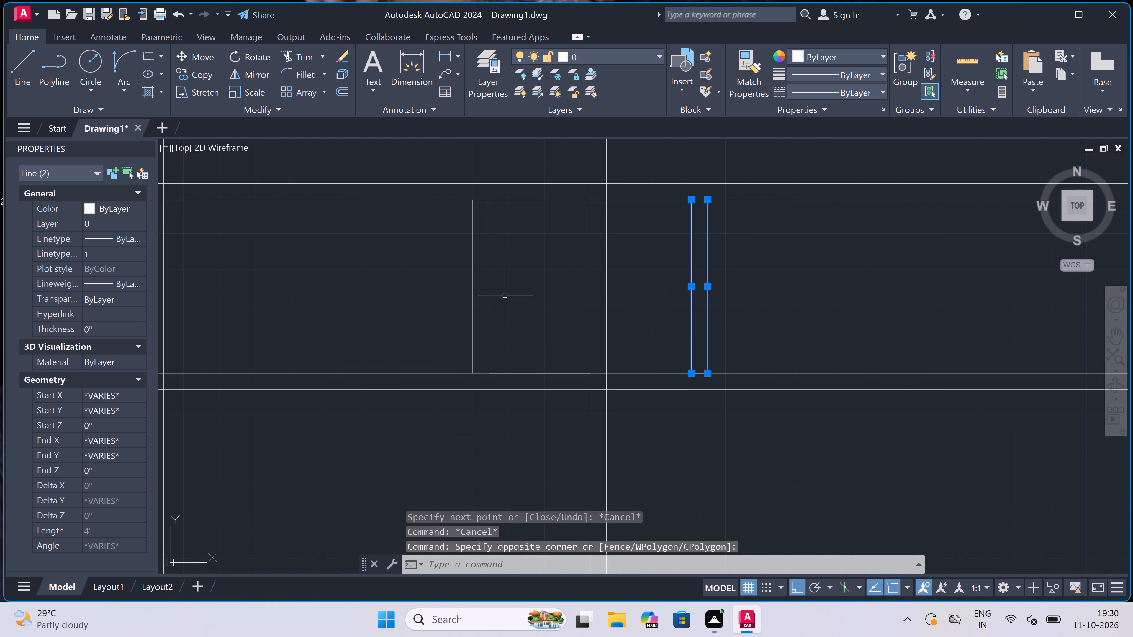
left_click(548, 287)
left_click(384, 322)
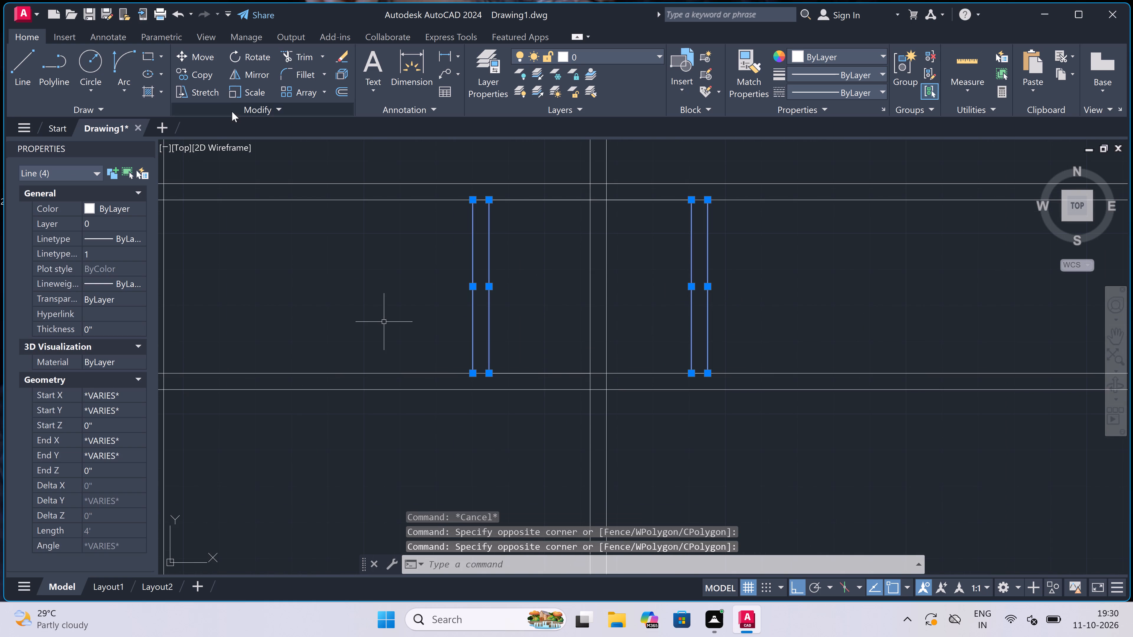
left_click(201, 55)
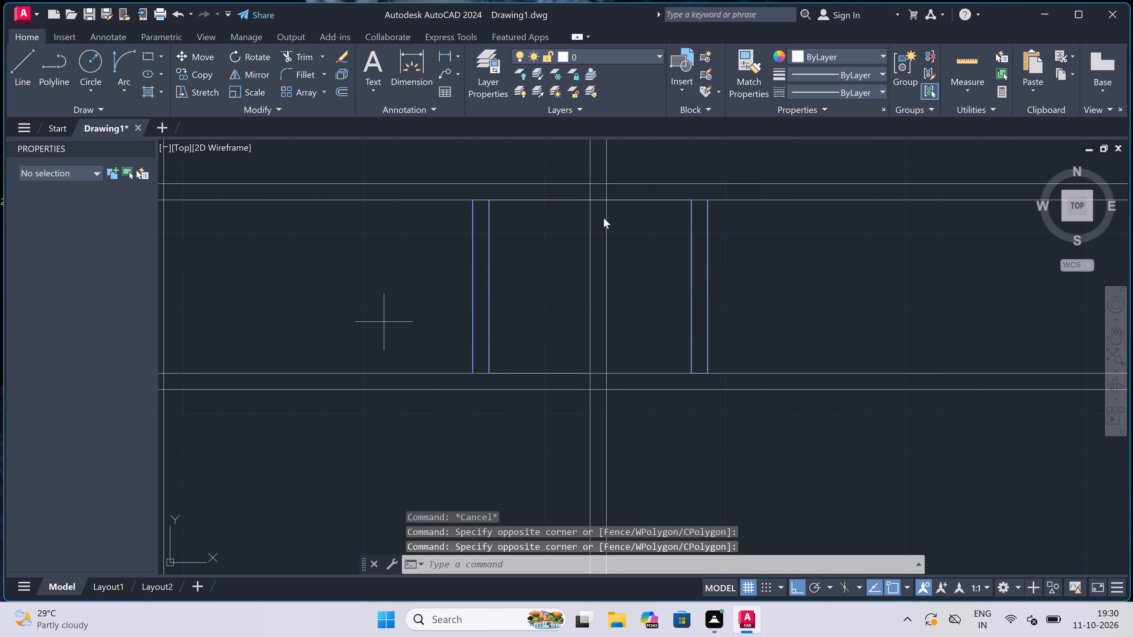
double_click(708, 202)
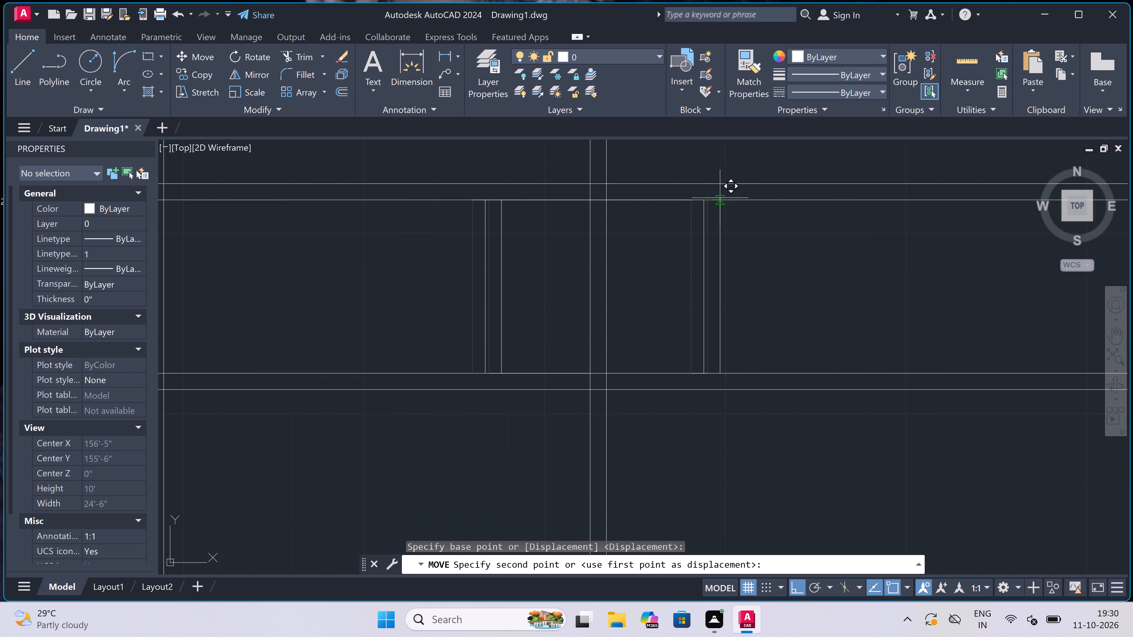
left_click(720, 198)
Trim the central wall's two lines out of the small central space and the thickness of the wall north of it.
type("tr")
key("space")
left_click(649, 234)
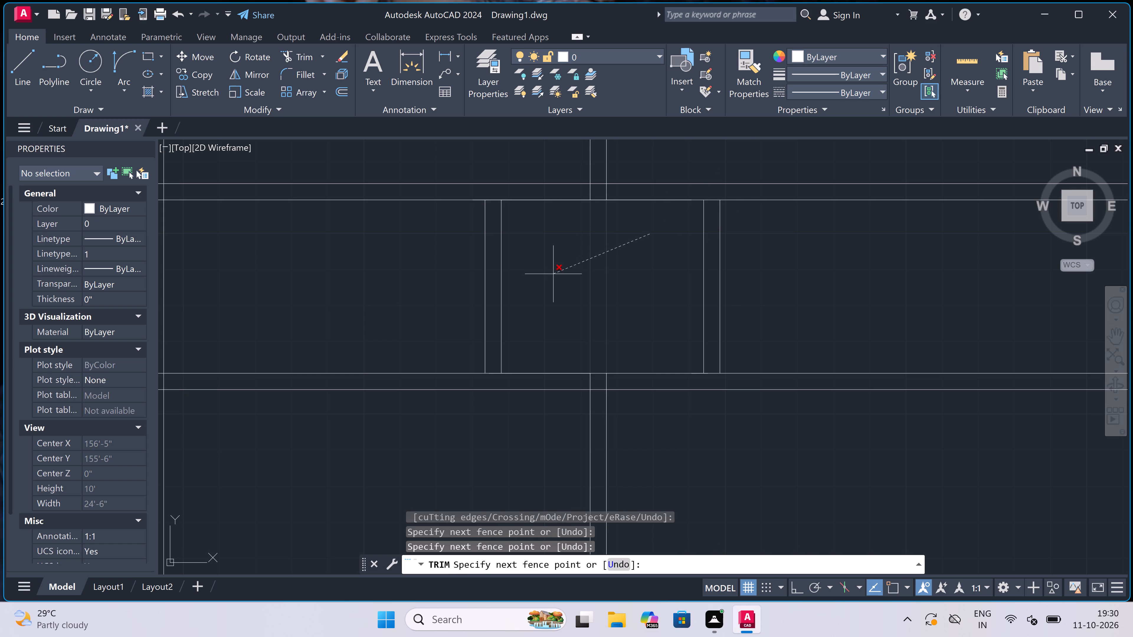
left_click(553, 274)
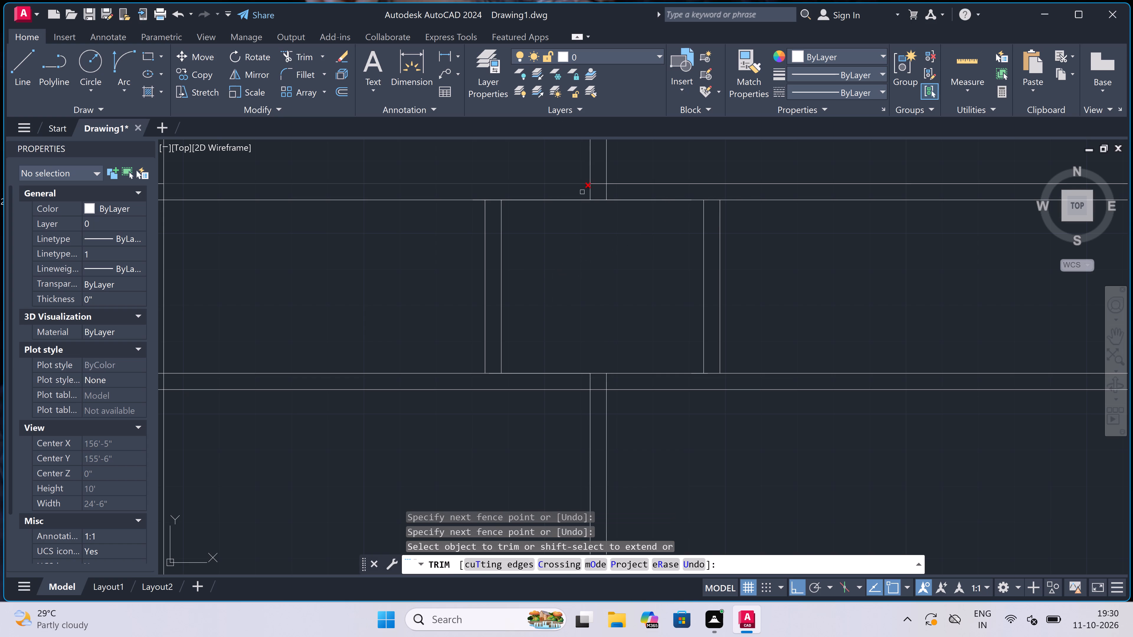
scroll(585, 186, "up", 3)
left_click_drag(574, 197, 577, 198)
left_click(708, 204)
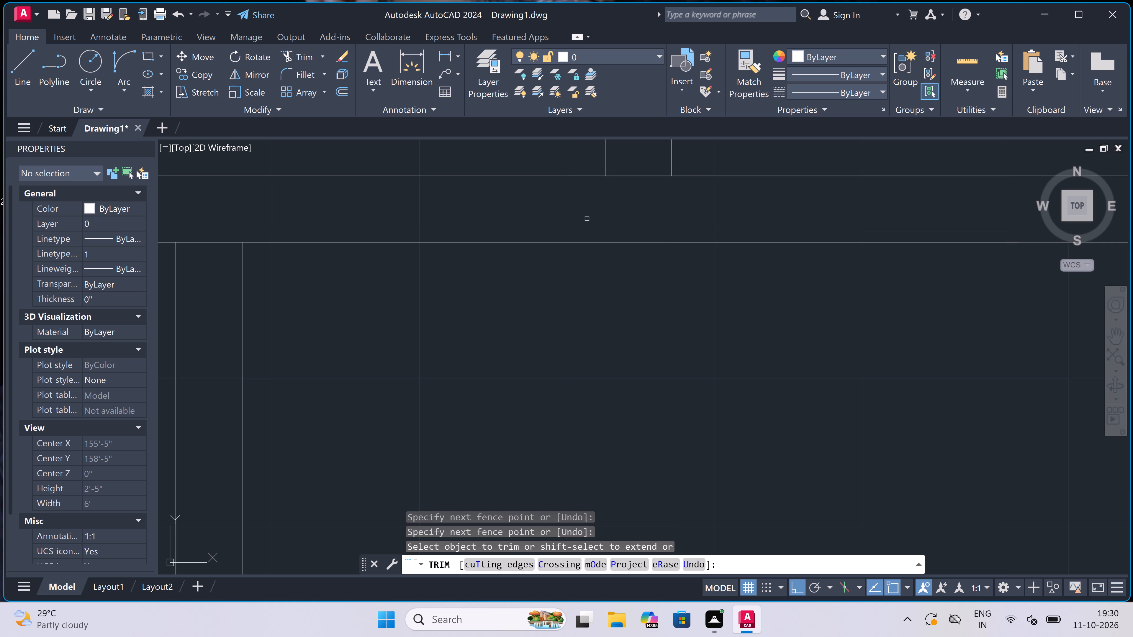
Trim the central wall's two lines within the thickness of the wall south of the small central space.
scroll(587, 219, "down", 2)
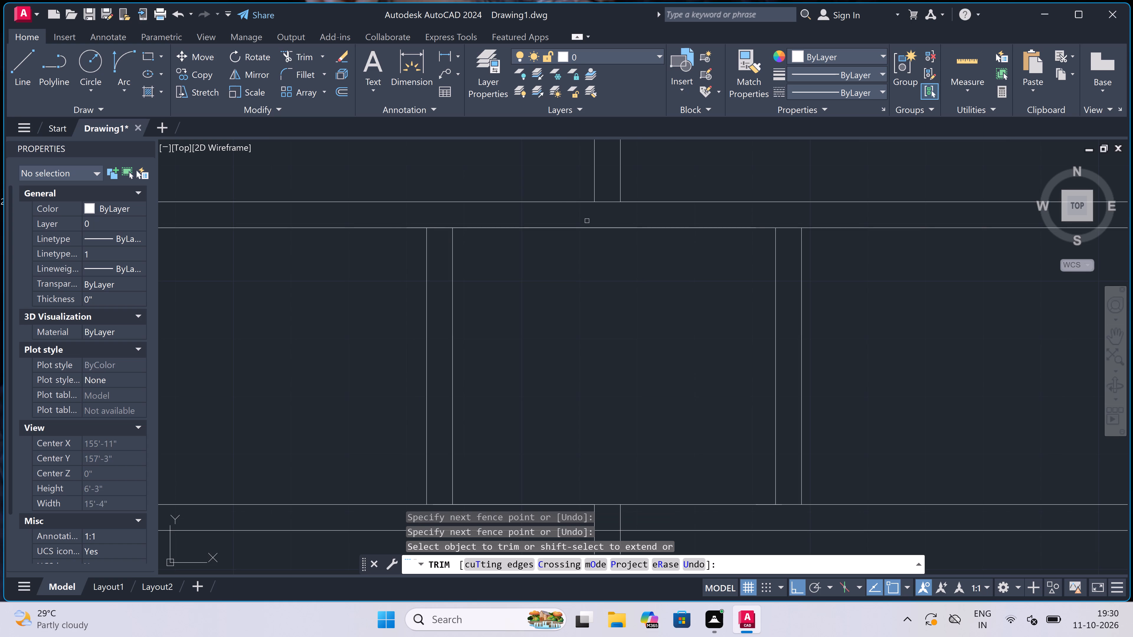
scroll(559, 279, "down", 3)
scroll(569, 334, "up", 4)
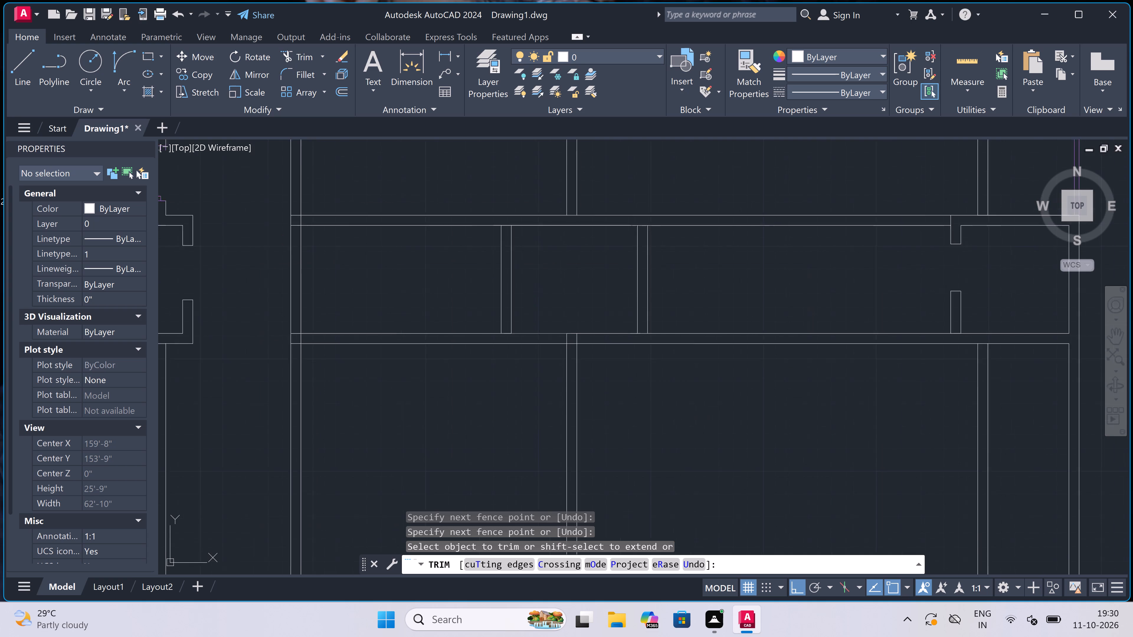
left_click(601, 354)
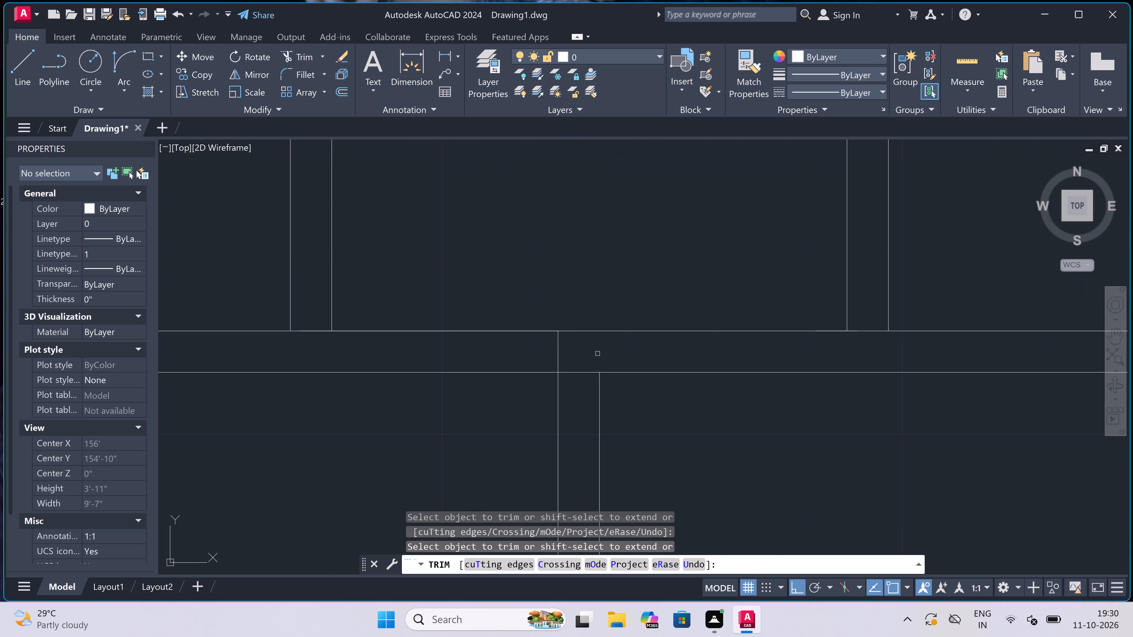
left_click_drag(541, 354, 545, 354)
left_click(574, 353)
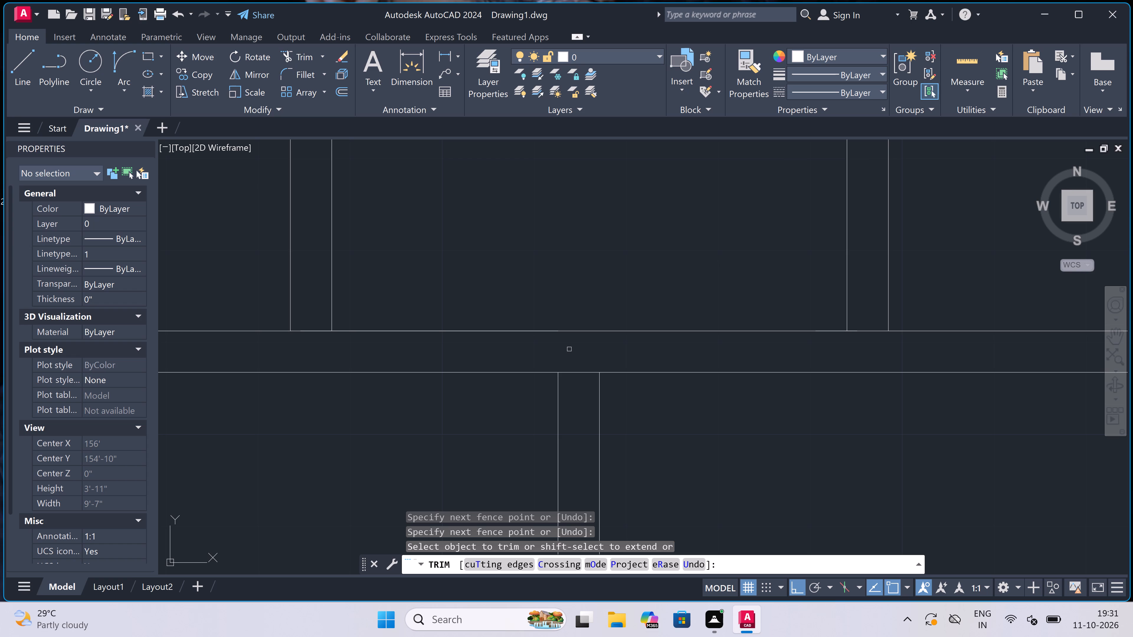
scroll(594, 401, "down", 4)
scroll(599, 370, "down", 3)
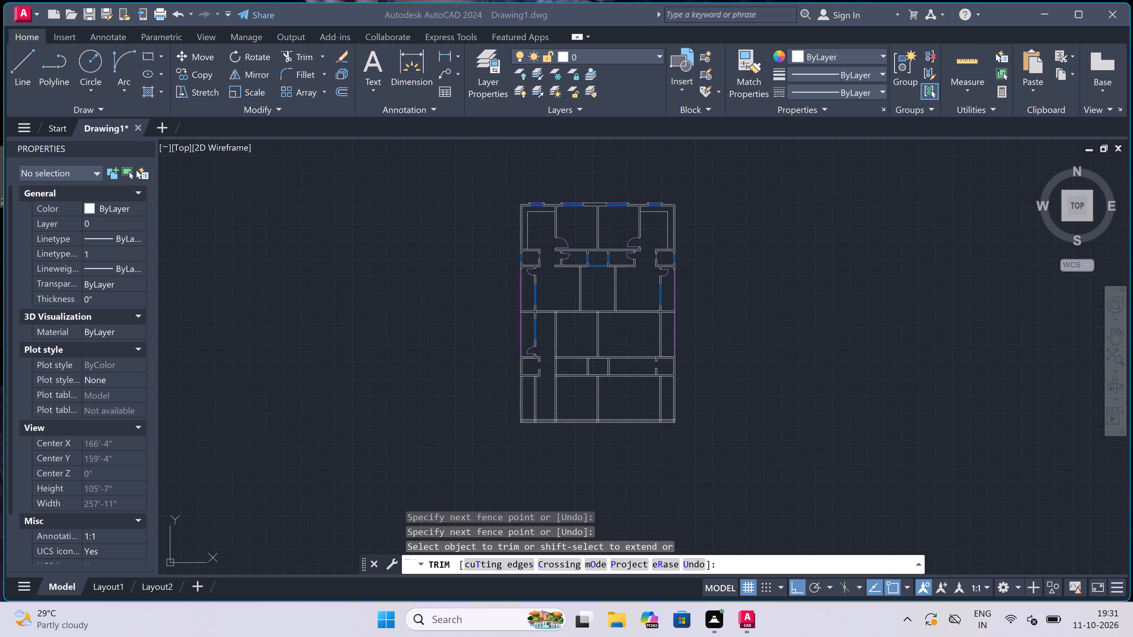
key("Escape")
scroll(617, 391, "down", 2)
scroll(617, 391, "up", 5)
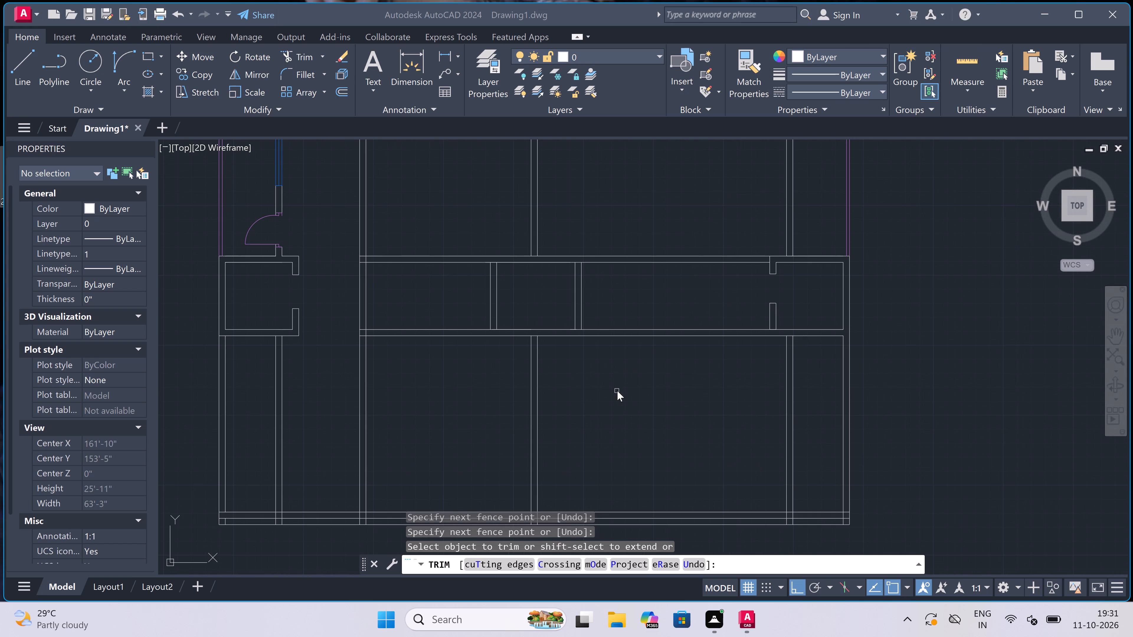
key("Escape")
scroll(618, 391, "up", 1)
key("Escape")
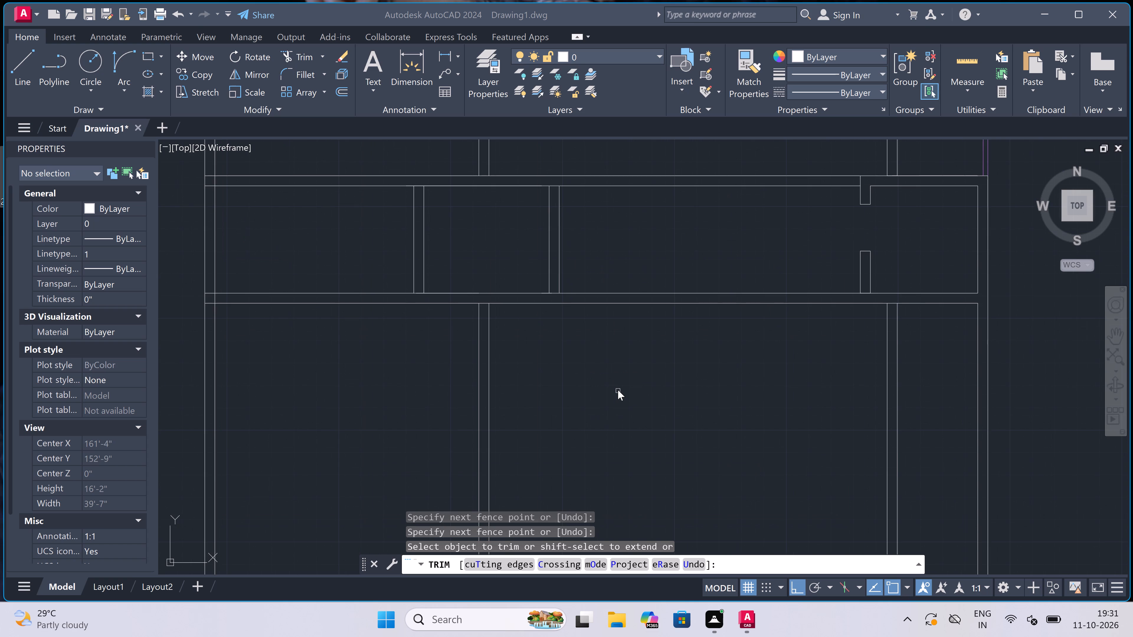
left_click(618, 390)
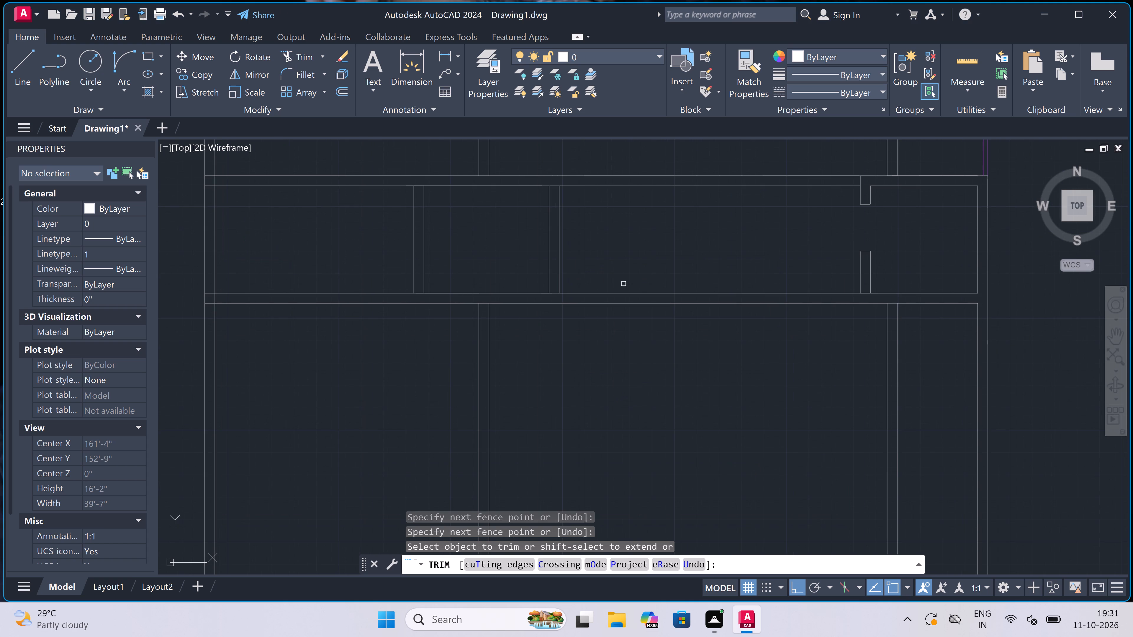
key("Escape")
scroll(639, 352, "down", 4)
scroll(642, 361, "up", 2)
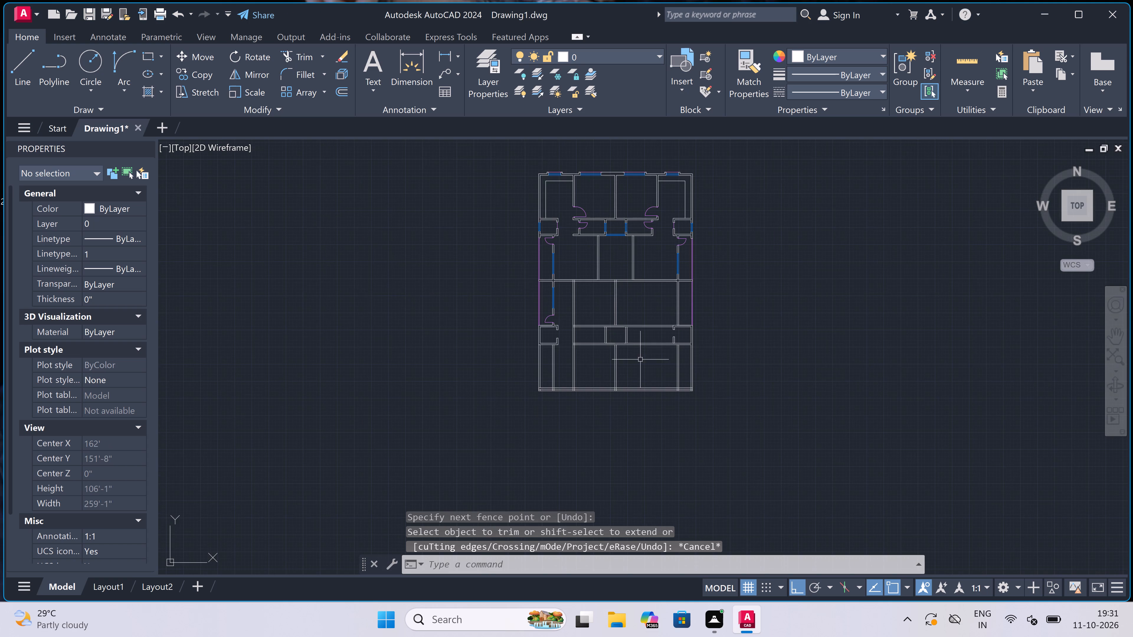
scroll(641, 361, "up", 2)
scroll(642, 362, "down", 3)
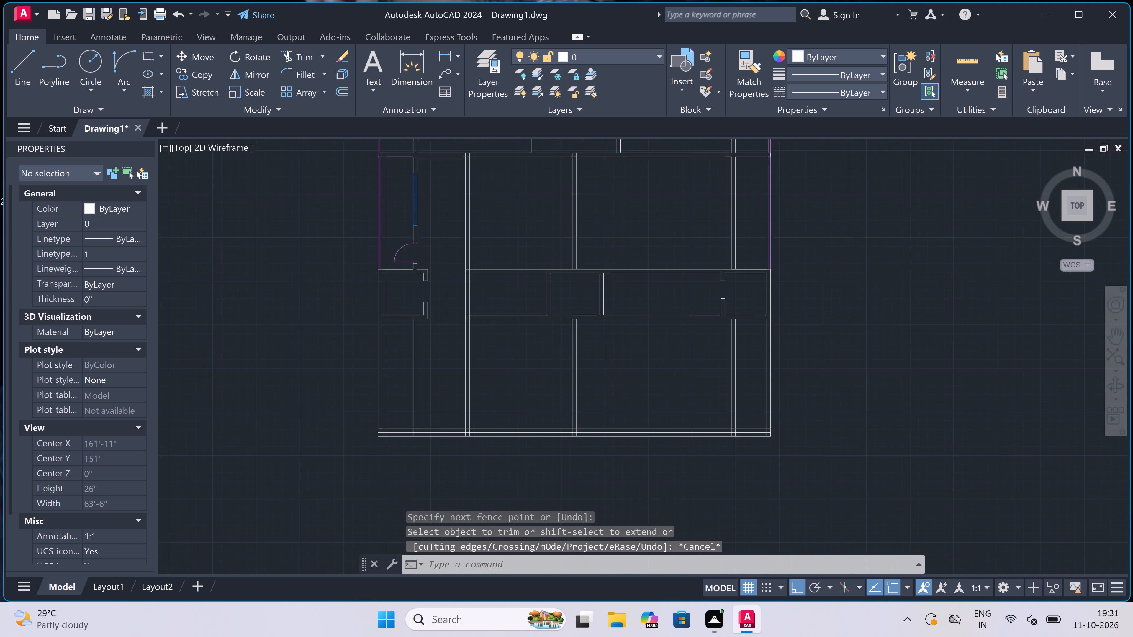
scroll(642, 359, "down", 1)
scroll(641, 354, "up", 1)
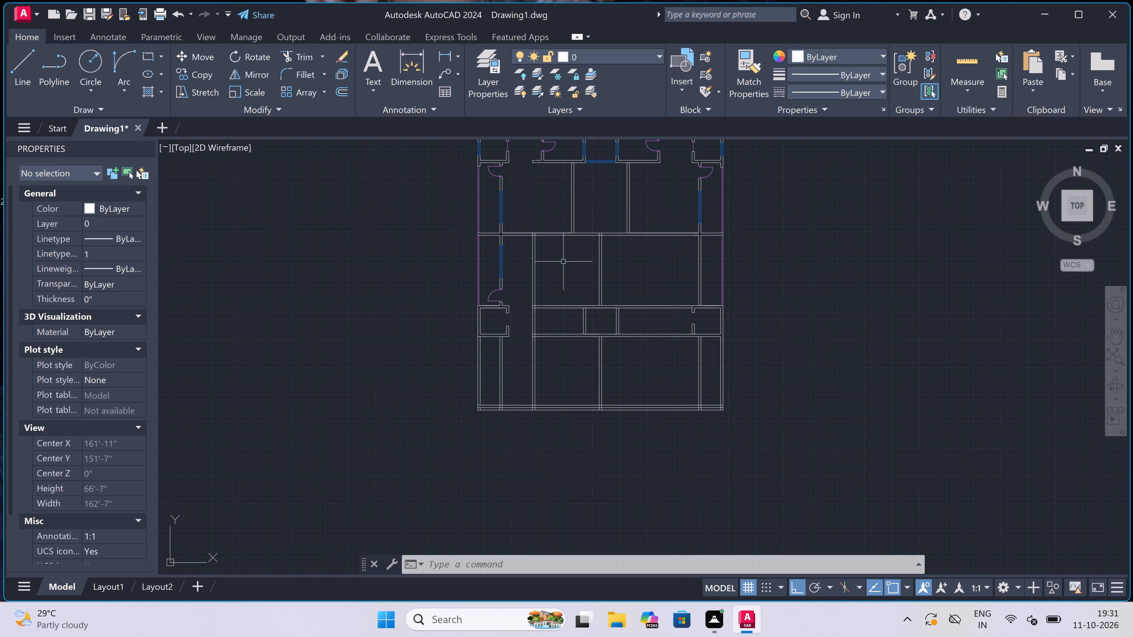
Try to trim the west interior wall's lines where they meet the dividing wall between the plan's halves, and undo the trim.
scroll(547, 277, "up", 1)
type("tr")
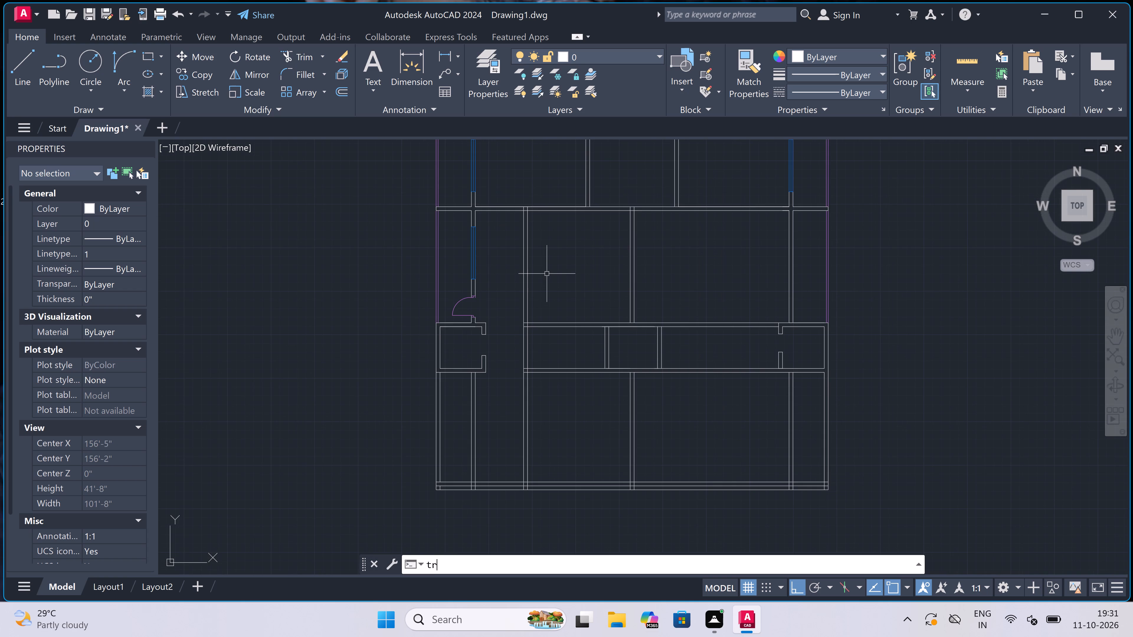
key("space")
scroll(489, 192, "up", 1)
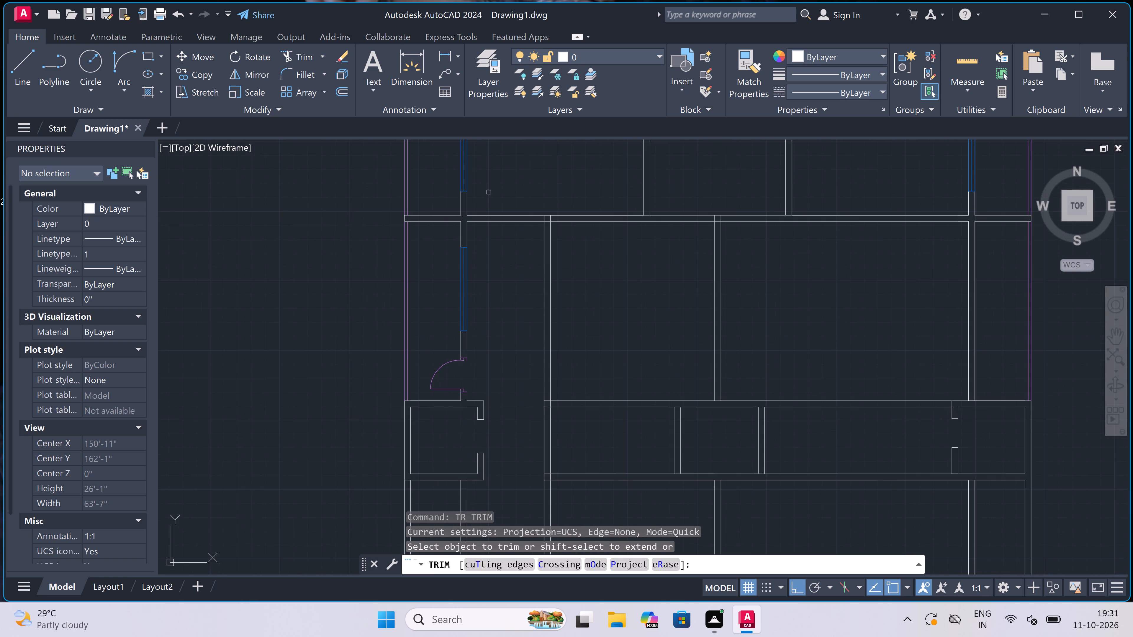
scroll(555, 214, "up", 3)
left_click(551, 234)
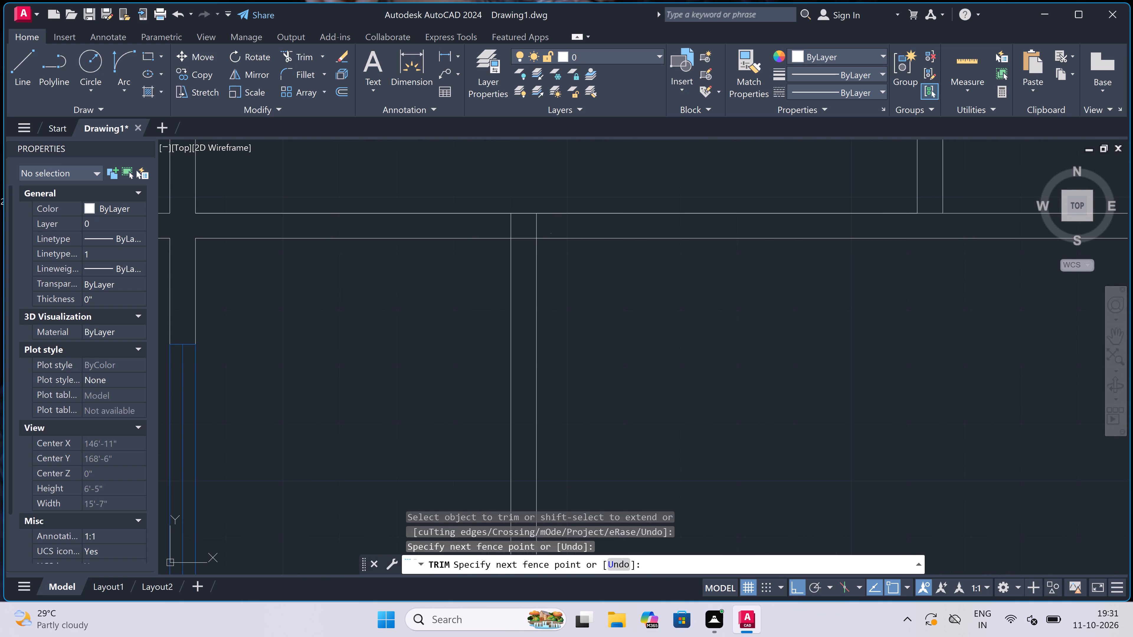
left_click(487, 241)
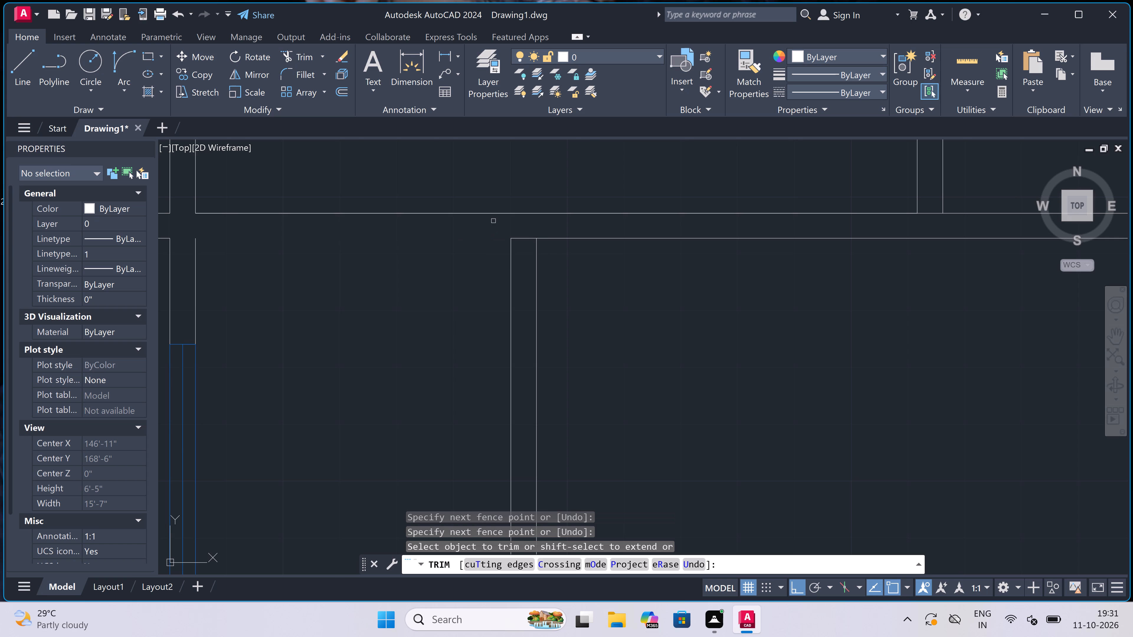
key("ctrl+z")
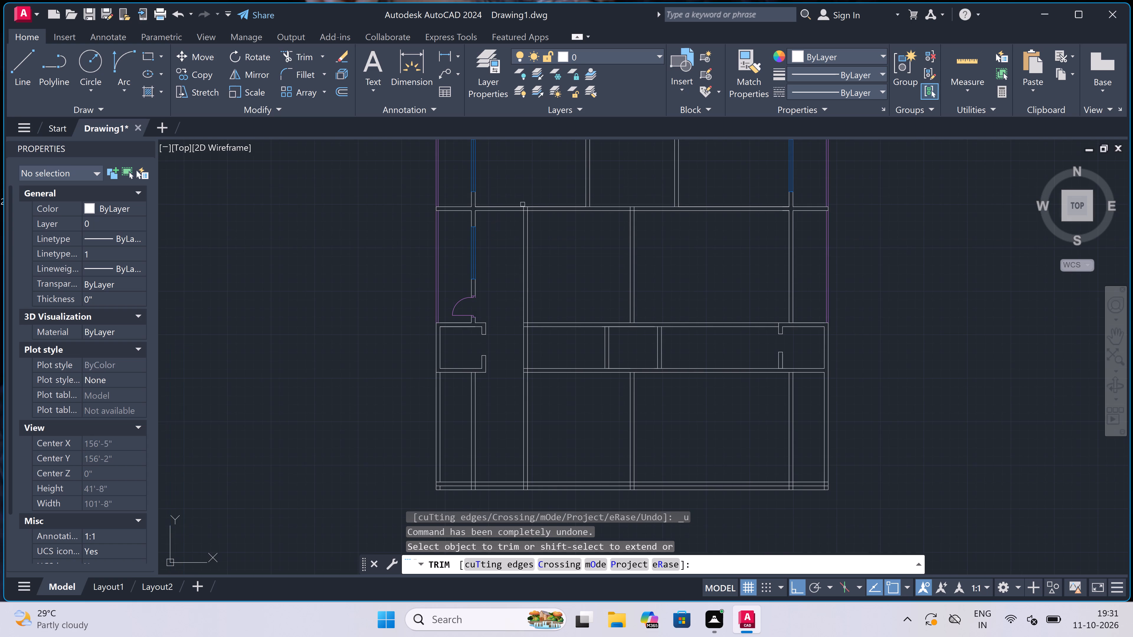
Trim the west interior wall's two lines within the thickness of the dividing wall between the plan's halves.
scroll(525, 212, "up", 3)
scroll(517, 182, "up", 3)
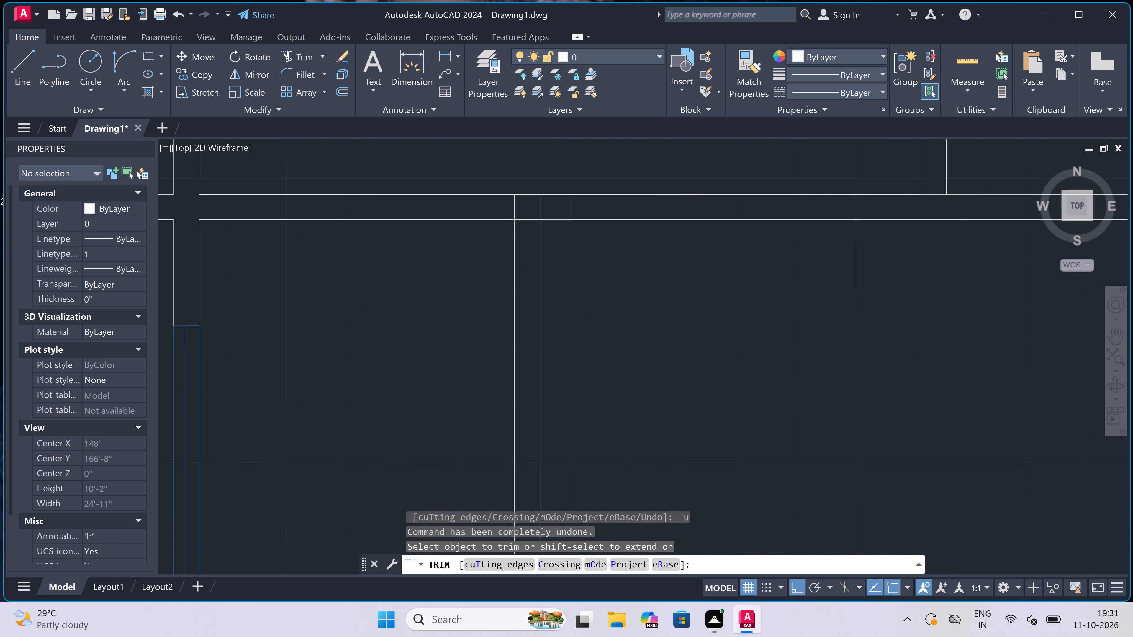
left_click(496, 231)
left_click(672, 229)
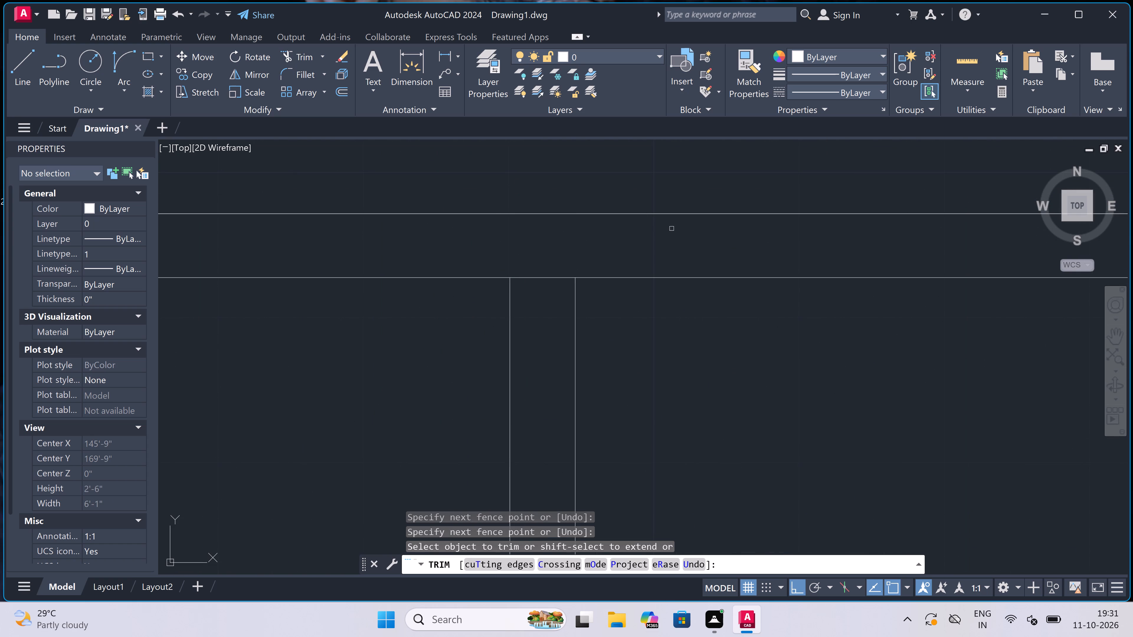
Trim away the west interior wall's two lines between the dividing wall and the north wall of the small-room strip.
scroll(646, 219, "down", 5)
scroll(657, 275, "down", 3)
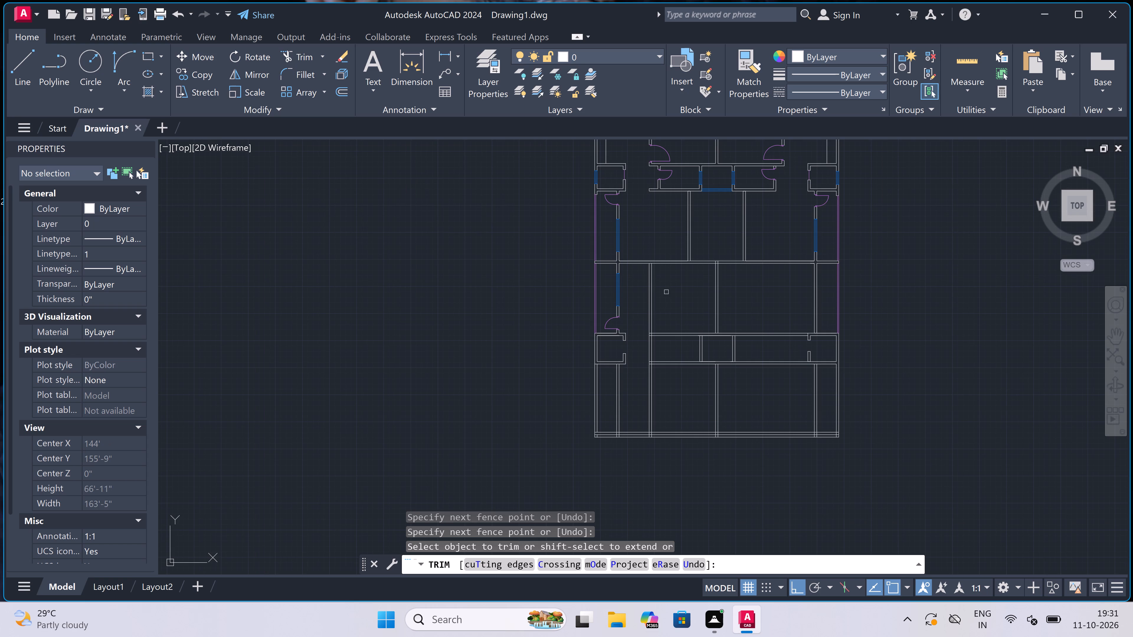
left_click(666, 293)
left_click(647, 318)
scroll(652, 326, "up", 4)
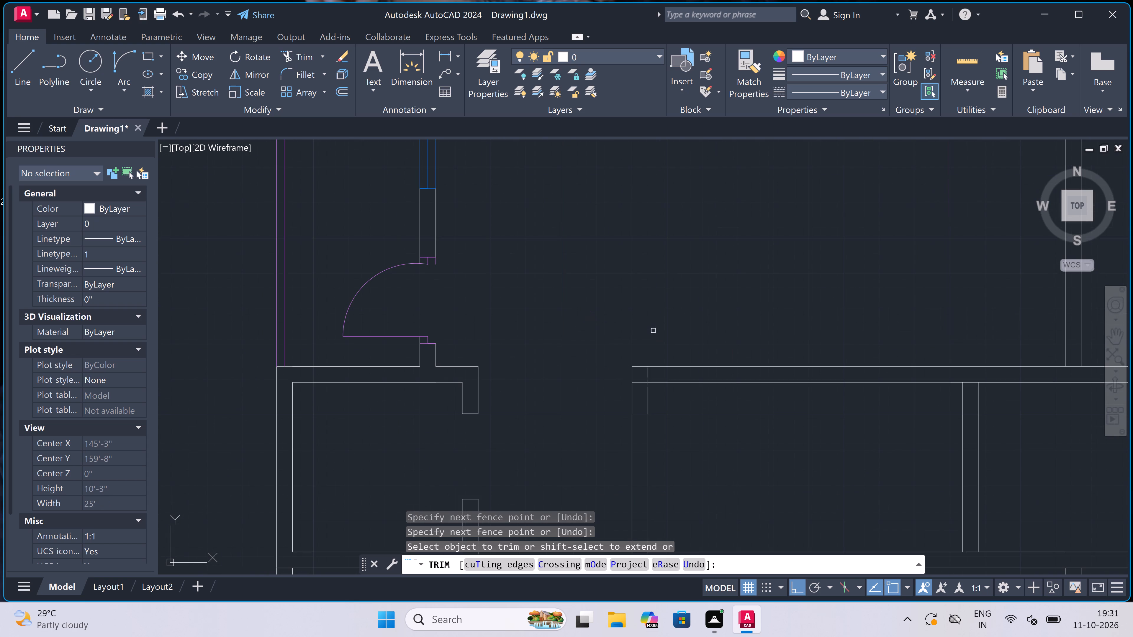
scroll(652, 353, "up", 2)
scroll(652, 353, "down", 4)
scroll(649, 367, "up", 3)
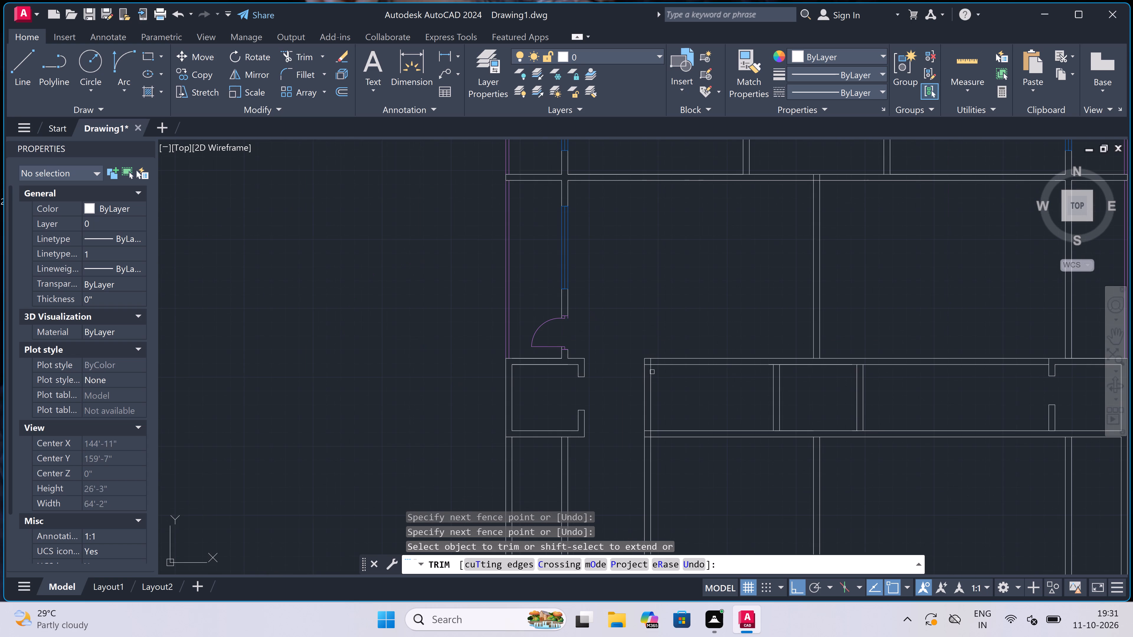
Trim the west end wall's inner line within the north wall's thickness at the main small-room strip's northwest corner.
scroll(649, 367, "up", 1)
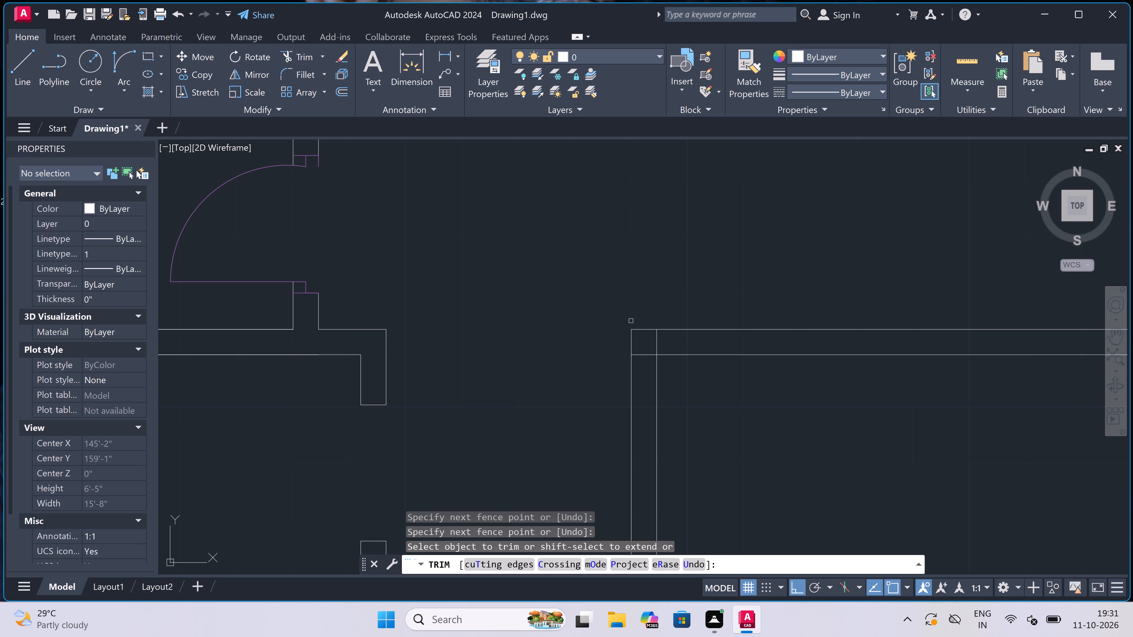
scroll(631, 321, "up", 1)
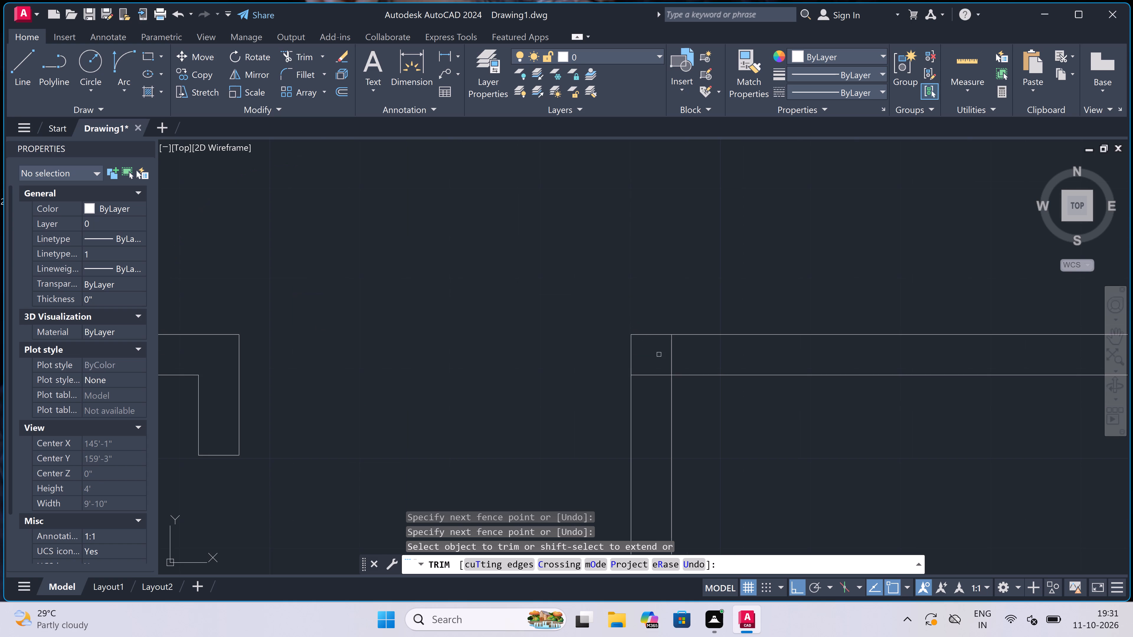
scroll(664, 356, "up", 2)
left_click_drag(664, 355, 667, 354)
left_click(712, 344)
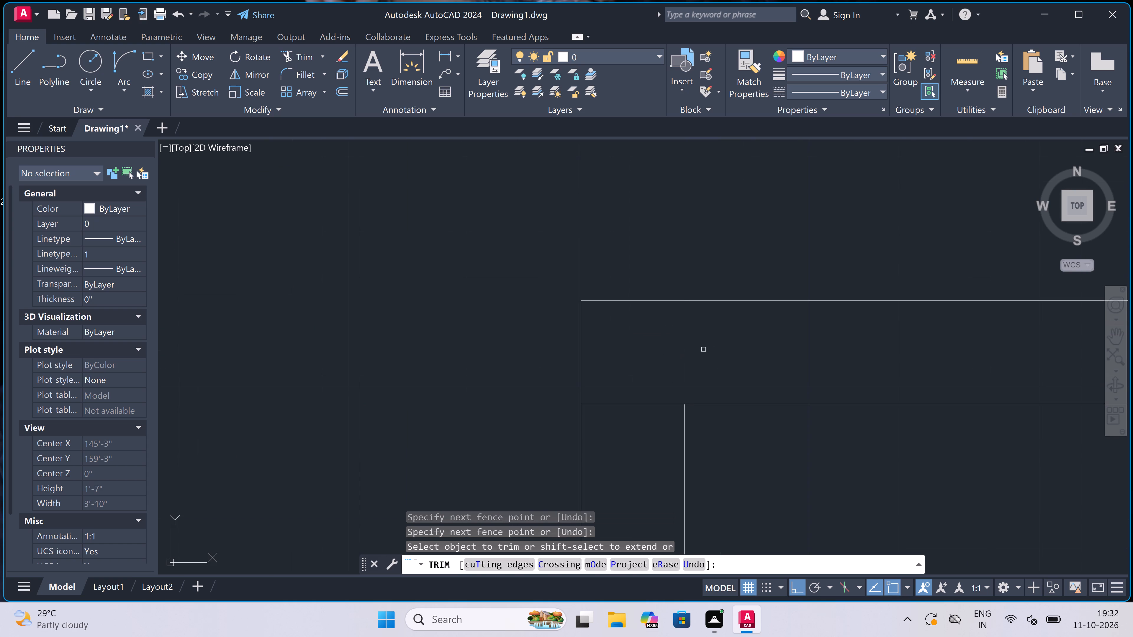
scroll(657, 352, "down", 7)
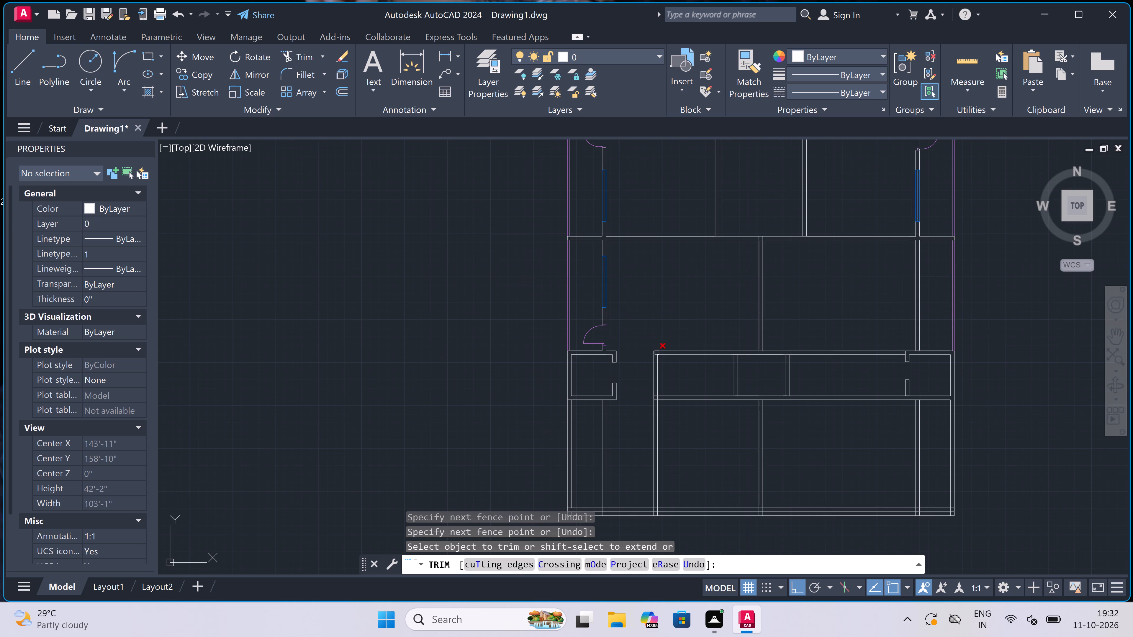
scroll(877, 352, "up", 2)
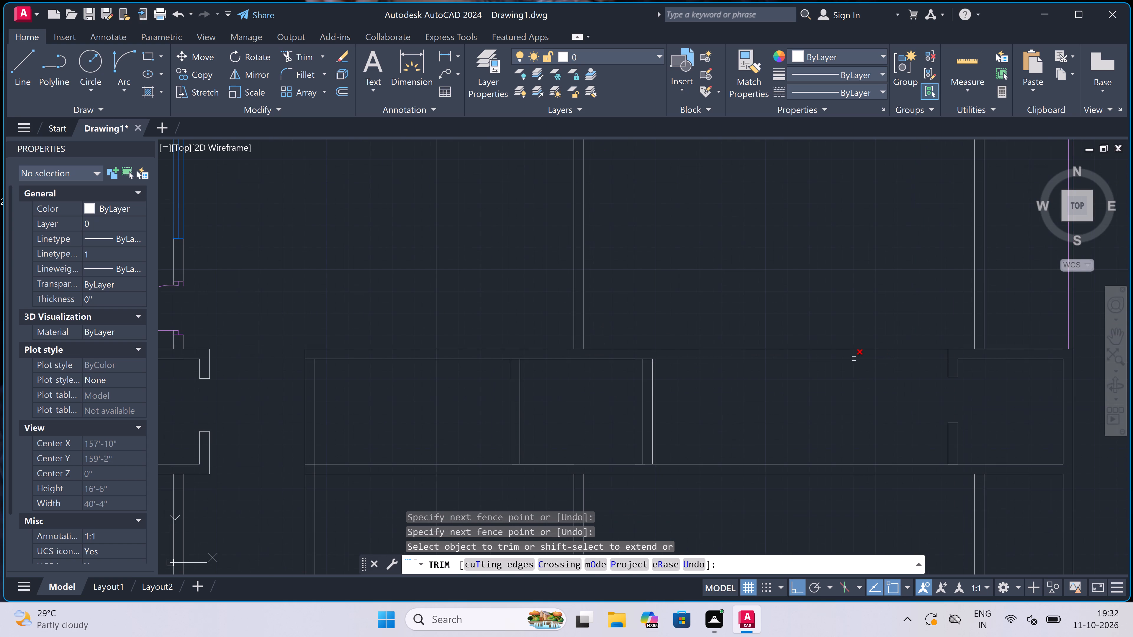
key("Escape")
Draw a 4.5" thick partition across the small-room strip, 6' east of the existing eastern partition.
key("l")
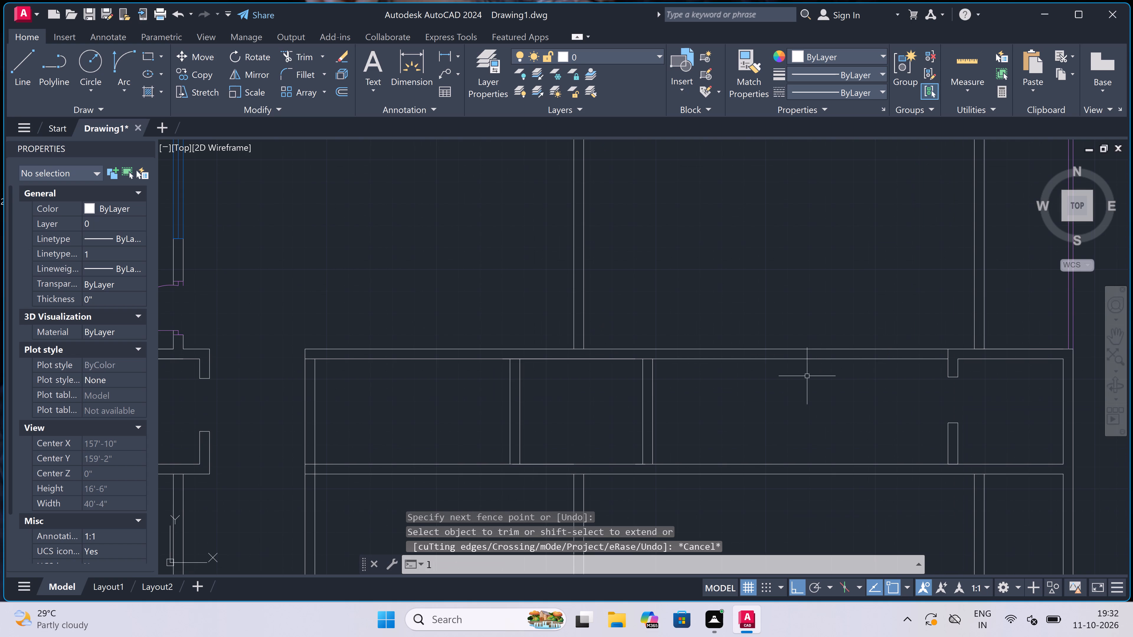
key("space")
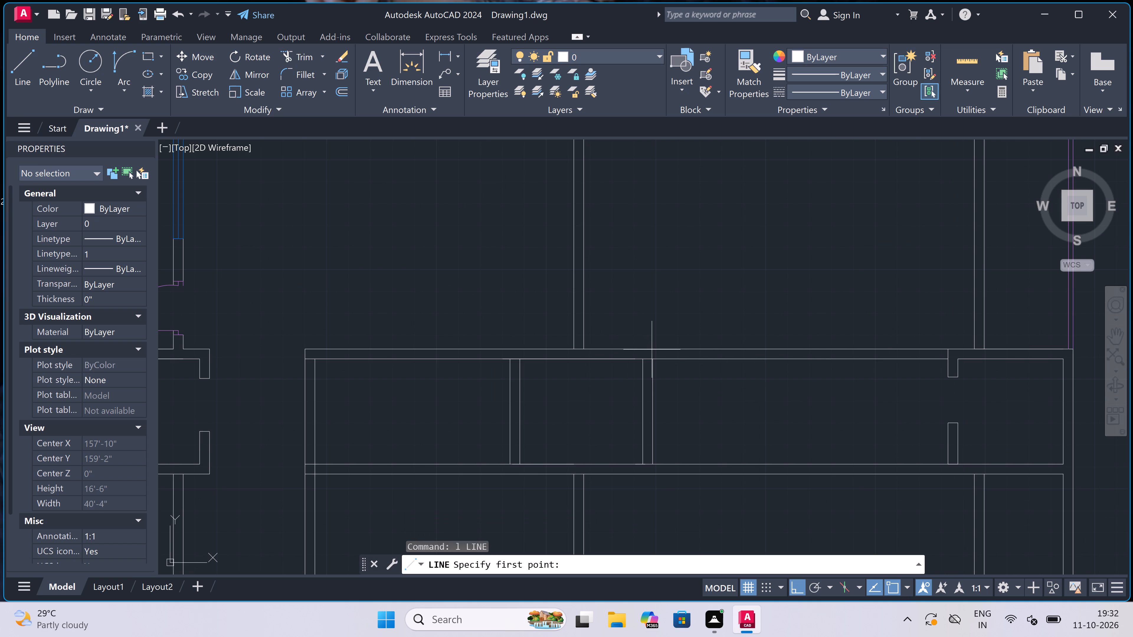
left_click(656, 359)
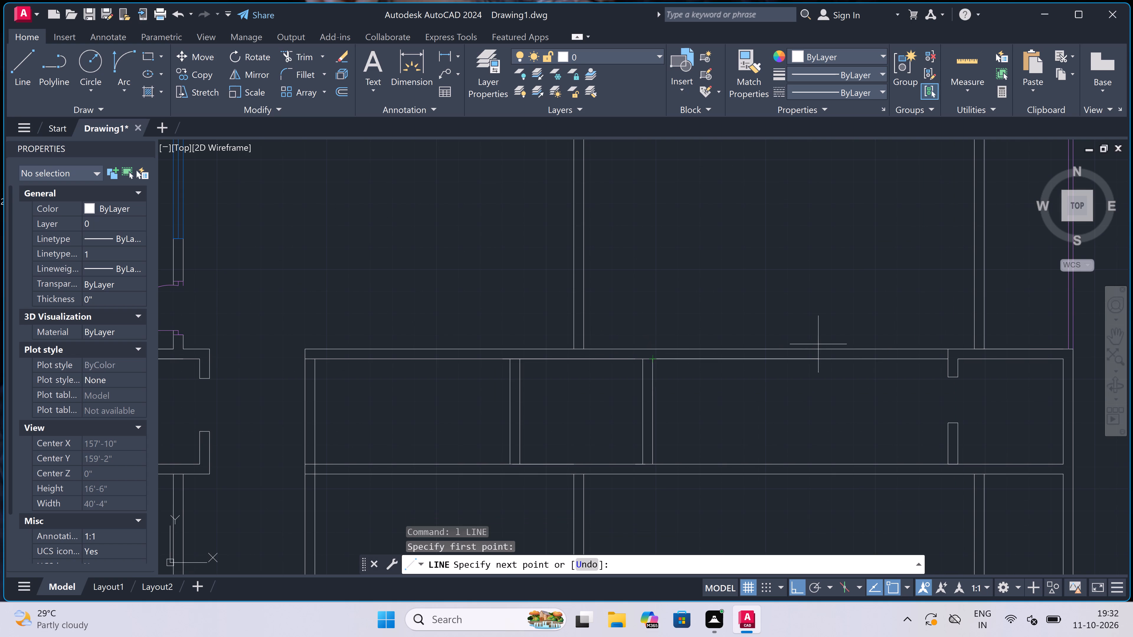
type("6'")
key("space")
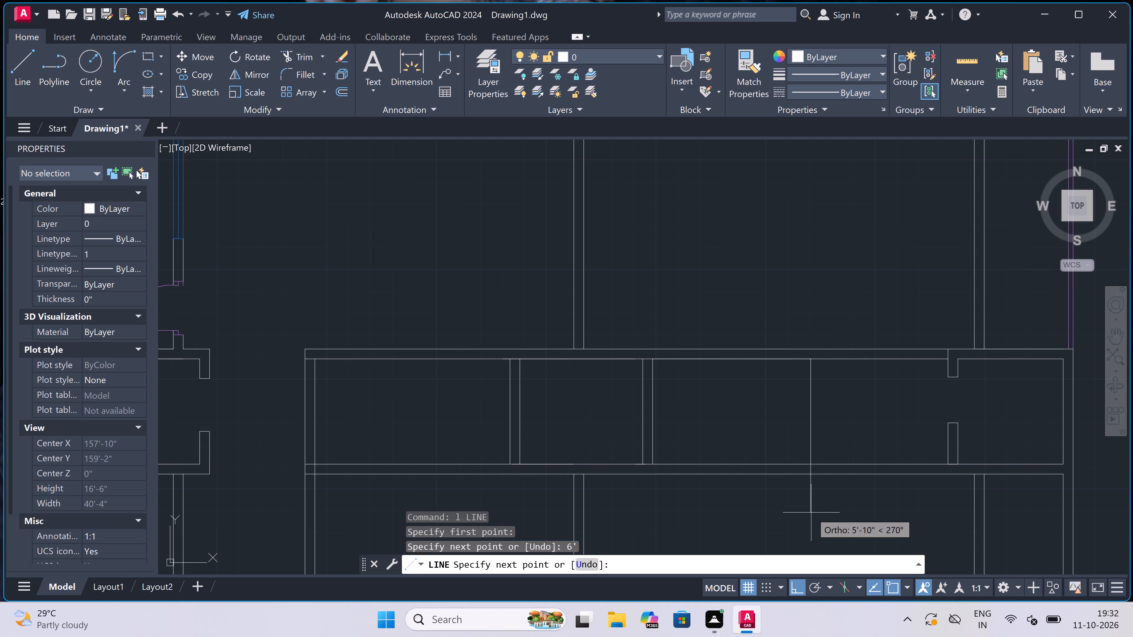
left_click(808, 467)
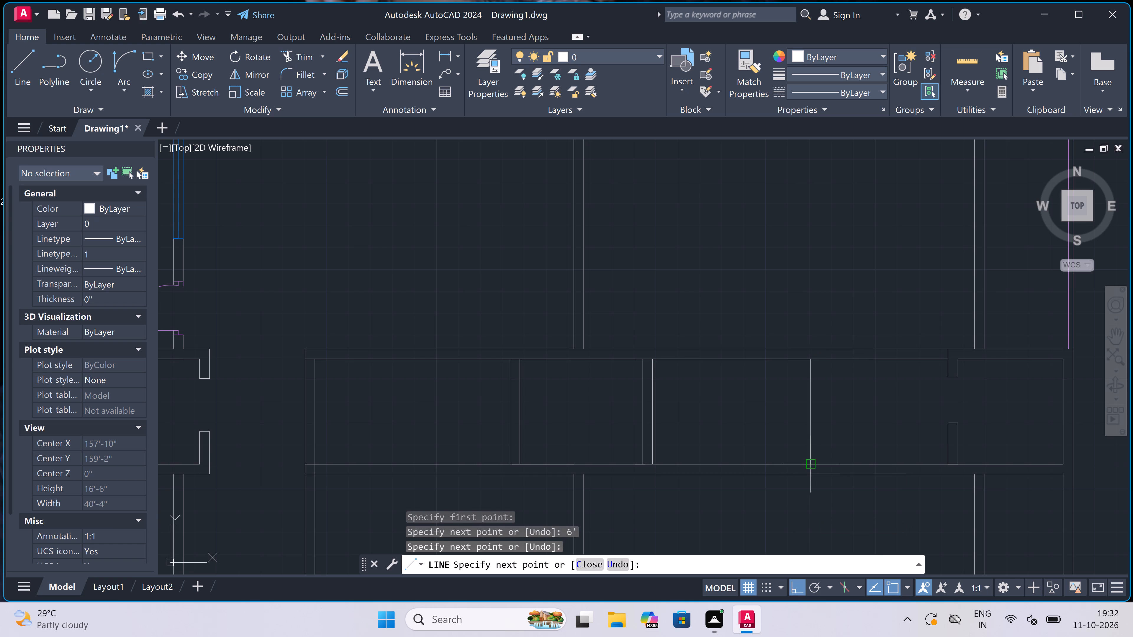
type("4.5\"")
key("space")
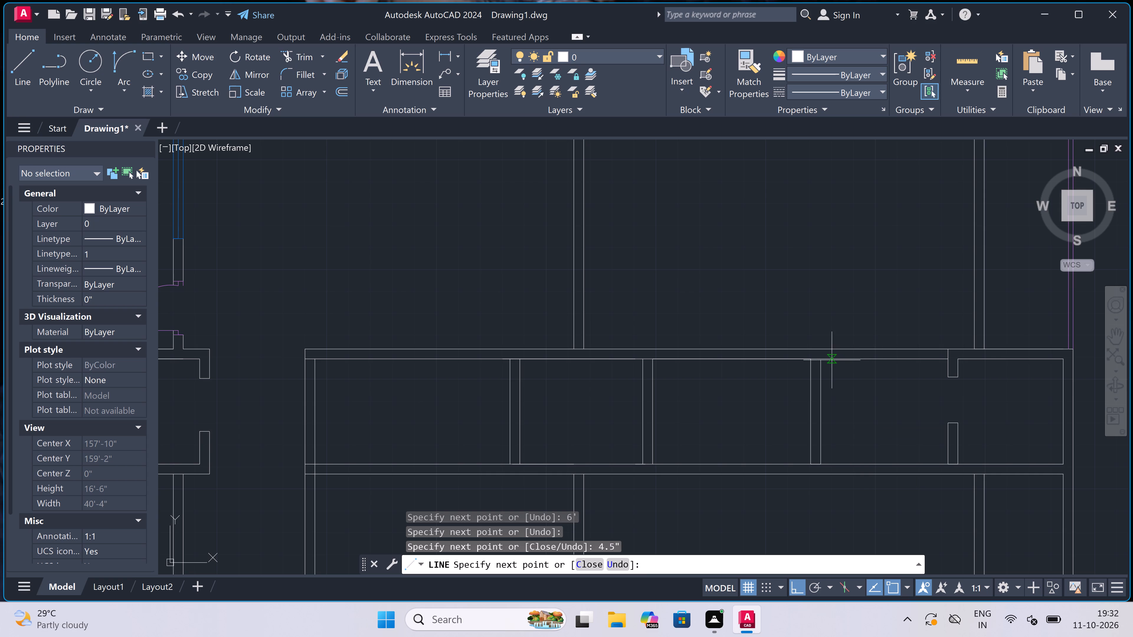
left_click(820, 361)
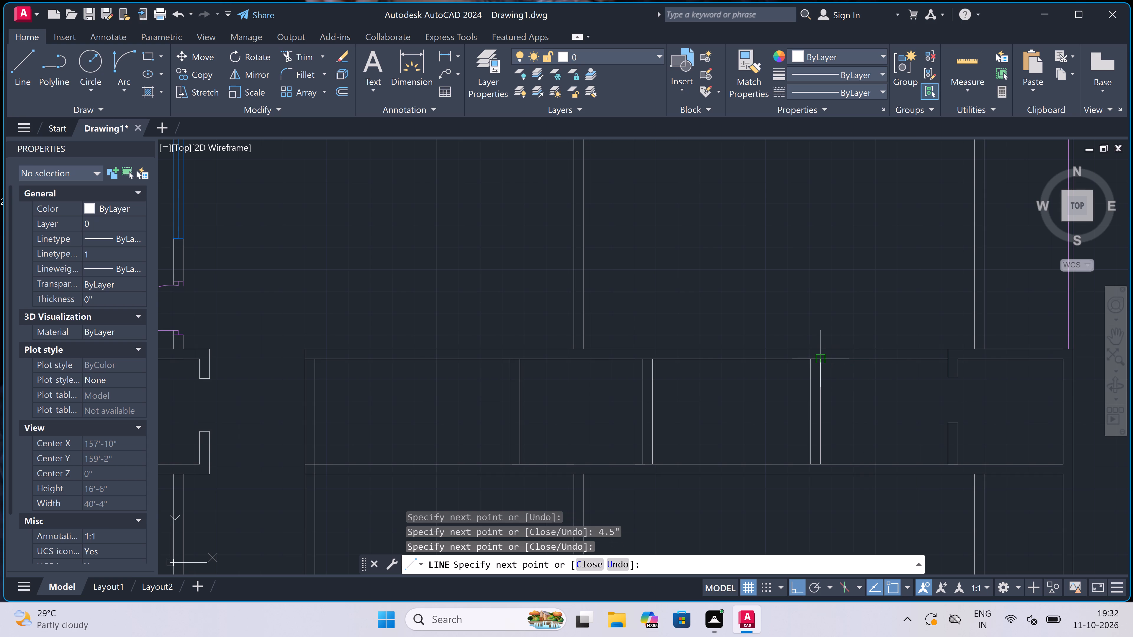
key("Escape")
Draw a 4.5" thick partition across the small-room strip, 6' west of the partition bounding the central small room's west side.
scroll(820, 360, "down", 2)
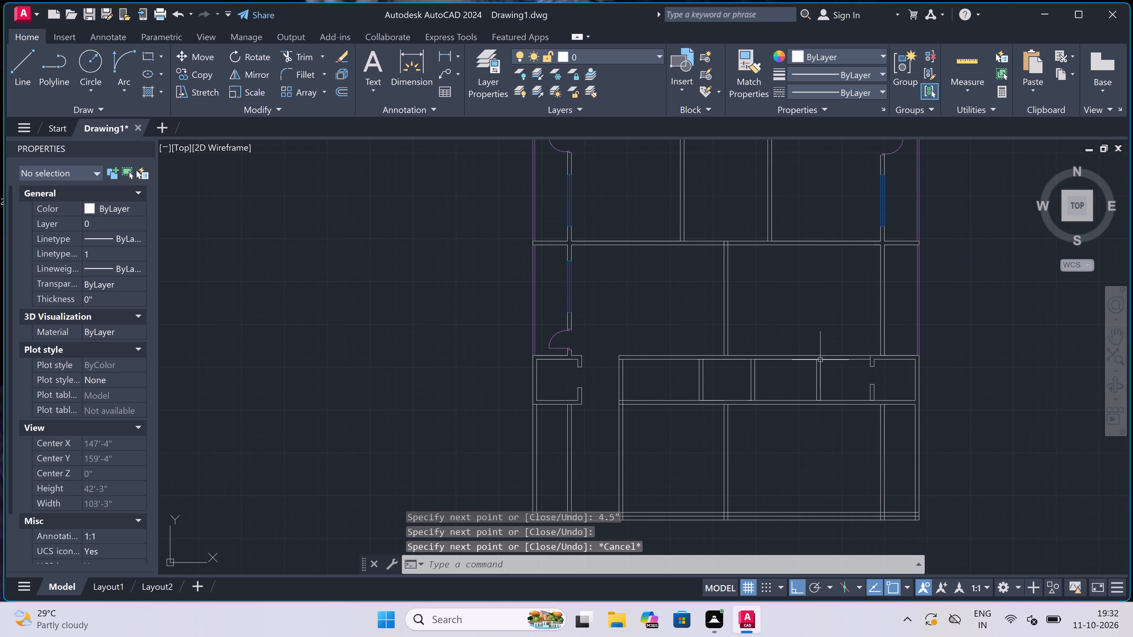
key("space")
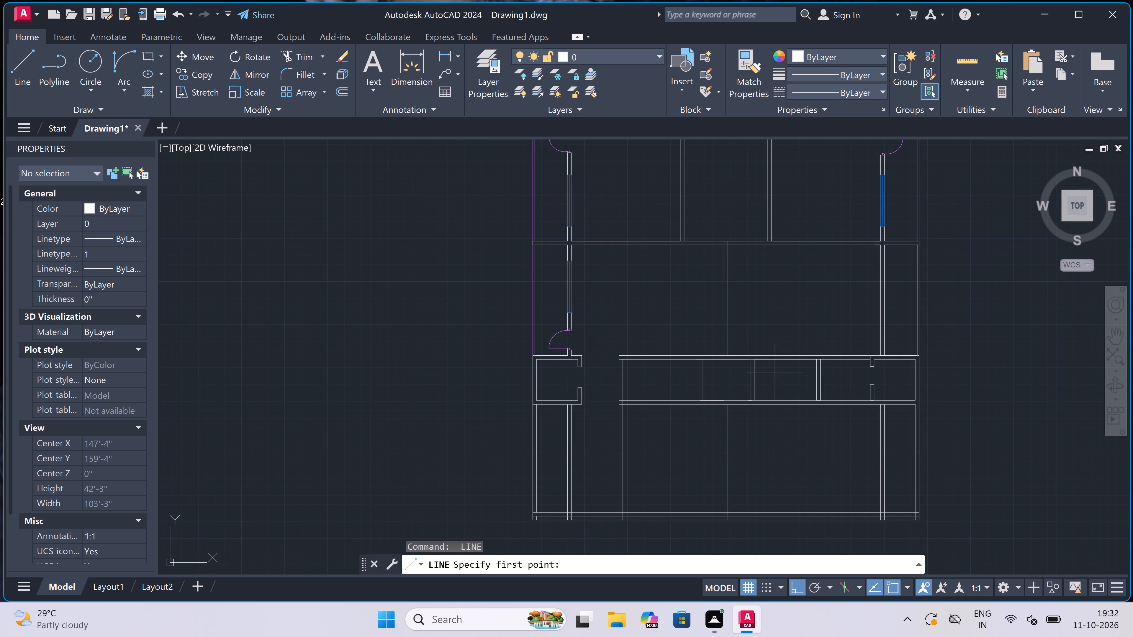
scroll(775, 372, "up", 2)
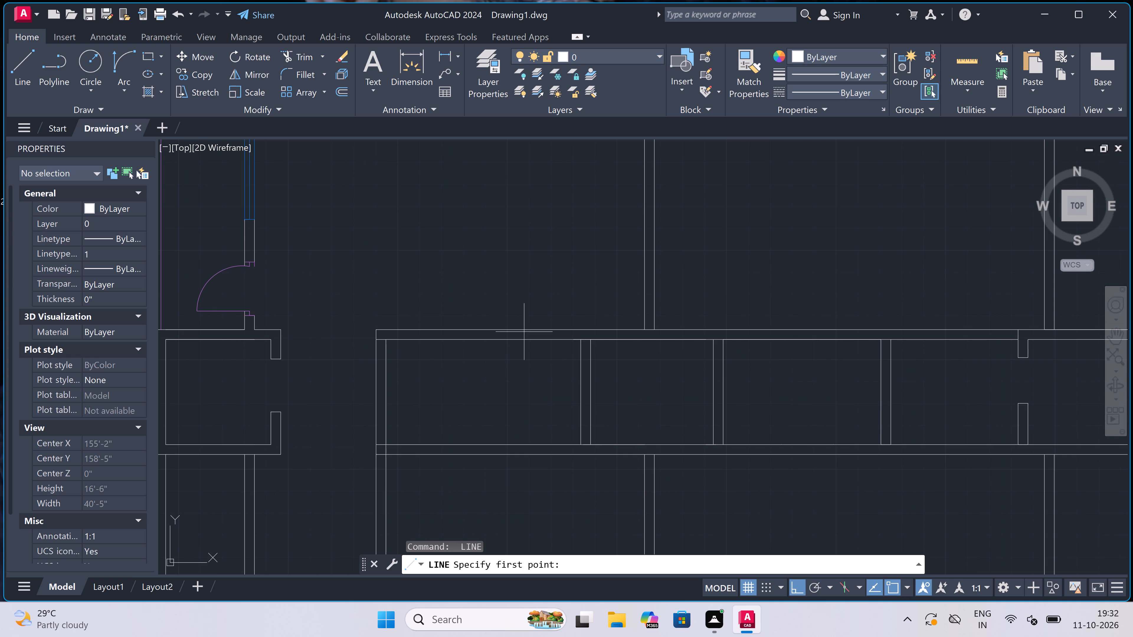
left_click(581, 340)
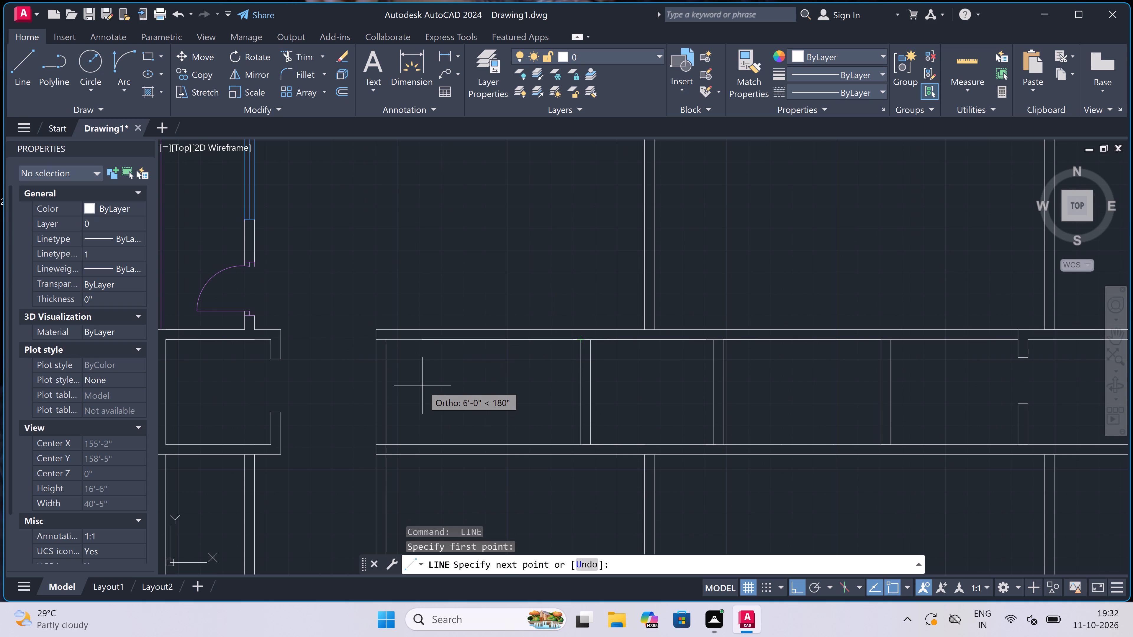
type("6'")
key("space")
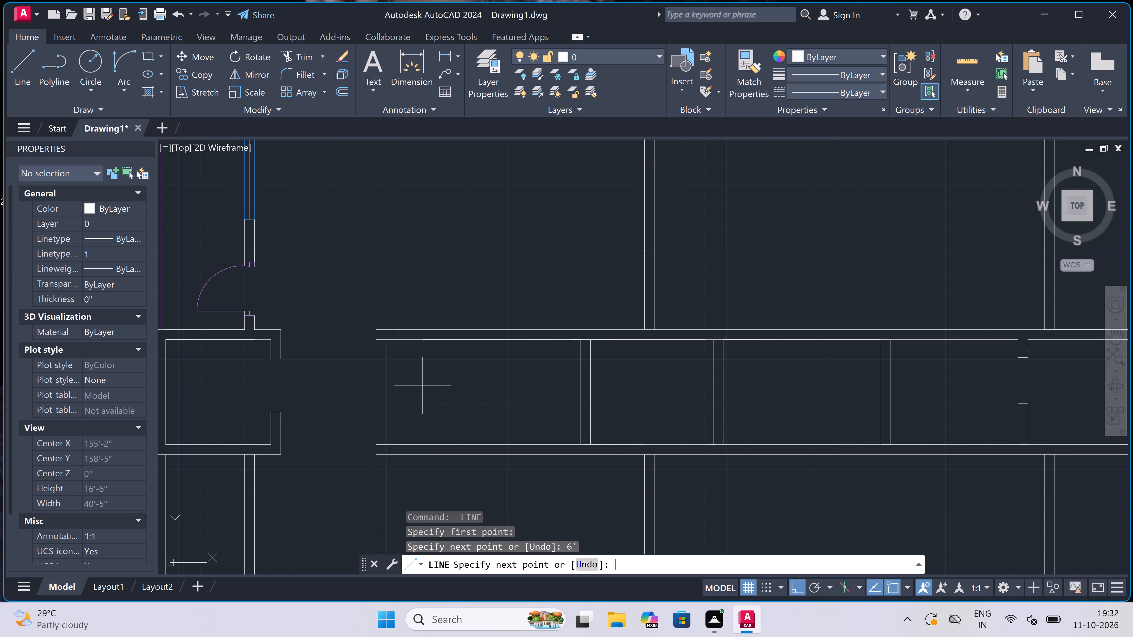
left_click(427, 445)
scroll(383, 445, "up", 1)
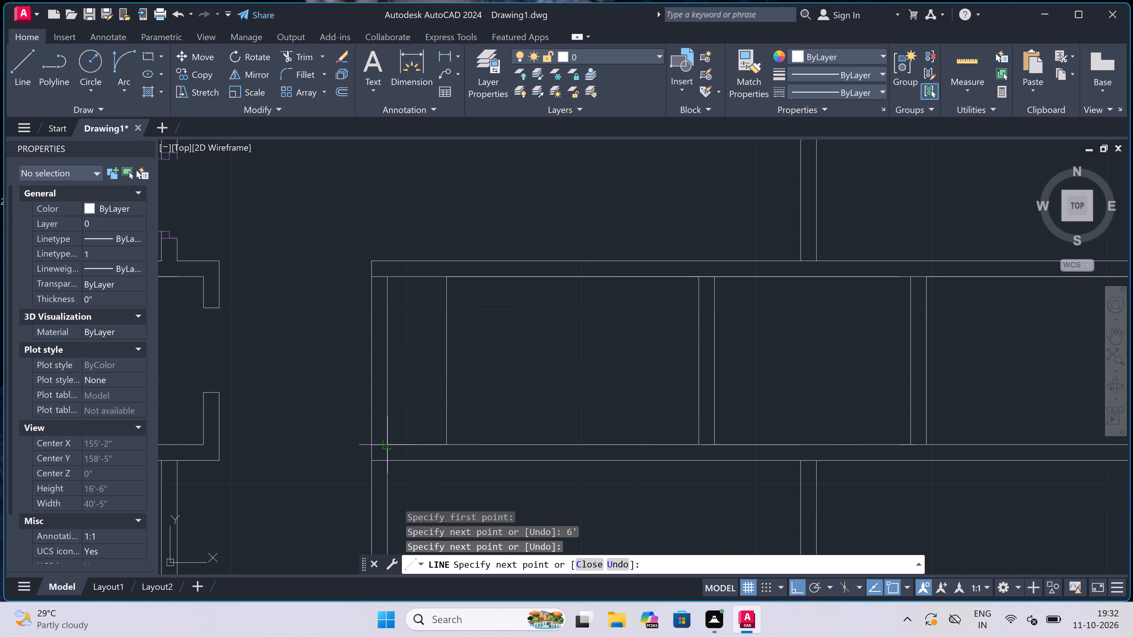
type("4.5\"")
key("space")
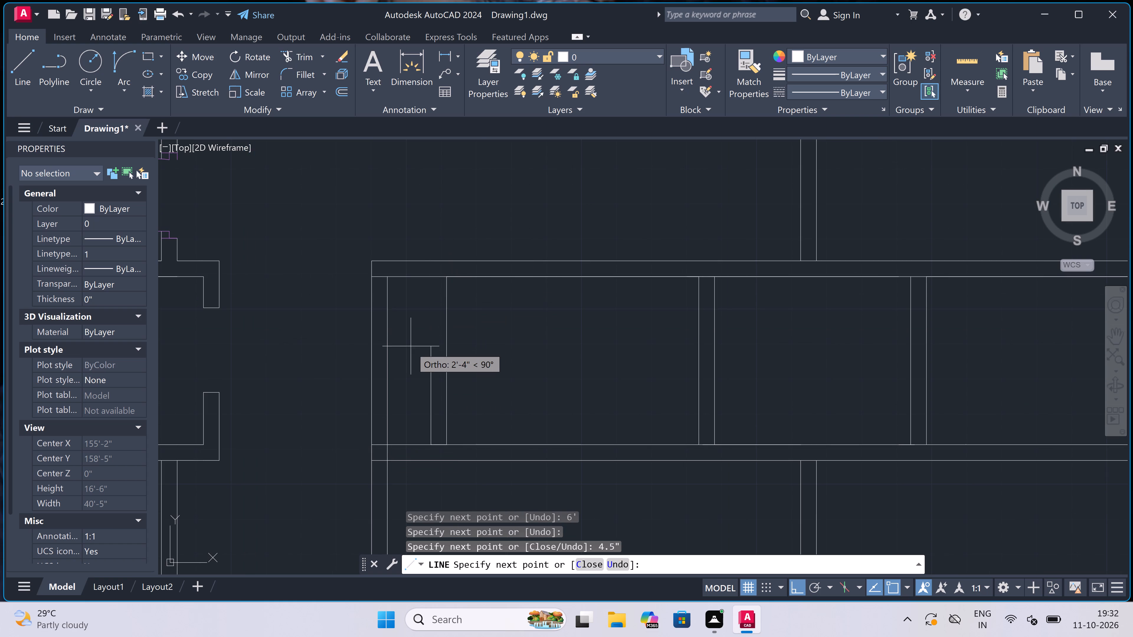
left_click(429, 274)
key("Escape")
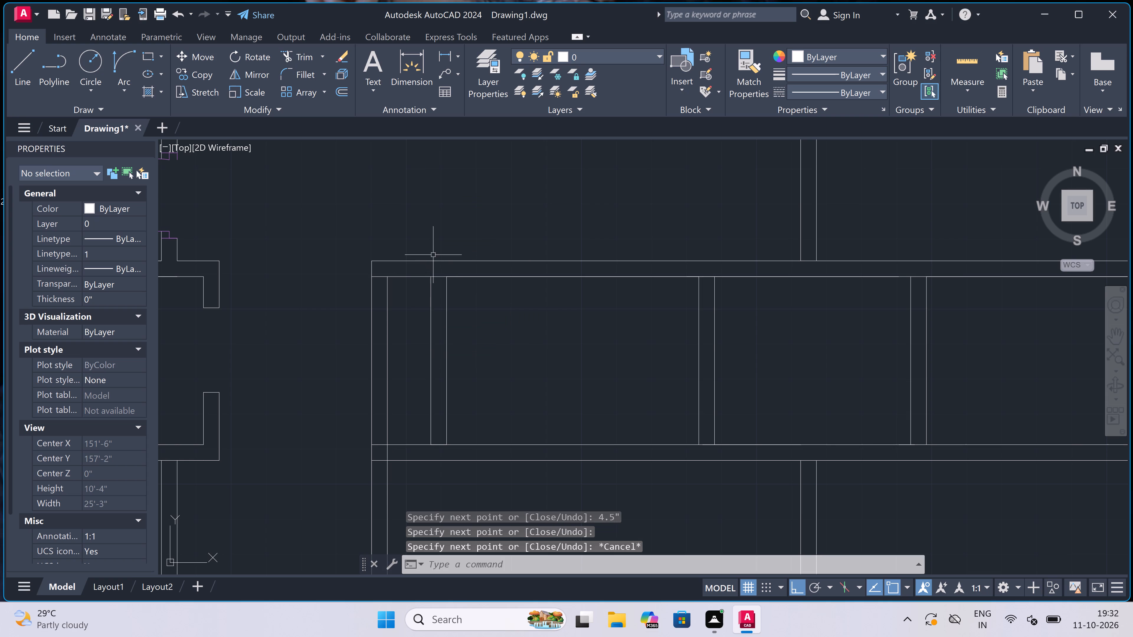
Trim away the strip's old west end wall between its north and south walls, including its inner line through the south wall.
key("t")
key("r")
key("space")
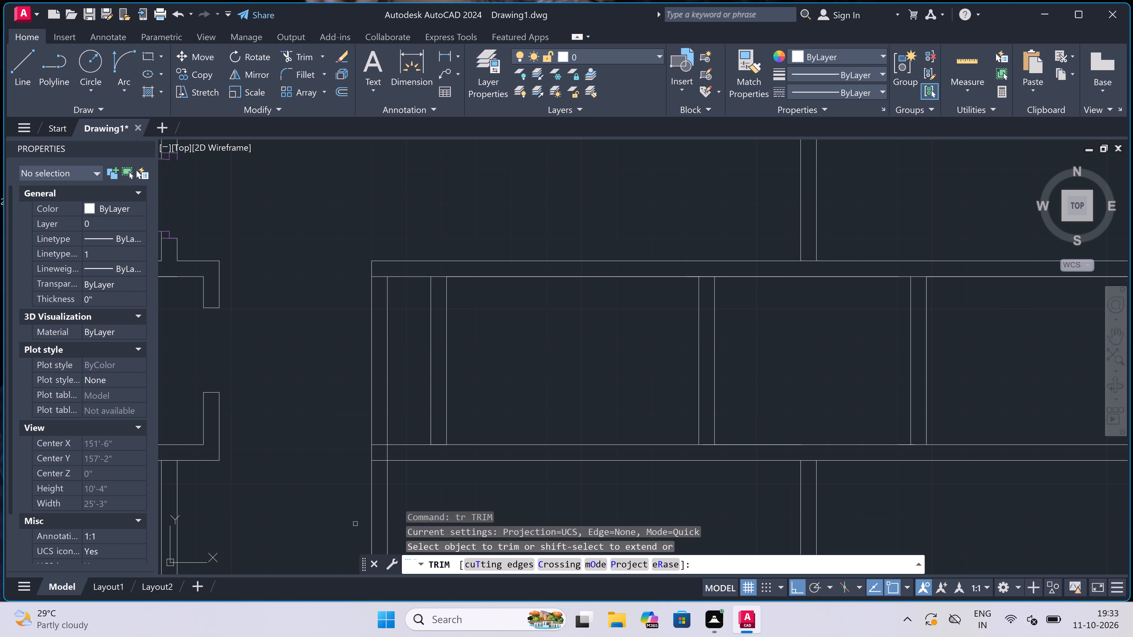
scroll(364, 474, "up", 1)
left_click(385, 439)
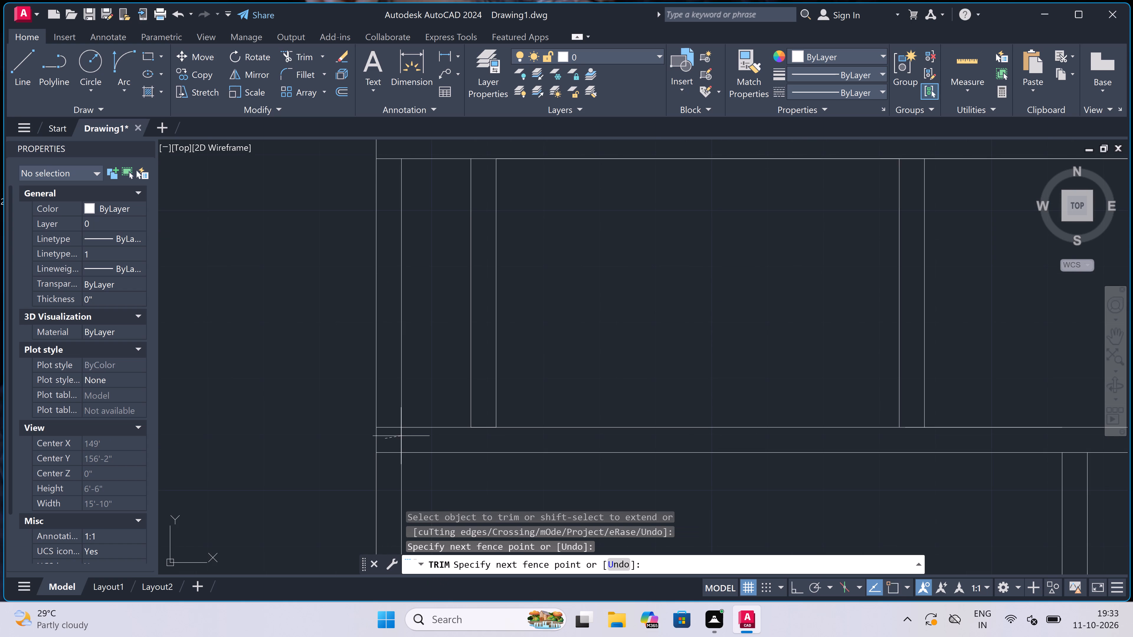
left_click(462, 429)
left_click_drag(430, 368, 426, 370)
left_click(340, 387)
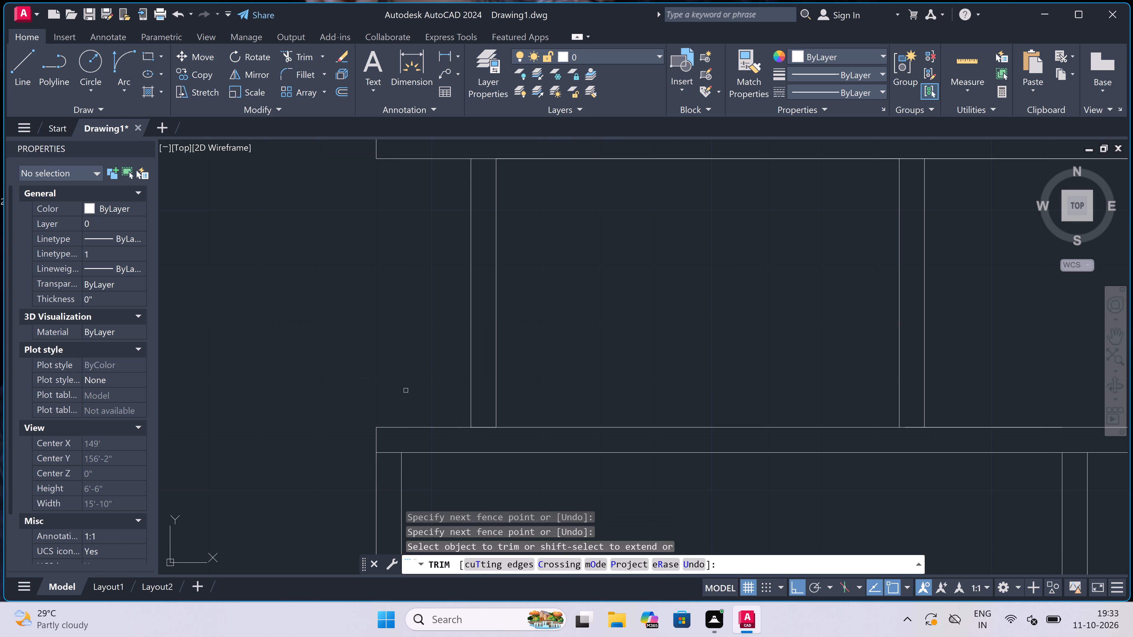
Trim the strip's north and south wall lines across the thickness of the new westernmost partition.
scroll(505, 444, "up", 2)
left_click(438, 421)
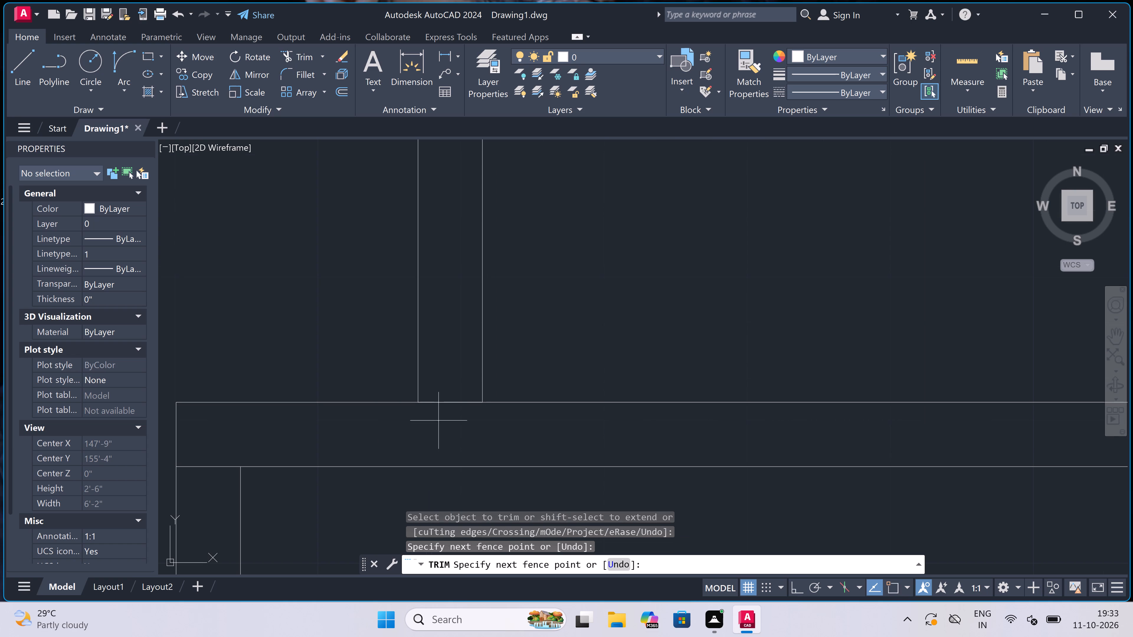
left_click(448, 374)
scroll(448, 374, "down", 5)
scroll(449, 314, "up", 3)
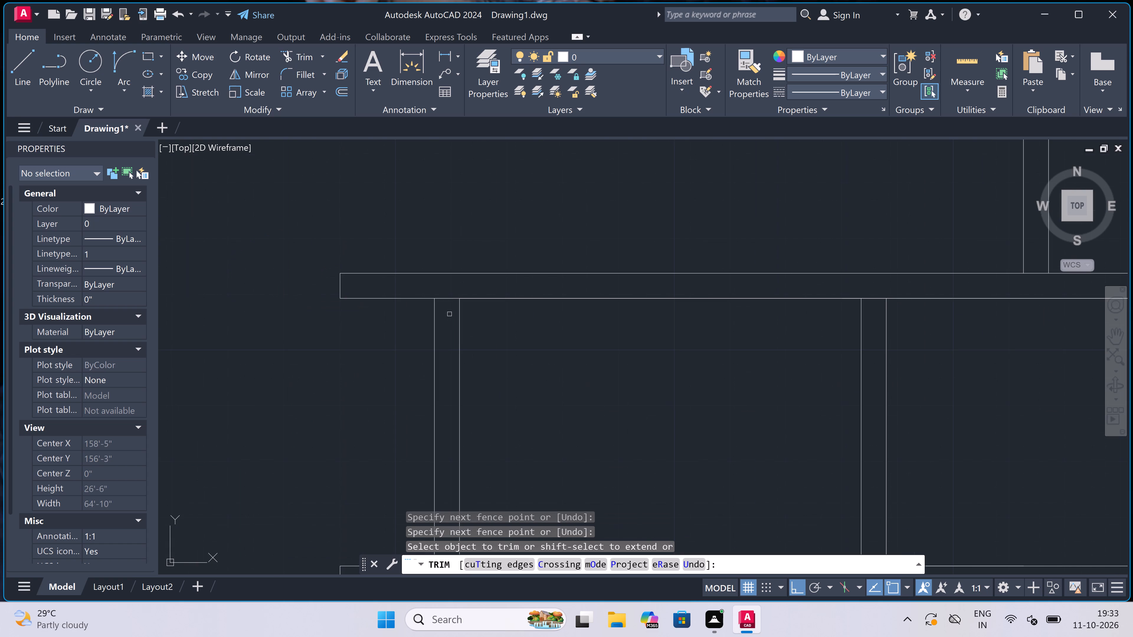
left_click(451, 293)
left_click(445, 314)
Trim away the two lines of the wall running south from the strip's west end to the south exterior wall.
scroll(445, 313, "down", 5)
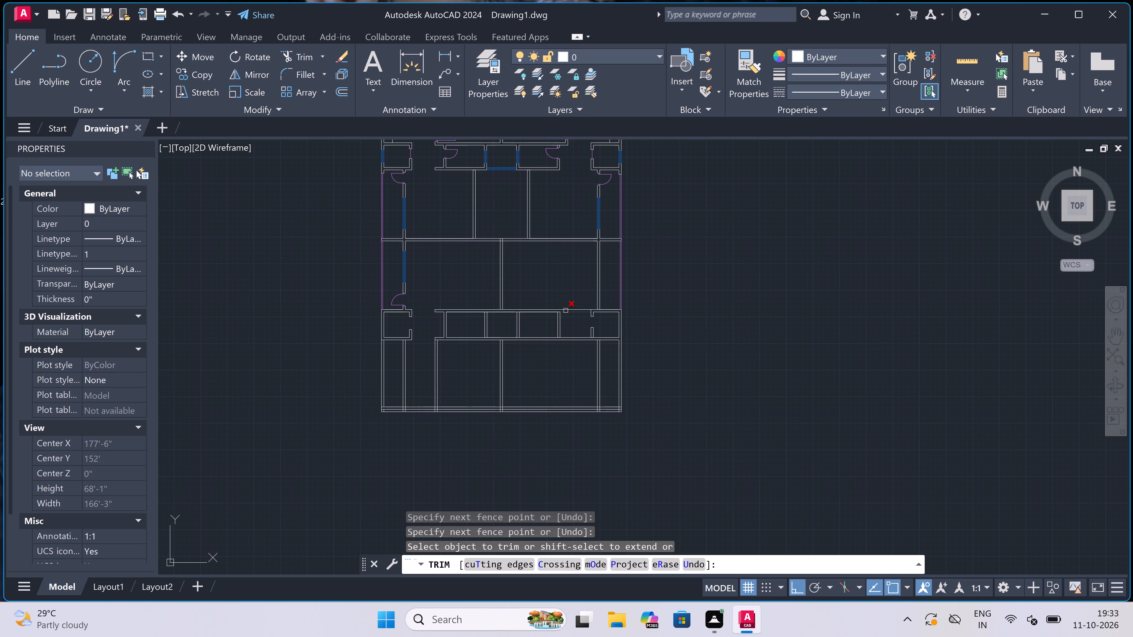
scroll(566, 311, "up", 2)
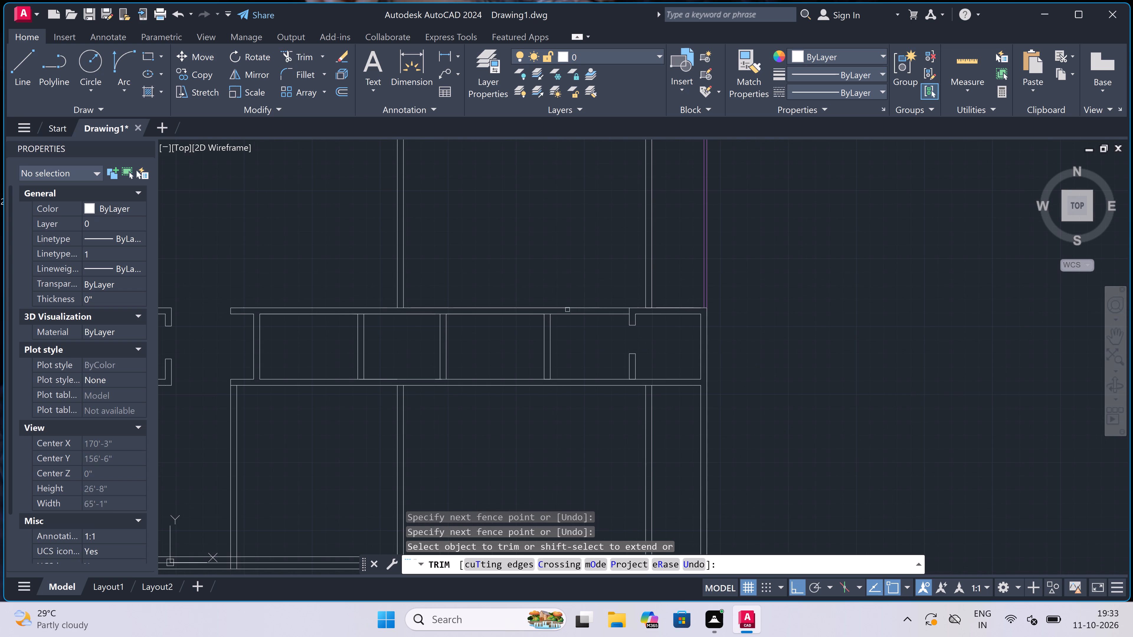
scroll(578, 286, "down", 1)
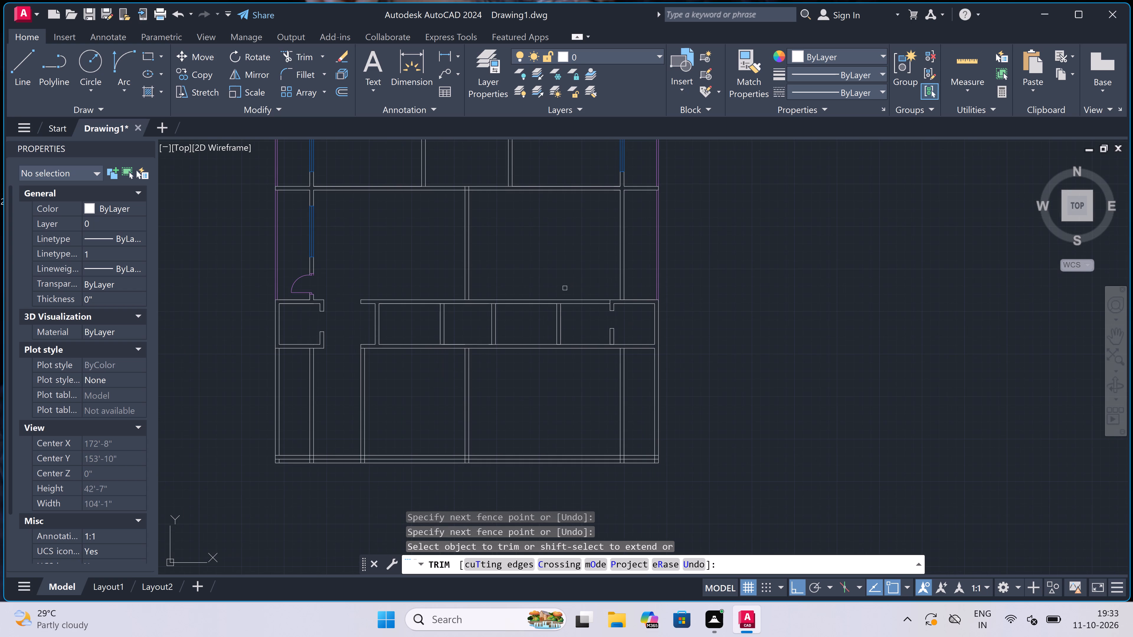
scroll(366, 353, "up", 2)
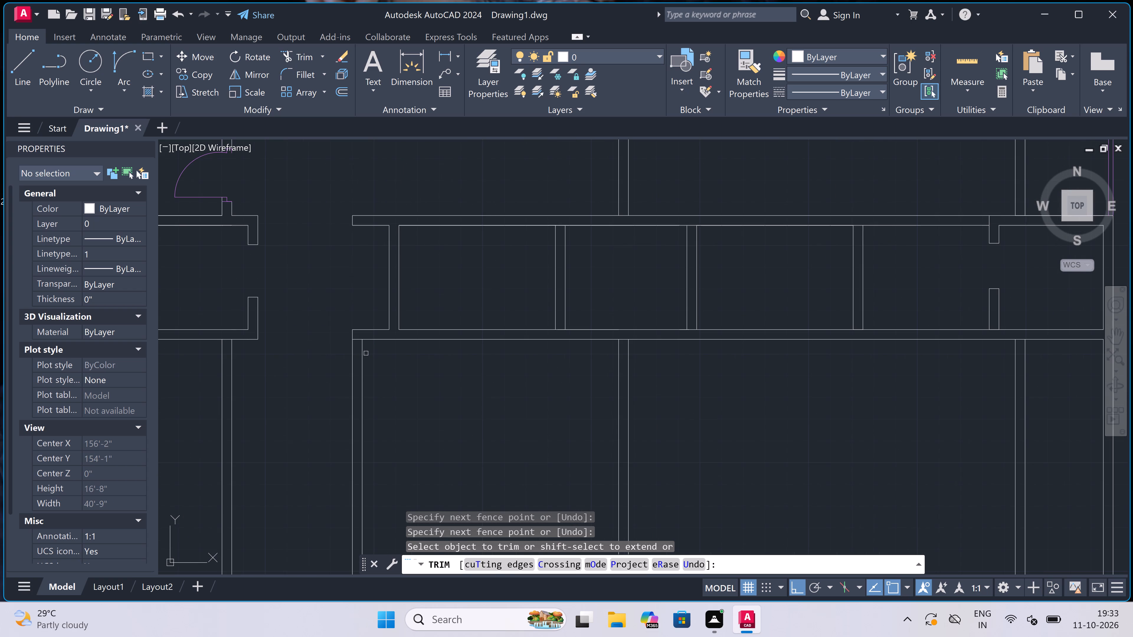
left_click_drag(299, 390, 311, 392)
left_click(441, 407)
Trim away the west interior wall's two lines between the small-room strip and the south exterior wall.
scroll(441, 406, "down", 3)
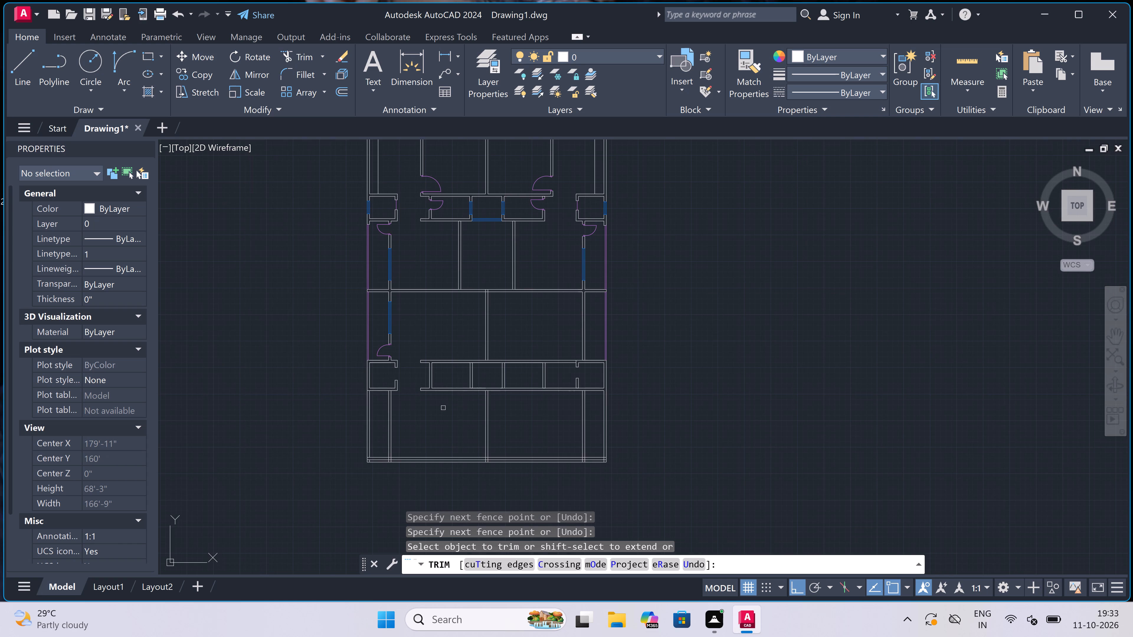
scroll(340, 425, "down", 1)
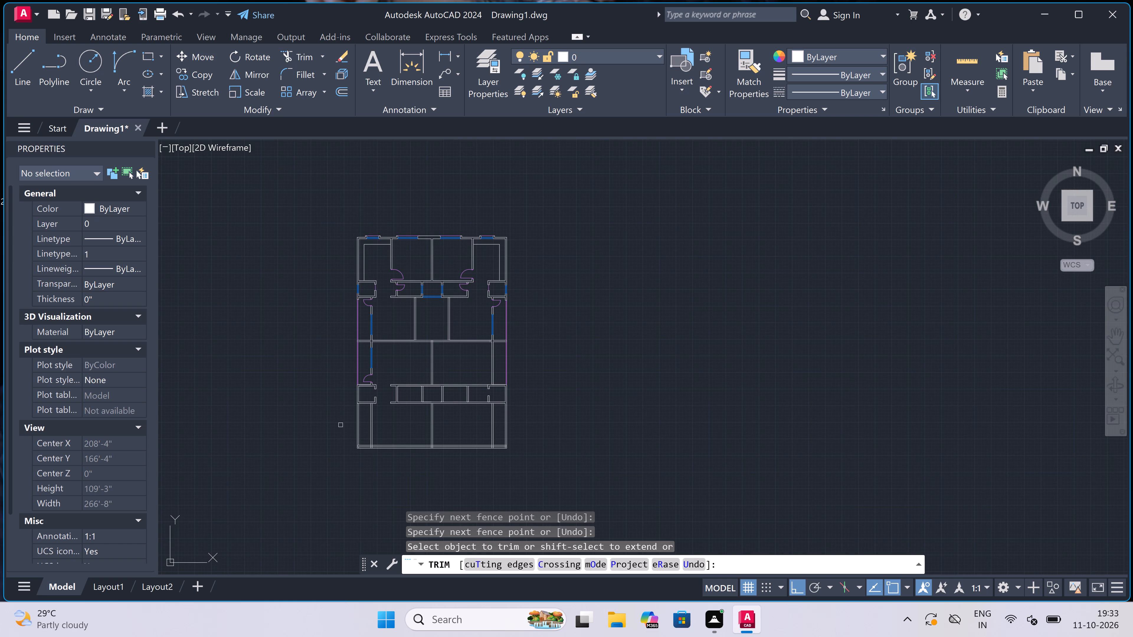
scroll(341, 424, "up", 1)
left_click(380, 433)
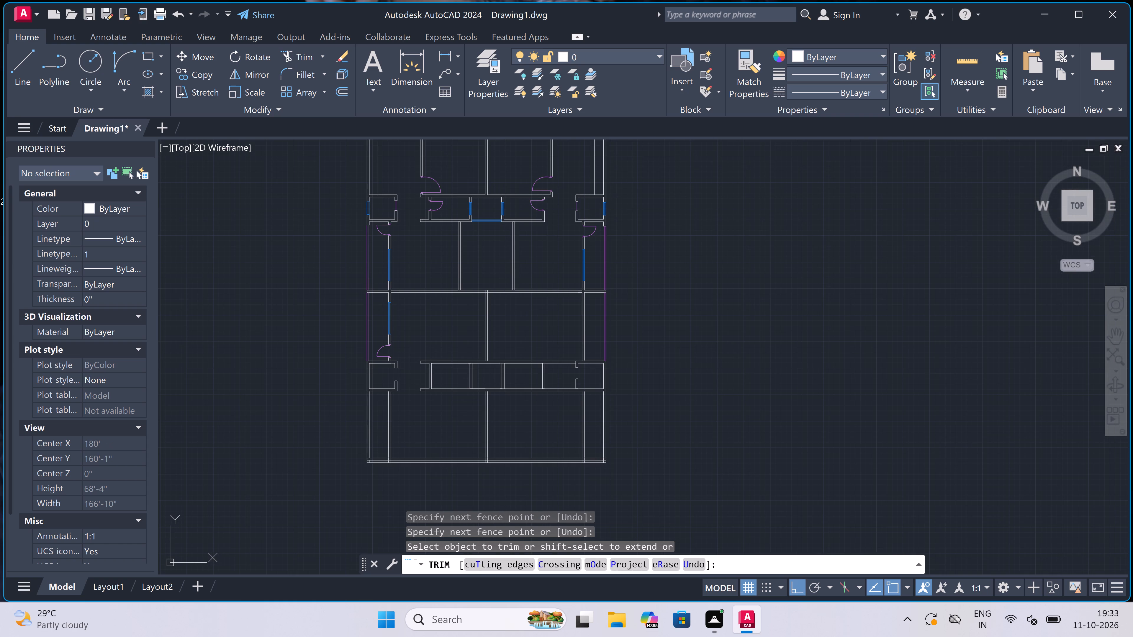
left_click(405, 434)
Trim the south wall's innermost line within the west exterior wall's thickness at the plan's southwest corner.
scroll(374, 465, "up", 3)
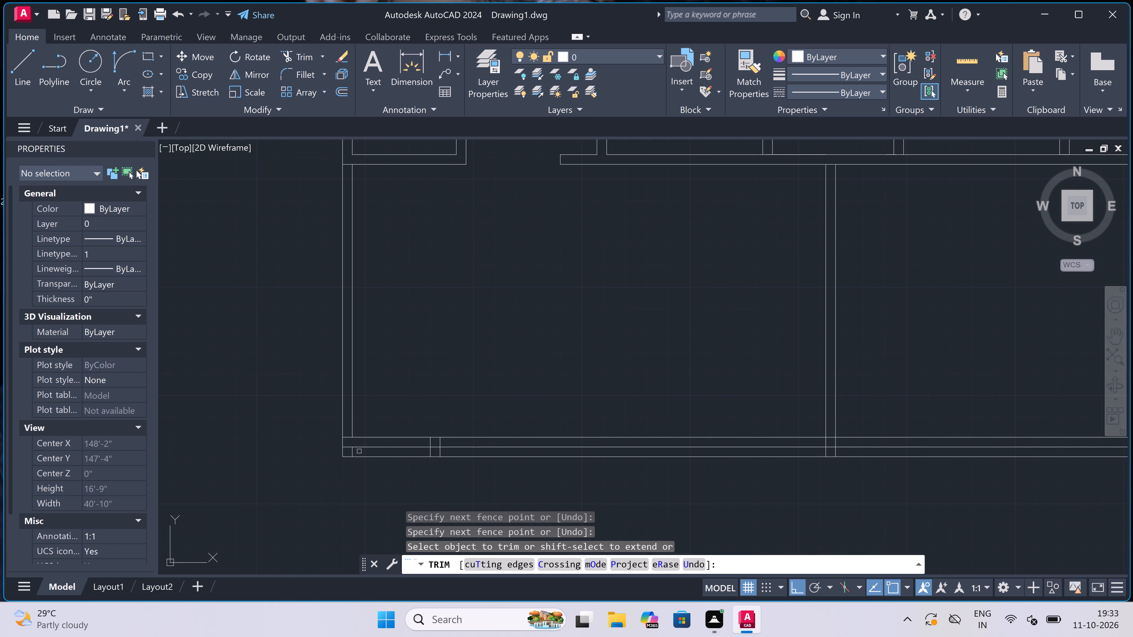
scroll(346, 443, "up", 2)
left_click(355, 413)
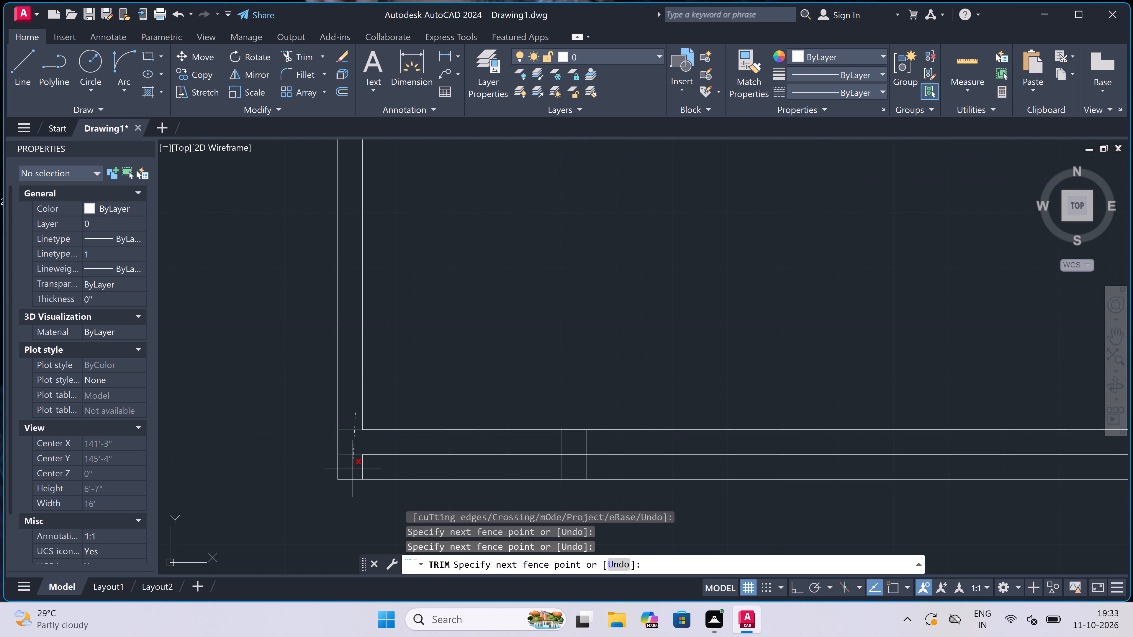
left_click(357, 442)
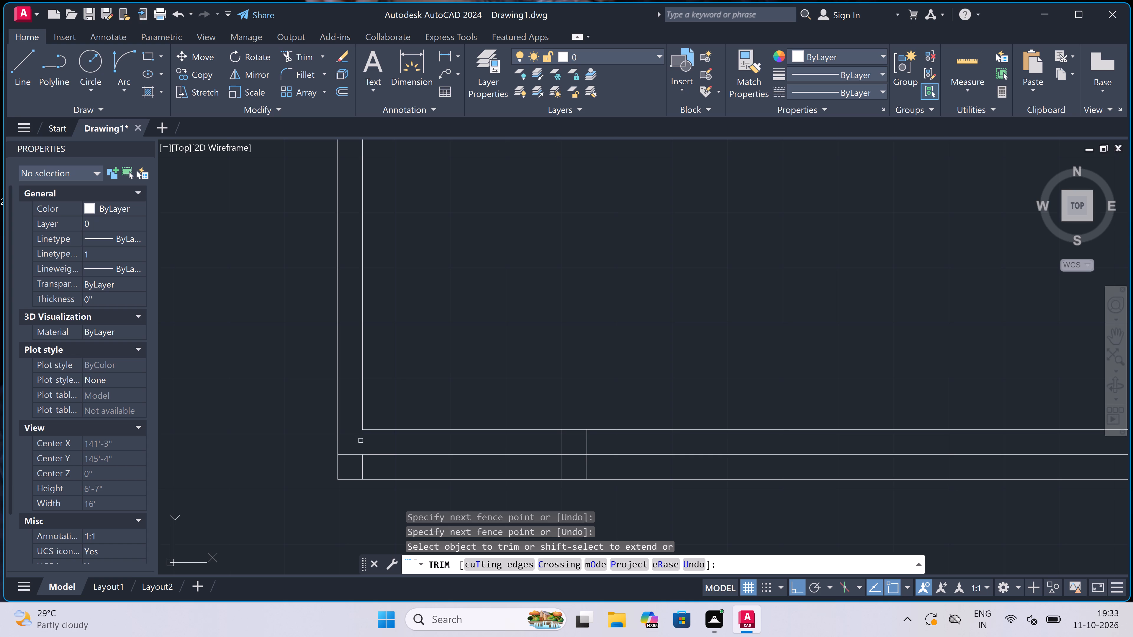
Trim the west exterior wall's line ends between the south wall's two outer lines at the plan's southwest corner.
left_click(368, 471)
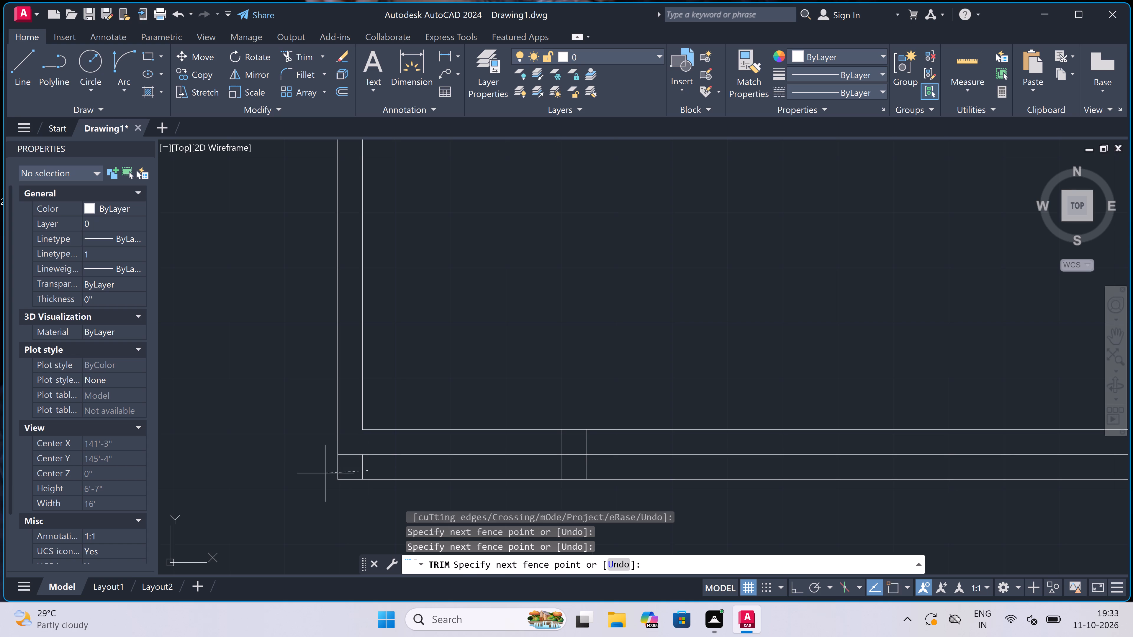
left_click(313, 477)
scroll(313, 477, "down", 2)
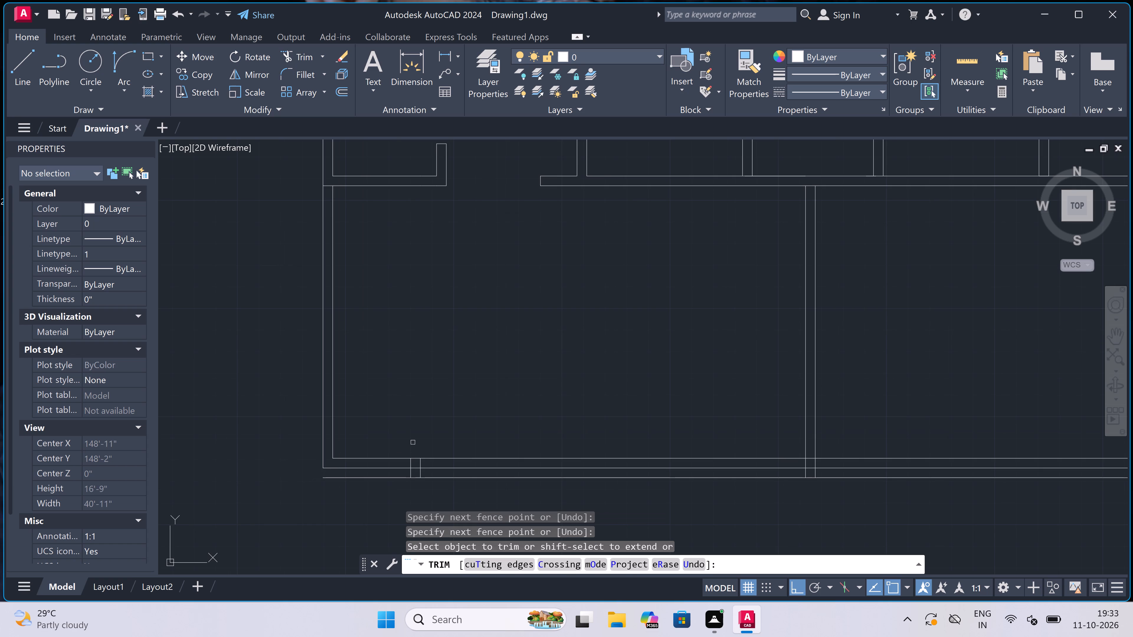
Trim away the east interior wall's two lines between the small-room strip and the south exterior wall.
scroll(413, 442, "down", 2)
scroll(412, 421, "up", 1)
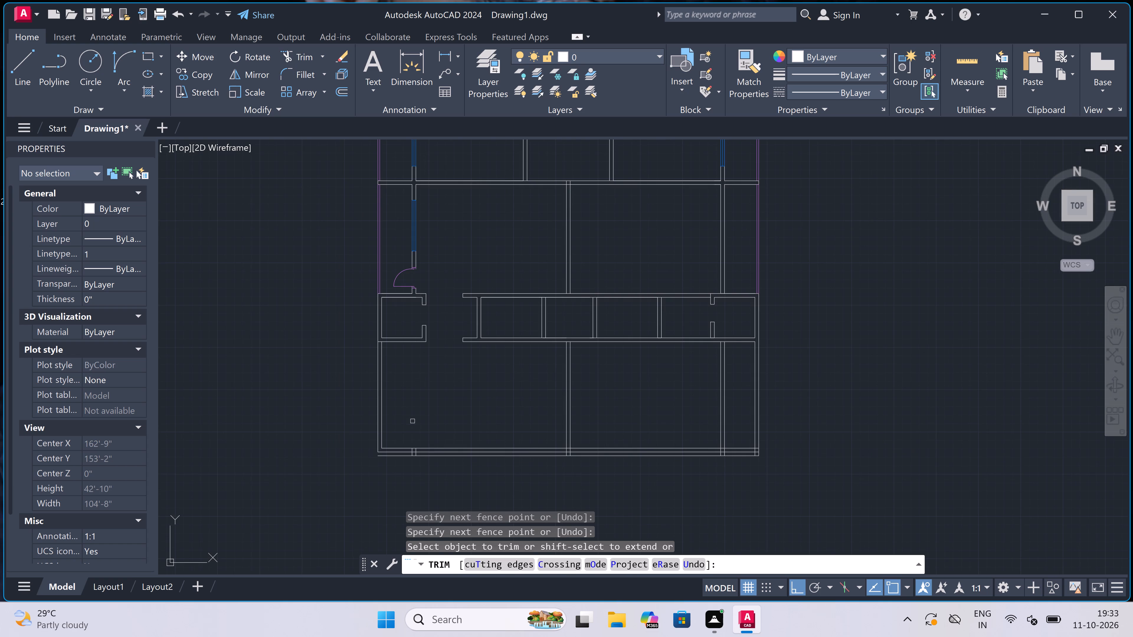
left_click_drag(685, 360, 683, 361)
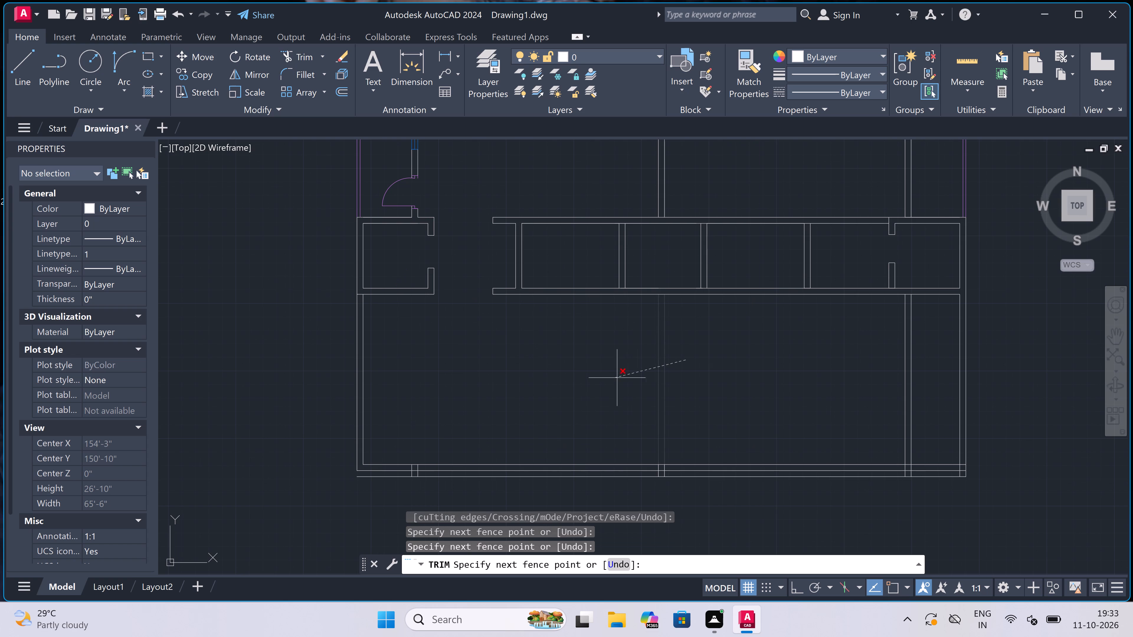
left_click(698, 378)
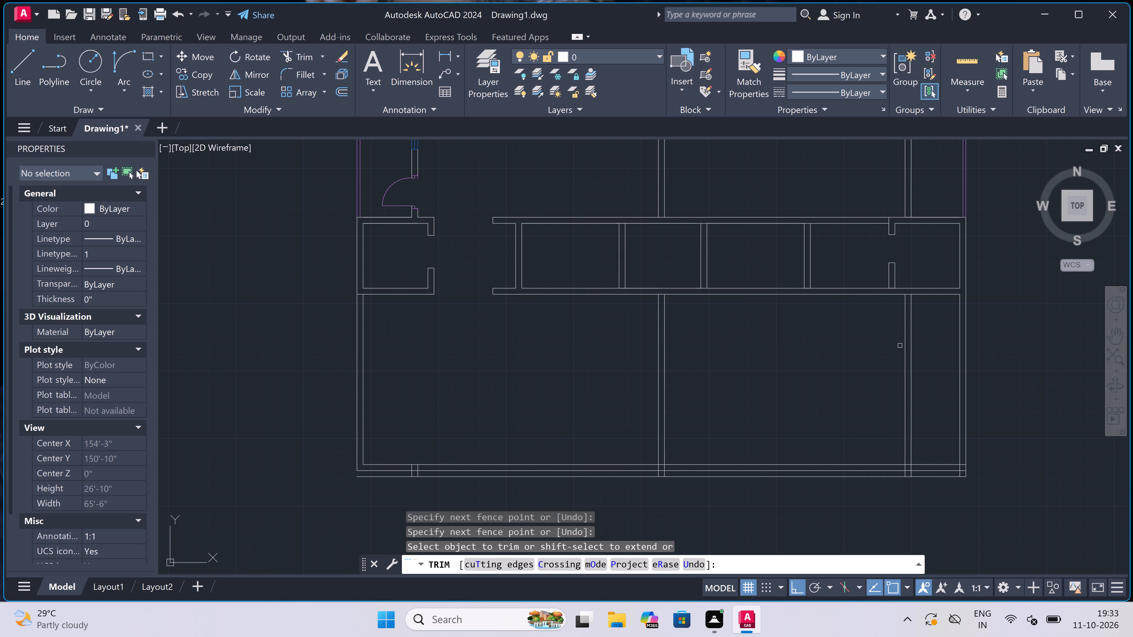
left_click(921, 364)
left_click(864, 406)
key("Escape")
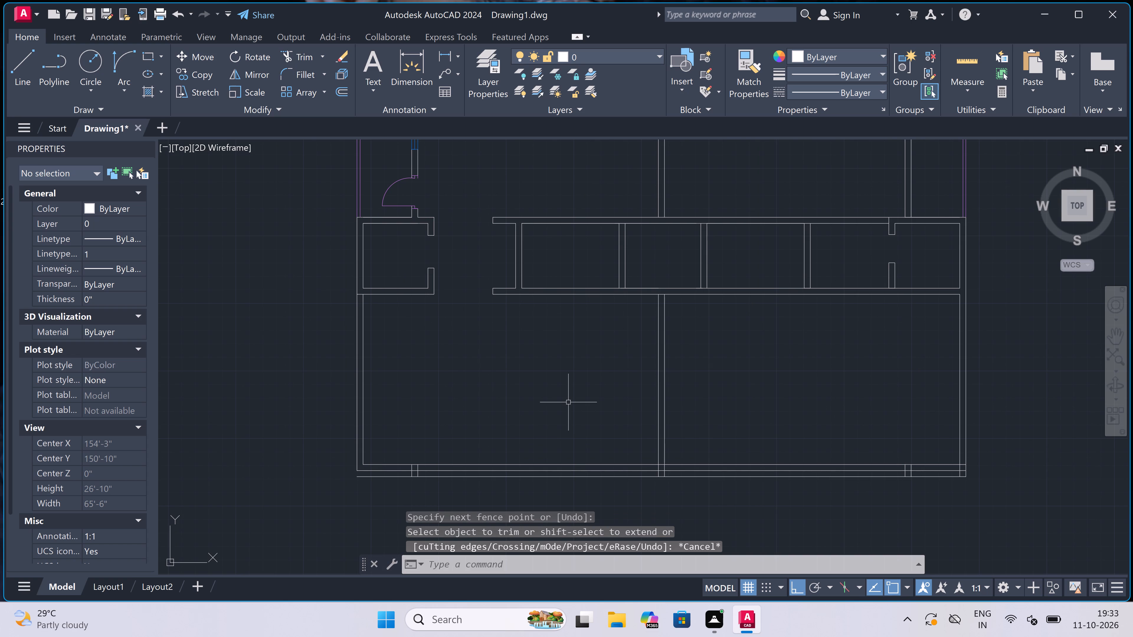
Offset the inner lines of the west and east exterior walls 8' inward, south of the small-room strip.
type("o")
key("space")
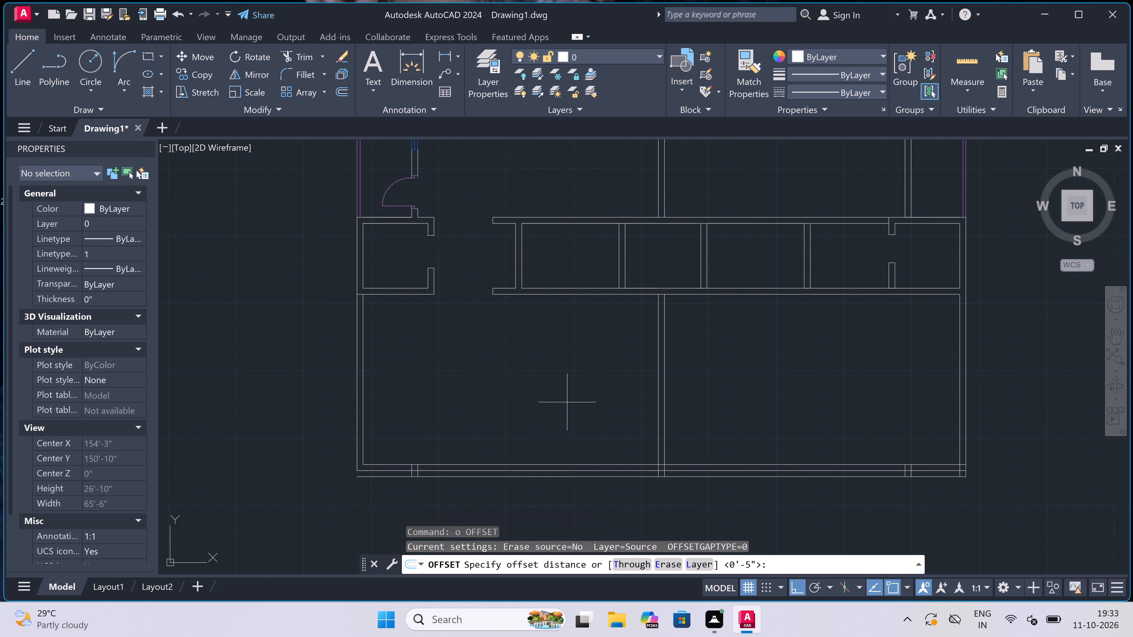
left_click(362, 386)
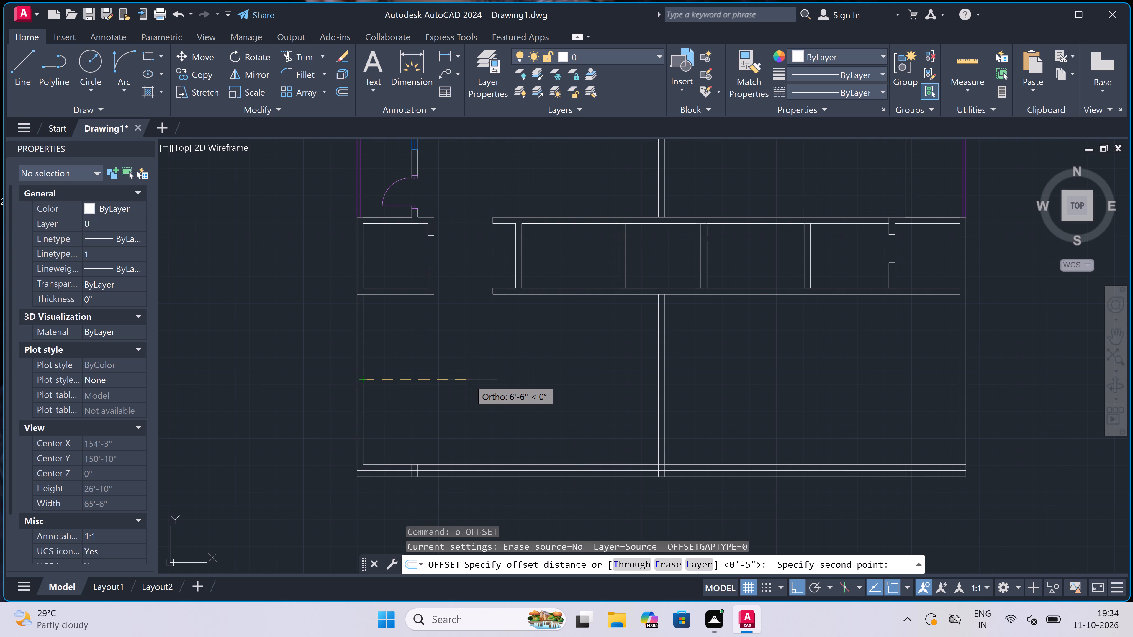
type("8'")
key("space")
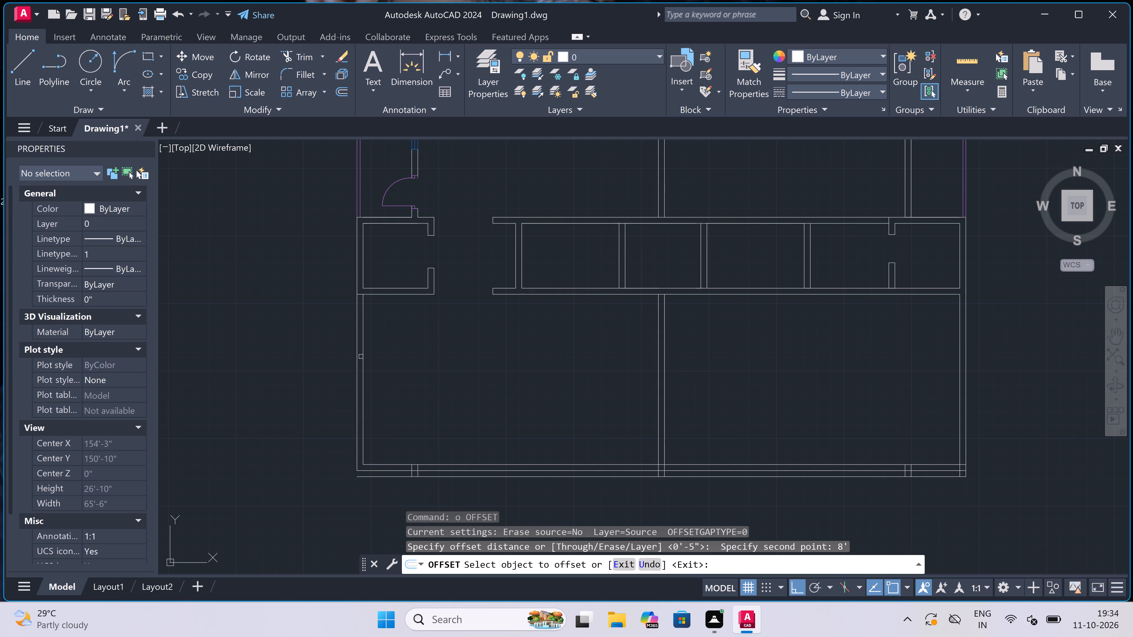
left_click_drag(361, 353, 367, 349)
left_click(617, 357)
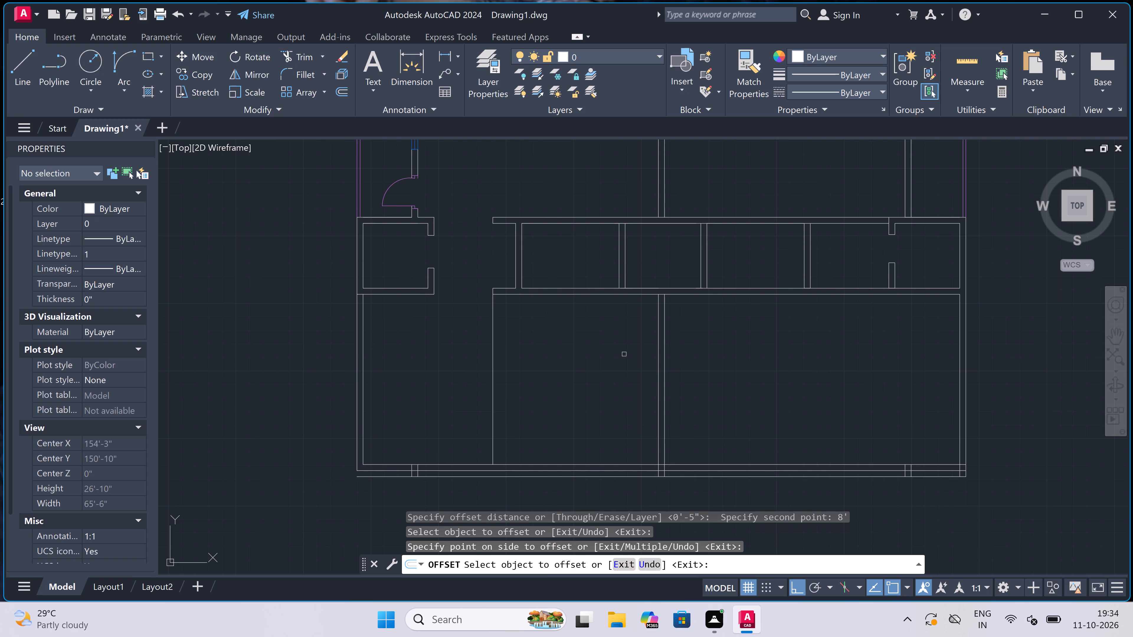
left_click(960, 352)
left_click(881, 367)
key("Escape")
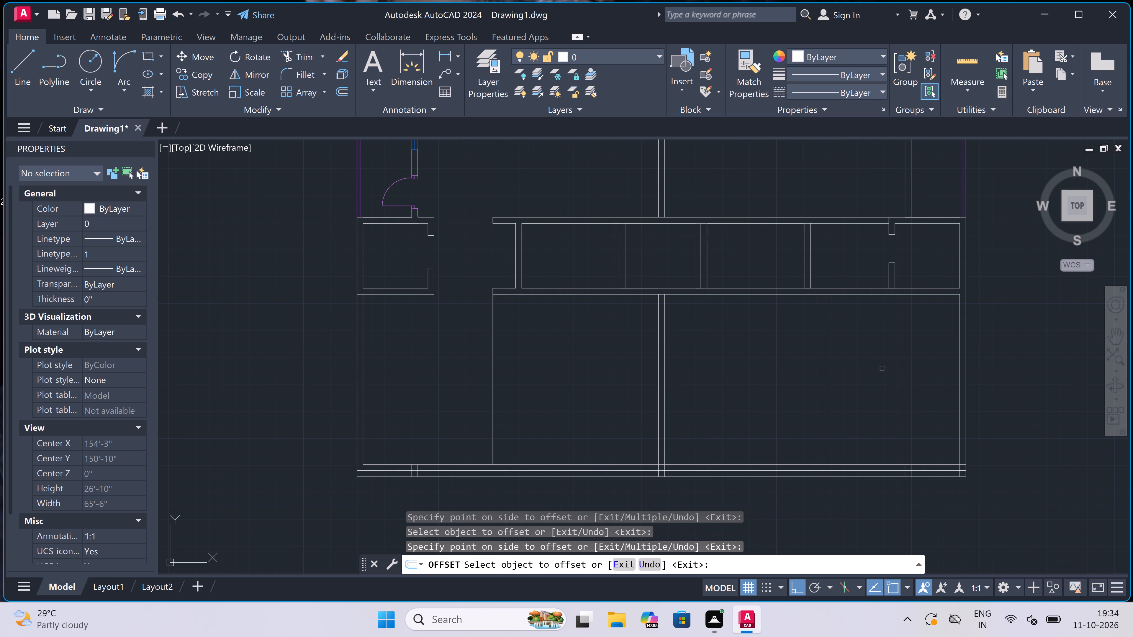
Offset the two new partition lines 4.5" toward the central wall to give both partitions their thickness.
key("space")
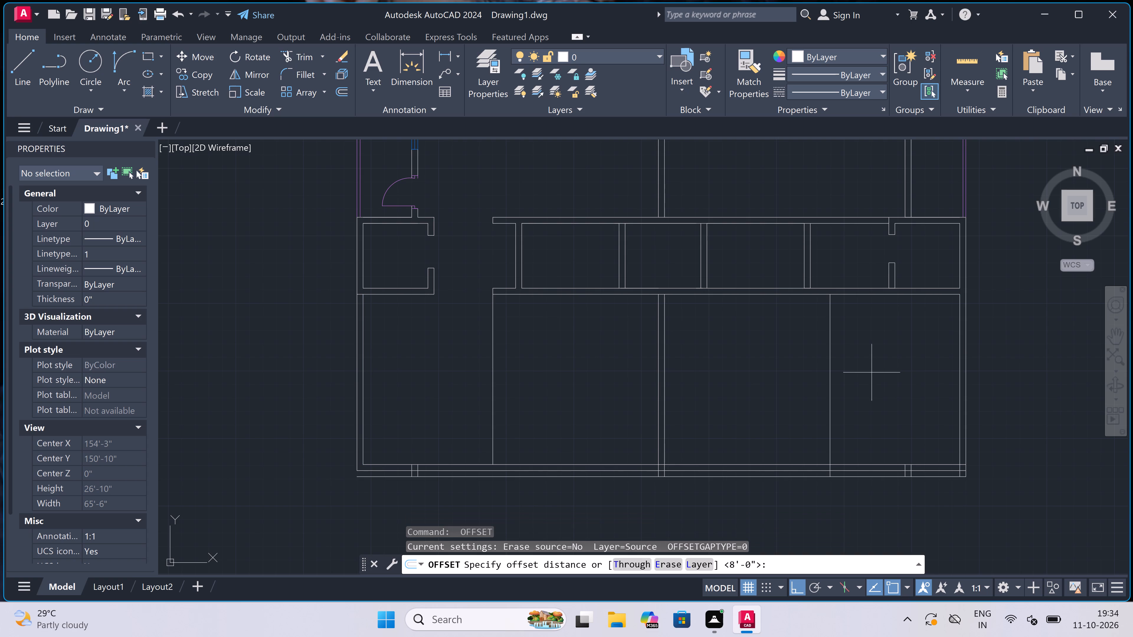
left_click(831, 364)
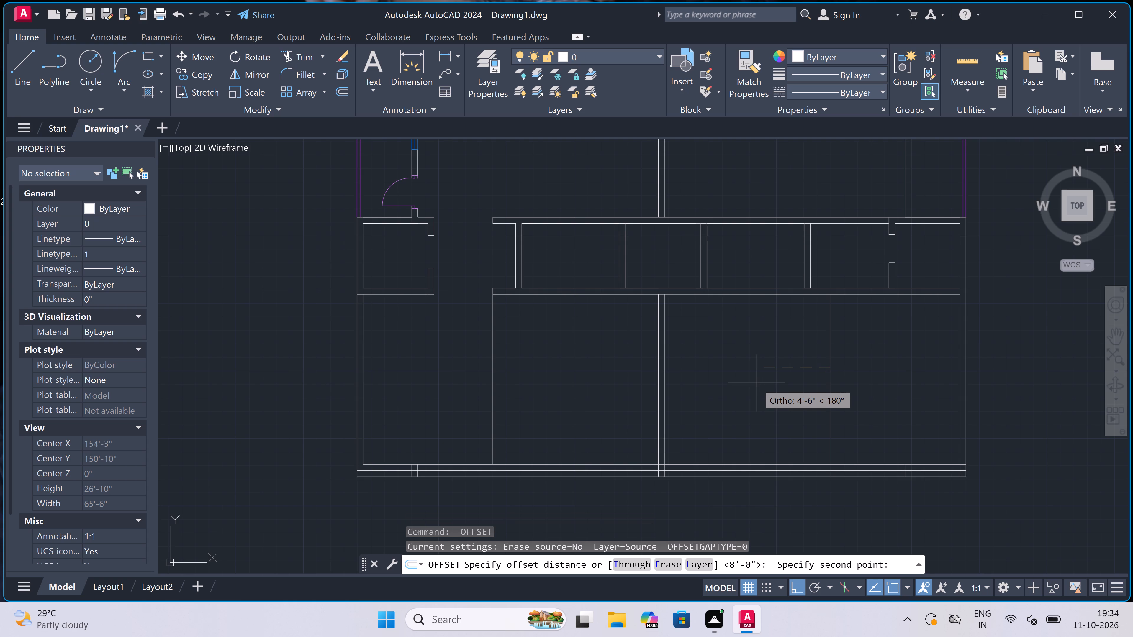
type("4.5")
type("\"")
key("space")
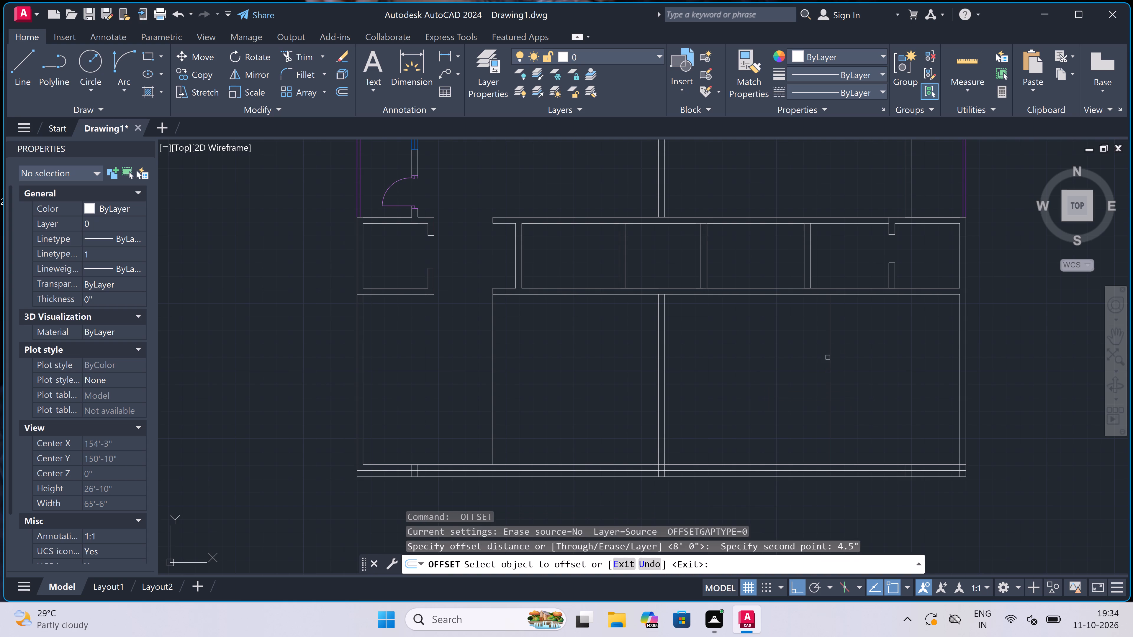
left_click_drag(830, 355, 815, 362)
left_click(739, 381)
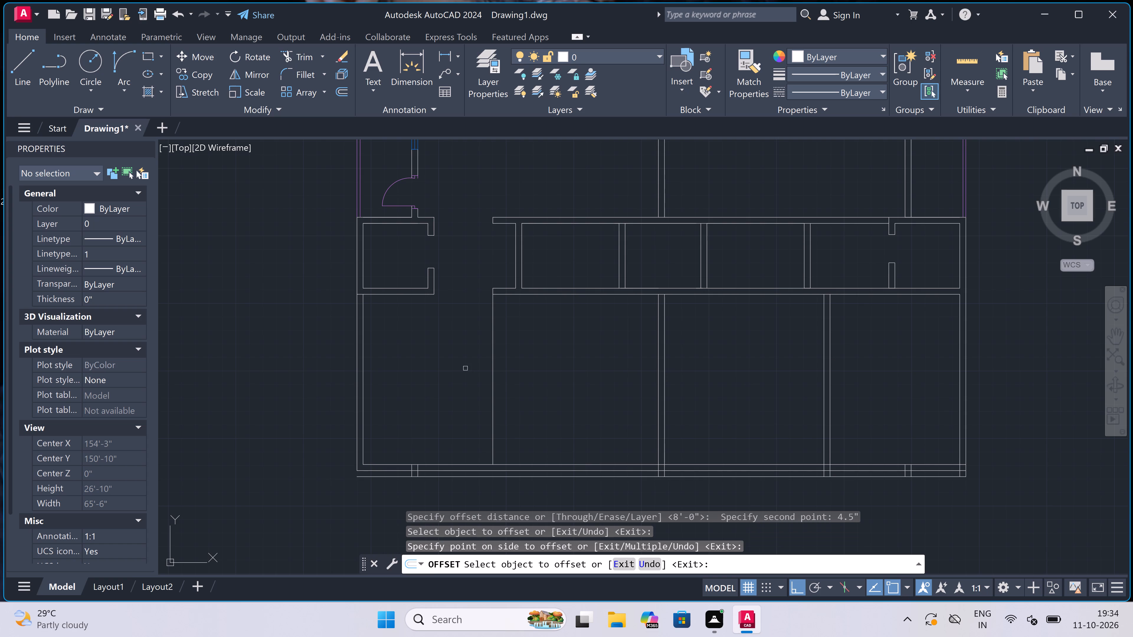
left_click_drag(492, 362, 500, 362)
left_click(543, 362)
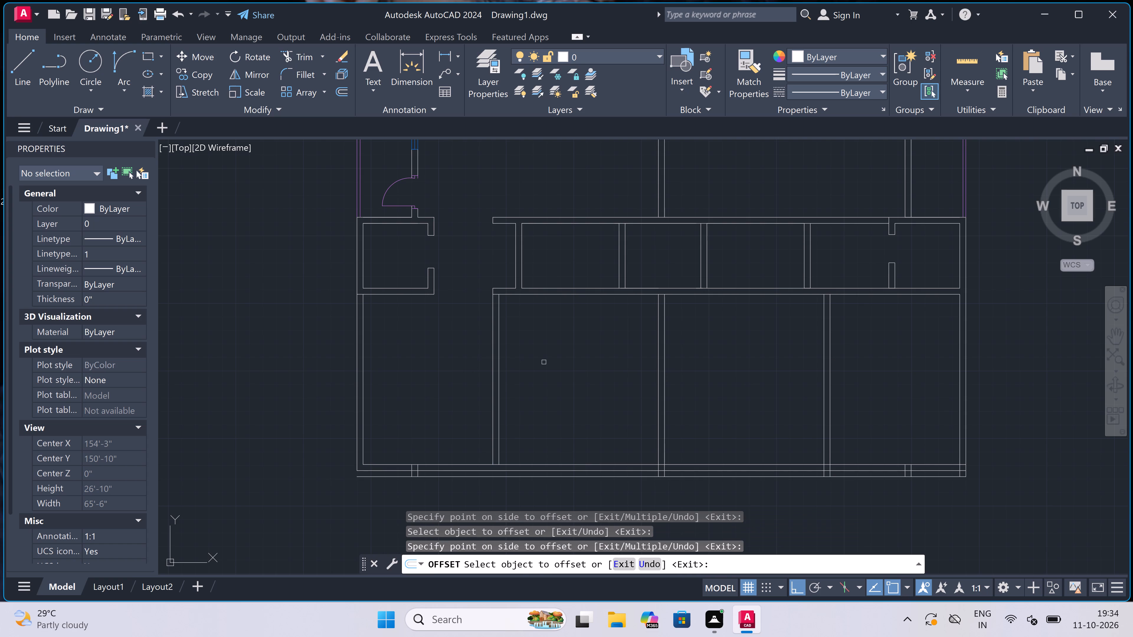
key("Escape")
Draw a vertical line from the new east partition's east face north across the strip to its north wall's outer line.
type("l")
key("space")
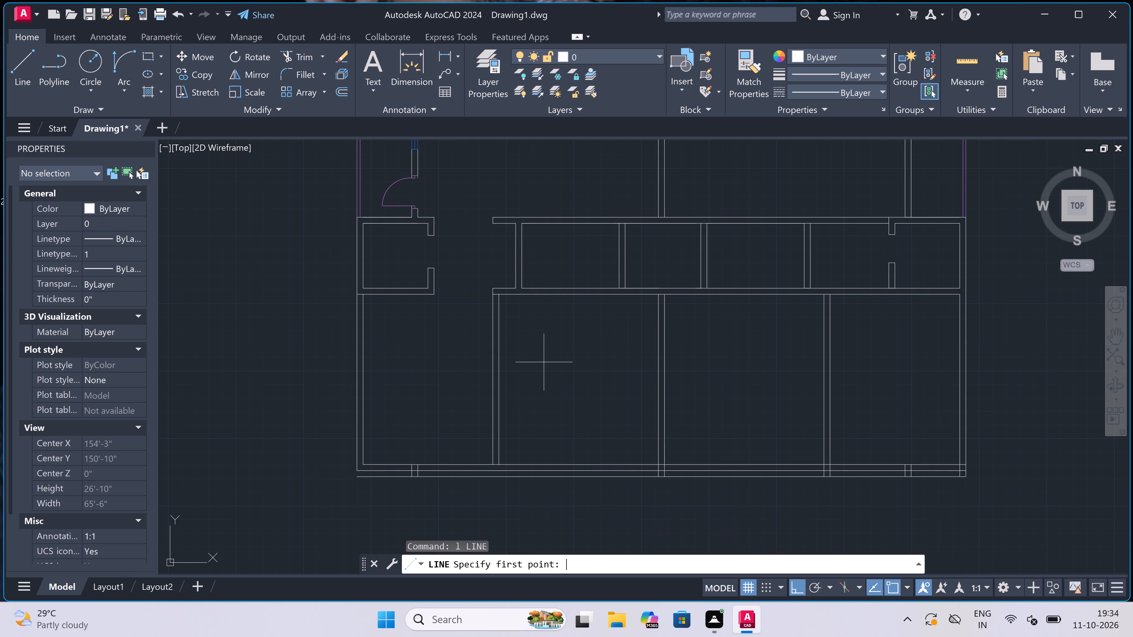
scroll(542, 371, "down", 3)
scroll(623, 342, "up", 2)
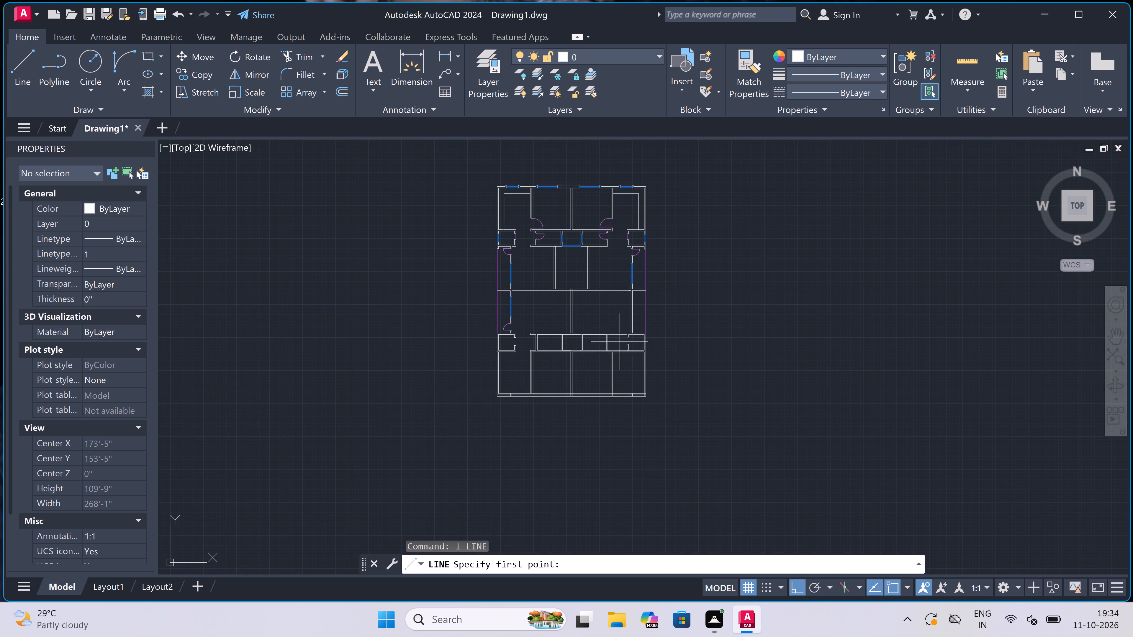
scroll(623, 342, "up", 1)
scroll(586, 329, "up", 1)
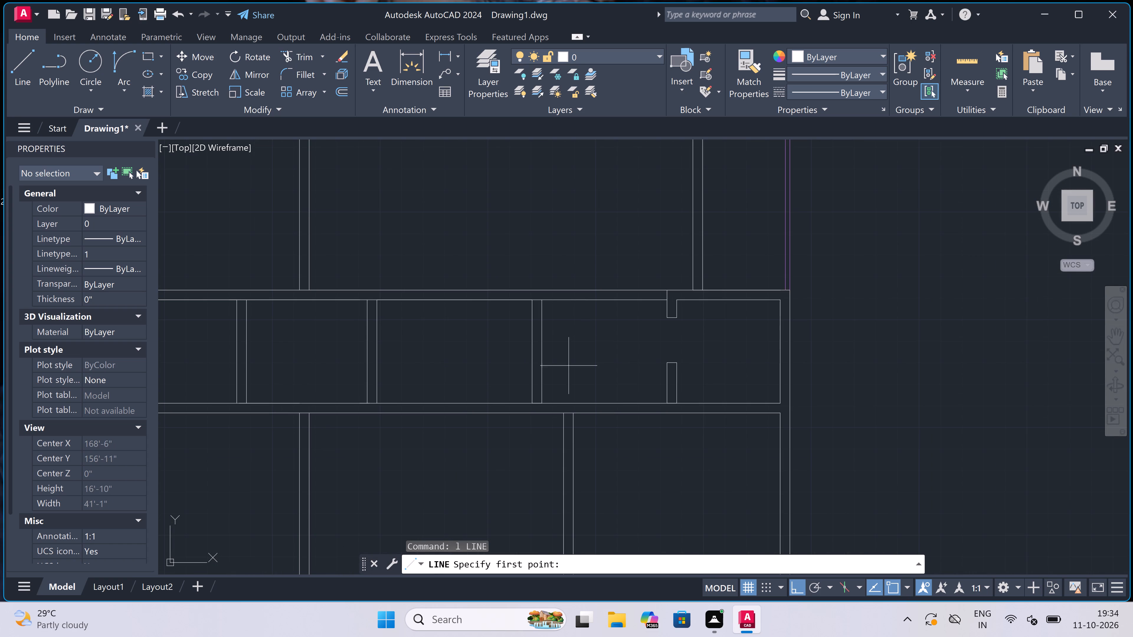
left_click(577, 408)
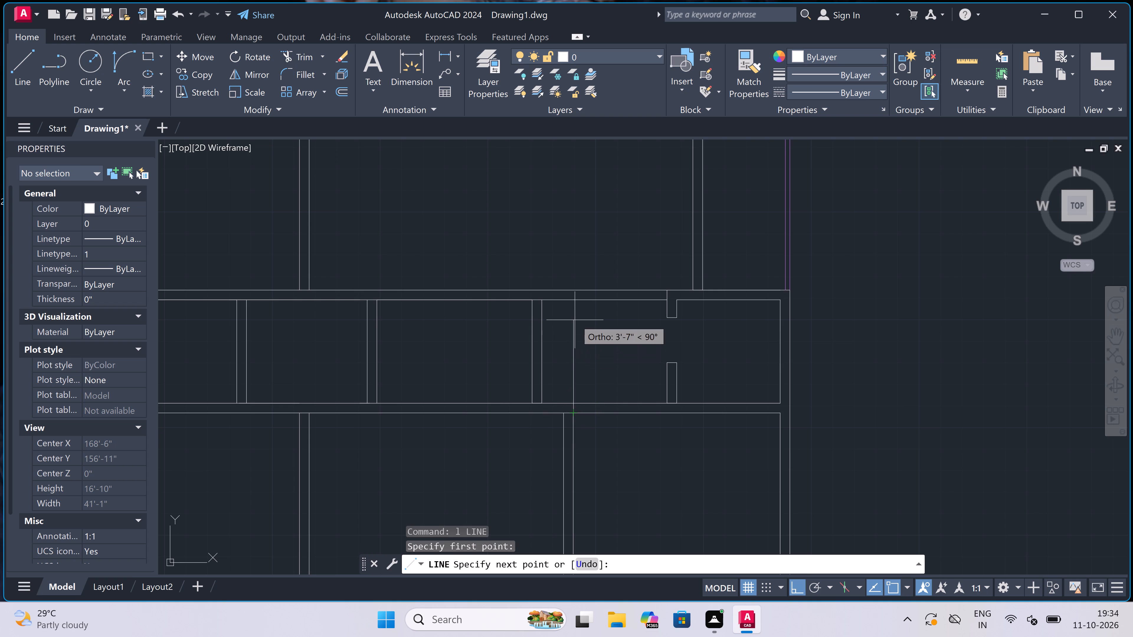
left_click(574, 290)
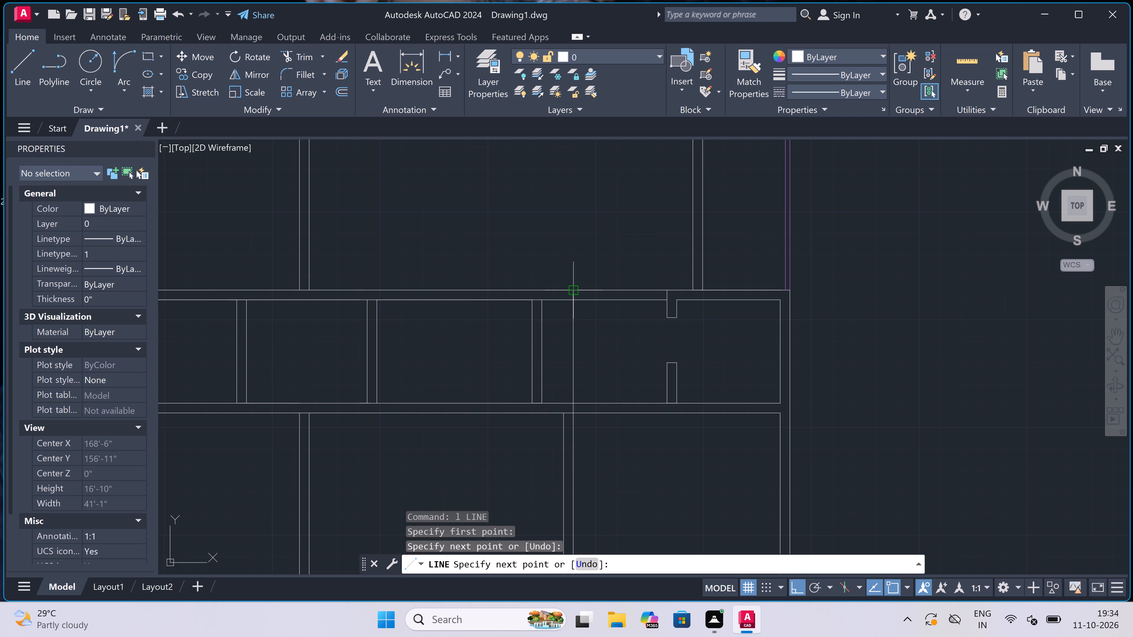
key("Escape")
Trim the strip's north wall lines and upper south wall line between the vertical line and the east small room, plus the line's stretch inside the strip.
type("tr")
key("space")
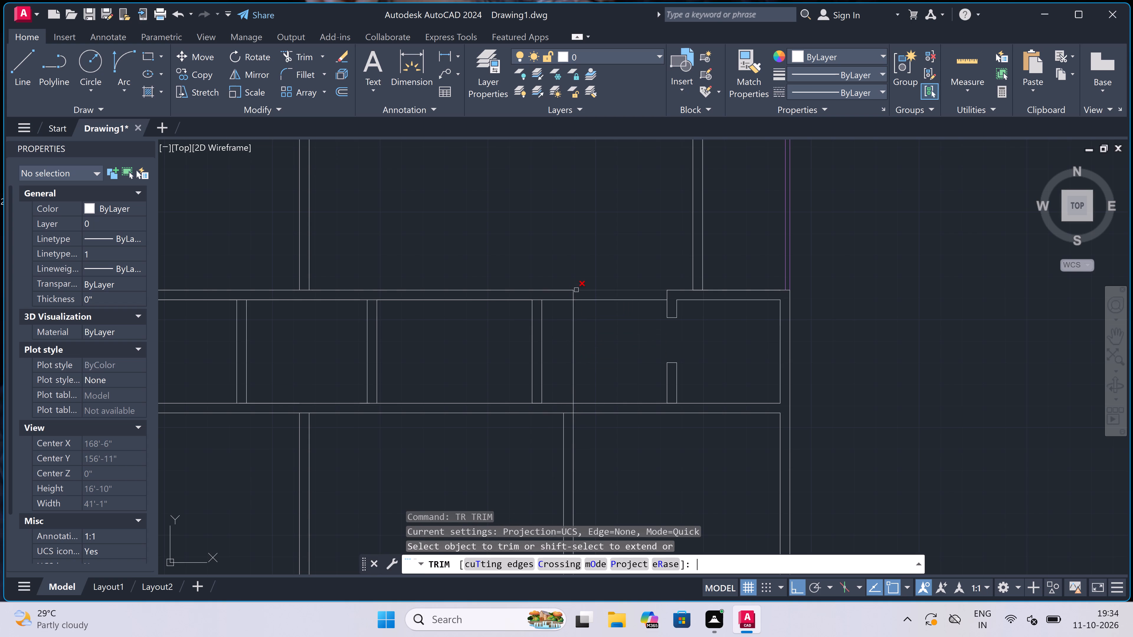
left_click(590, 262)
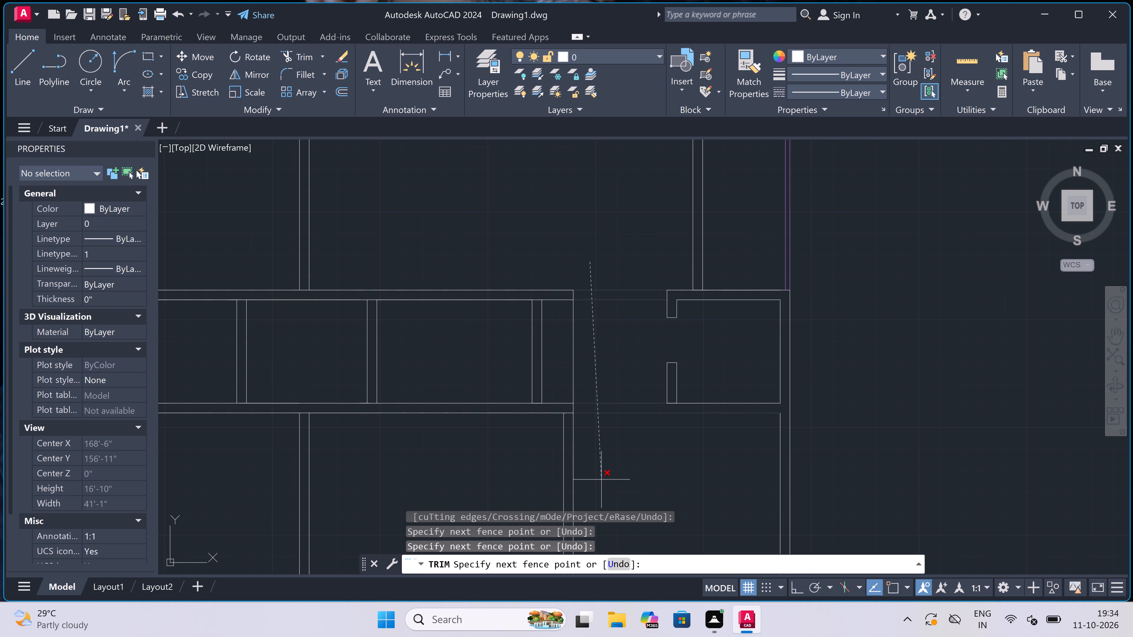
left_click(605, 404)
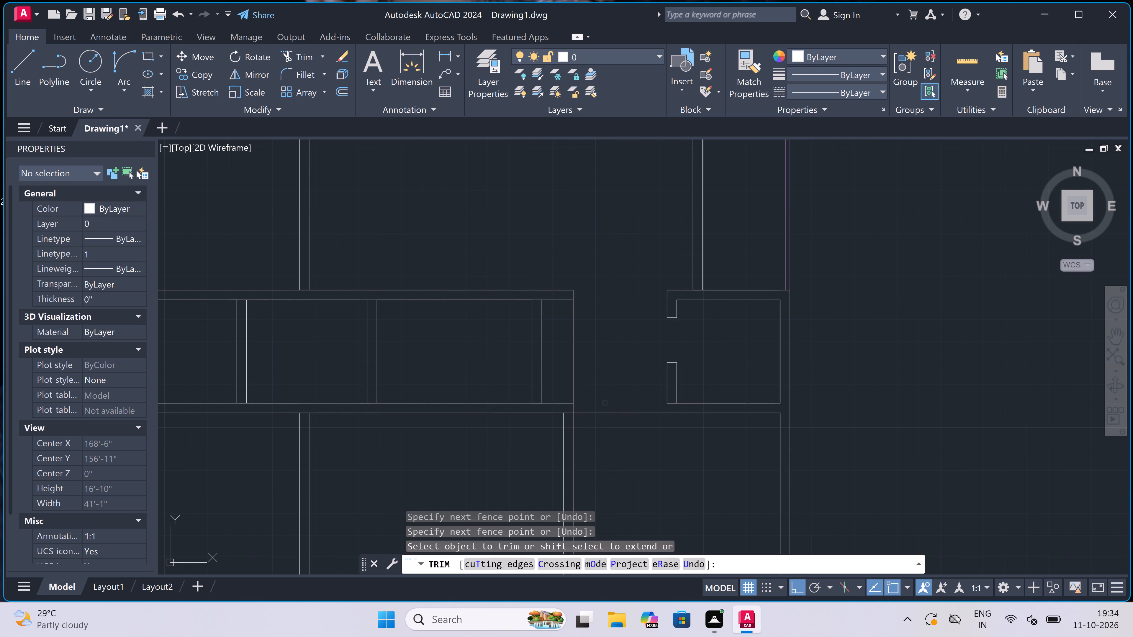
left_click(562, 366)
left_click(586, 354)
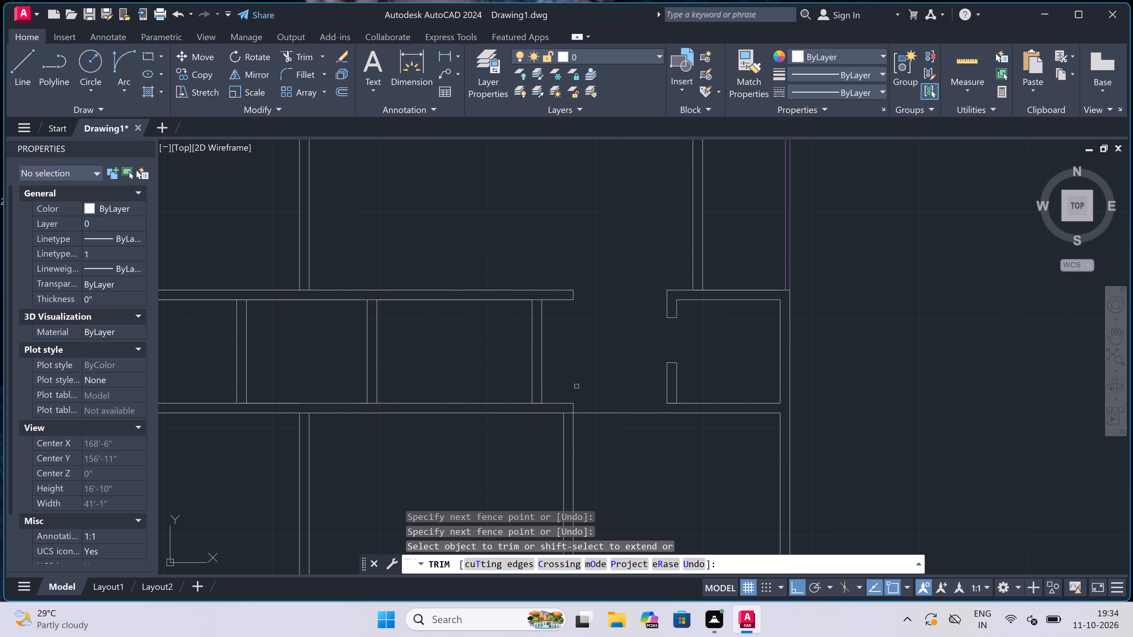
Trim the strip's south wall lines across the thickness of the new east partition and of the east small room's west wall stub.
scroll(571, 408, "up", 1)
left_click(571, 408)
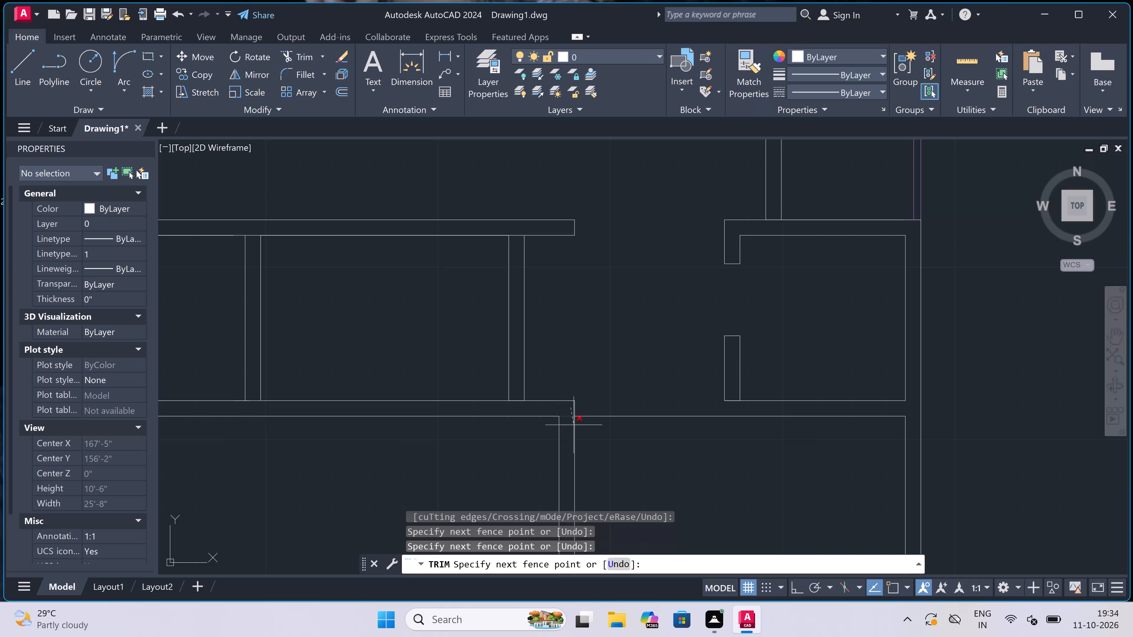
left_click(574, 425)
scroll(574, 385, "down", 3)
scroll(609, 407, "up", 2)
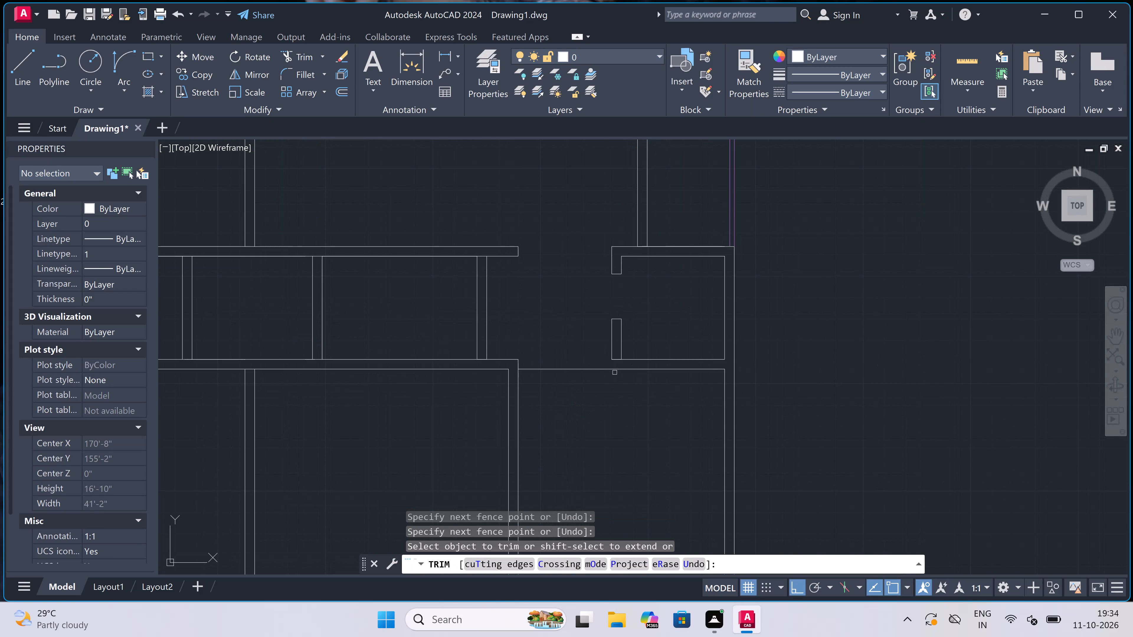
scroll(619, 353, "up", 2)
left_click(619, 353)
left_click(616, 380)
scroll(616, 375, "up", 1)
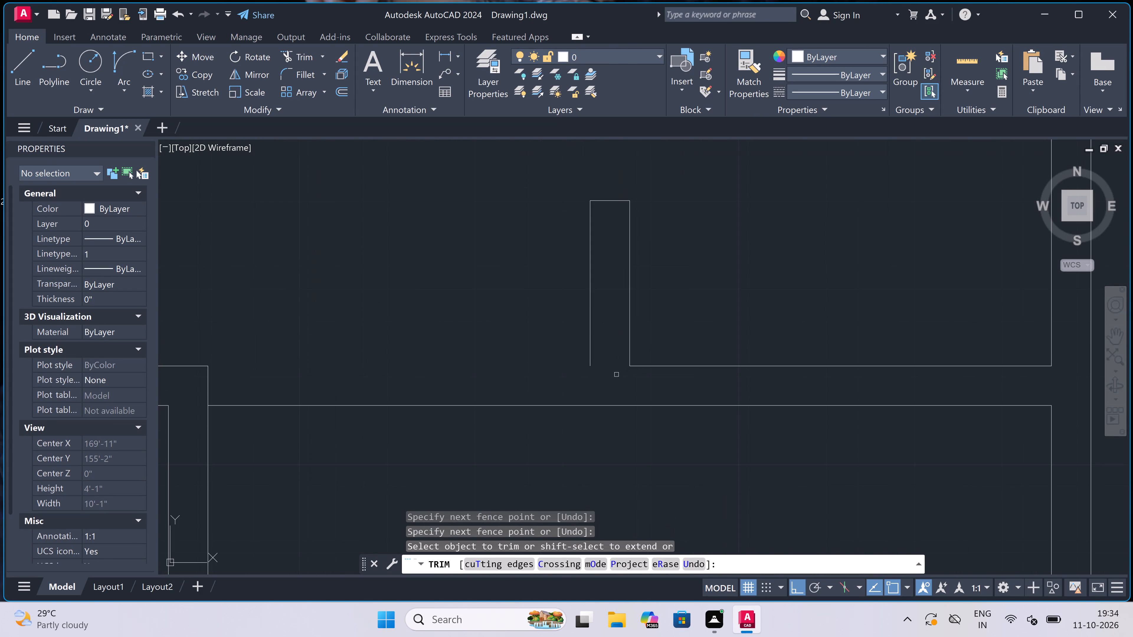
Extend the west line of the east small room's southern wall stub to the strip's south wall's outer line.
key("Escape")
type("ex")
key("space")
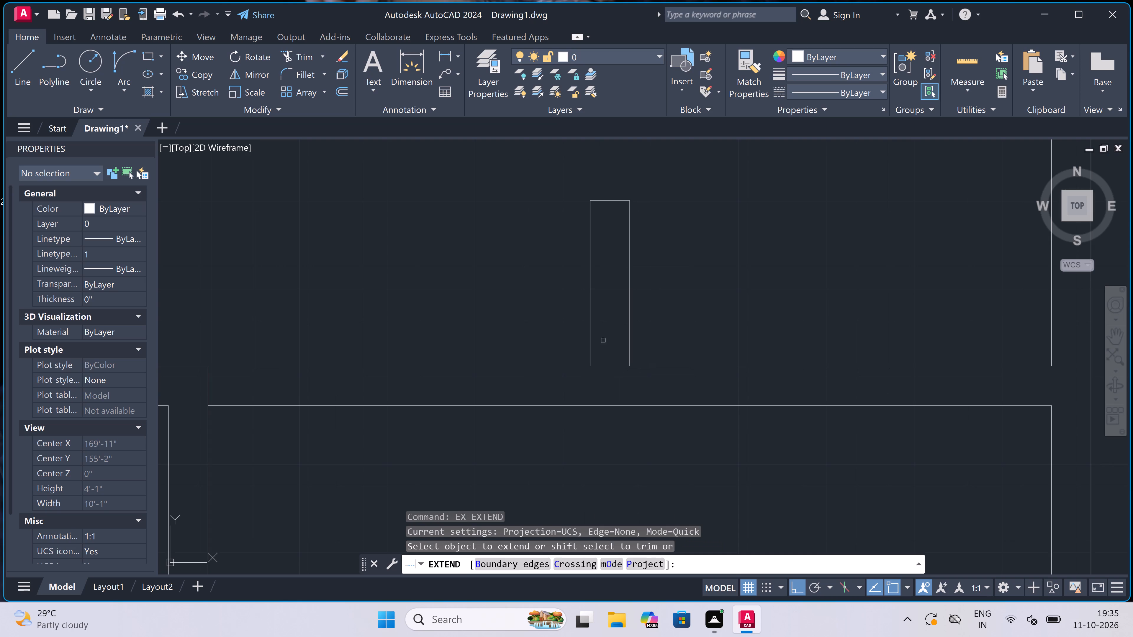
left_click(599, 332)
left_click(506, 377)
left_click(603, 330)
scroll(603, 330, "down", 1)
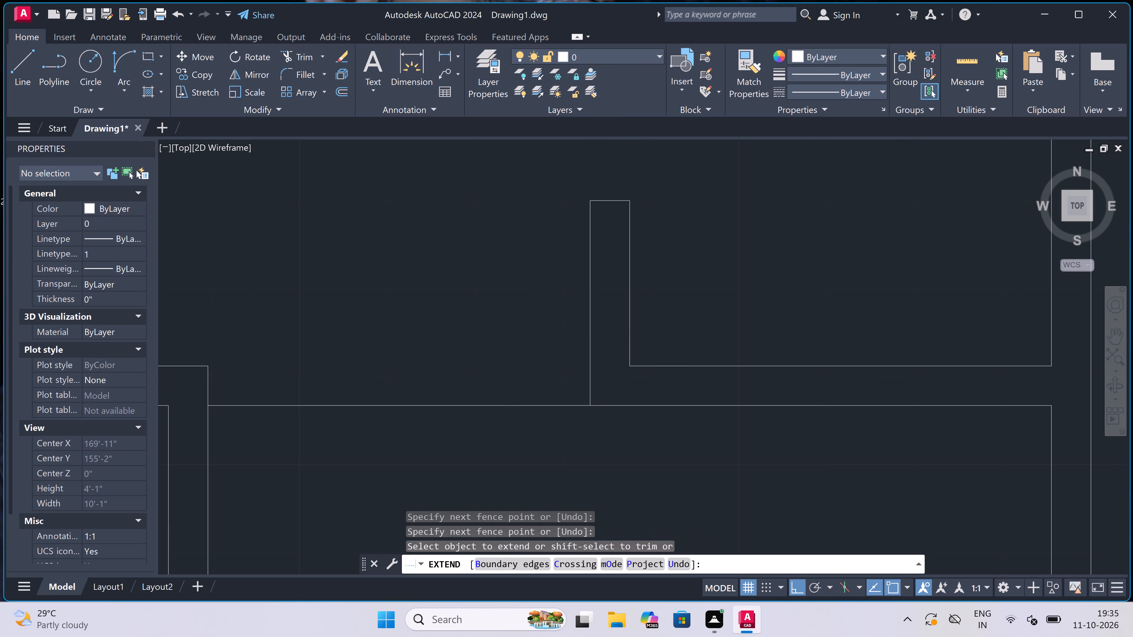
scroll(603, 330, "down", 2)
key("Escape")
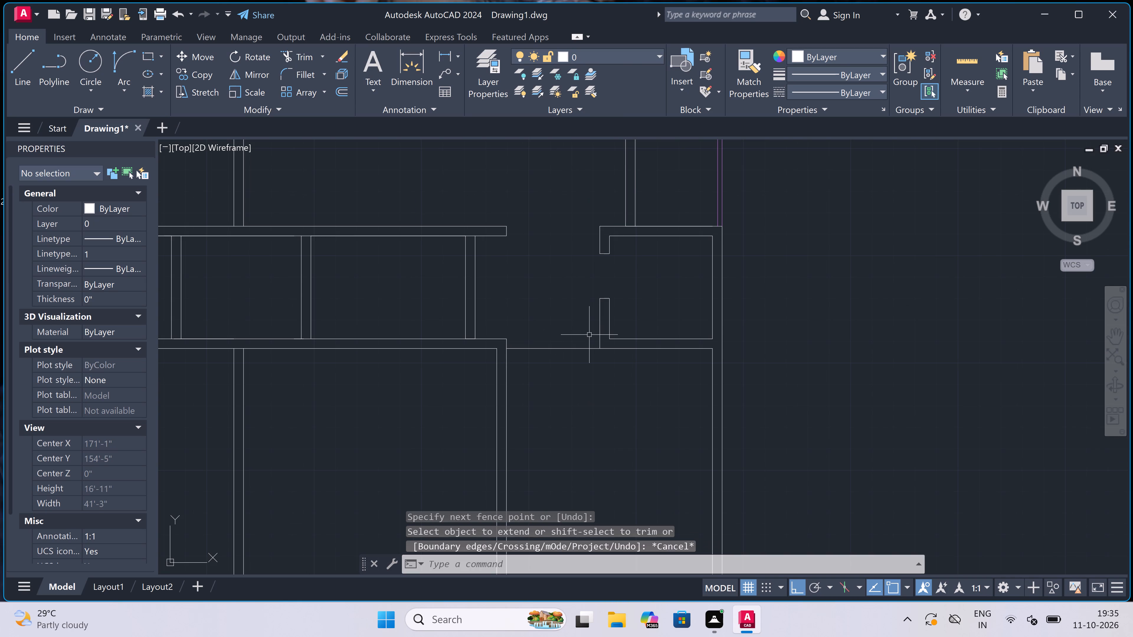
Trim away the remaining strip south wall line between the new east partition and the east small room.
type("tr")
key("space")
left_click_drag(587, 334, 587, 338)
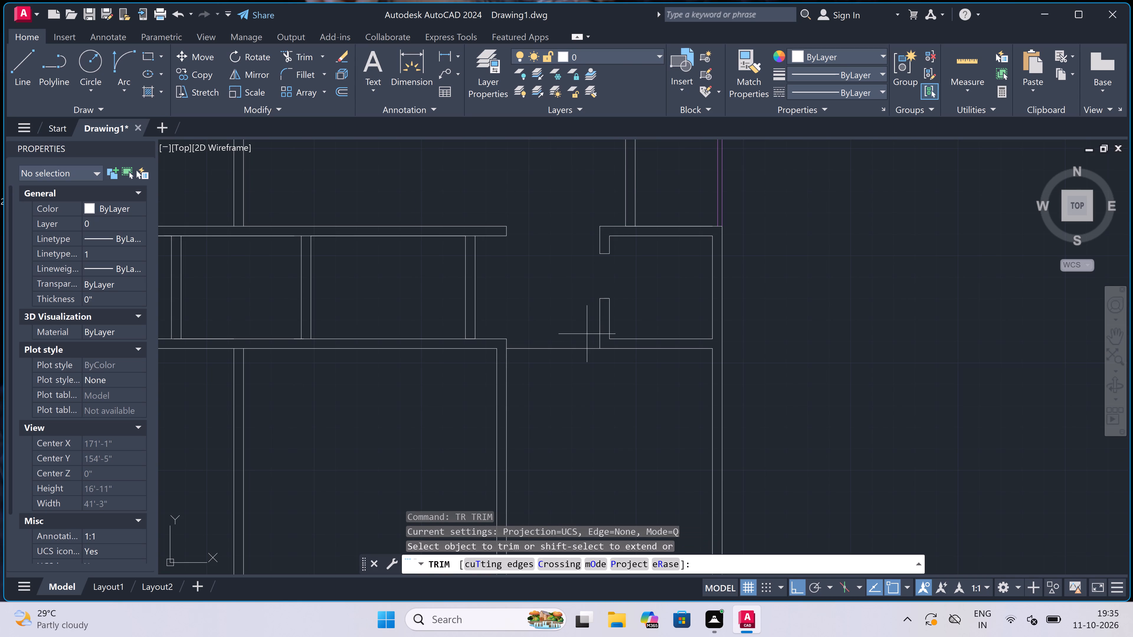
left_click(572, 432)
scroll(549, 382, "down", 4)
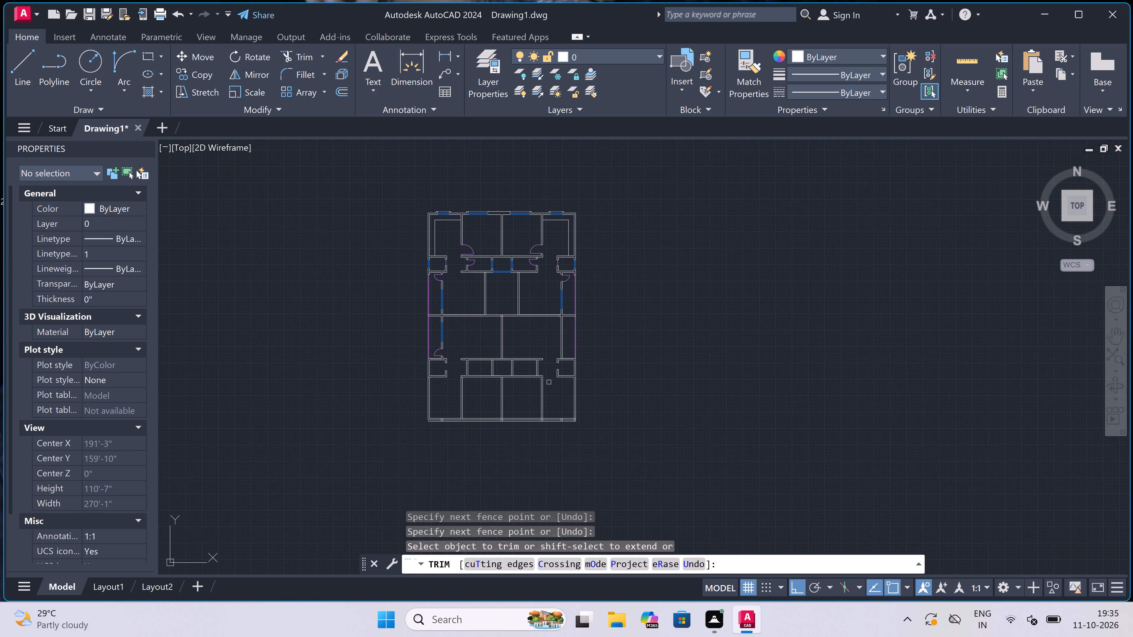
End the trimming and make line 2 the current layer.
scroll(549, 382, "up", 2)
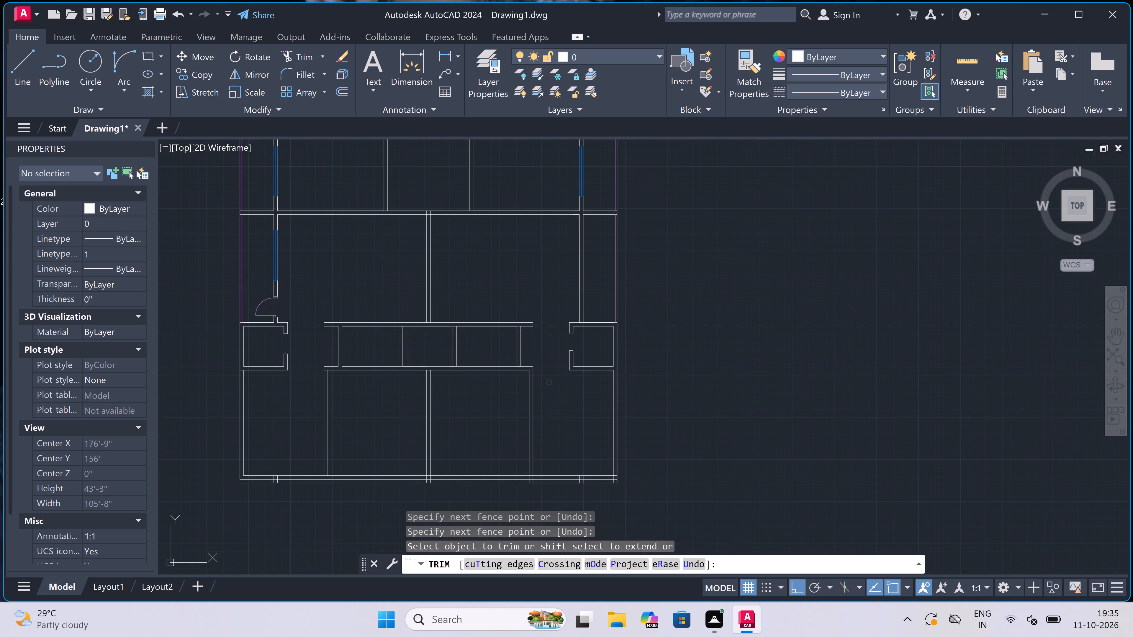
scroll(354, 469, "down", 2)
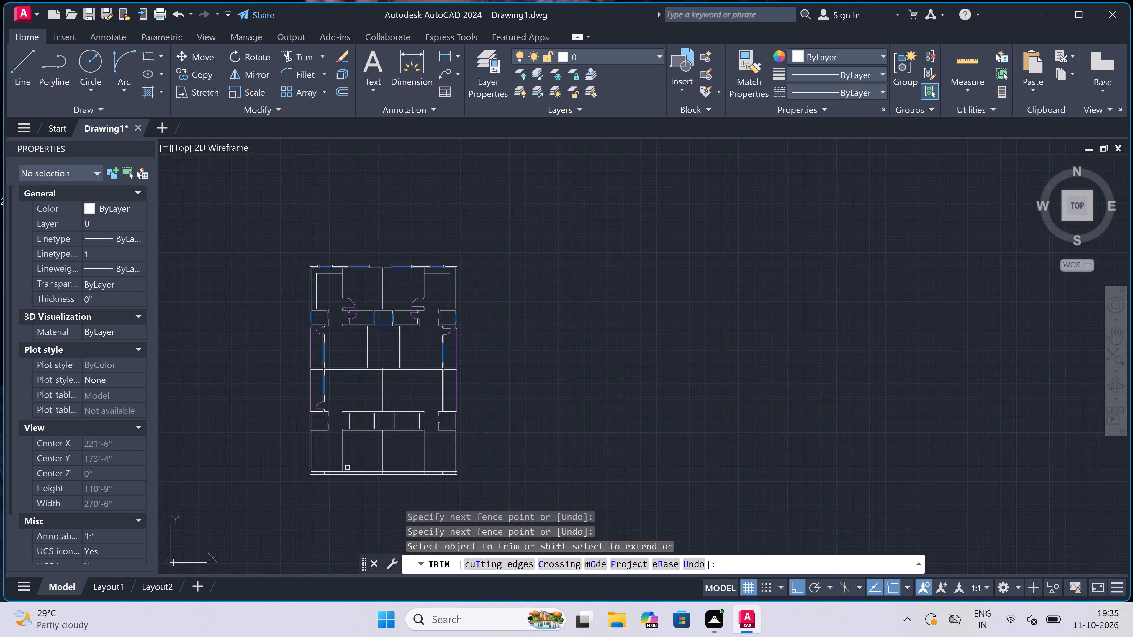
scroll(317, 467, "up", 1)
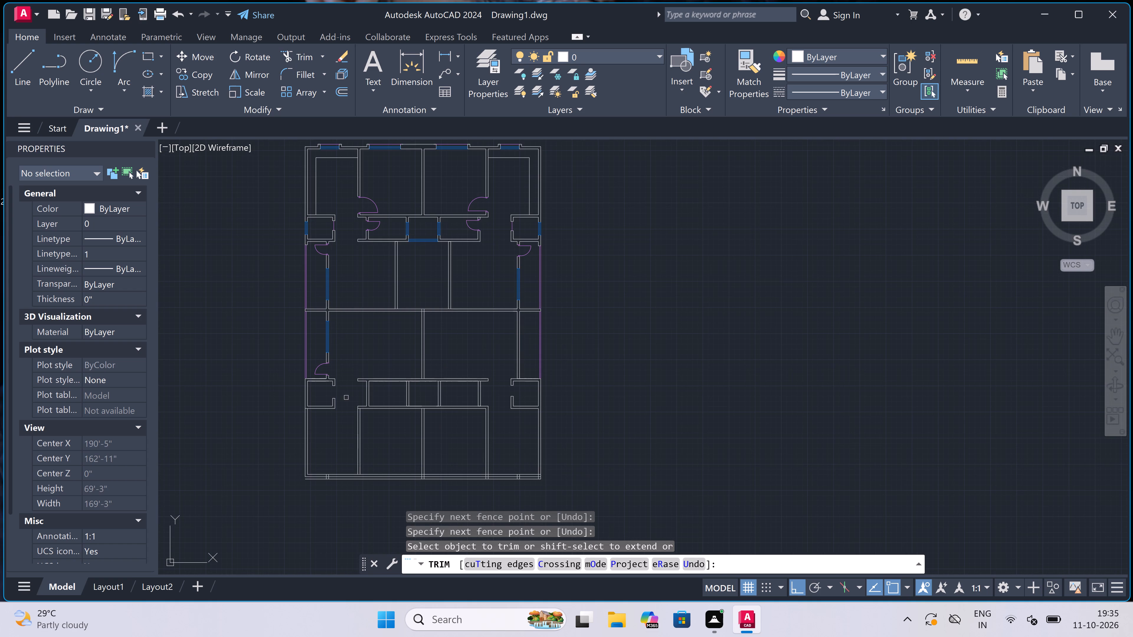
scroll(366, 390, "up", 1)
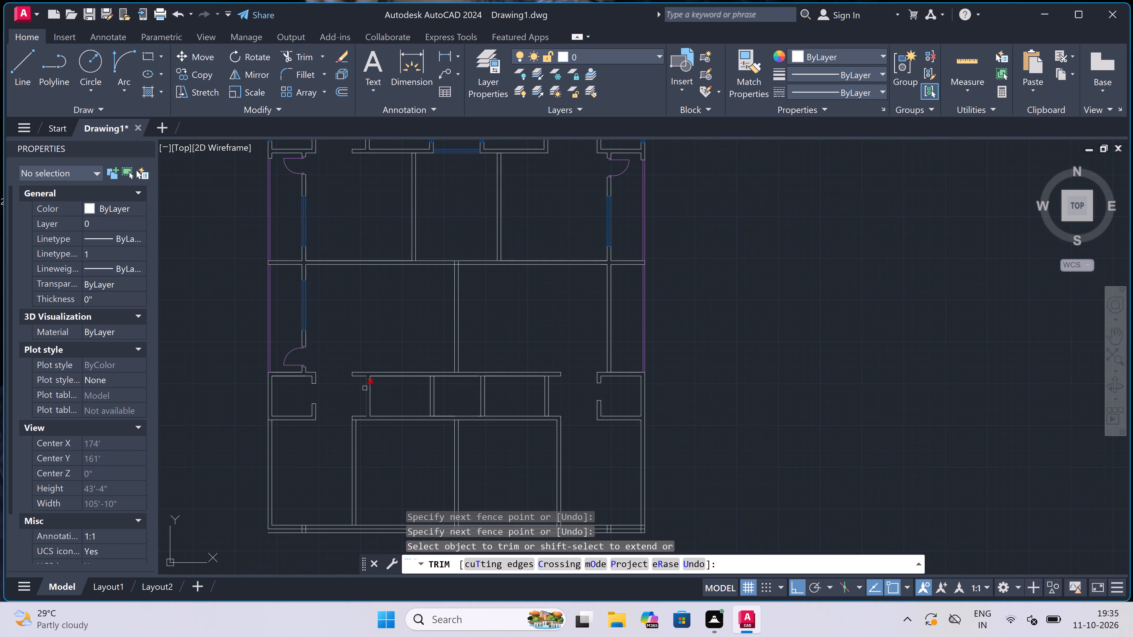
scroll(361, 371, "down", 2)
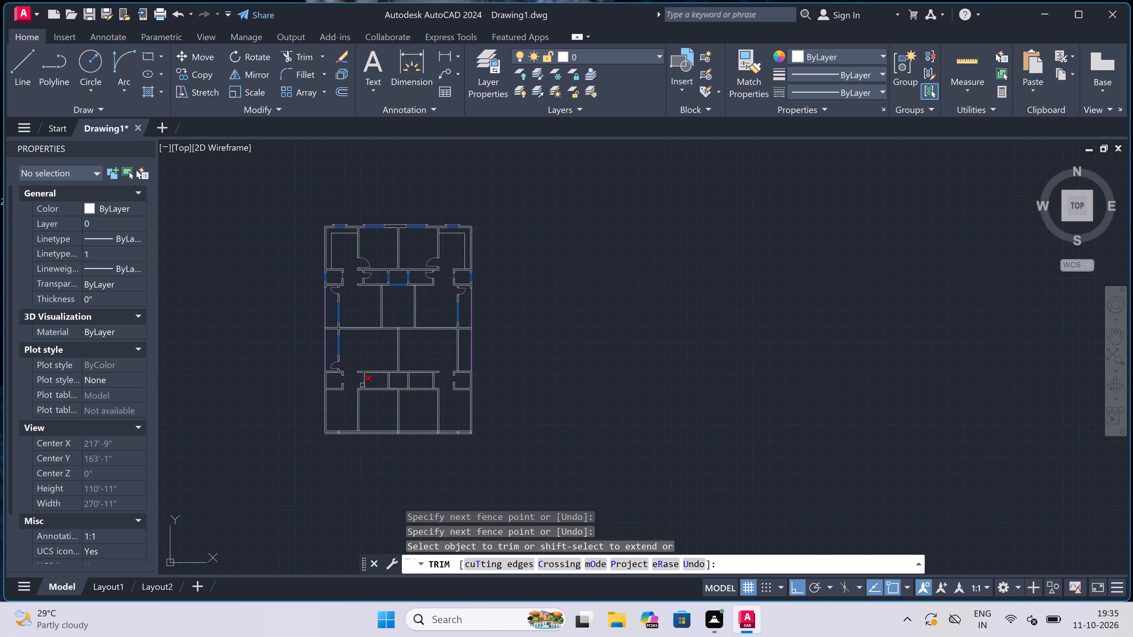
scroll(364, 397, "up", 3)
scroll(366, 362, "up", 1)
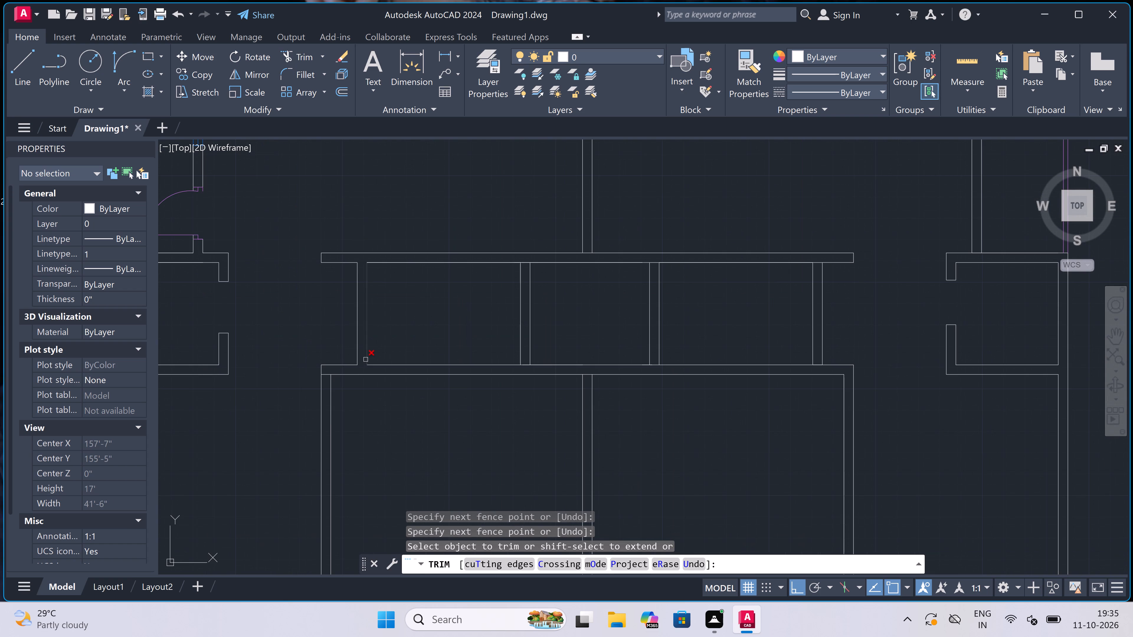
scroll(362, 329, "up", 1)
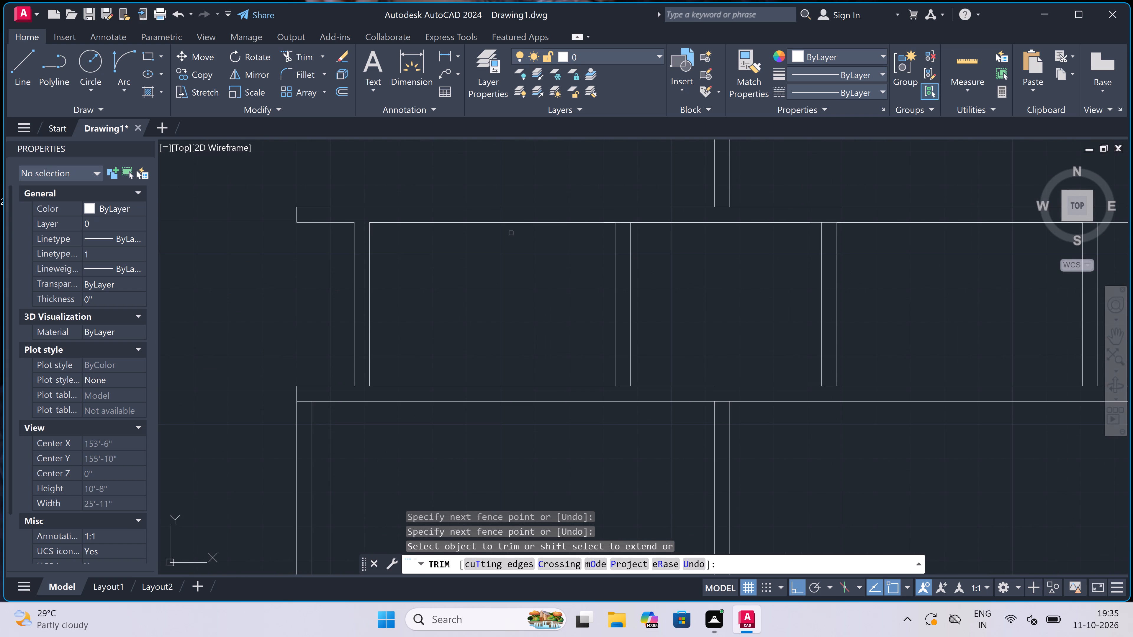
key("Escape")
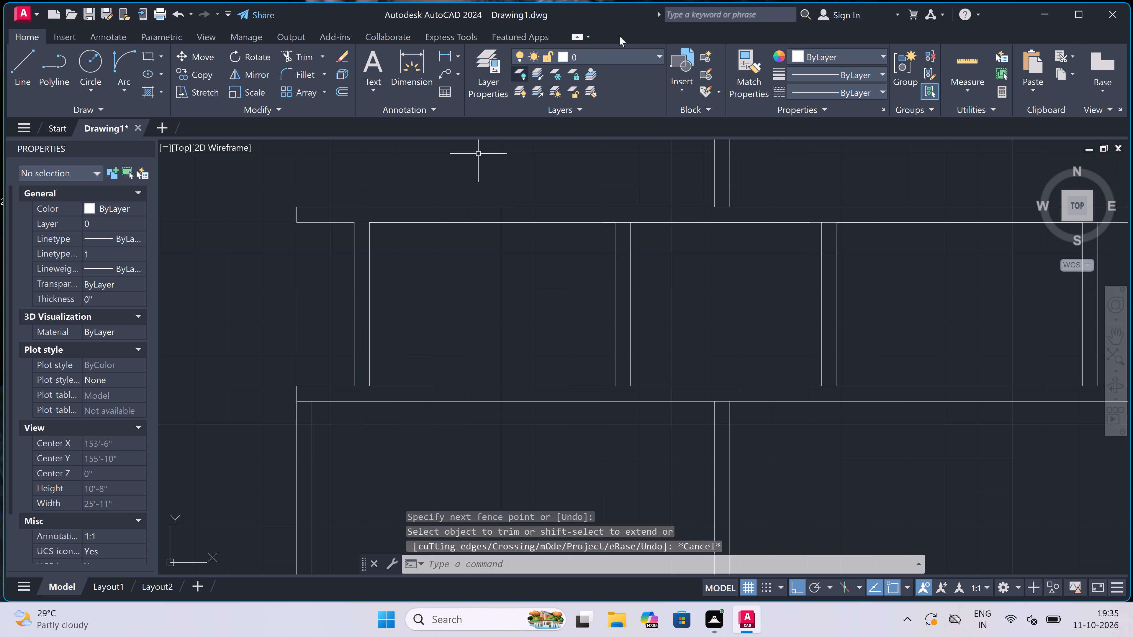
left_click(623, 59)
left_click(608, 92)
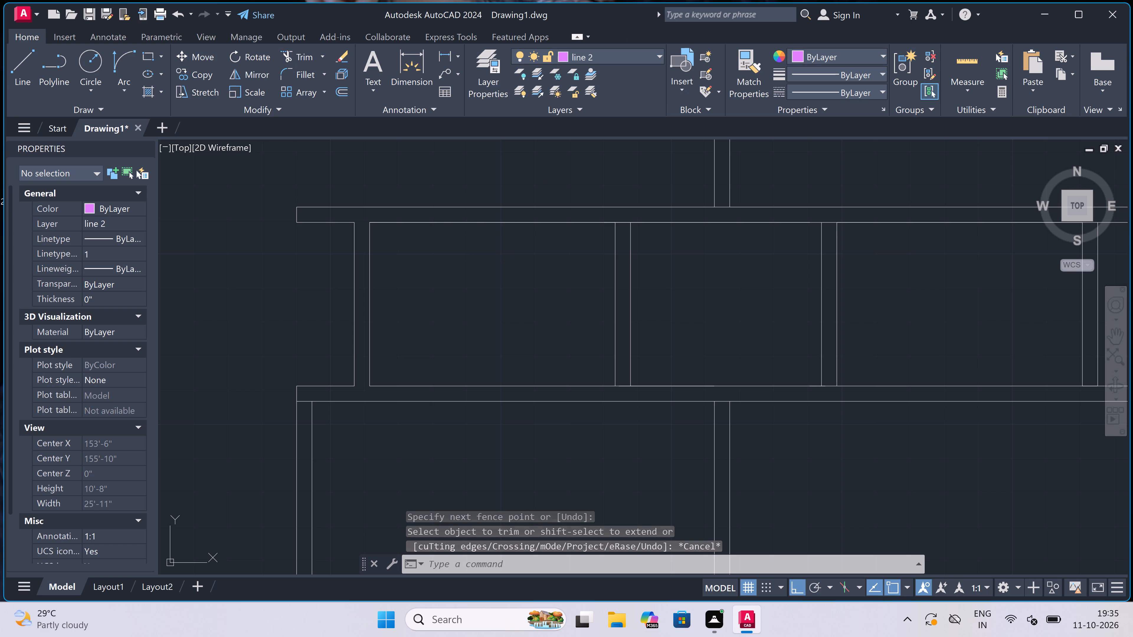
Draw the south jamb across the southern strip's west partition, with a 2" stop northward from its midpoint and a 2' door leaf eastward.
scroll(345, 365, "up", 1)
type("l")
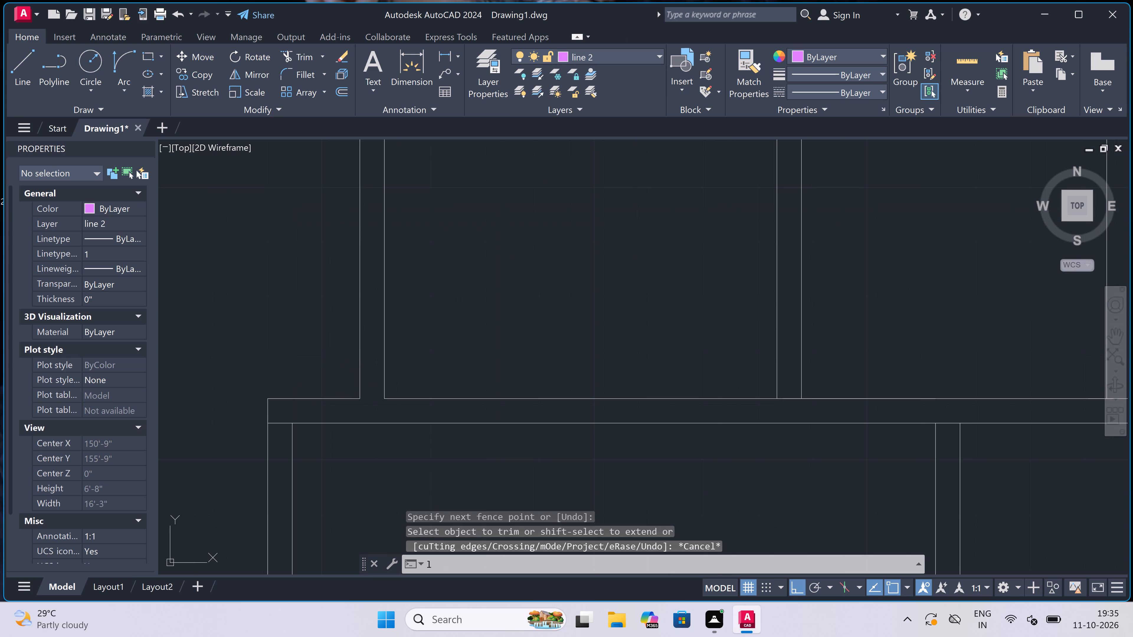
key("space")
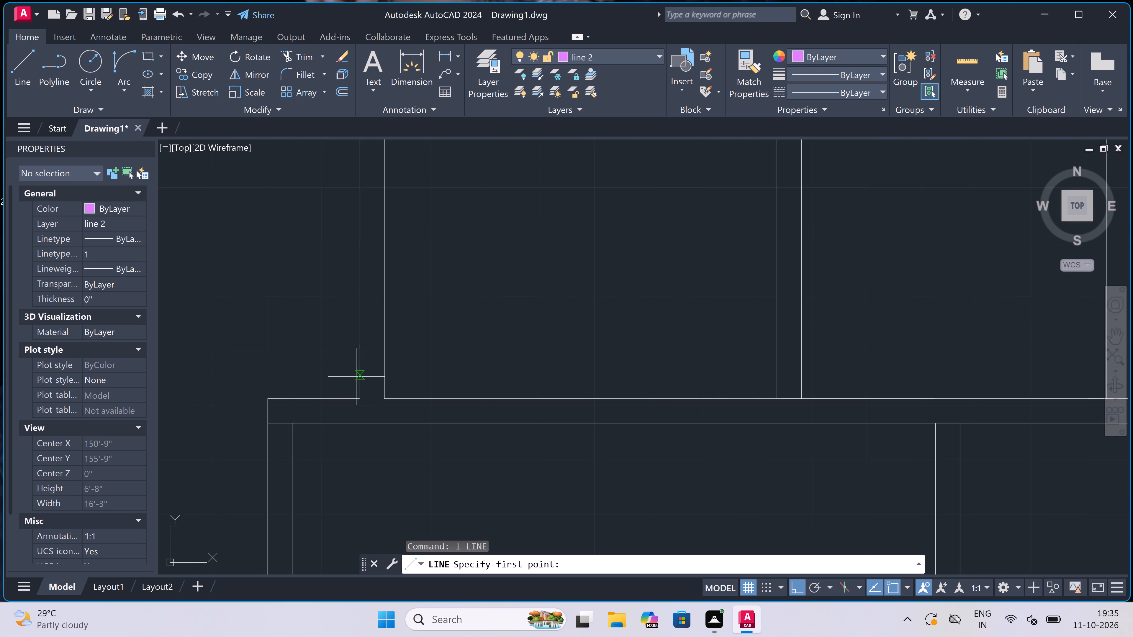
left_click(353, 378)
left_click(381, 379)
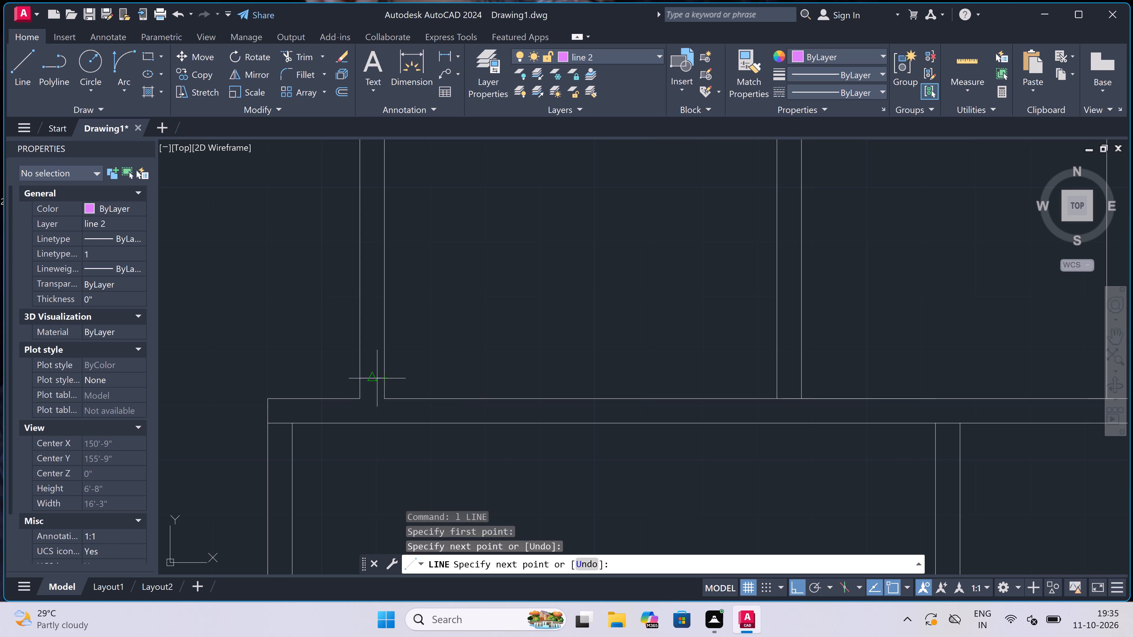
left_click(377, 378)
key("2")
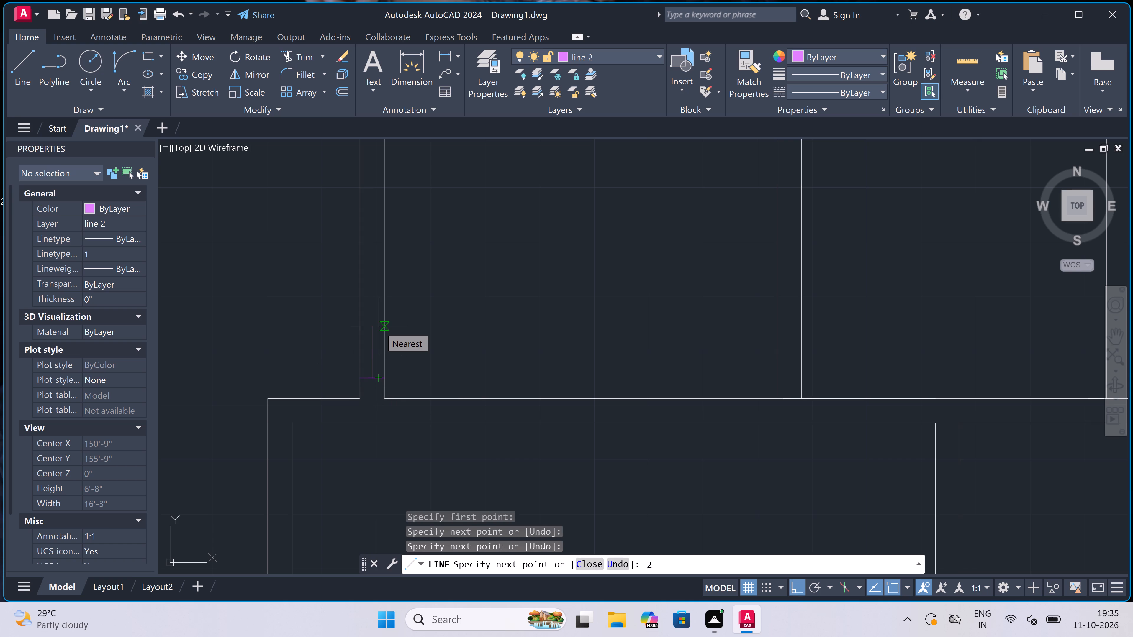
type("\"")
key("space")
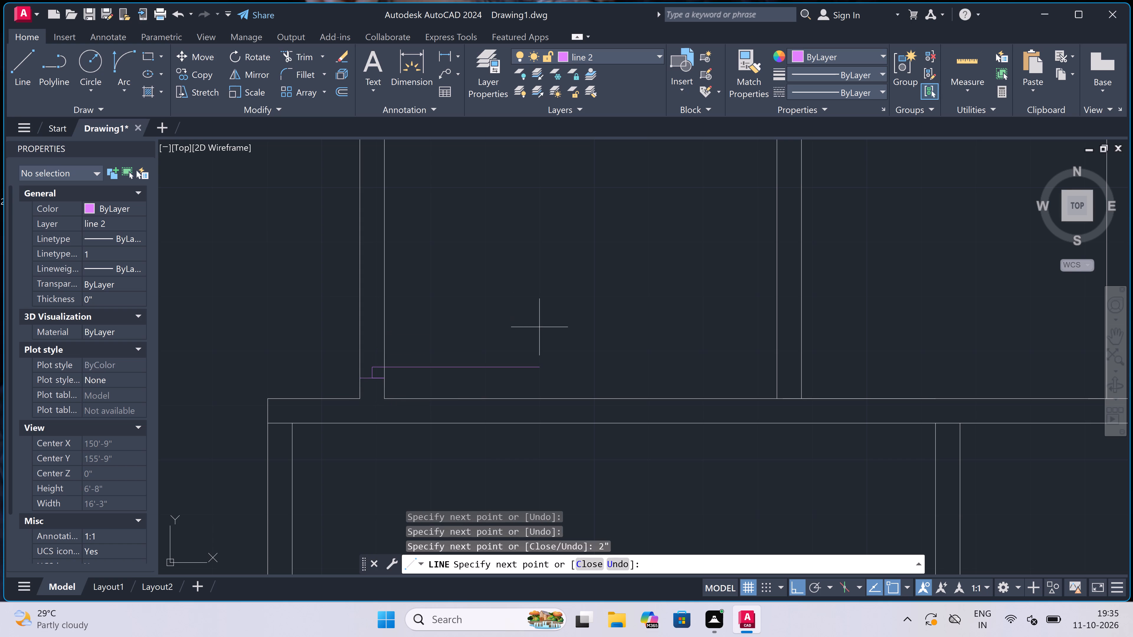
type("2'")
key("space")
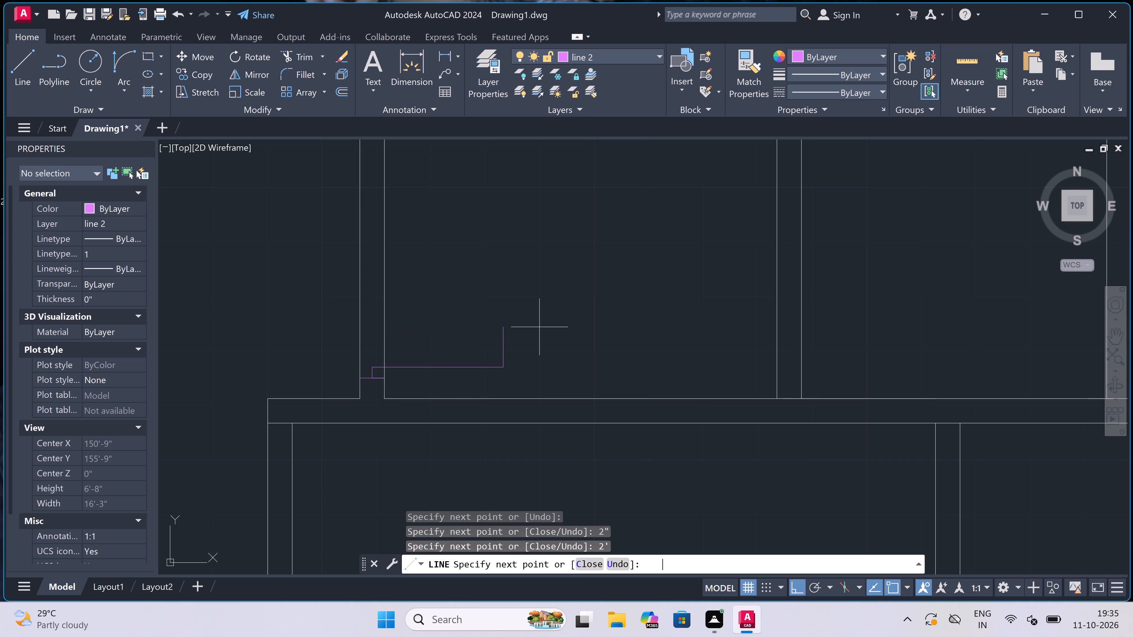
key("Escape")
Draw the door's north jamb line across the same partition, with a 2" stop running south from its midpoint.
key("space")
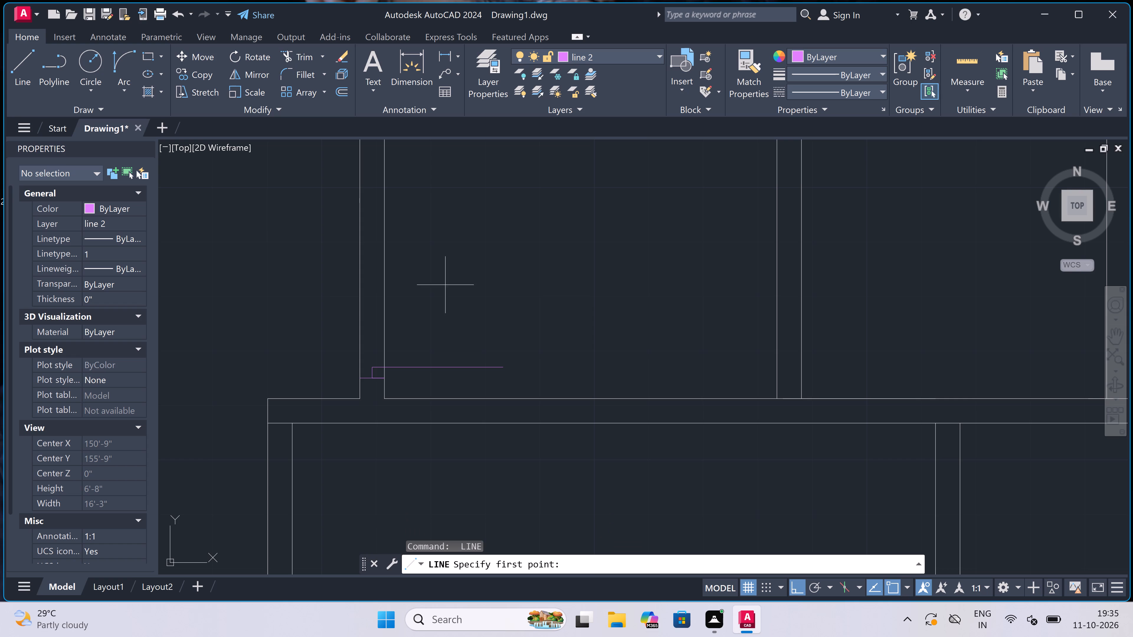
left_click(363, 240)
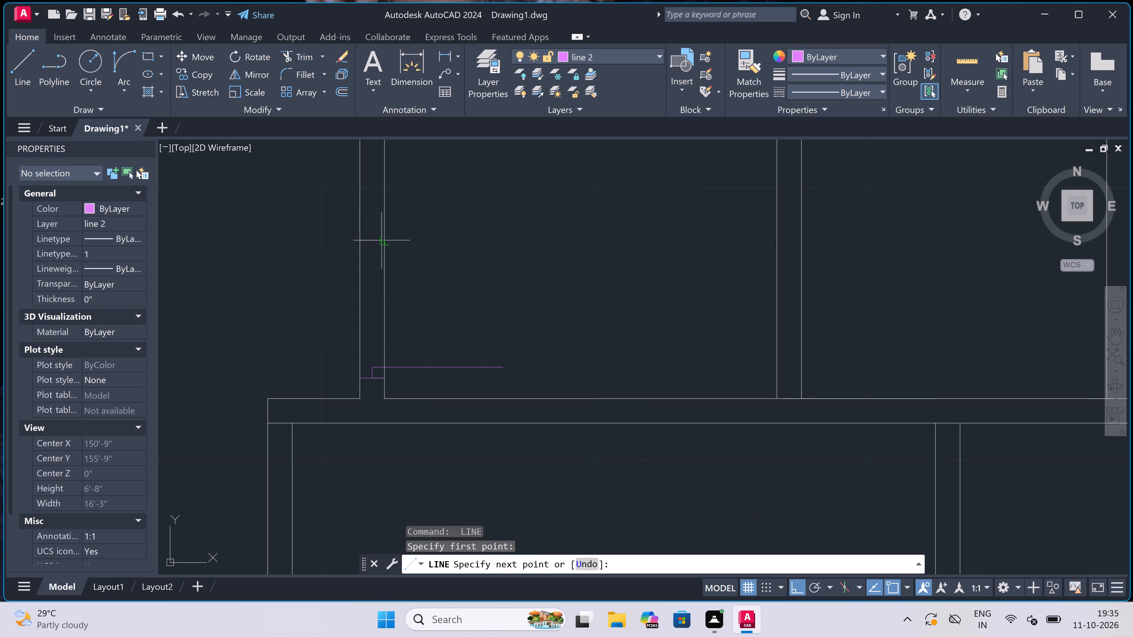
left_click(382, 240)
left_click(372, 242)
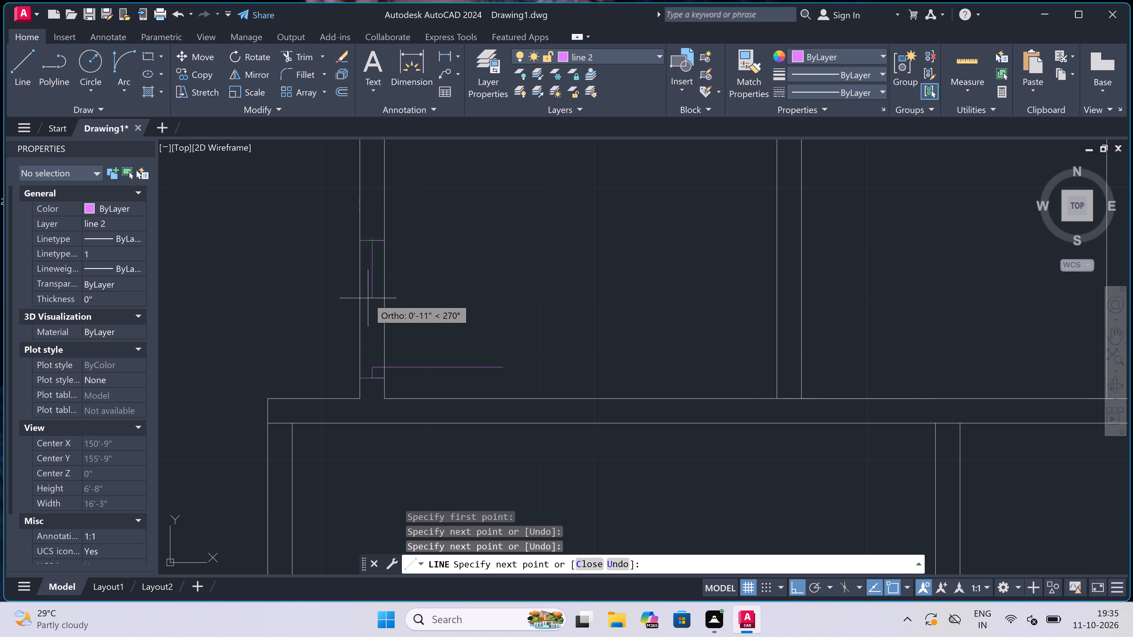
key("2")
type("\"")
key("space")
key("Escape")
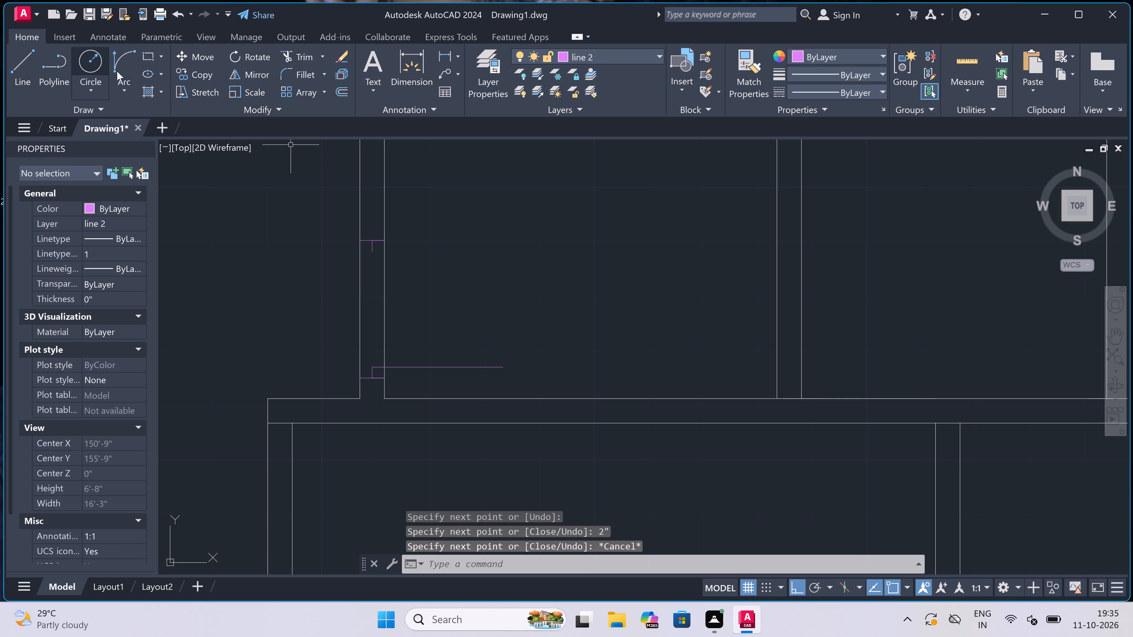
Draw the door swing as a start-end-direction arc from the leaf's east end to the tip of the north jamb's stop.
left_click(119, 43)
left_click(51, 30)
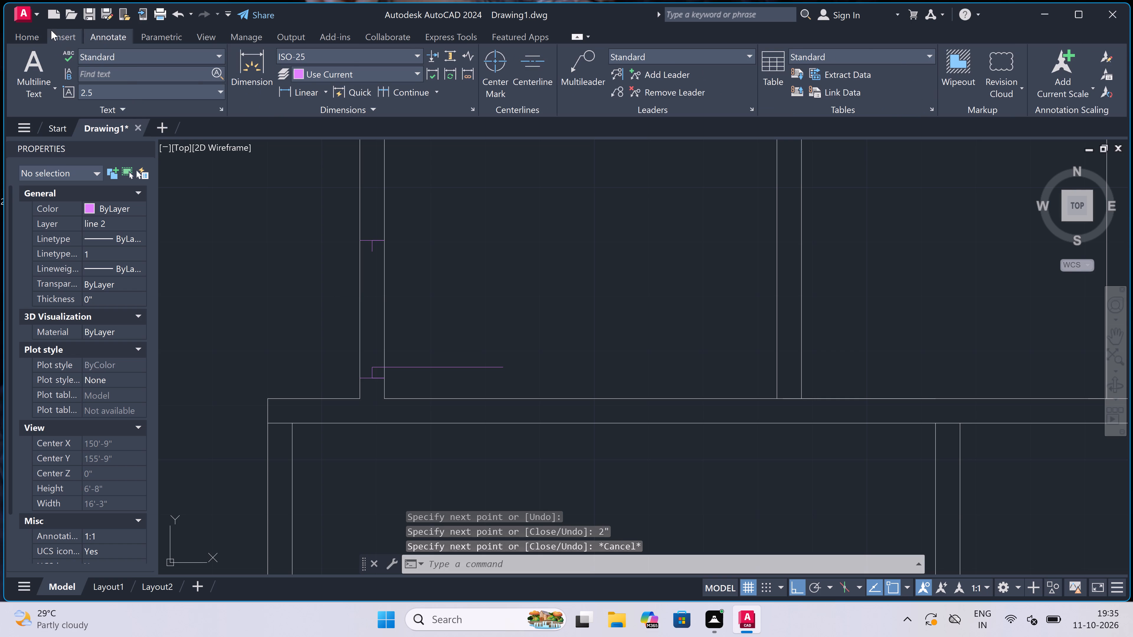
left_click(19, 28)
left_click(23, 32)
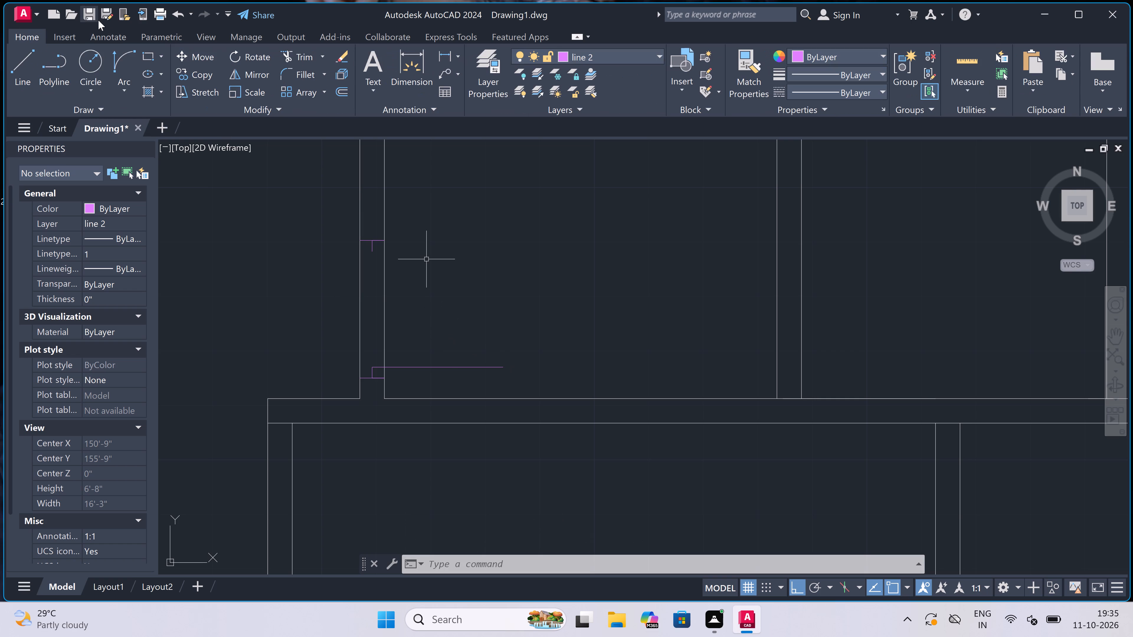
left_click(126, 60)
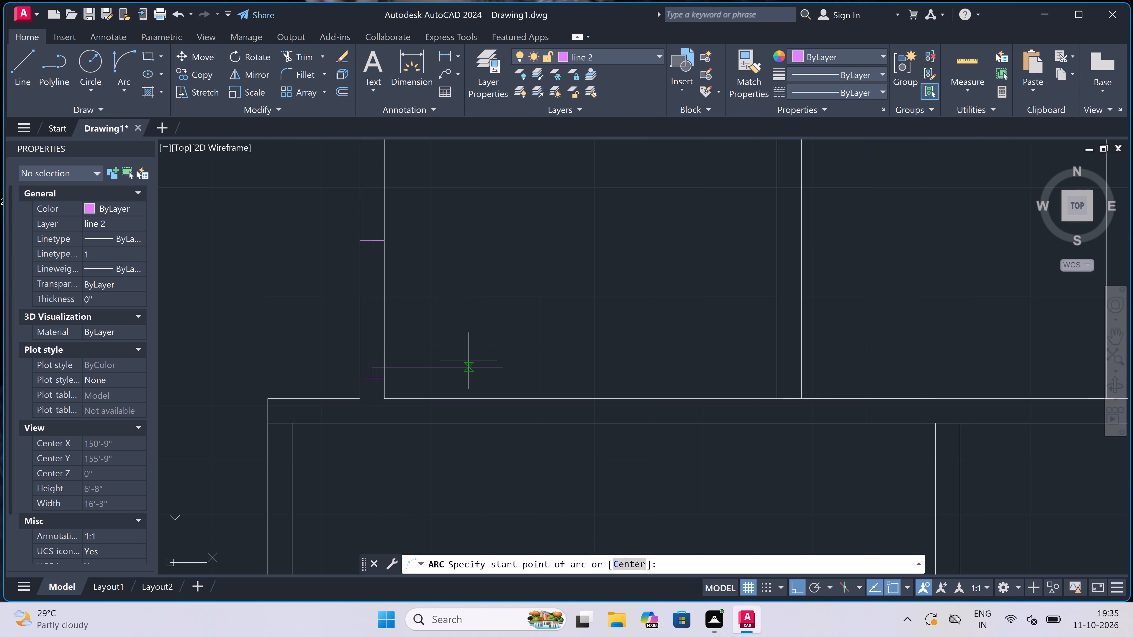
left_click_drag(504, 366, 504, 363)
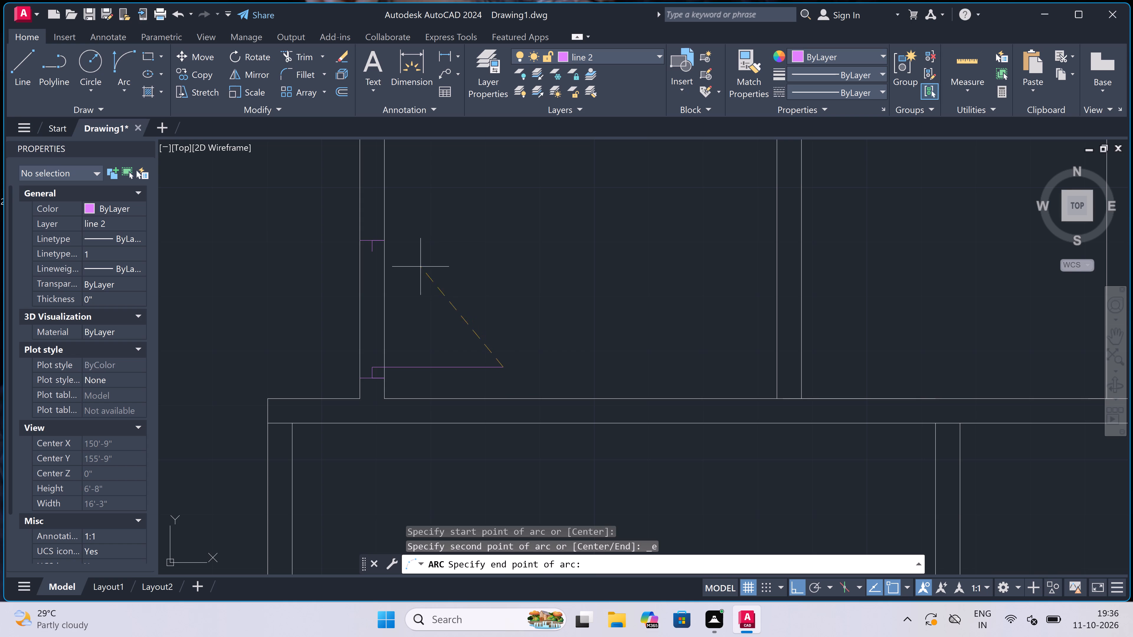
left_click(371, 255)
left_click(481, 261)
Trim both lines of the strip's west partition between the two door jambs.
type("tr")
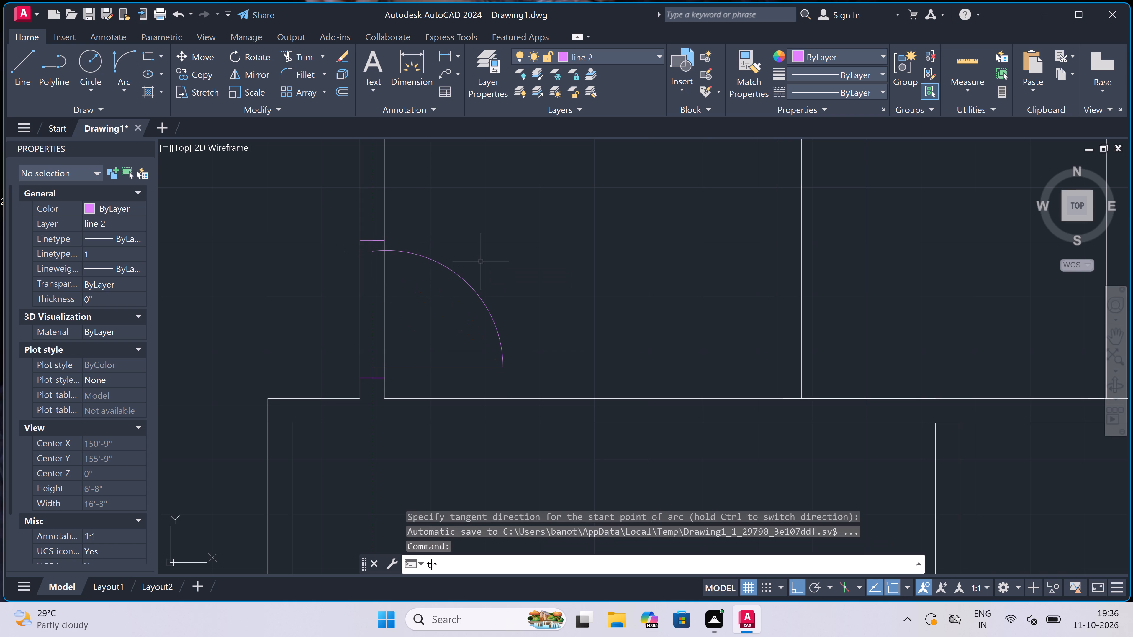
key("space")
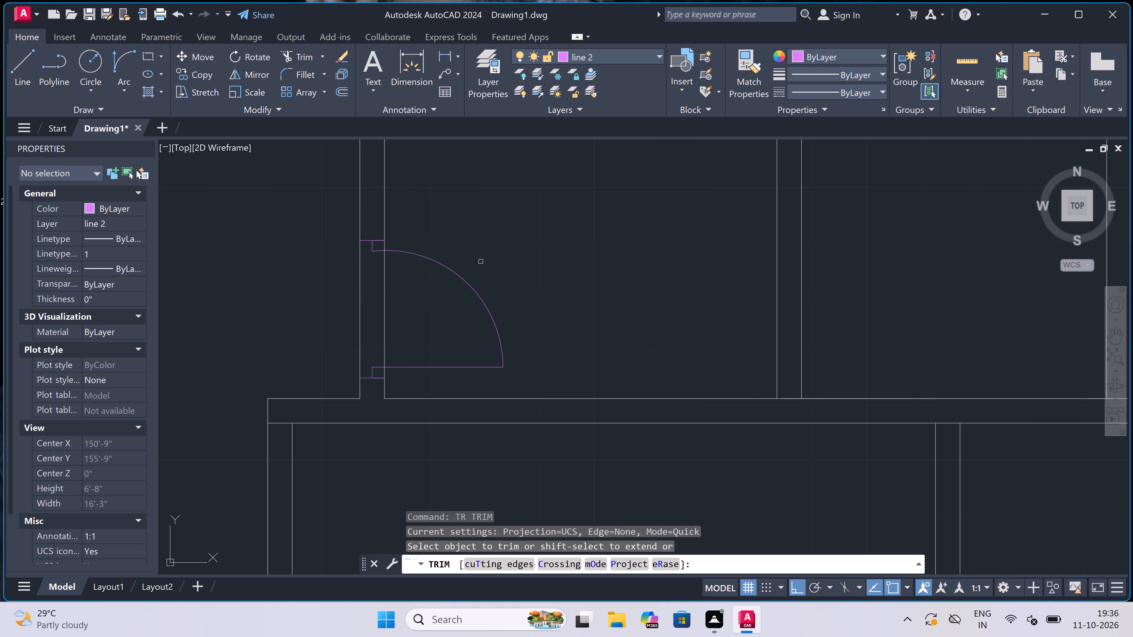
left_click(395, 328)
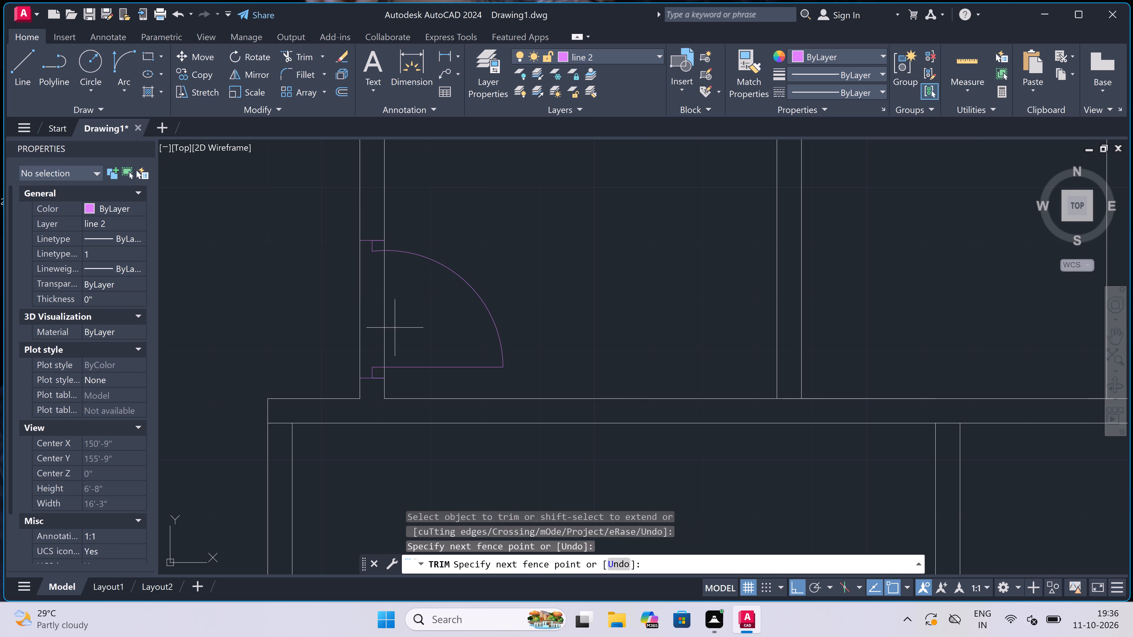
left_click(271, 329)
scroll(272, 328, "down", 3)
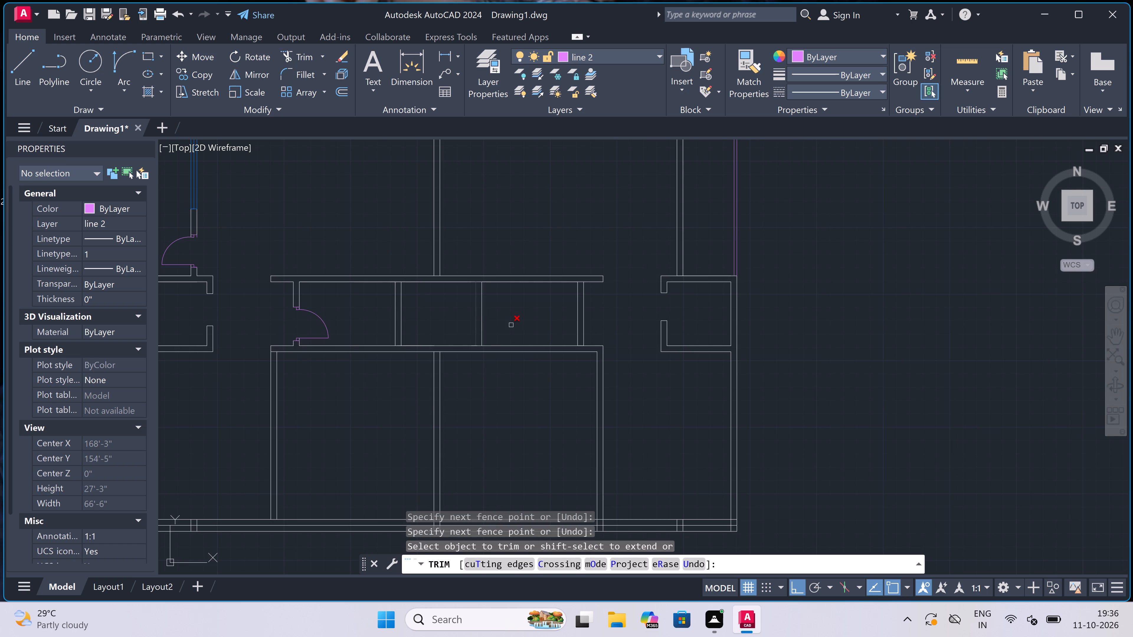
scroll(682, 321, "up", 2)
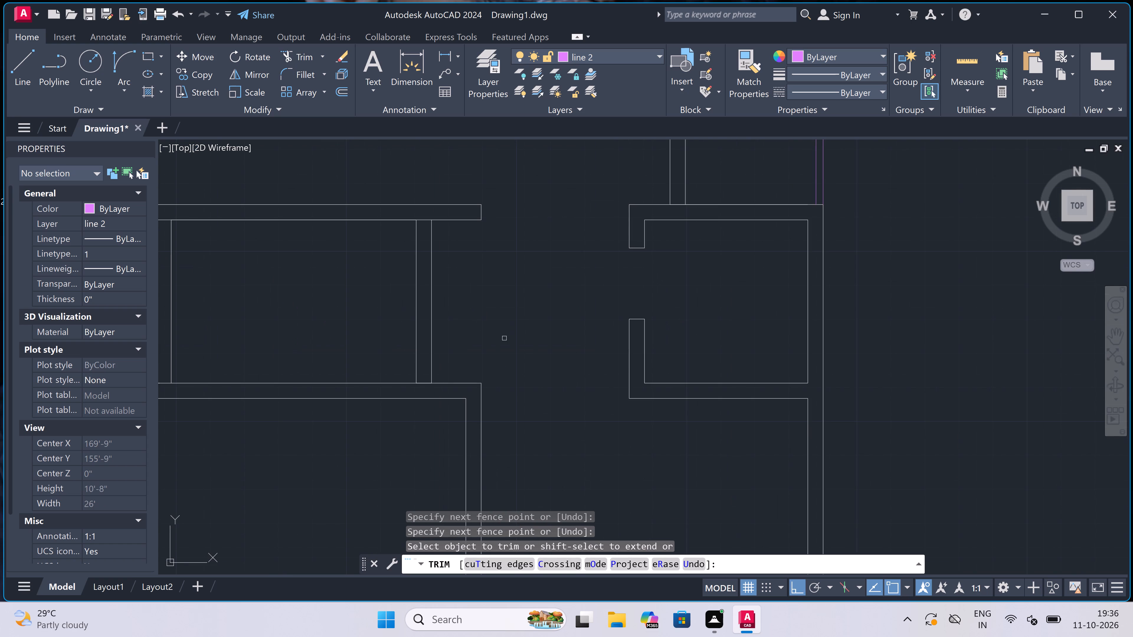
key("Escape")
Draw the south jamb across the strip's east partition, with a 2" stop northward from its midpoint and a 2' door leaf westward.
type("l")
key("space")
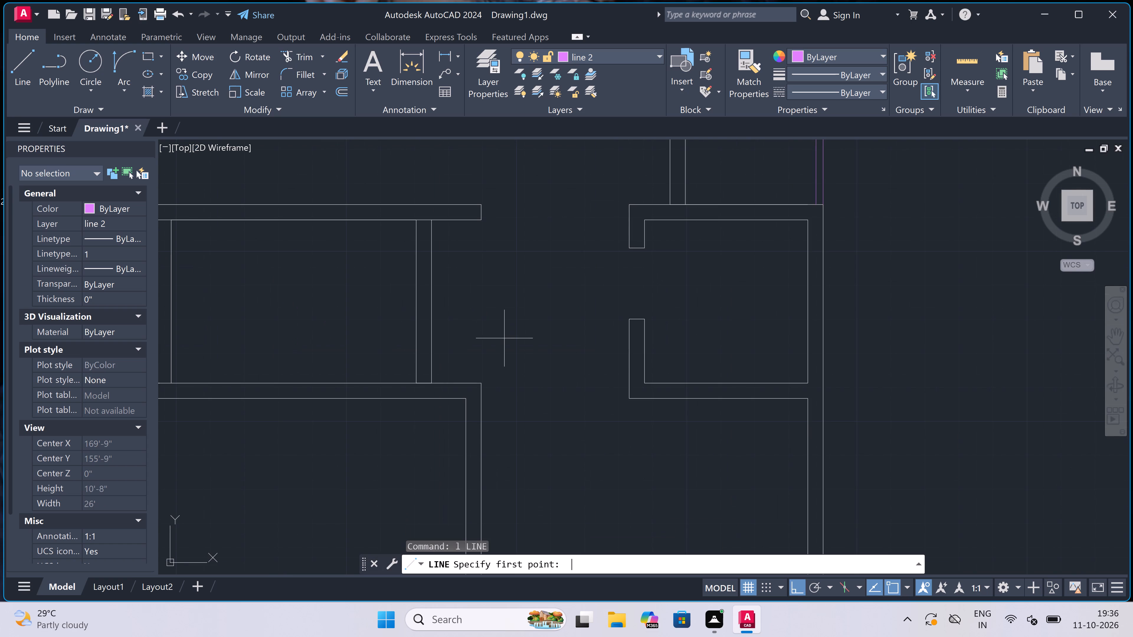
scroll(422, 370, "up", 2)
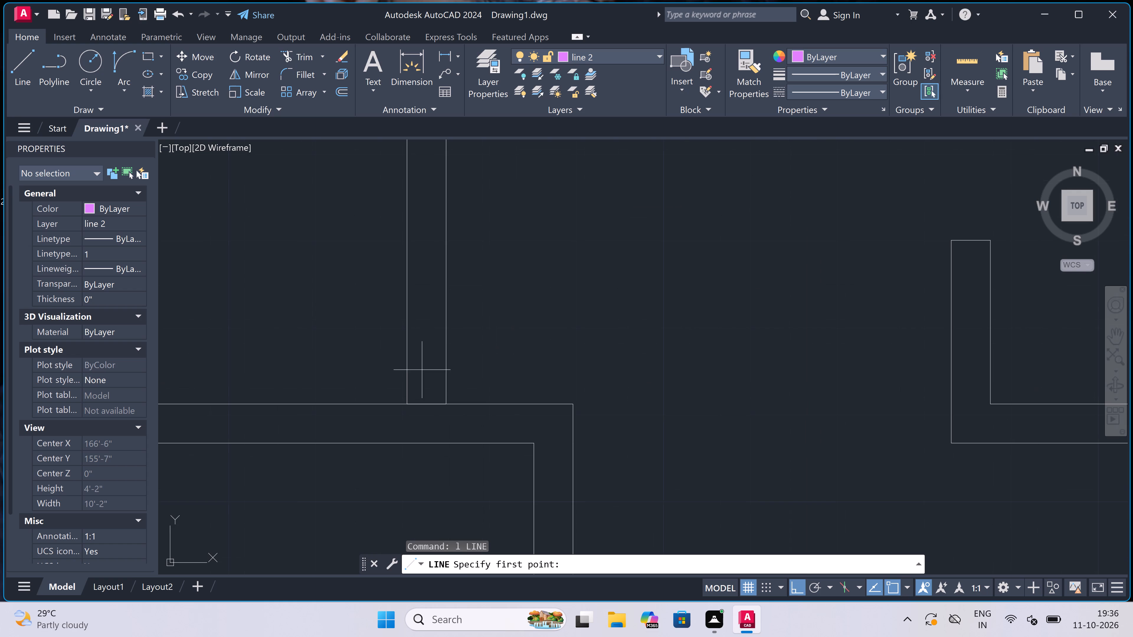
left_click(406, 363)
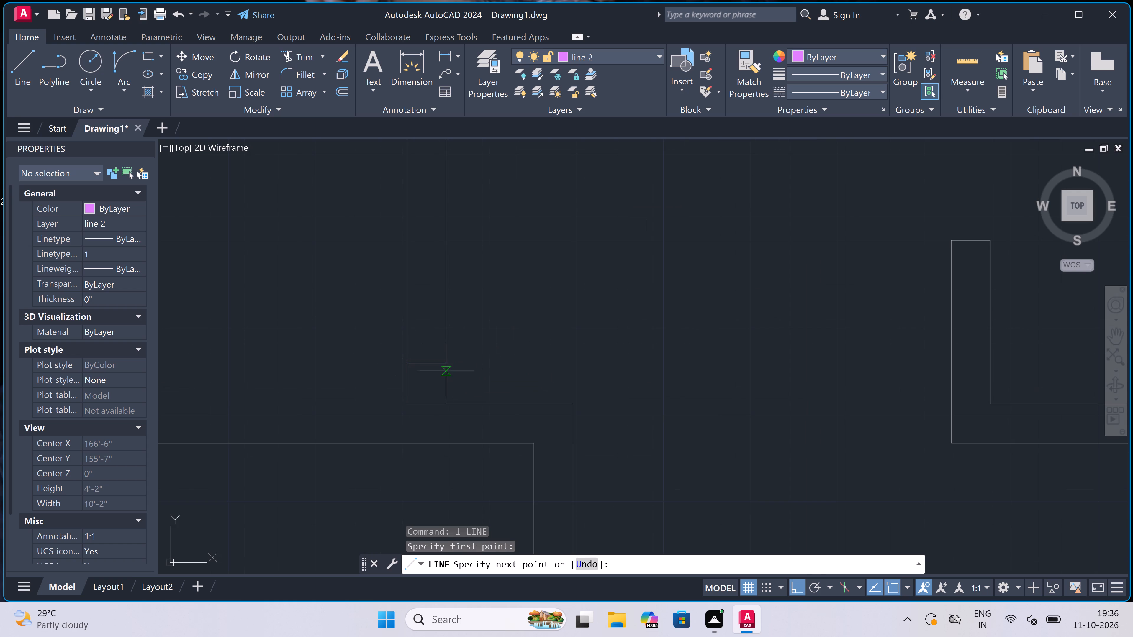
left_click(446, 367)
left_click_drag(429, 365, 427, 348)
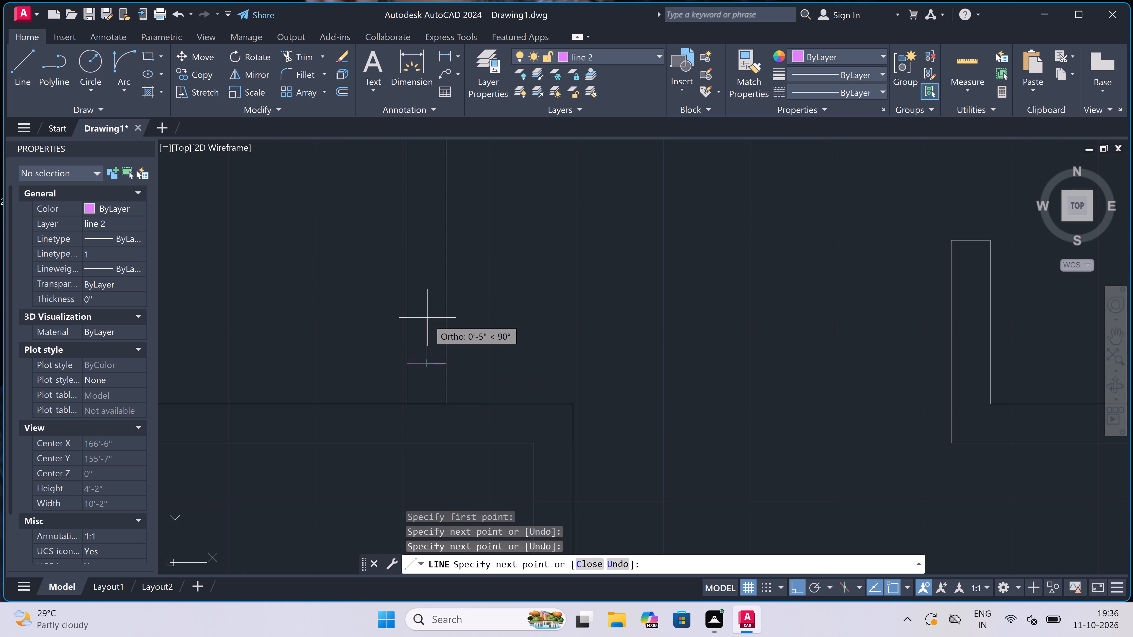
key("2")
type("\"")
key("space")
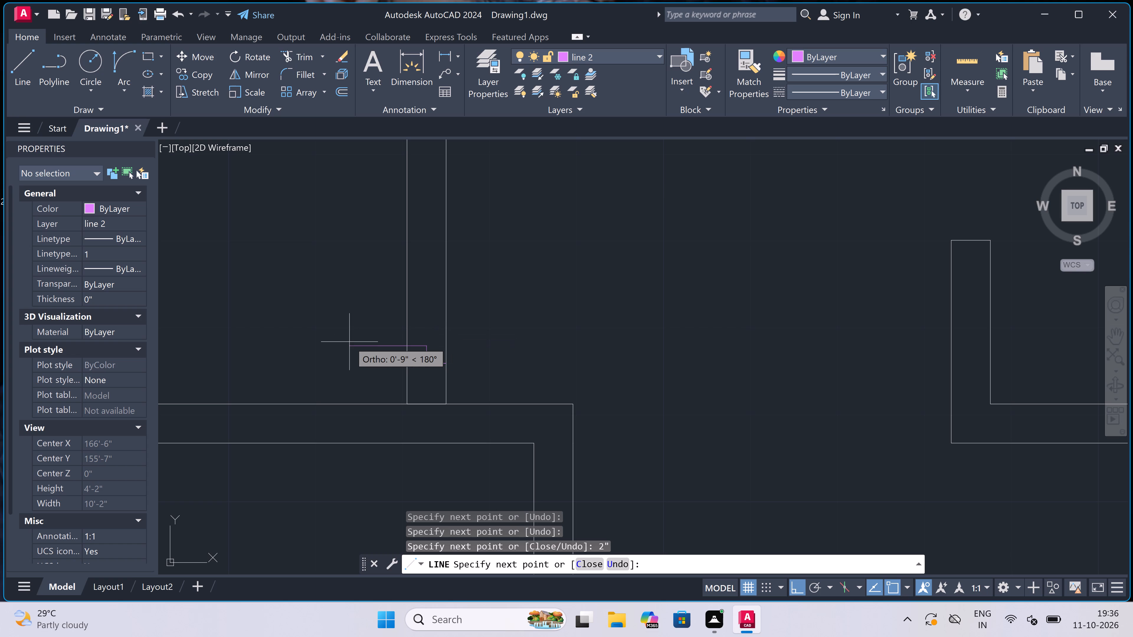
type("2'")
key("space")
key("Escape")
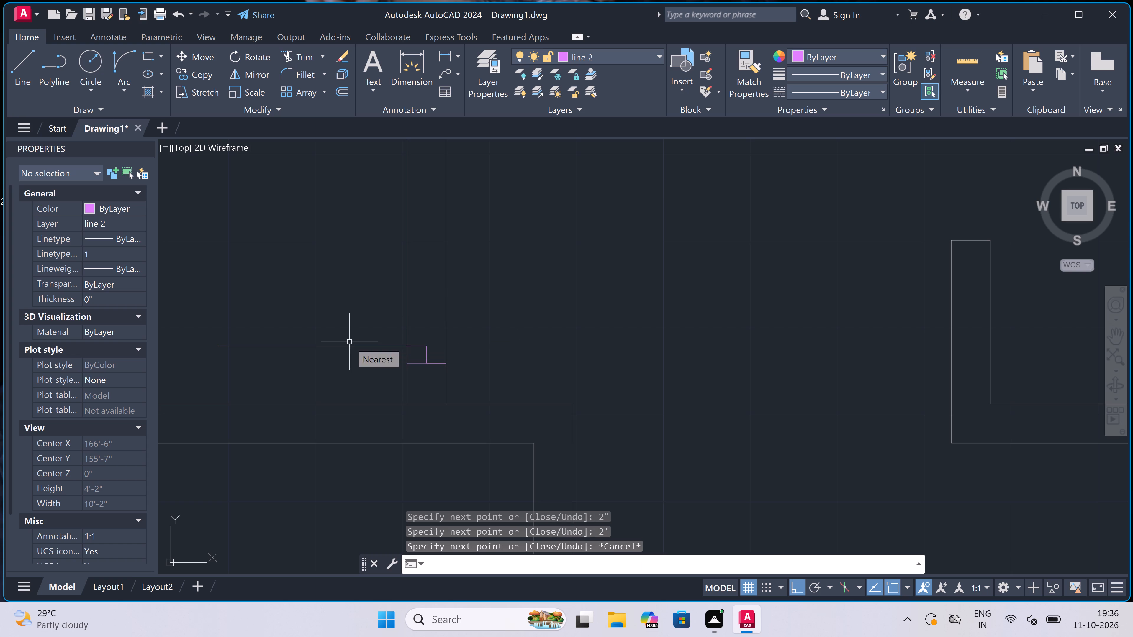
Draw the door's north jamb line across the strip's east partition, with a 2" stop running south from its midpoint.
key("space")
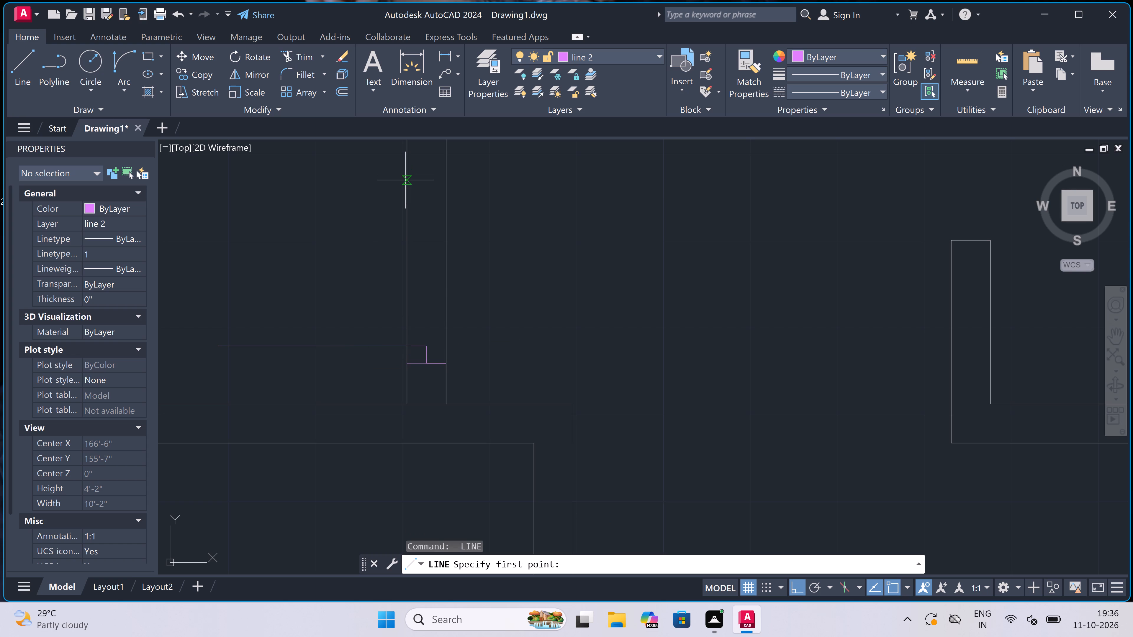
left_click_drag(405, 180, 410, 179)
left_click(444, 181)
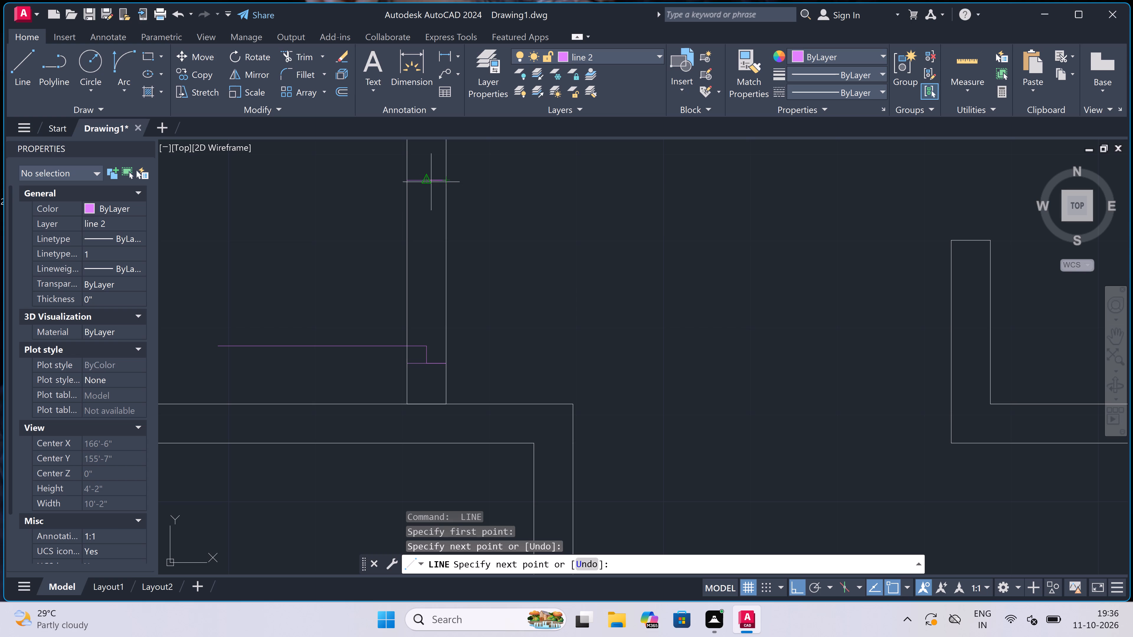
left_click(430, 182)
key("2")
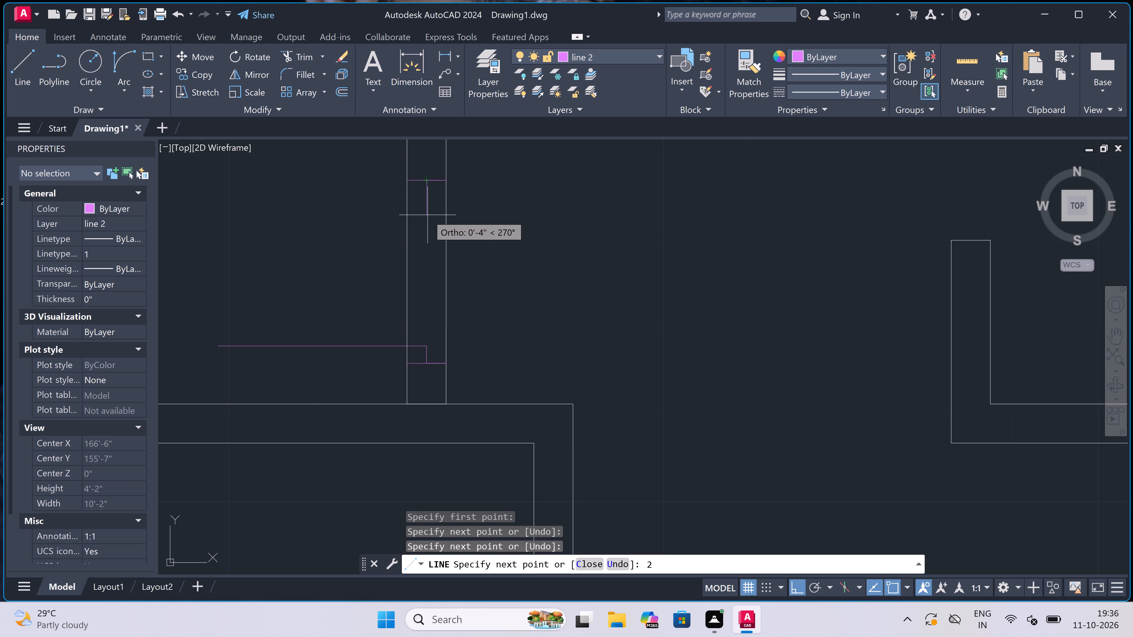
type("\"")
key("space")
key("Escape")
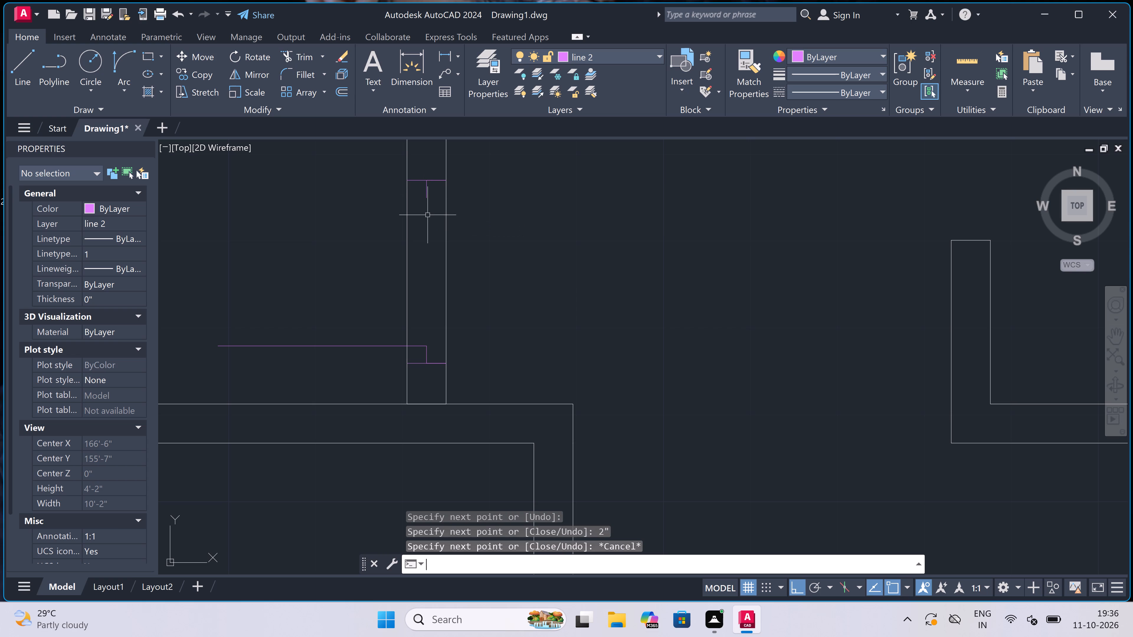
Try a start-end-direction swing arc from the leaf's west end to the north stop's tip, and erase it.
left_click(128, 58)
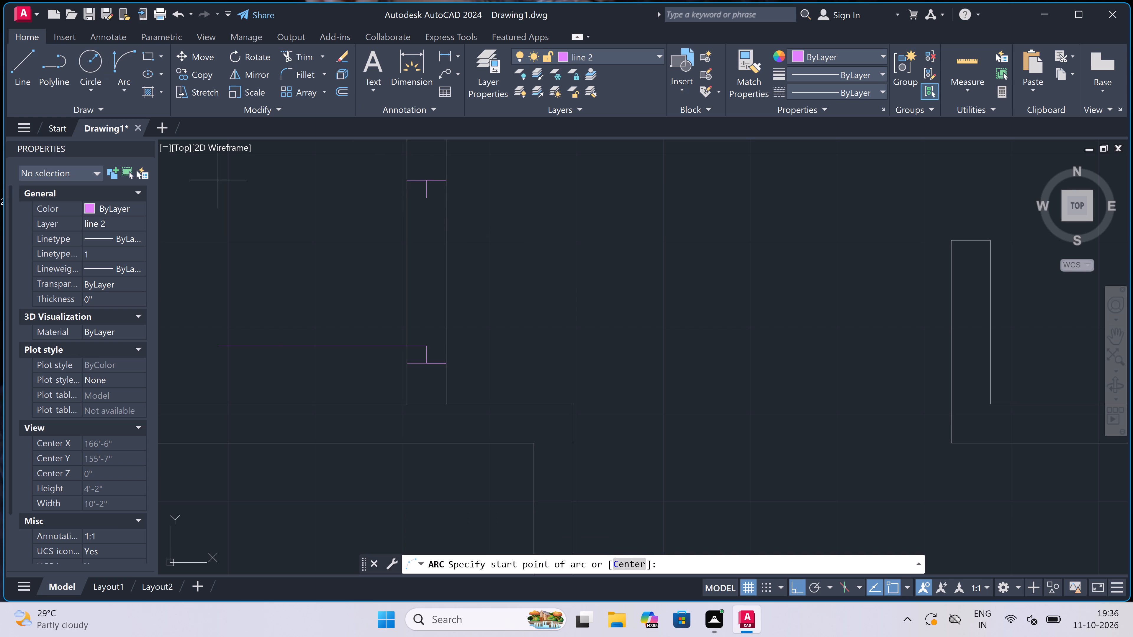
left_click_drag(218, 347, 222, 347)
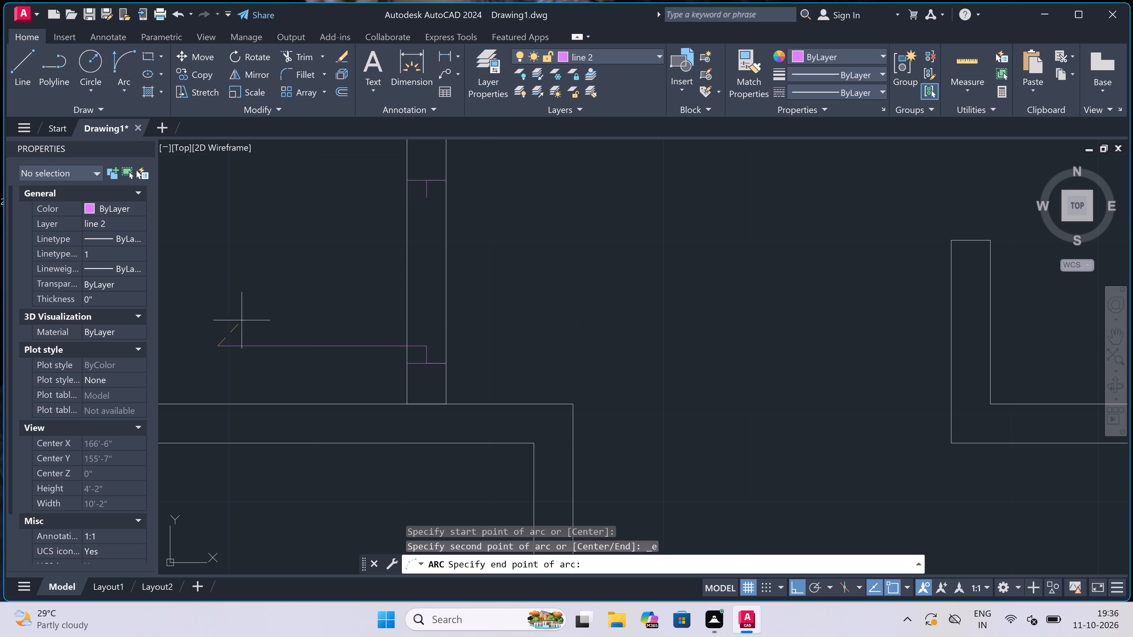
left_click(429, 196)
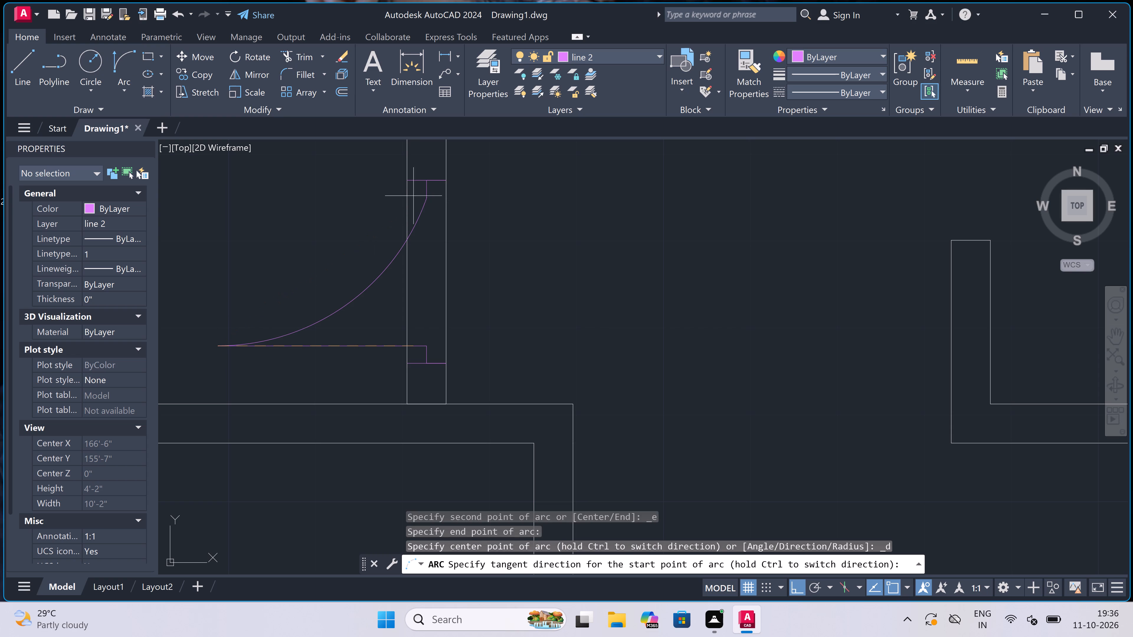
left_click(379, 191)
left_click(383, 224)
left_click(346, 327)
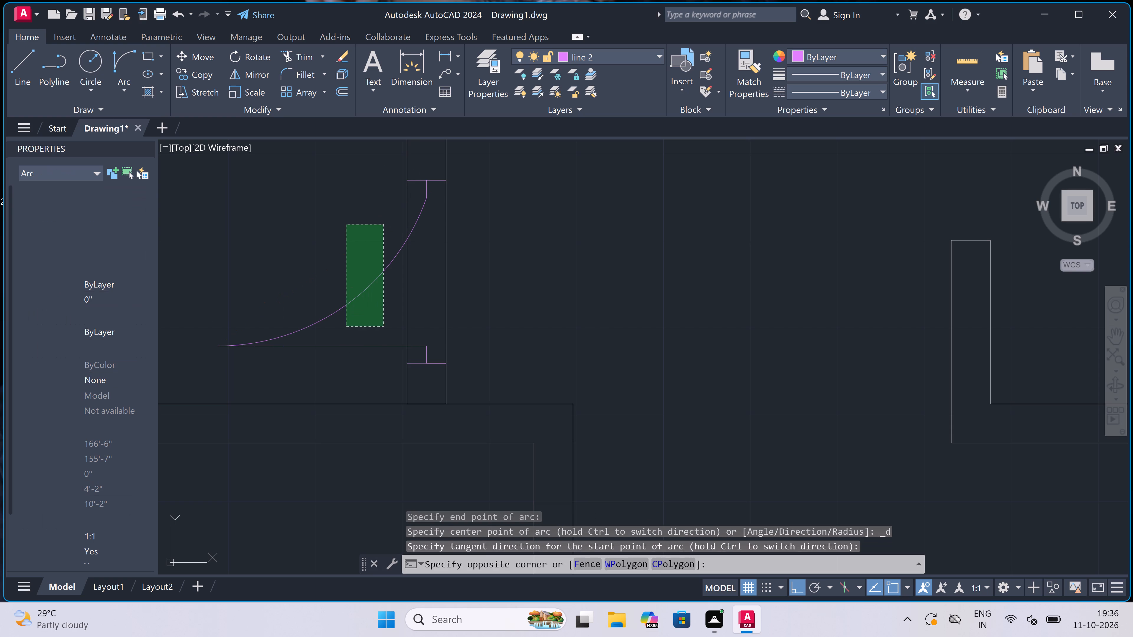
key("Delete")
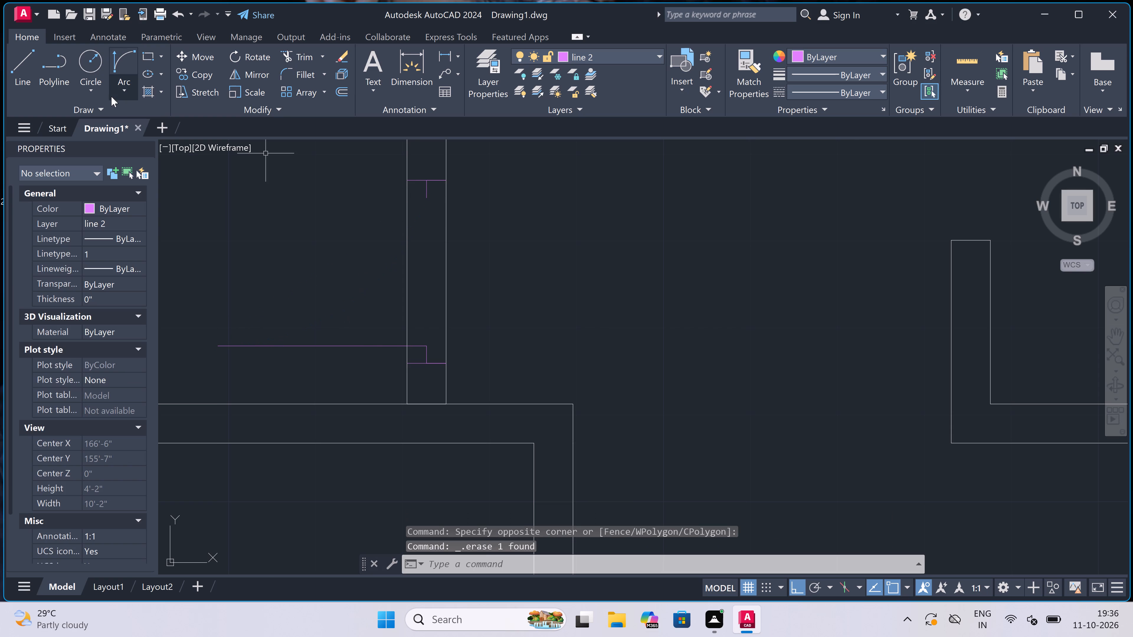
Draw the door swing as a start-end-direction arc from the leaf's west end to the north stop's tip, starting northward.
left_click(128, 71)
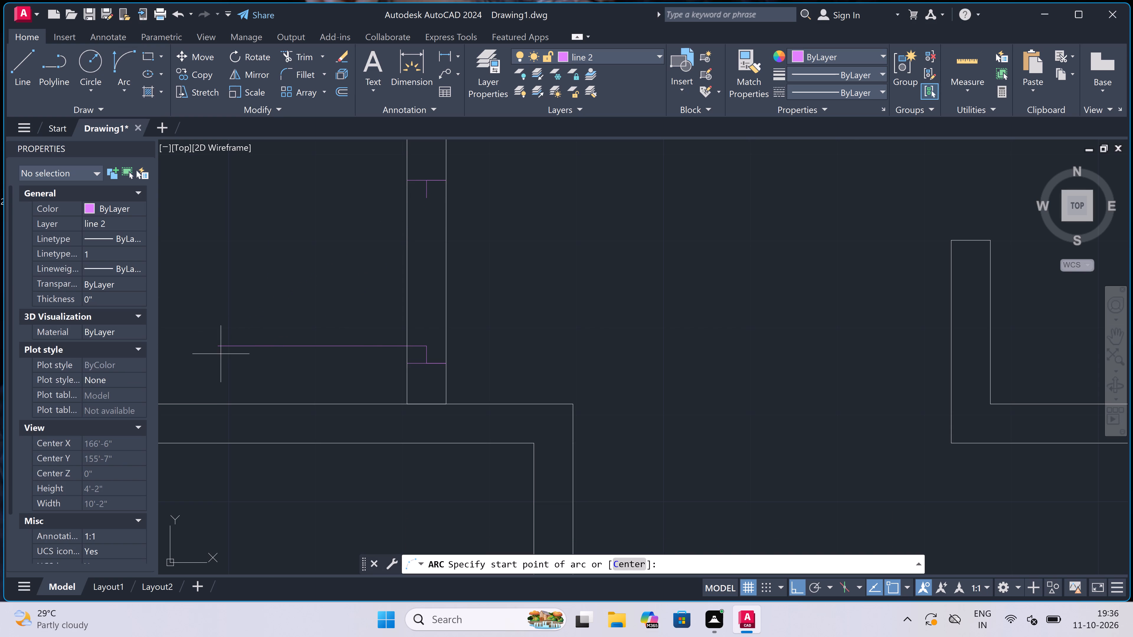
left_click(217, 347)
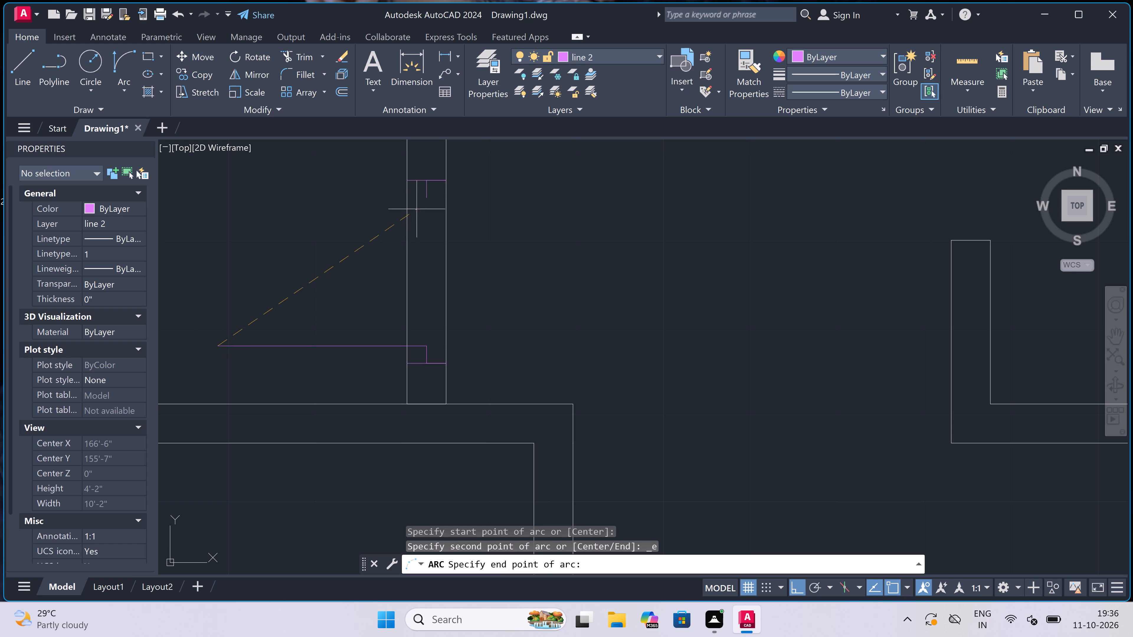
left_click(429, 201)
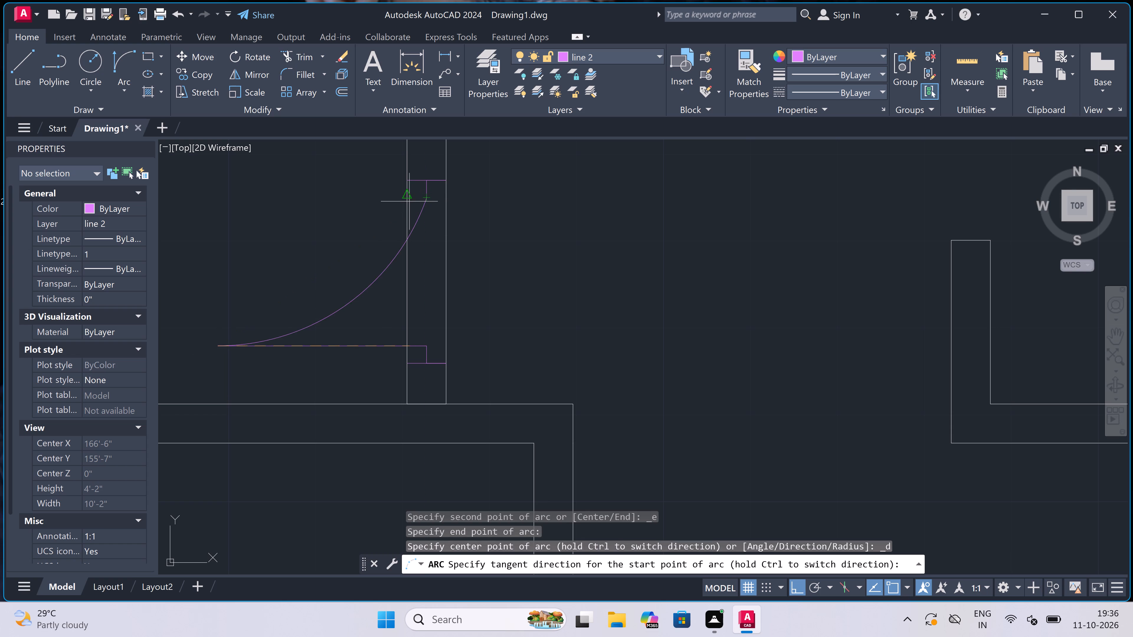
left_click(311, 204)
Trim both lines of the strip's east partition between the two door jambs.
type("tr")
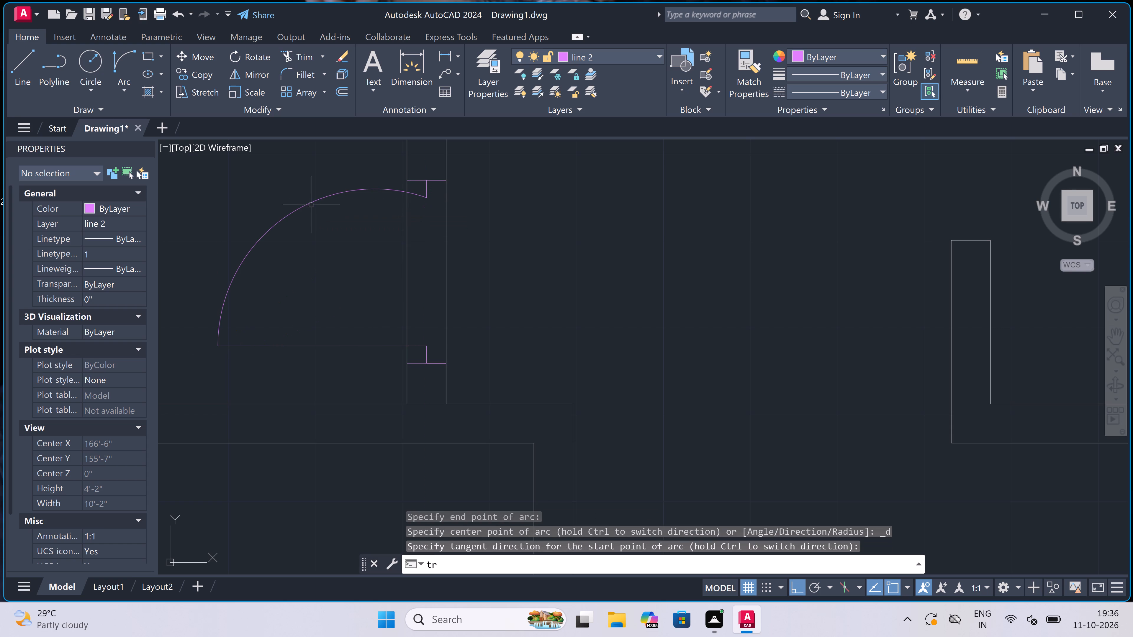
key("space")
left_click(330, 253)
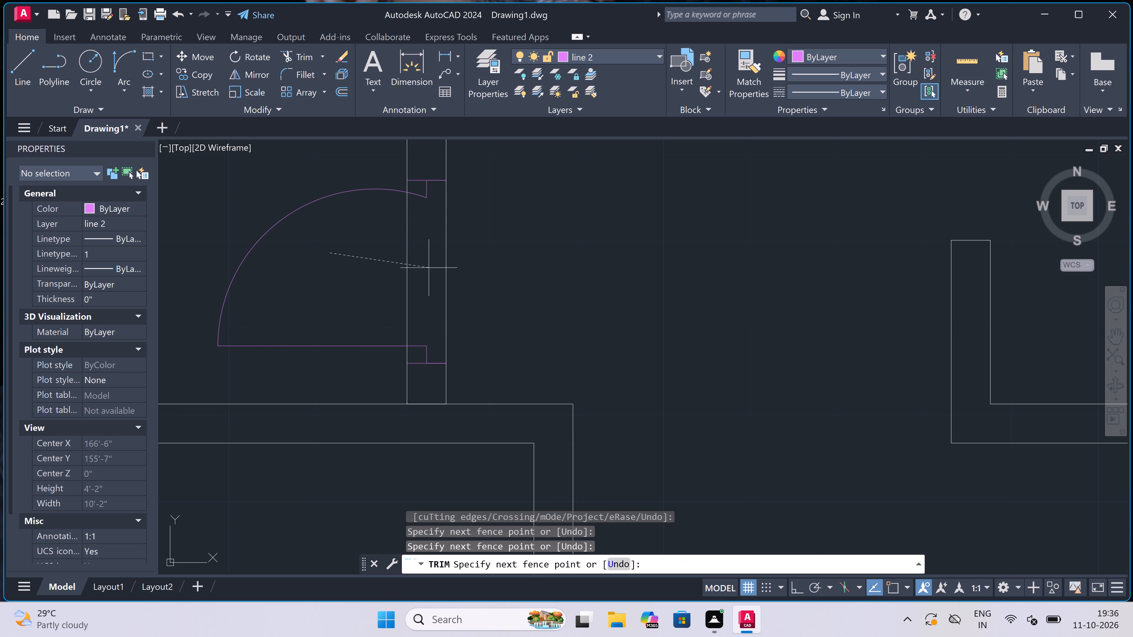
left_click(507, 268)
scroll(507, 268, "down", 4)
scroll(421, 226, "down", 3)
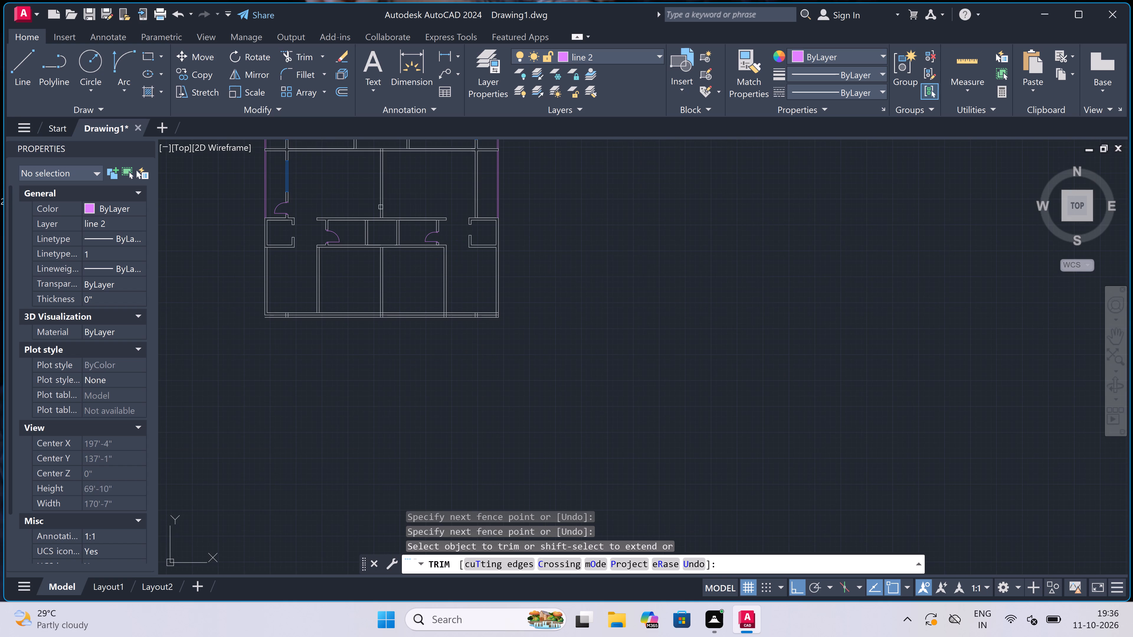
scroll(360, 206, "up", 3)
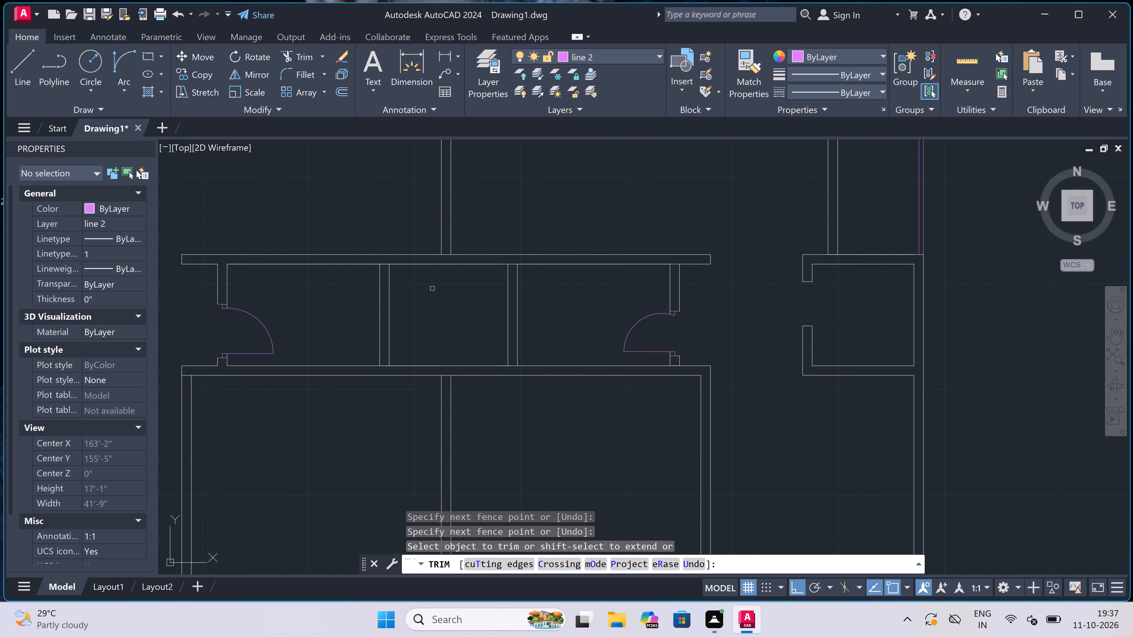
key("Escape")
Make line1 the current layer and draw the window's north edge across the southern strip's inner west partition, continuing from its midpoint.
type("l")
key("space")
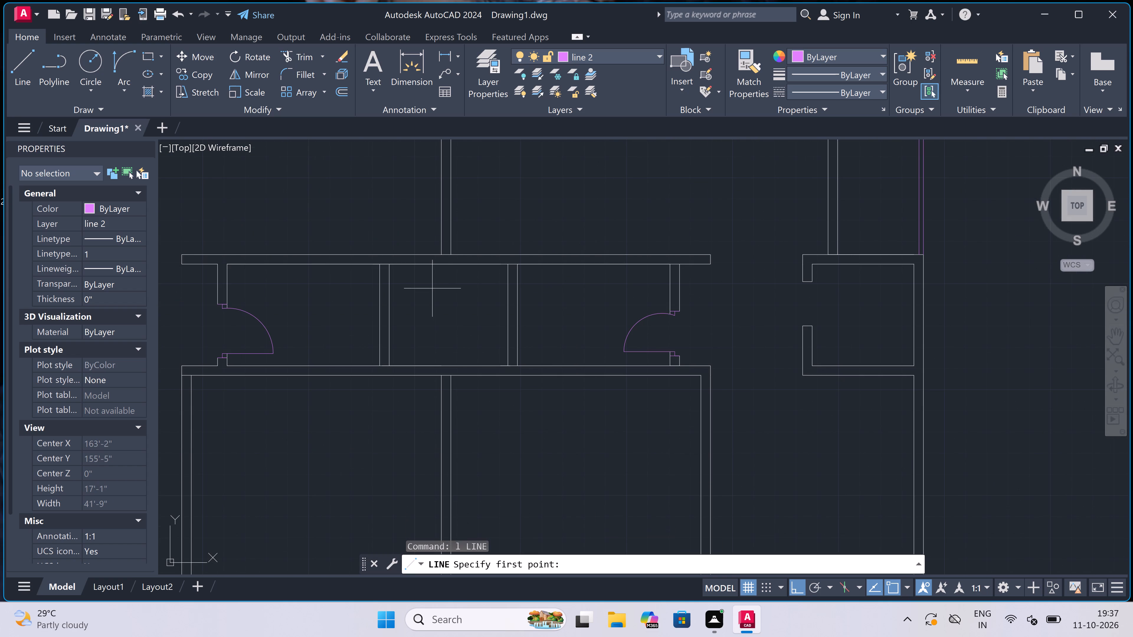
left_click(595, 50)
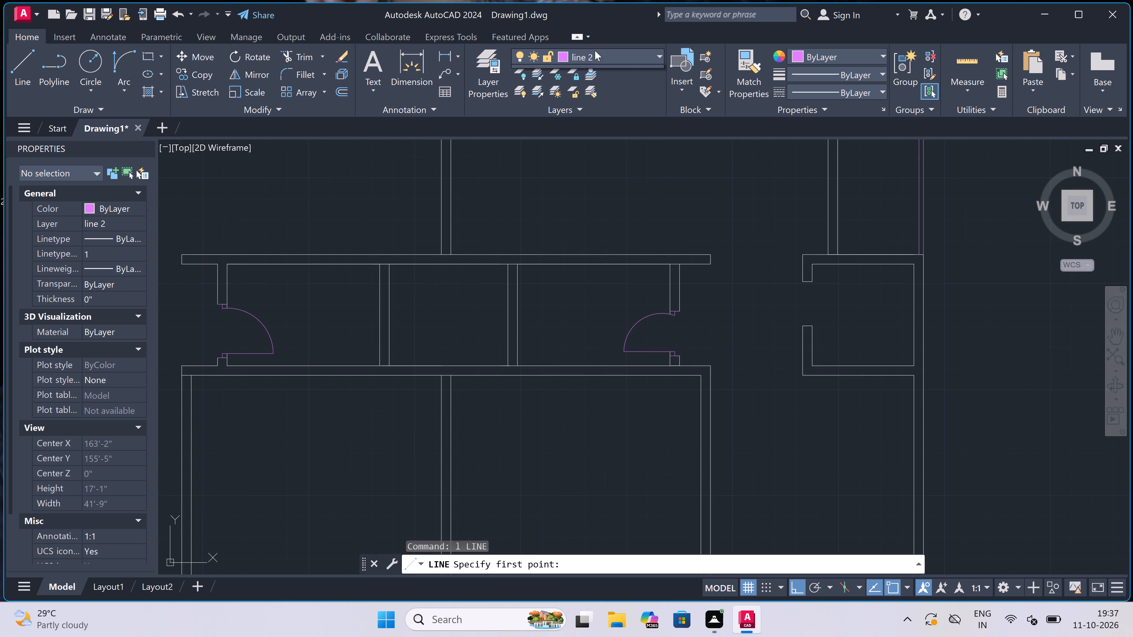
left_click(586, 106)
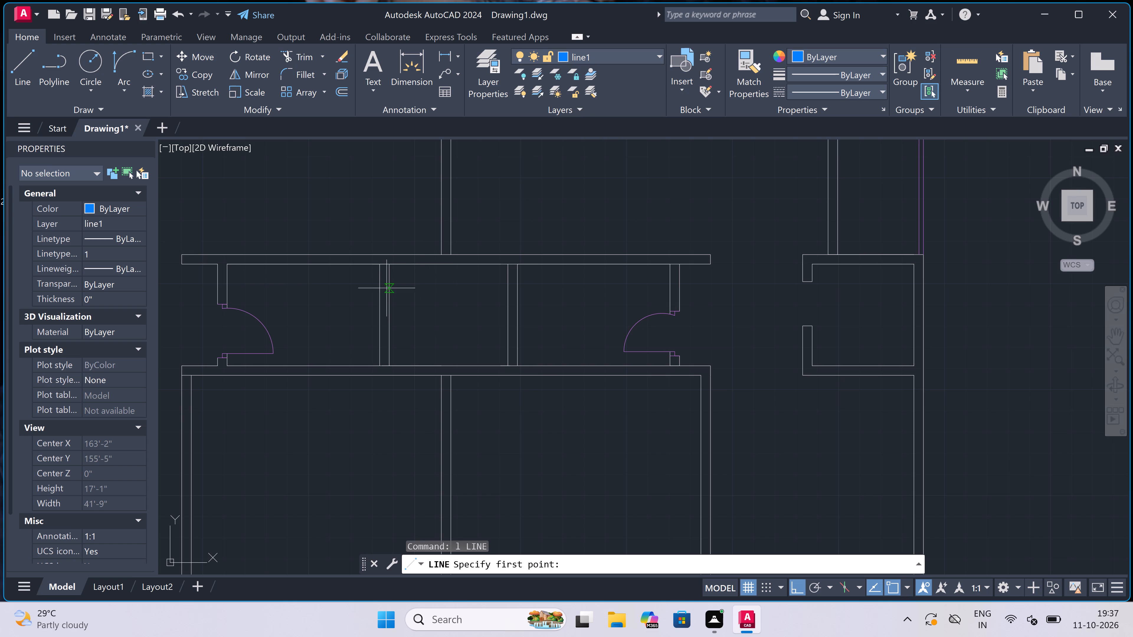
scroll(385, 293, "up", 1)
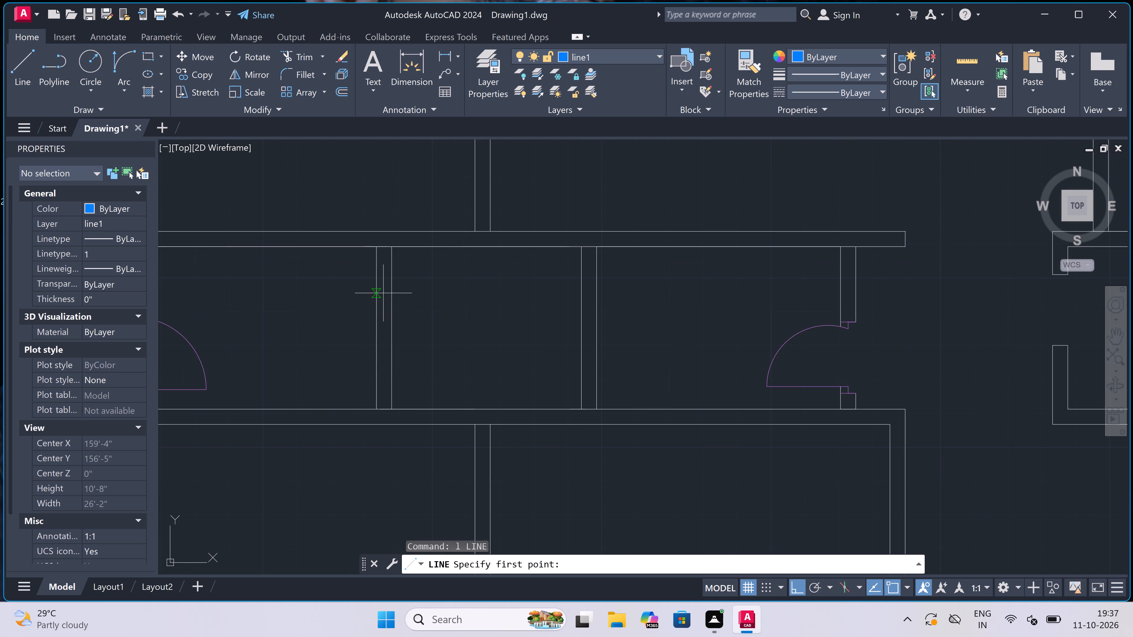
left_click(379, 274)
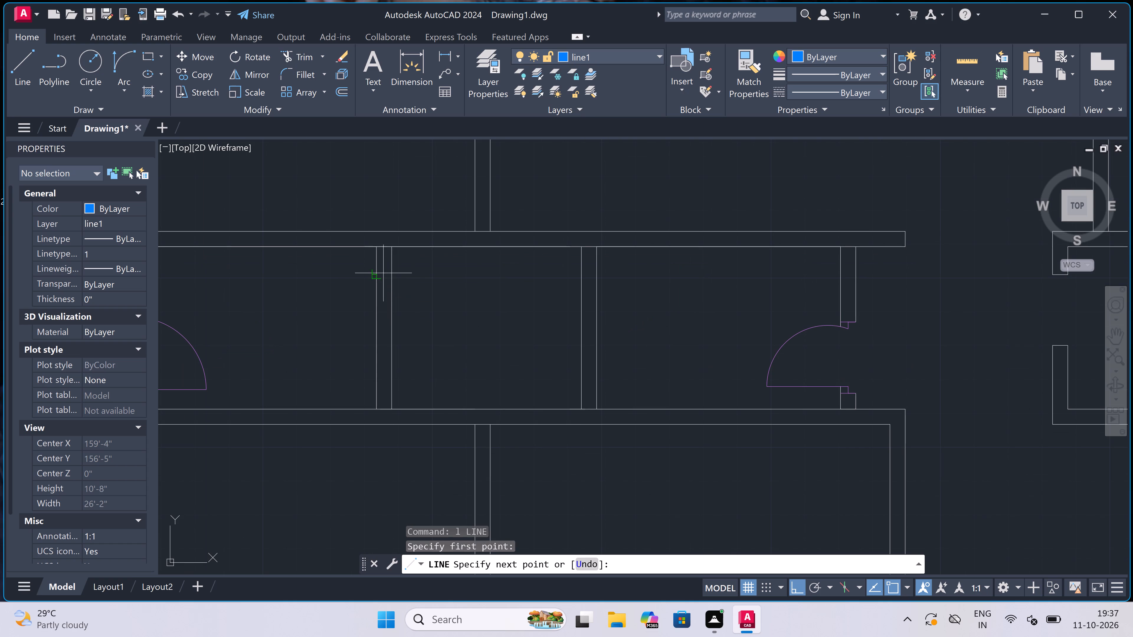
left_click(395, 272)
scroll(385, 276, "up", 1)
left_click_drag(385, 276, 385, 280)
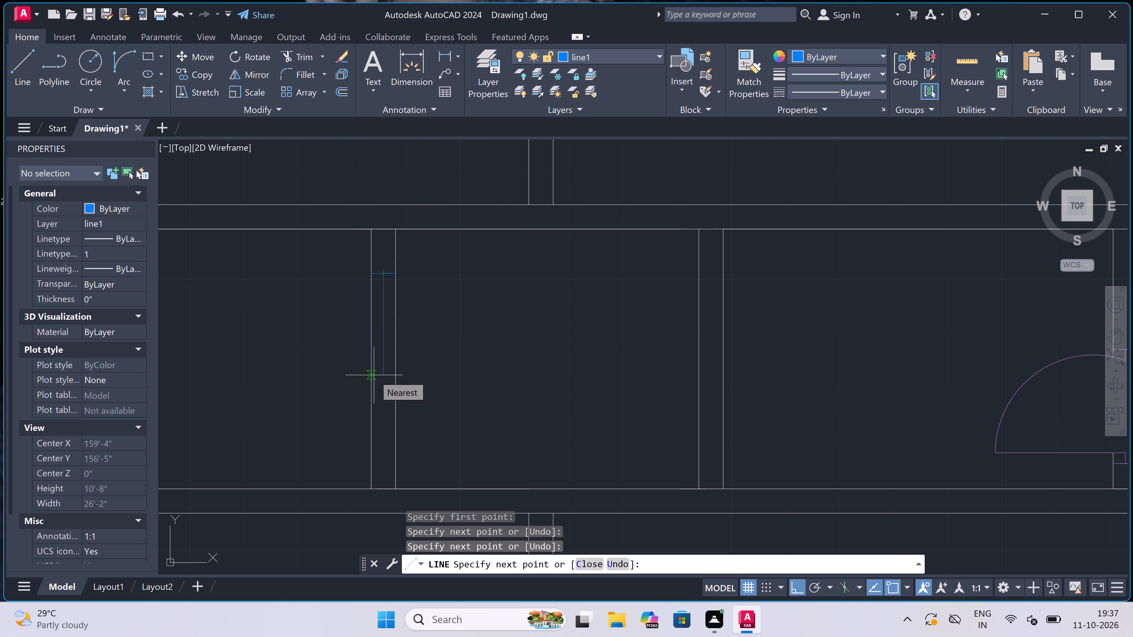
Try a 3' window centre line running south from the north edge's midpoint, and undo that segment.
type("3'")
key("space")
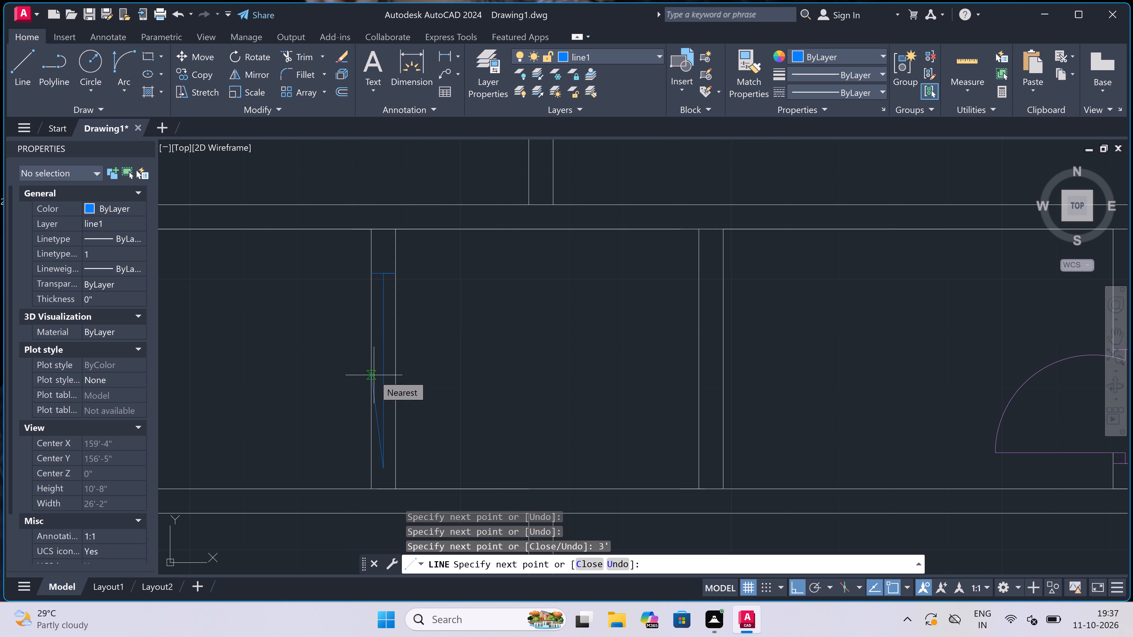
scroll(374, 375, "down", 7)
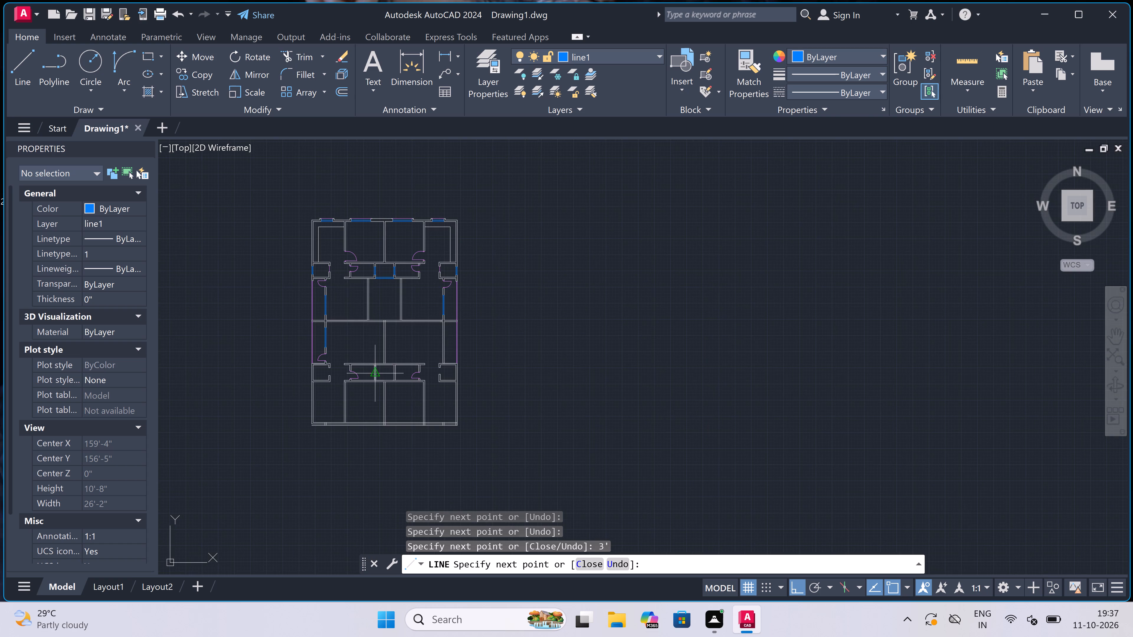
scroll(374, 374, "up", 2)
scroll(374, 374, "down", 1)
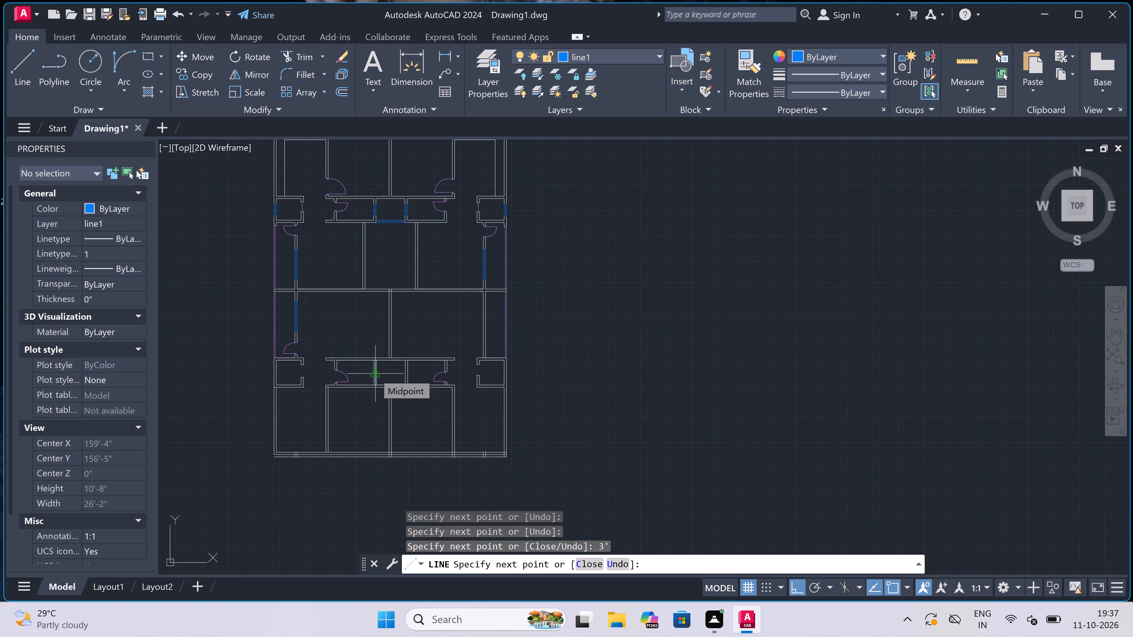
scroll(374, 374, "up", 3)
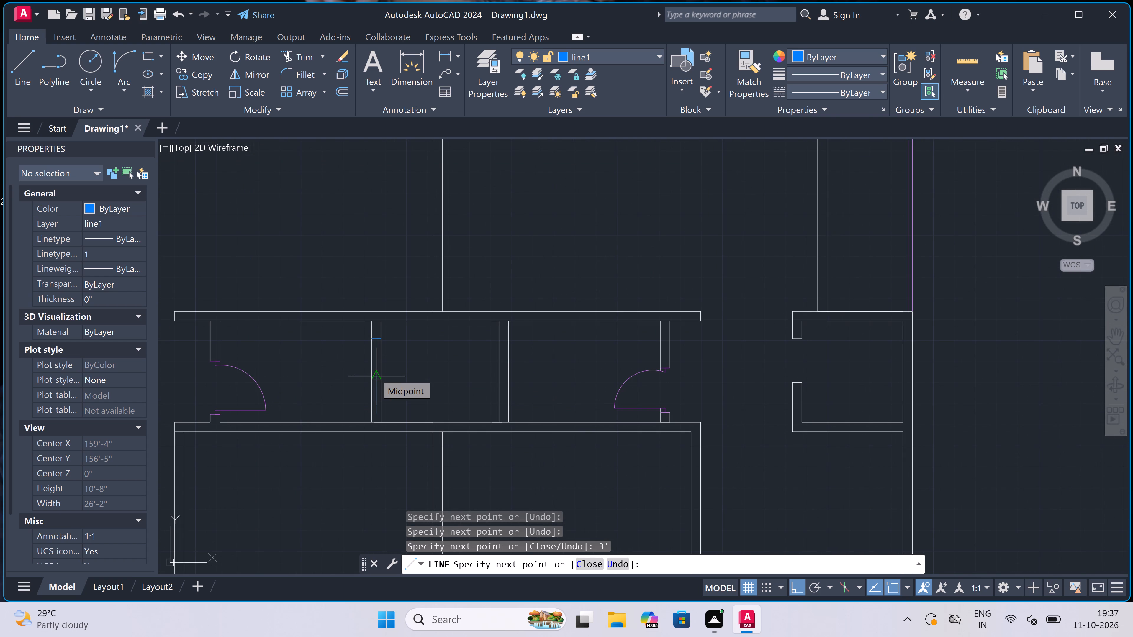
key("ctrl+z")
Draw the window's centre line 2' southward and close its south end with a line across both partition faces.
key("2")
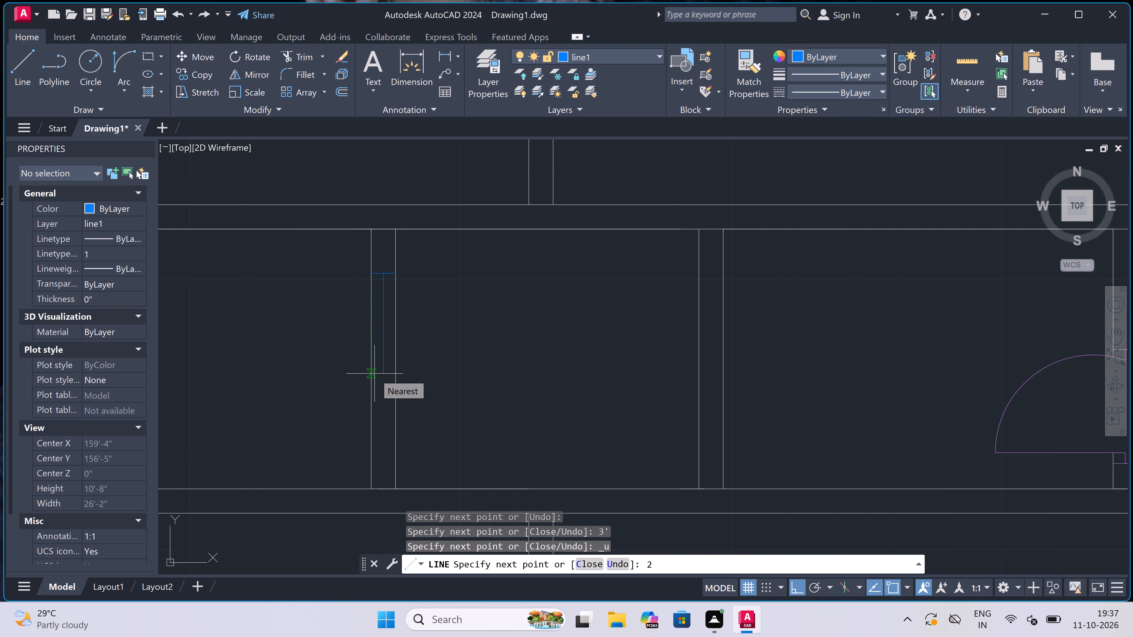
type("'")
key("space")
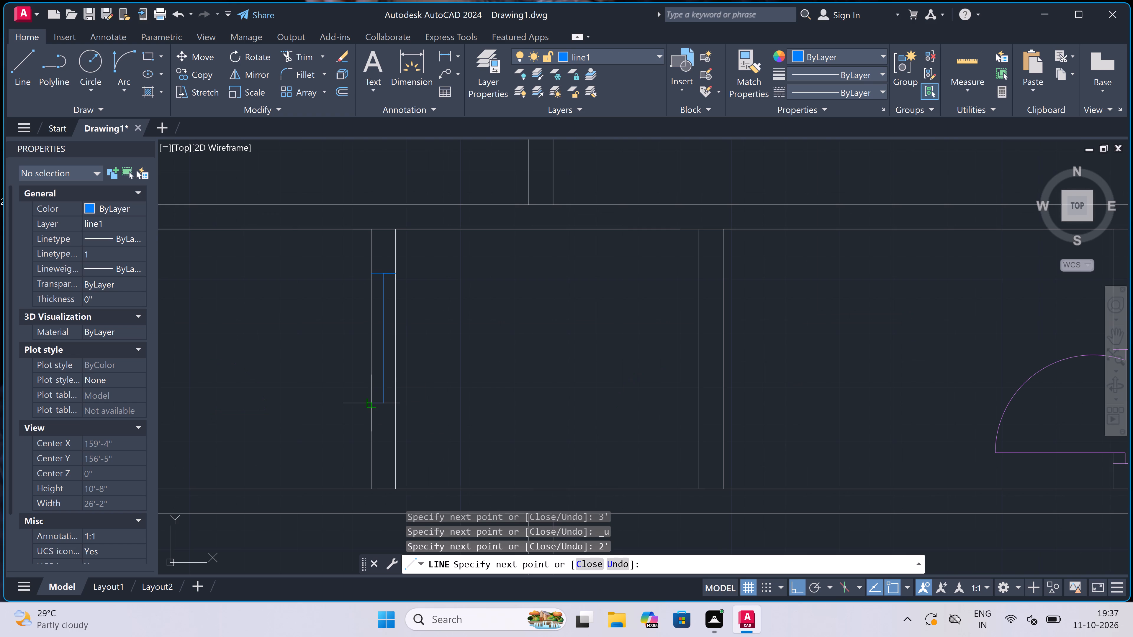
left_click(370, 400)
left_click(397, 401)
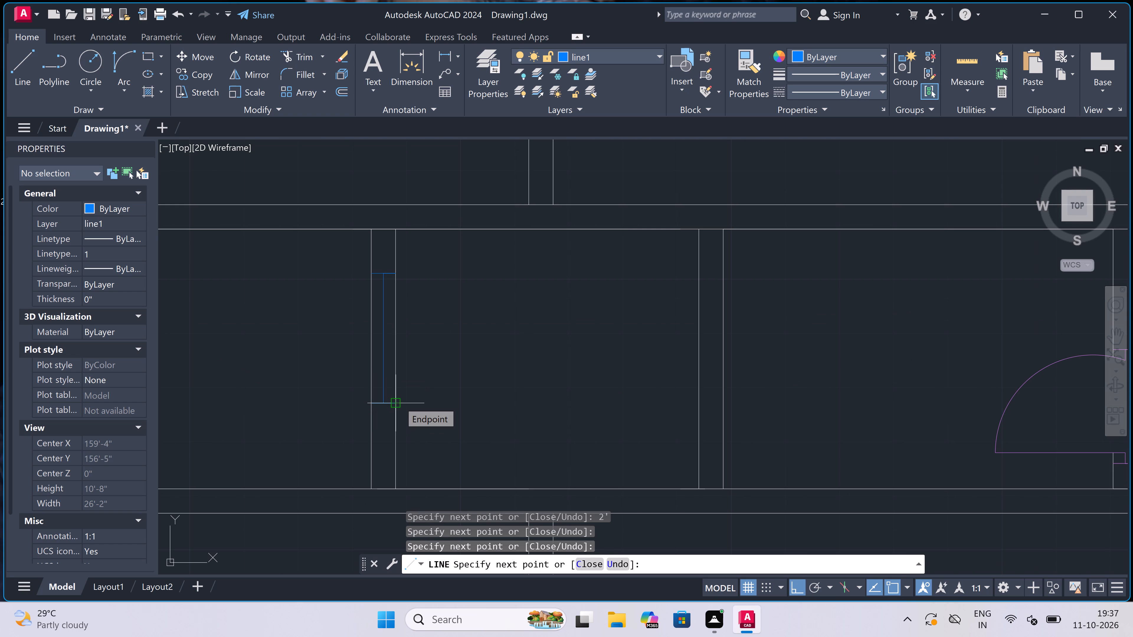
key("Escape")
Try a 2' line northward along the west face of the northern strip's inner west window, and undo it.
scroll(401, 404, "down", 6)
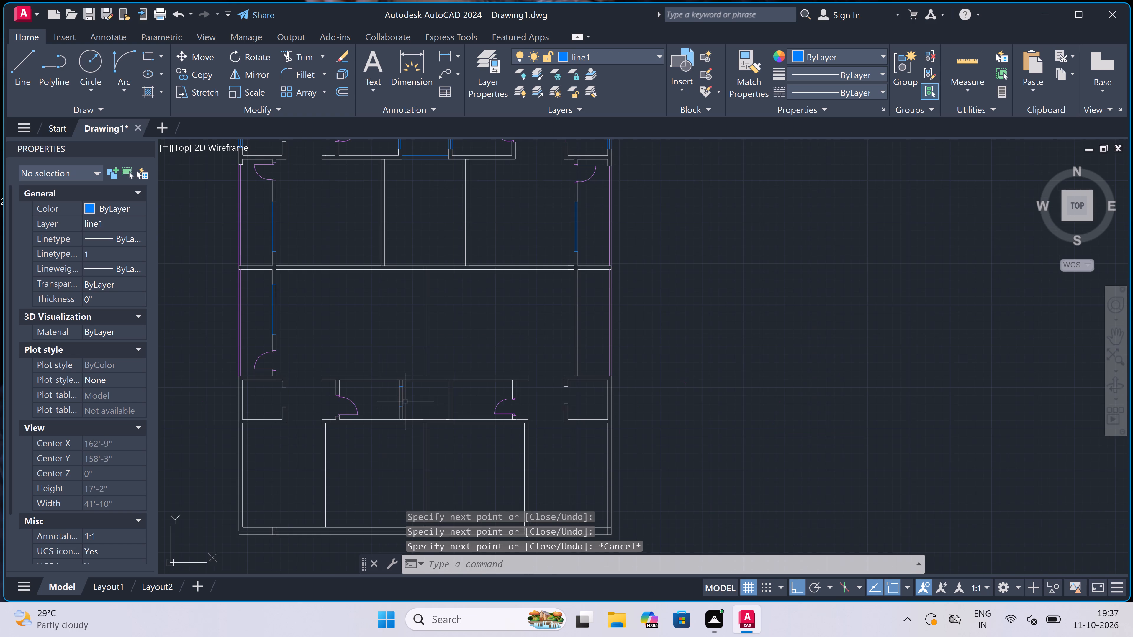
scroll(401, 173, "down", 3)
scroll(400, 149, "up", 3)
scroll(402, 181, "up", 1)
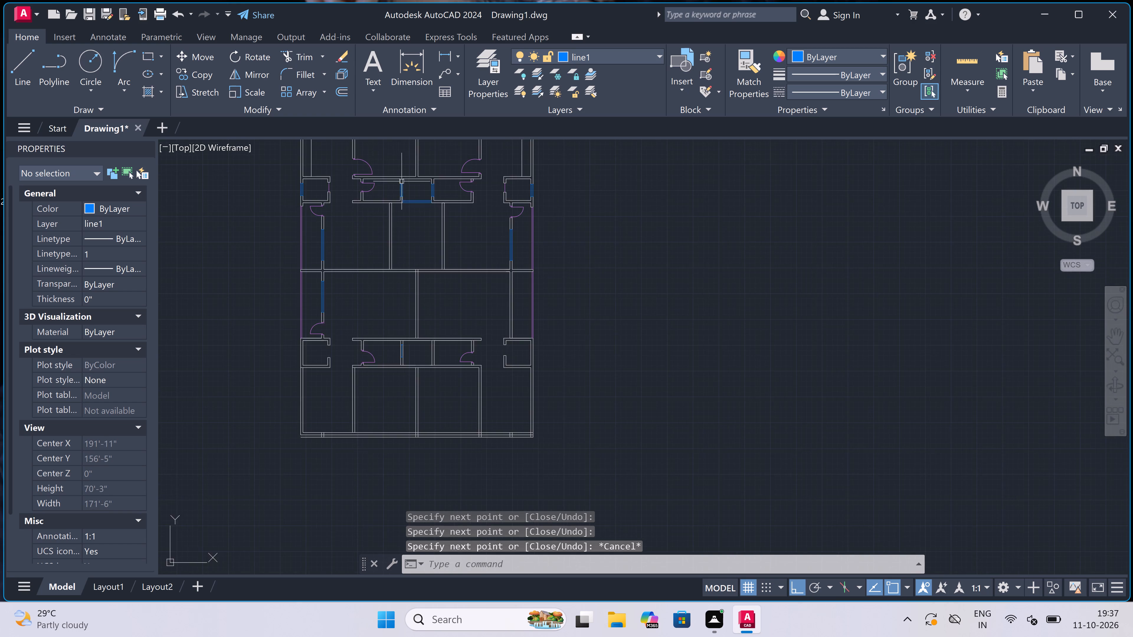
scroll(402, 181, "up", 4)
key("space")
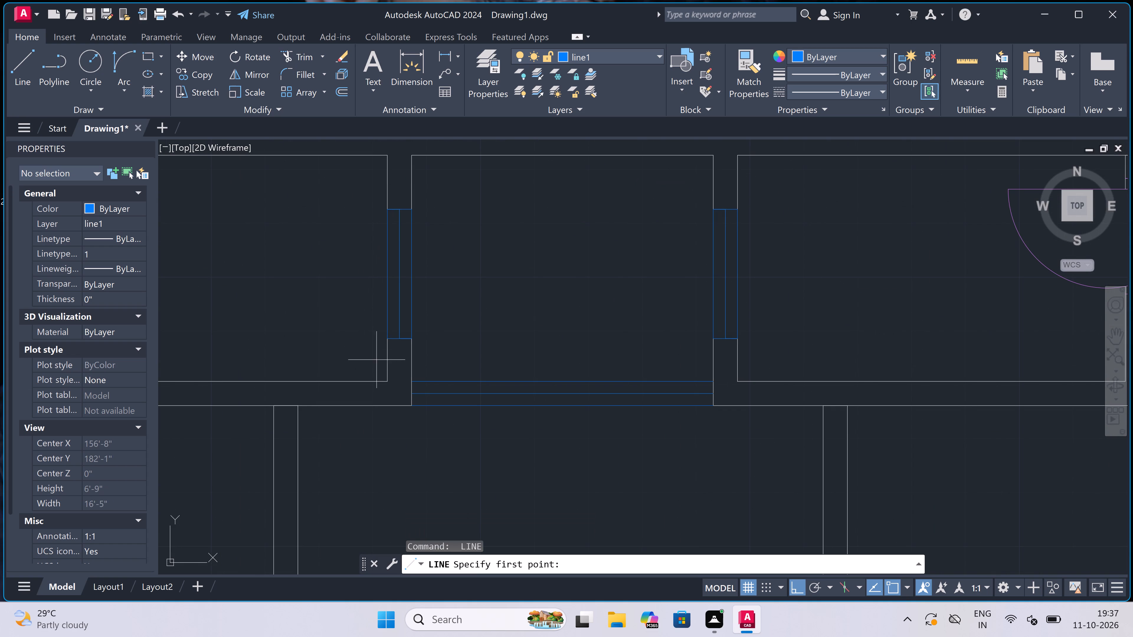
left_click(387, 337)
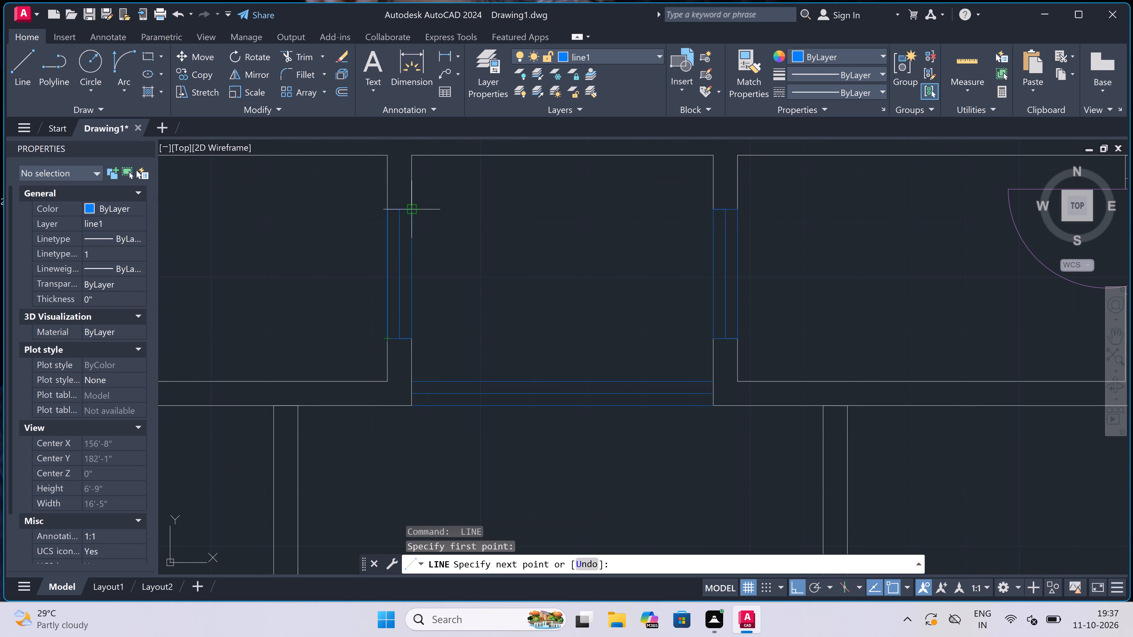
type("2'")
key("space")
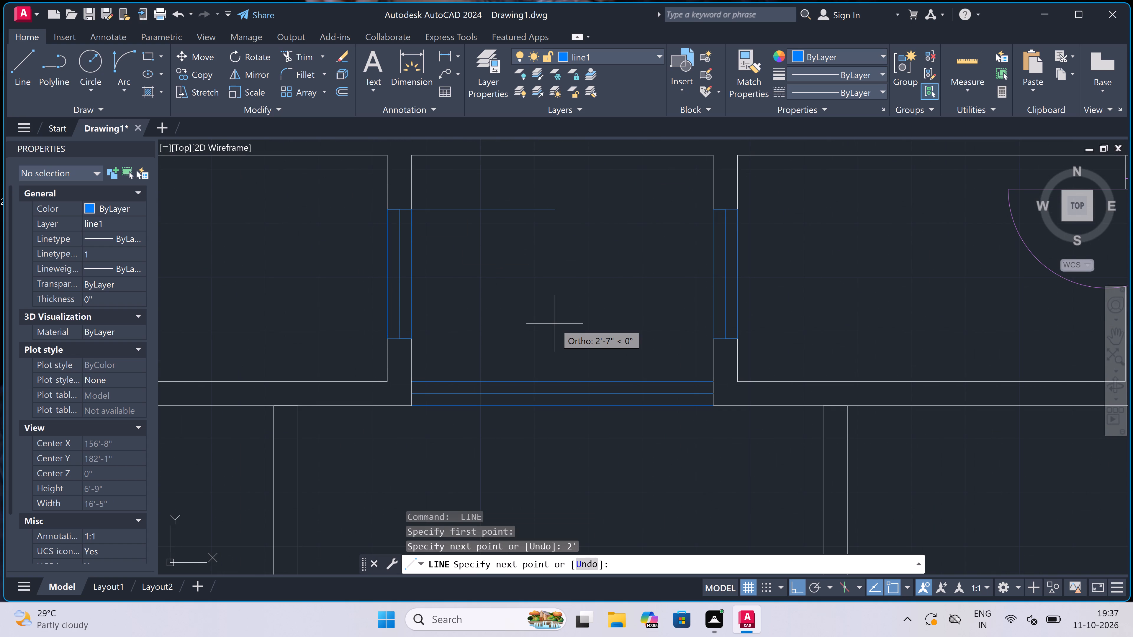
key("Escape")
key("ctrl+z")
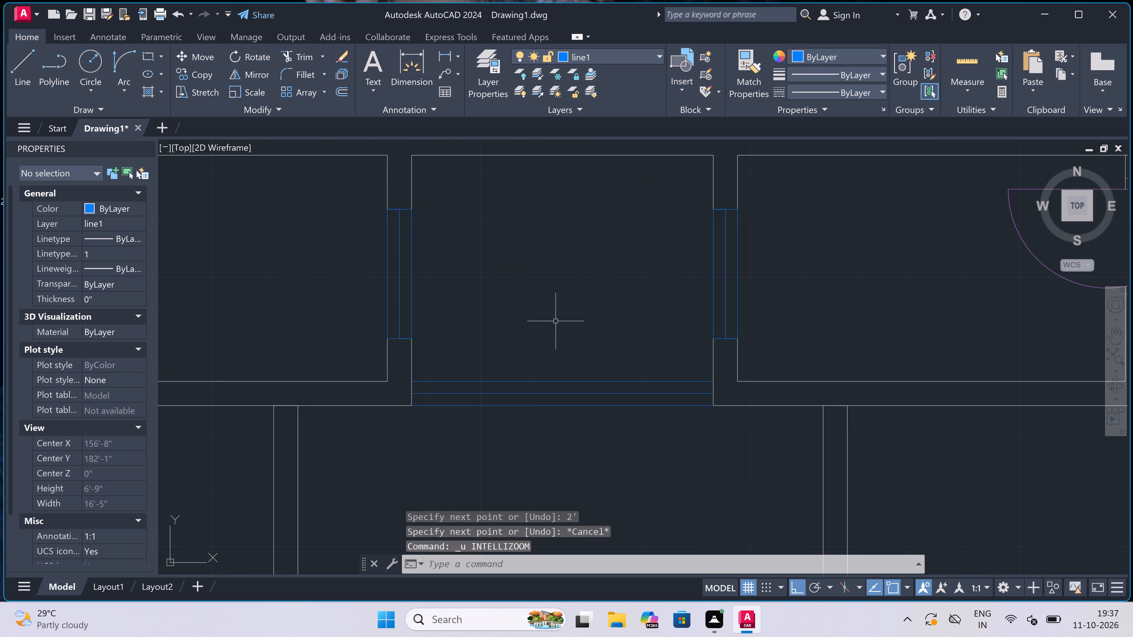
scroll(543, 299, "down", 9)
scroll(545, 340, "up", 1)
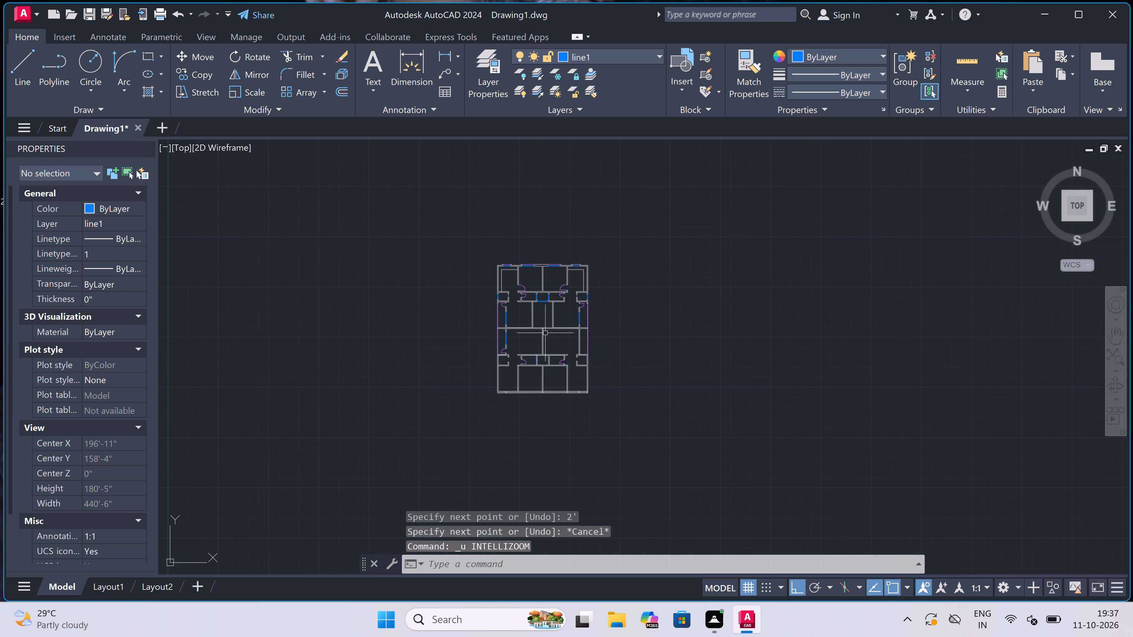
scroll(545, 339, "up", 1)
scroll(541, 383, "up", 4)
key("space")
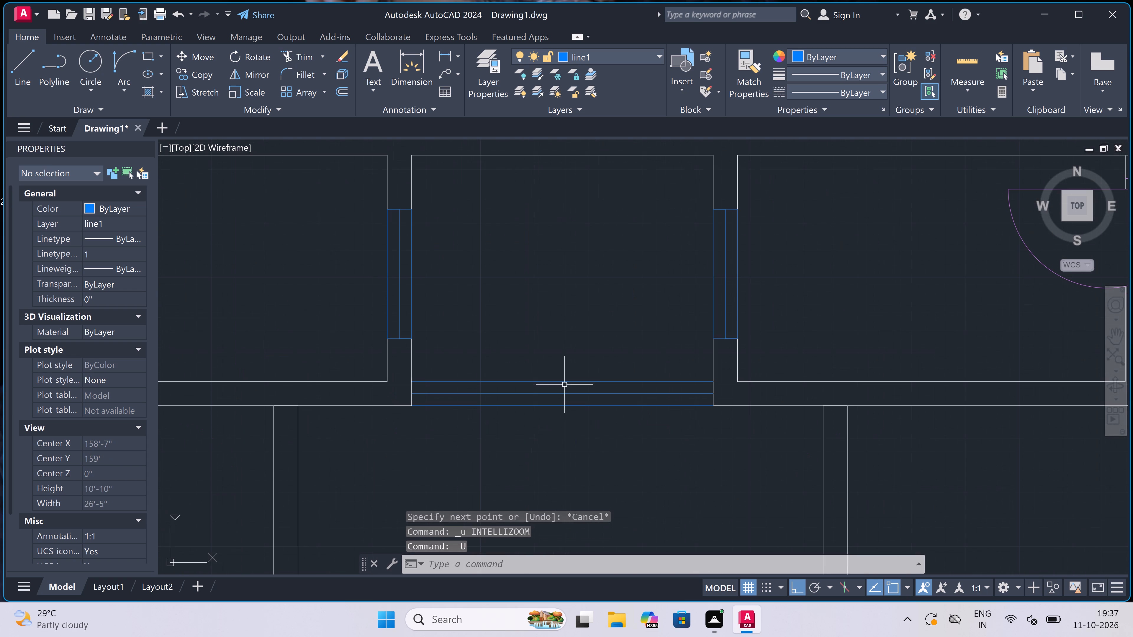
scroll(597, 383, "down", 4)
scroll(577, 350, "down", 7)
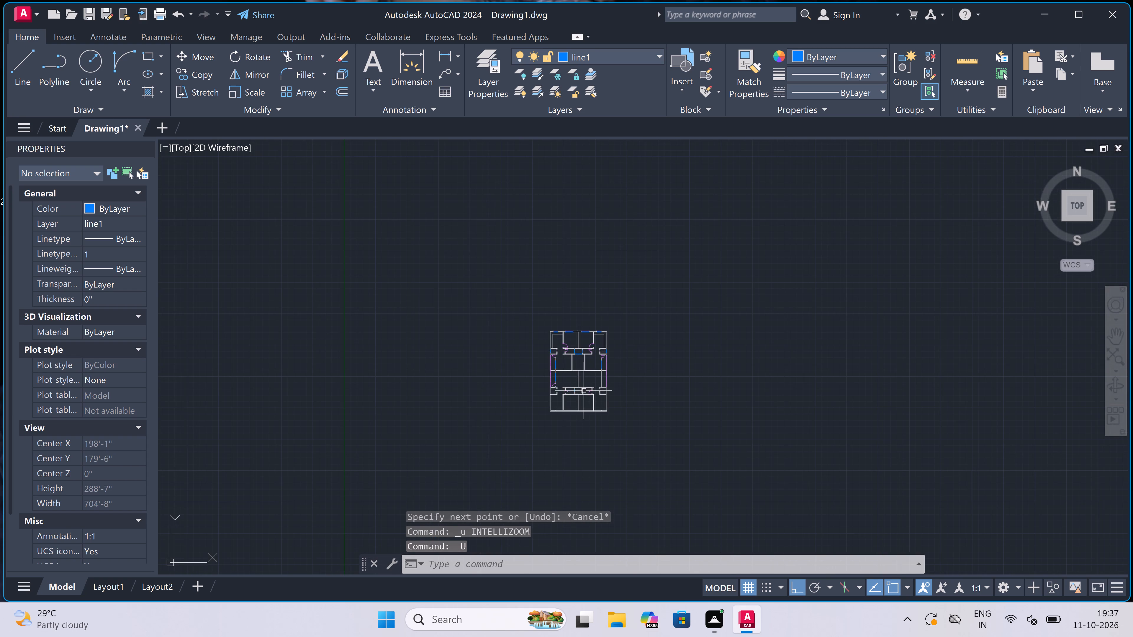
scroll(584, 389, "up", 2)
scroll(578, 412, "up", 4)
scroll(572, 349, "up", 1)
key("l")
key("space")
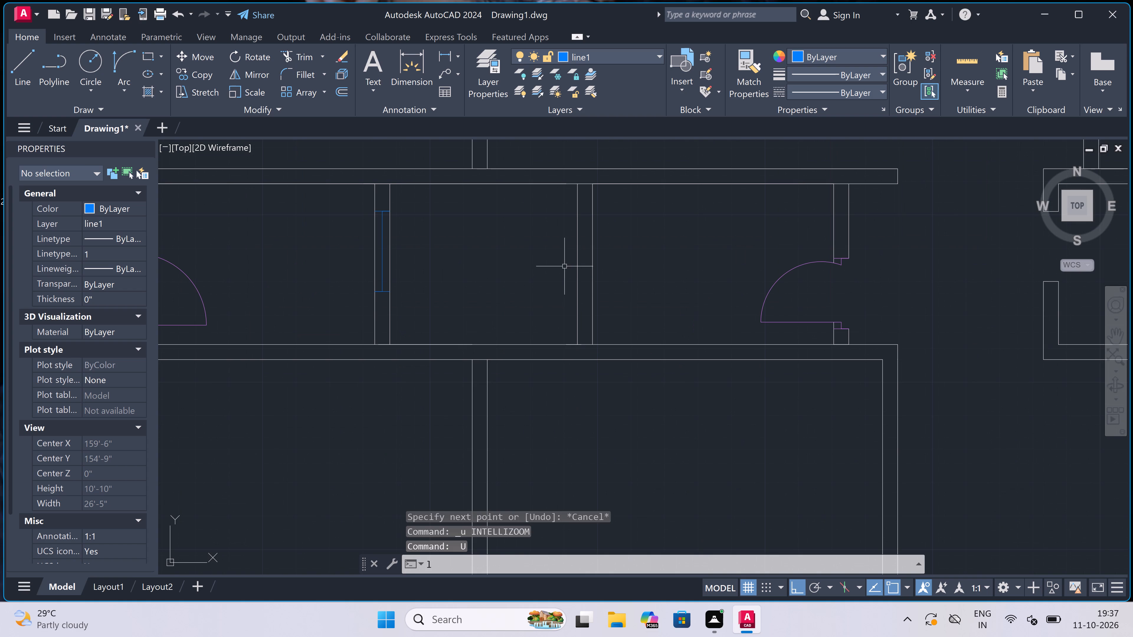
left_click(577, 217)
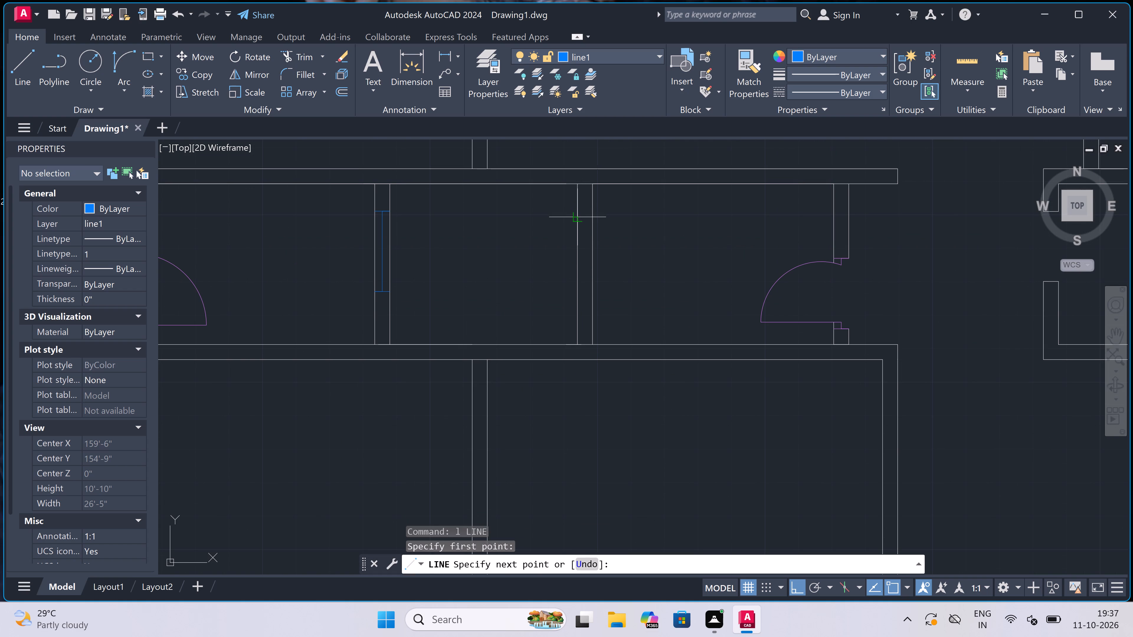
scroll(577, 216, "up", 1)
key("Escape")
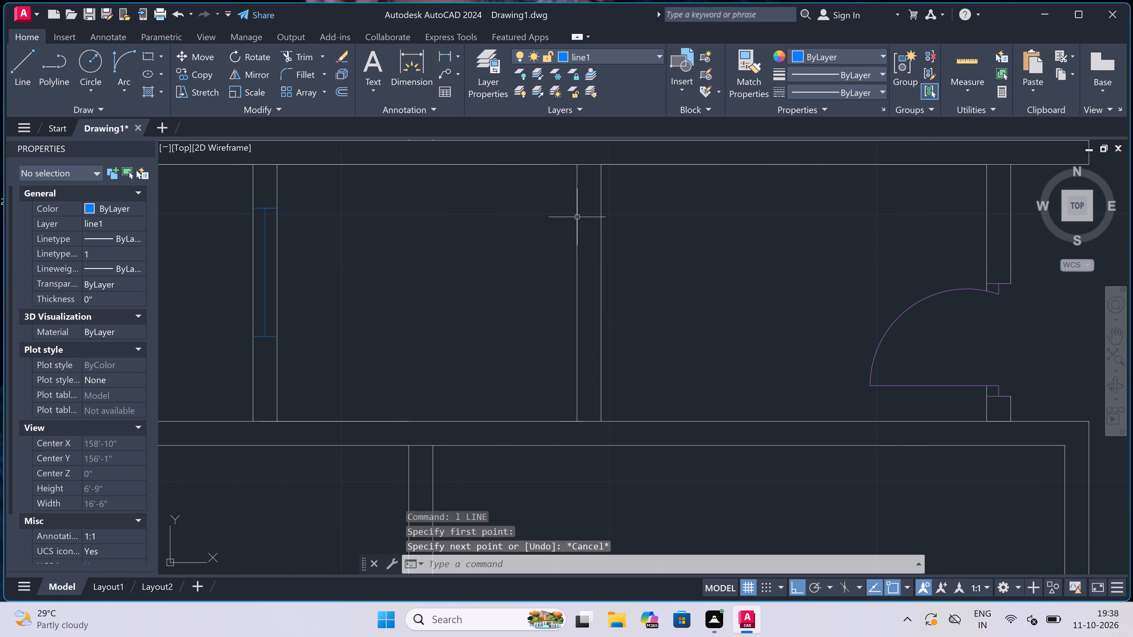
Draw a window across the southern strip's inner east partition: north edge, 2' centre line southward from its midpoint, and south edge.
key("space")
left_click(578, 223)
left_click(599, 226)
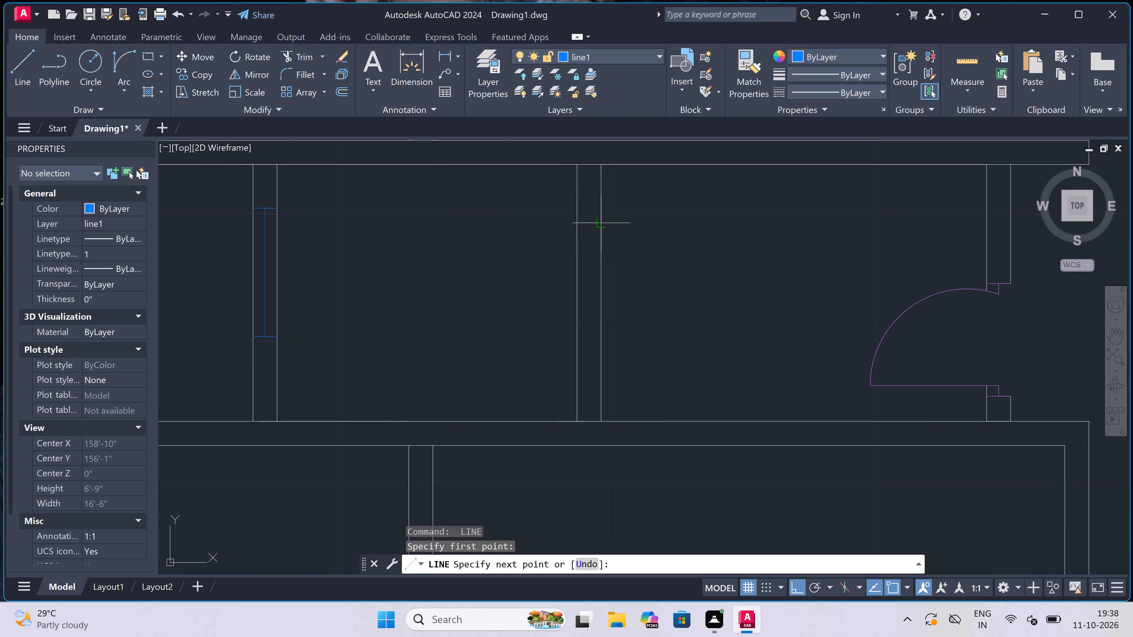
left_click(592, 224)
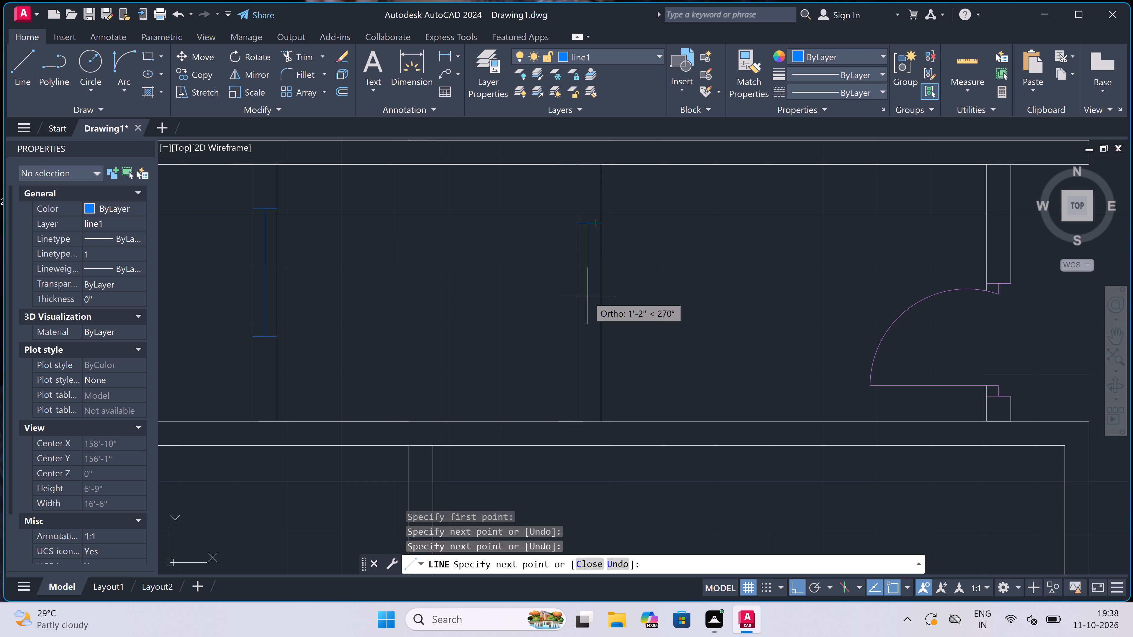
type("2'")
key("space")
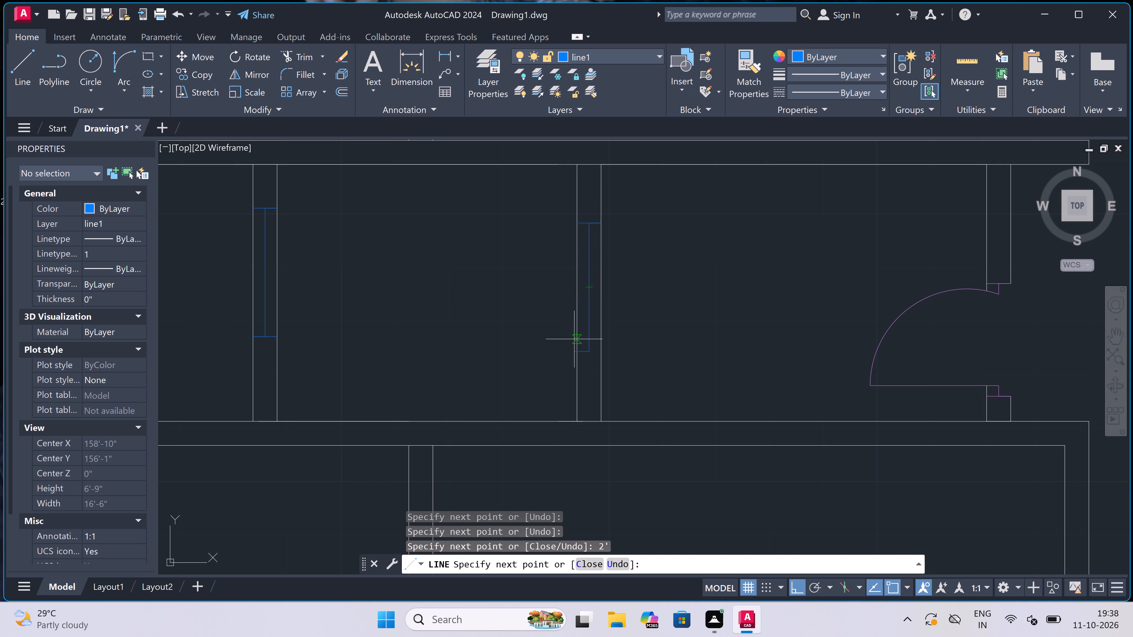
left_click(577, 356)
left_click(605, 352)
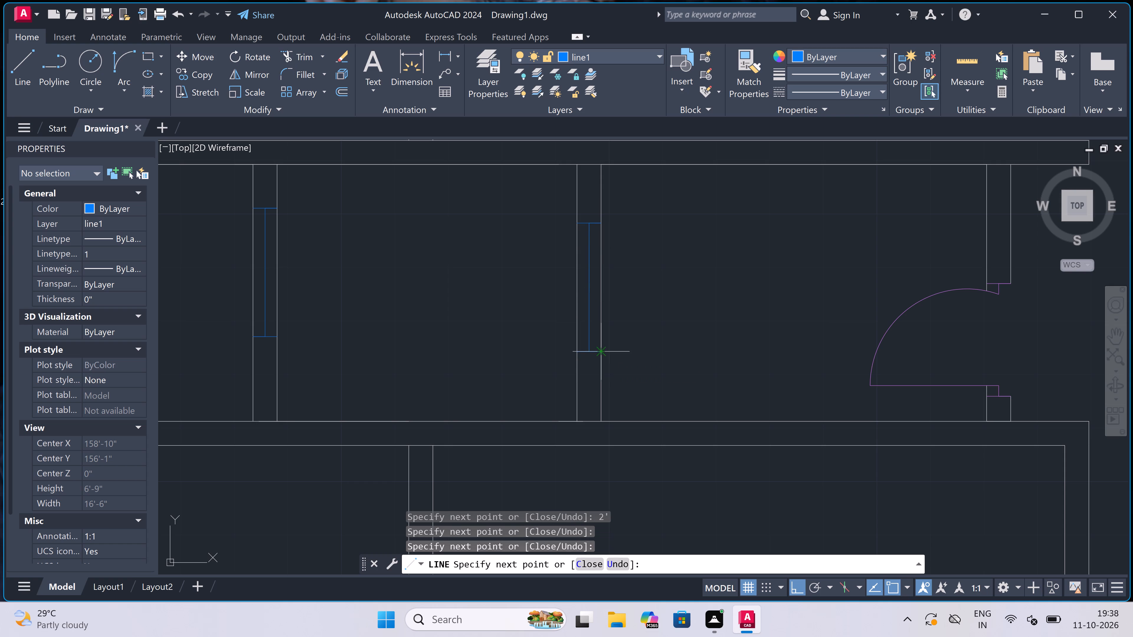
key("Escape")
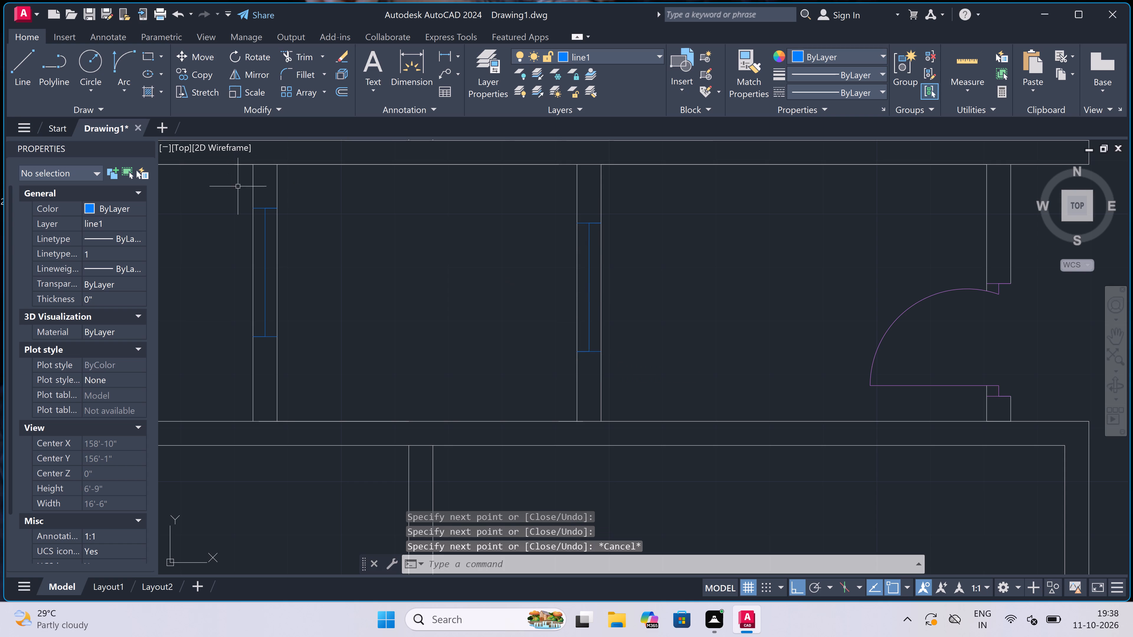
Move the inner west partition's window lines south along the wall, with ortho off, to align with the inner east window's north edge.
key("space")
scroll(263, 201, "up", 1)
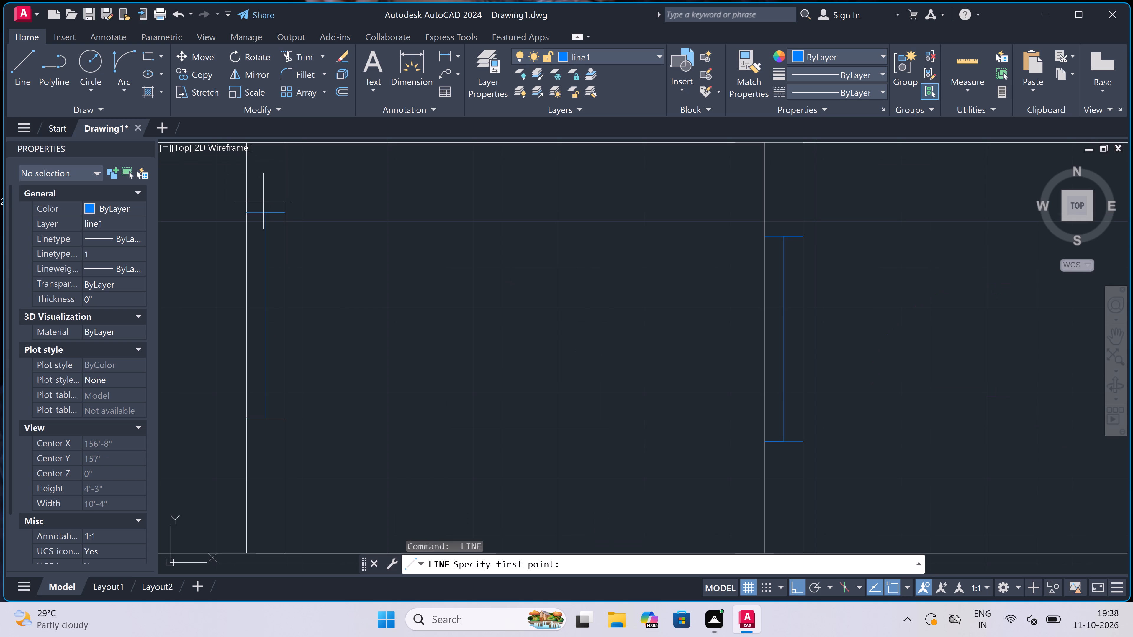
key("Escape")
left_click_drag(278, 193, 279, 197)
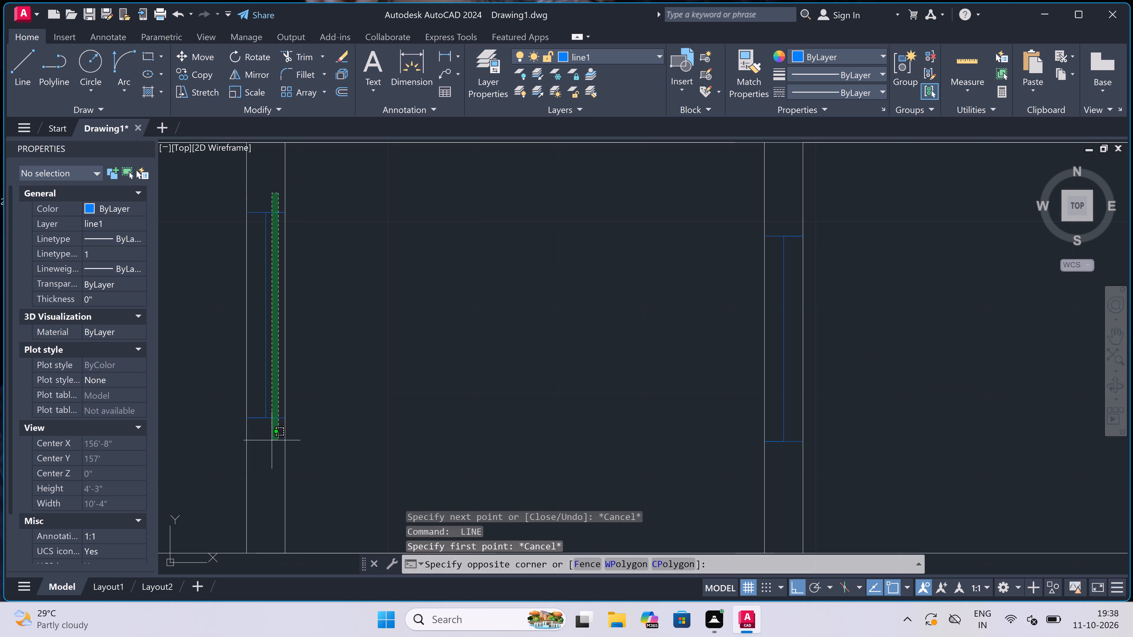
left_click(260, 434)
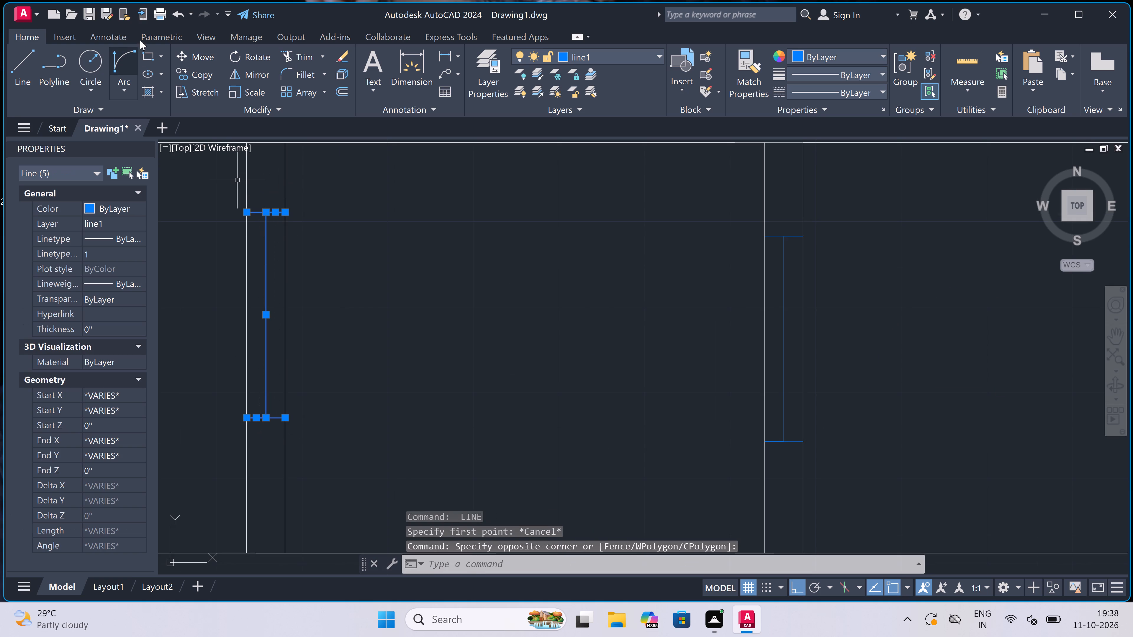
left_click(199, 54)
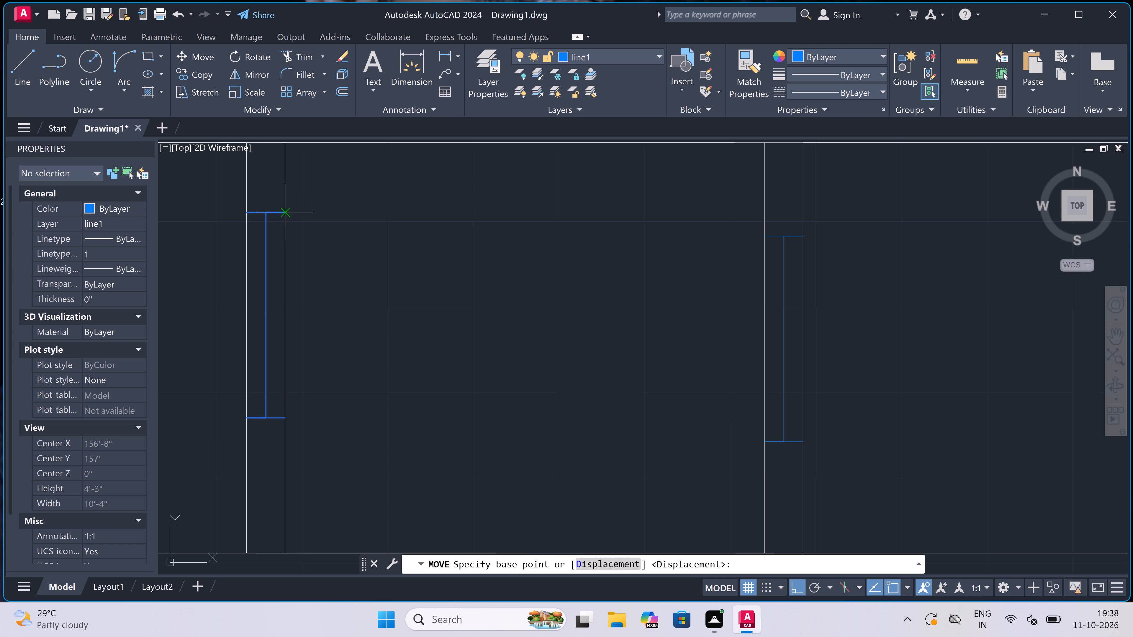
left_click(284, 208)
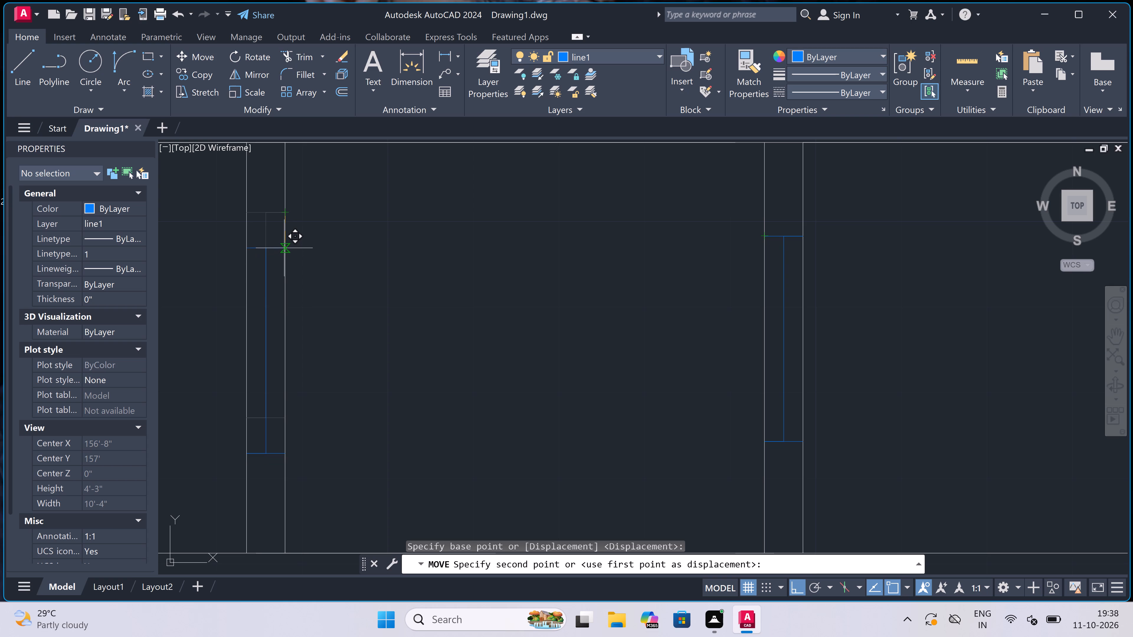
key("F8")
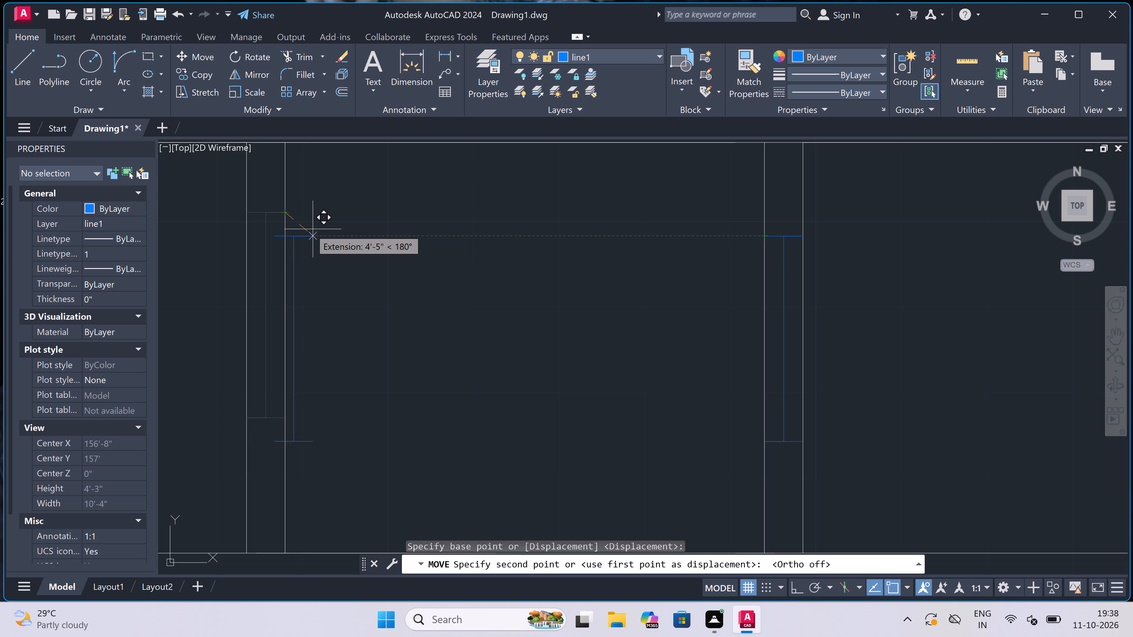
left_click(284, 236)
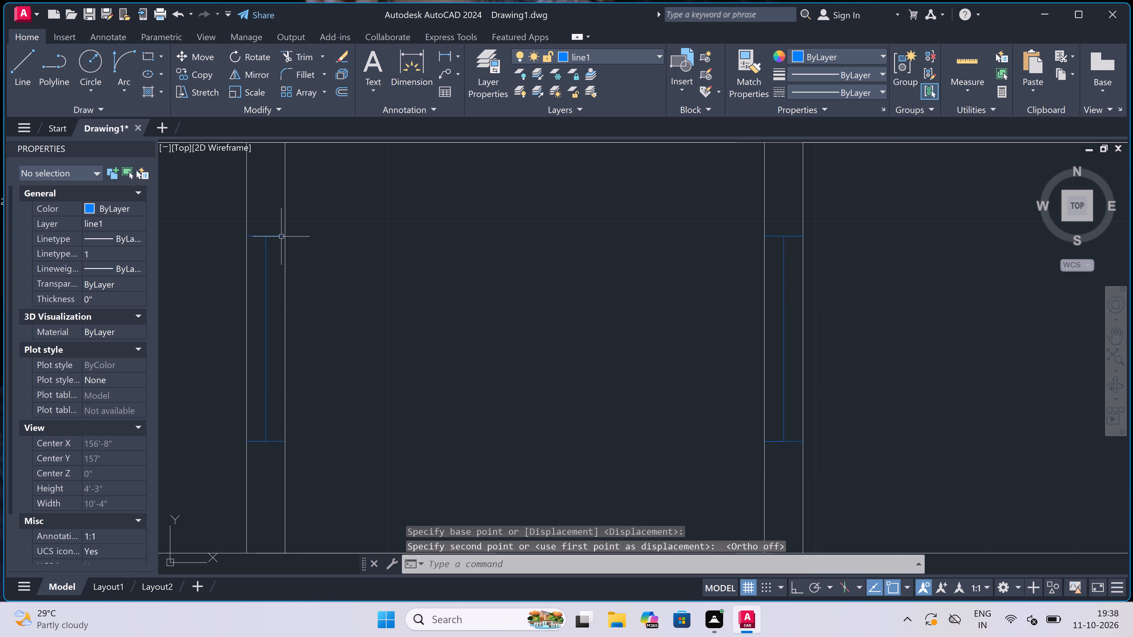
Trim both wall faces of the inner west and inner east partitions between their windows' north and south edges.
scroll(410, 239, "down", 2)
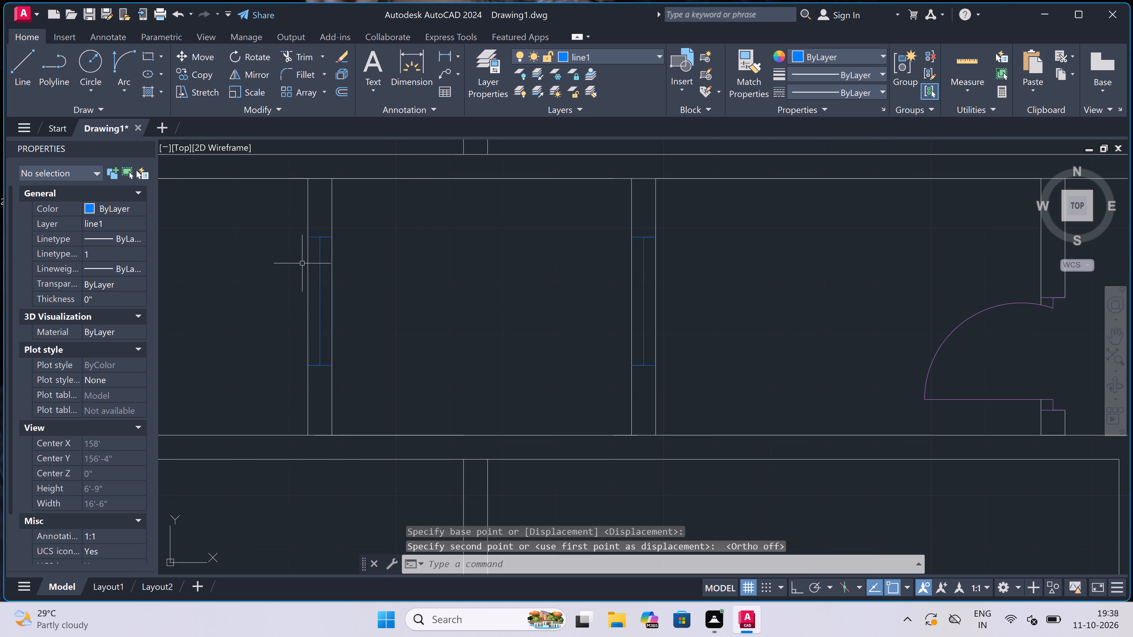
key("t")
key("r")
key("space")
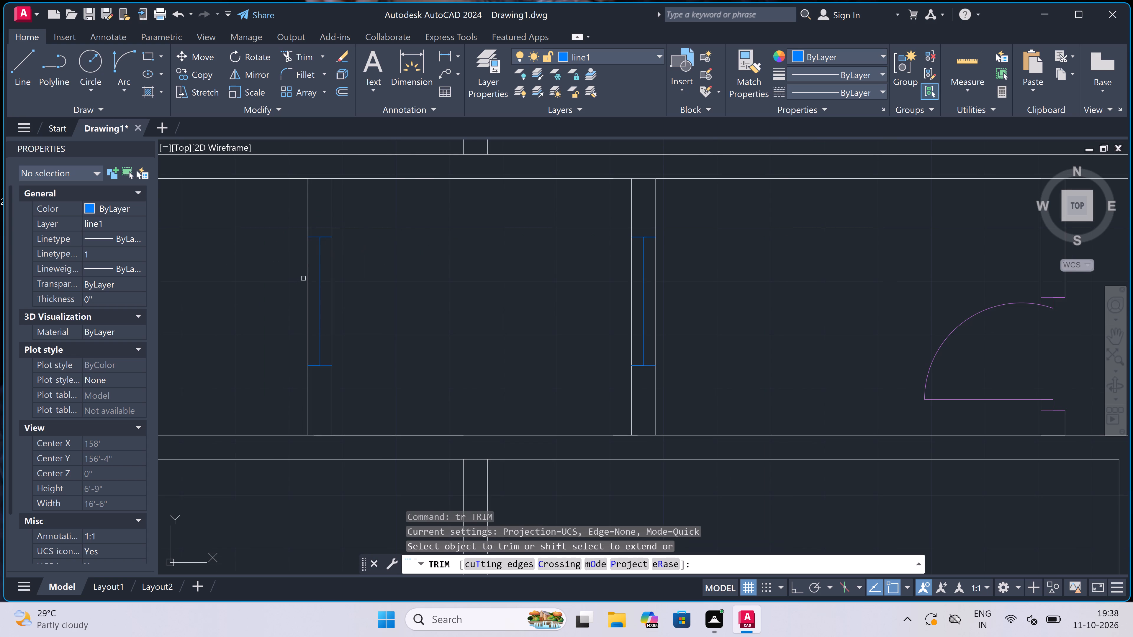
left_click(307, 276)
left_click(330, 277)
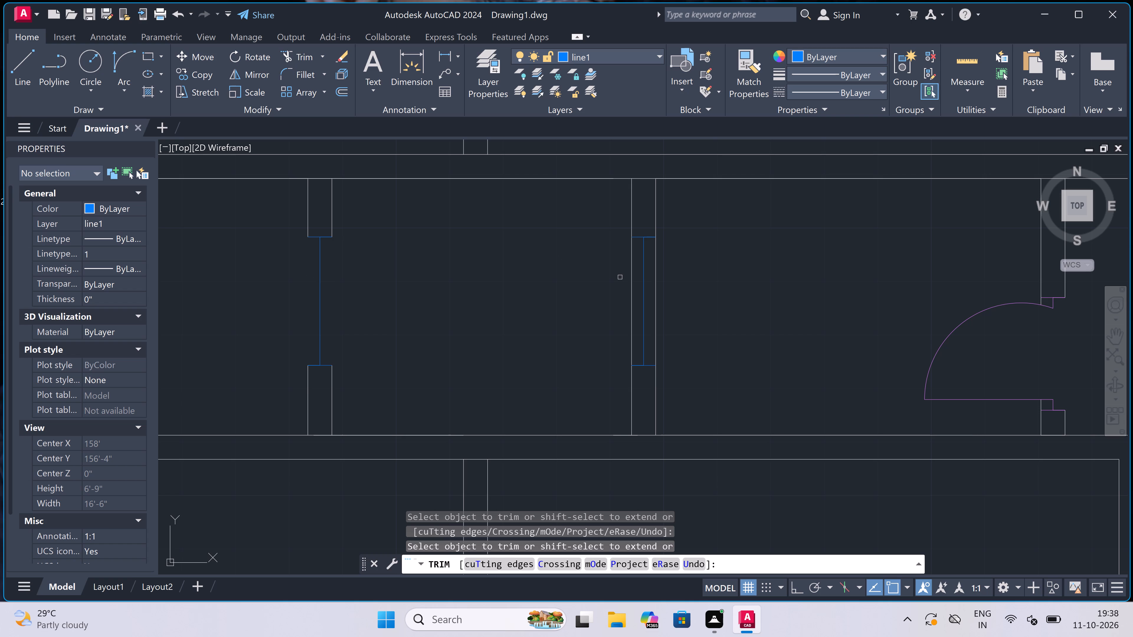
left_click(631, 280)
left_click(654, 280)
key("Escape")
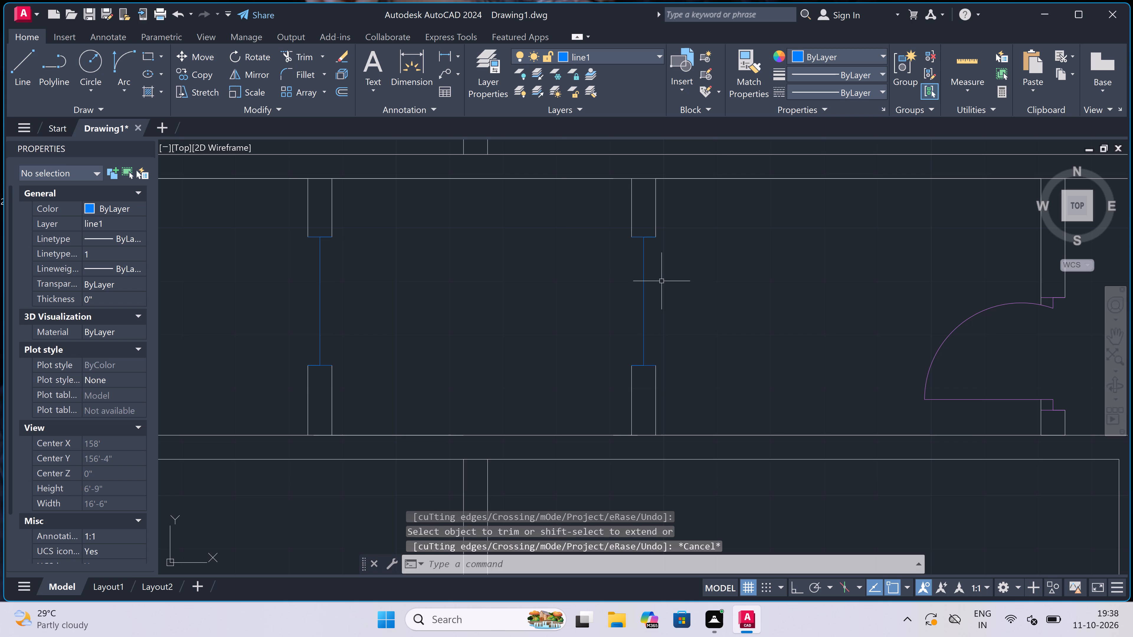
Draw the east and west face lines of the southern strip's inner east window between its north and south edges.
type("l")
key("space")
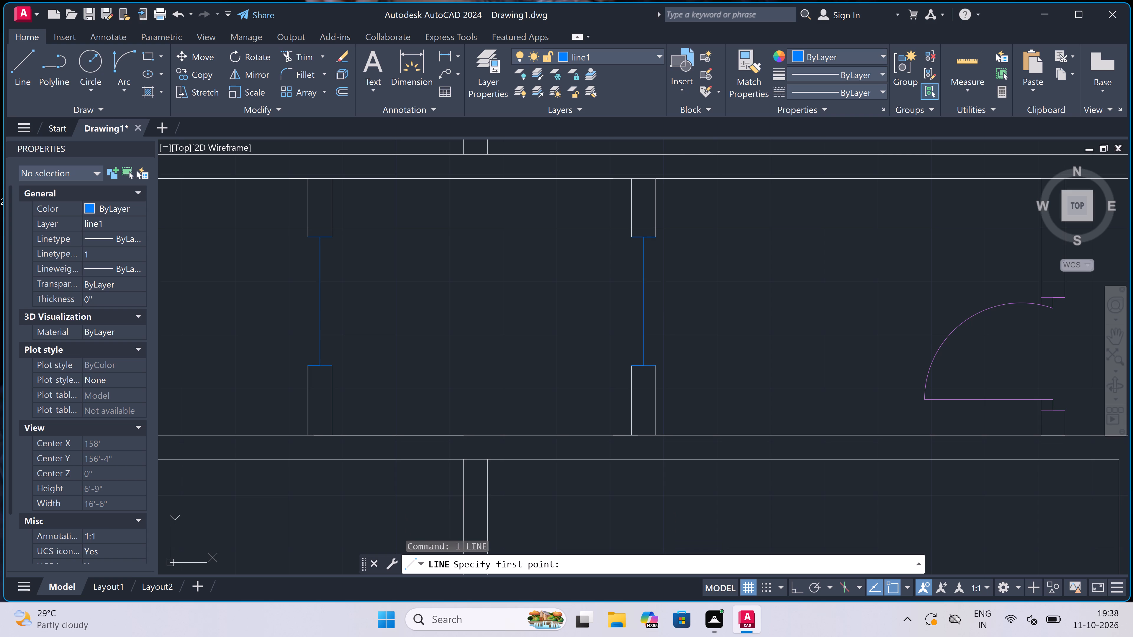
left_click(658, 234)
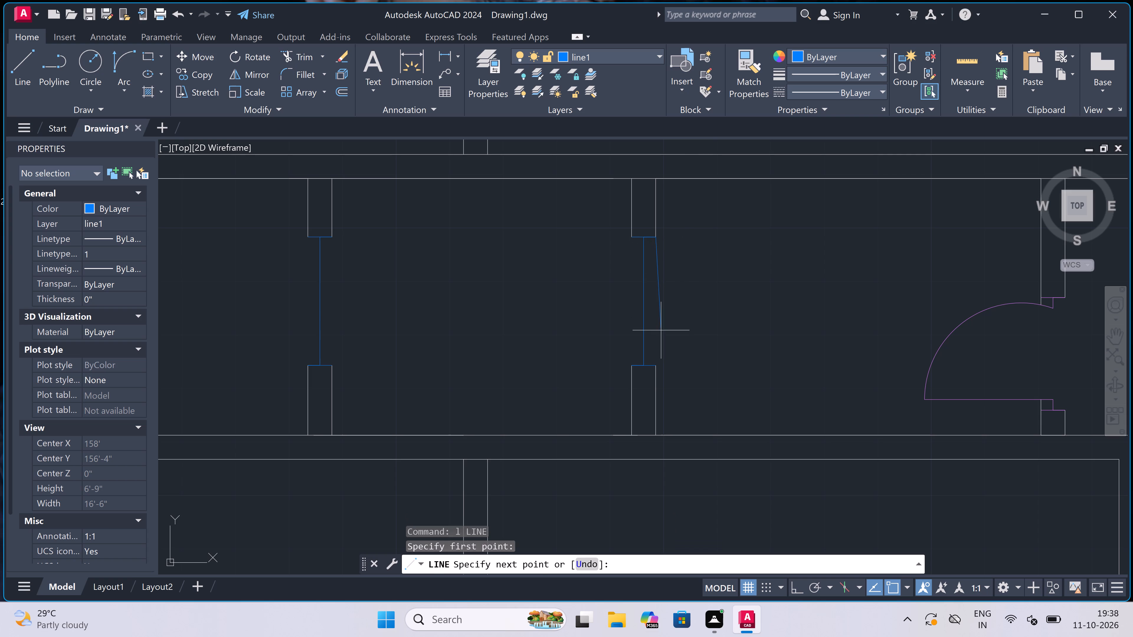
left_click(655, 360)
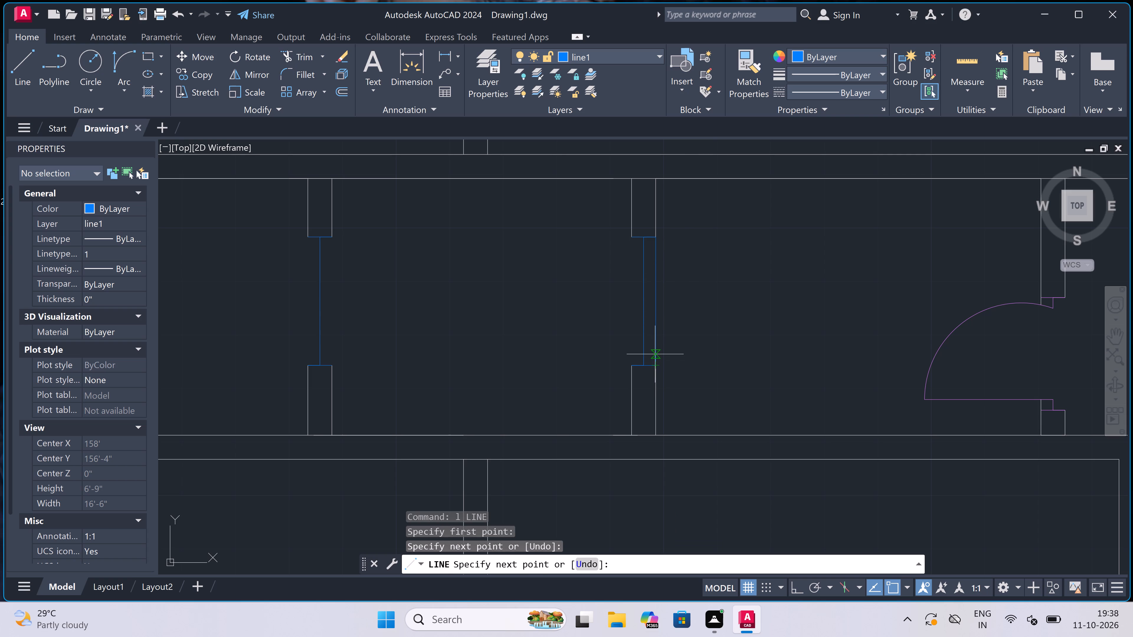
key("Escape")
key("space")
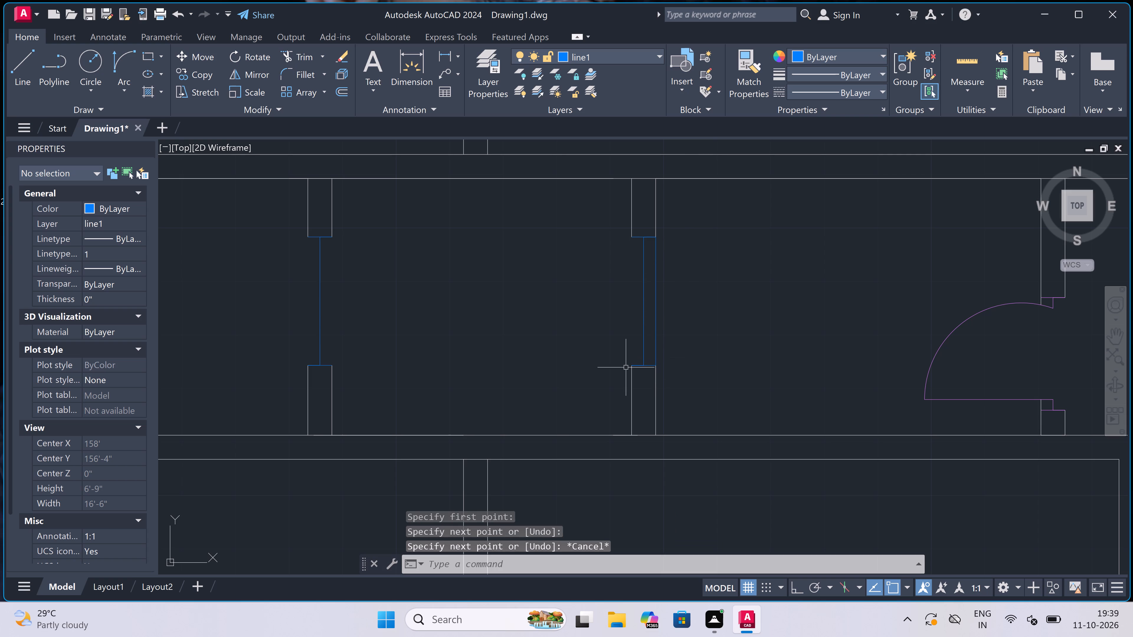
left_click_drag(629, 364, 629, 362)
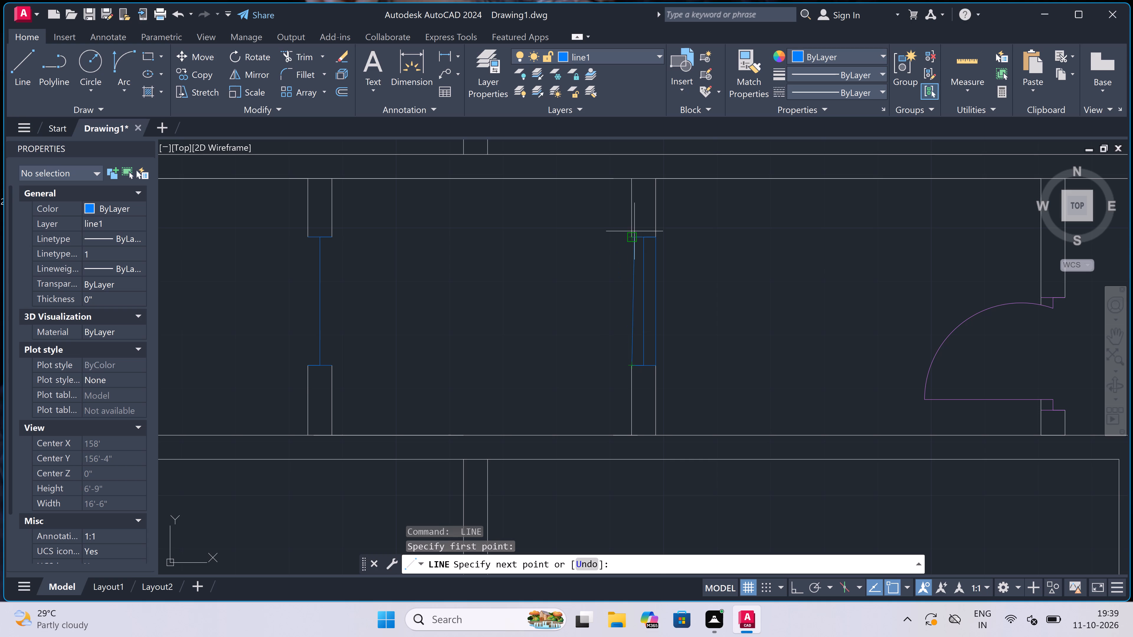
scroll(633, 234, "up", 1)
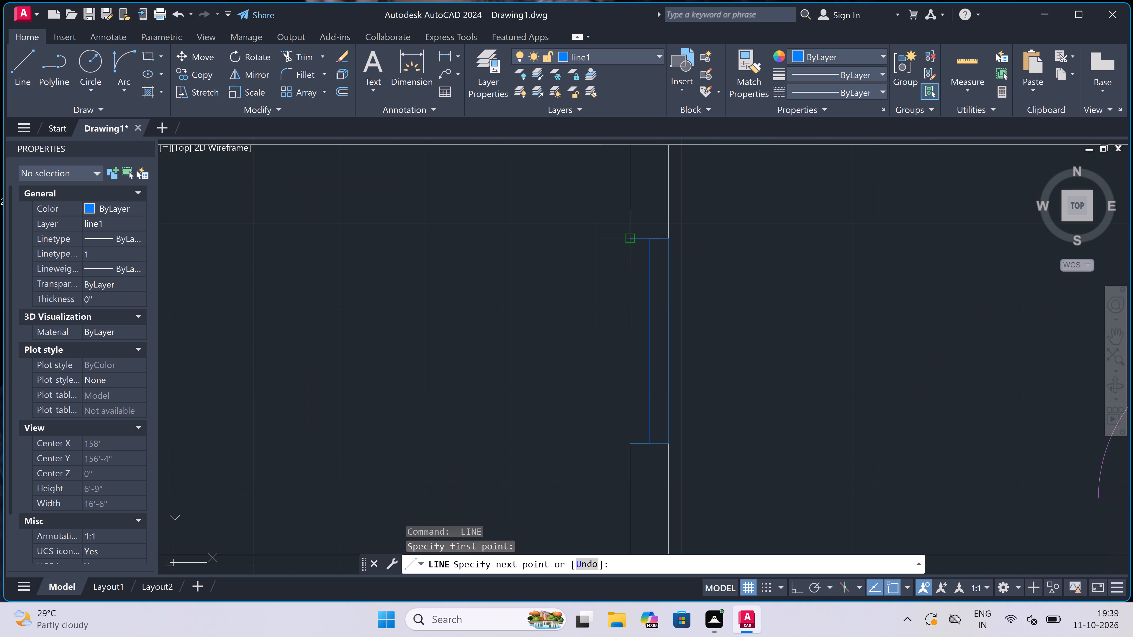
left_click(633, 234)
key("Escape")
scroll(637, 320, "down", 5)
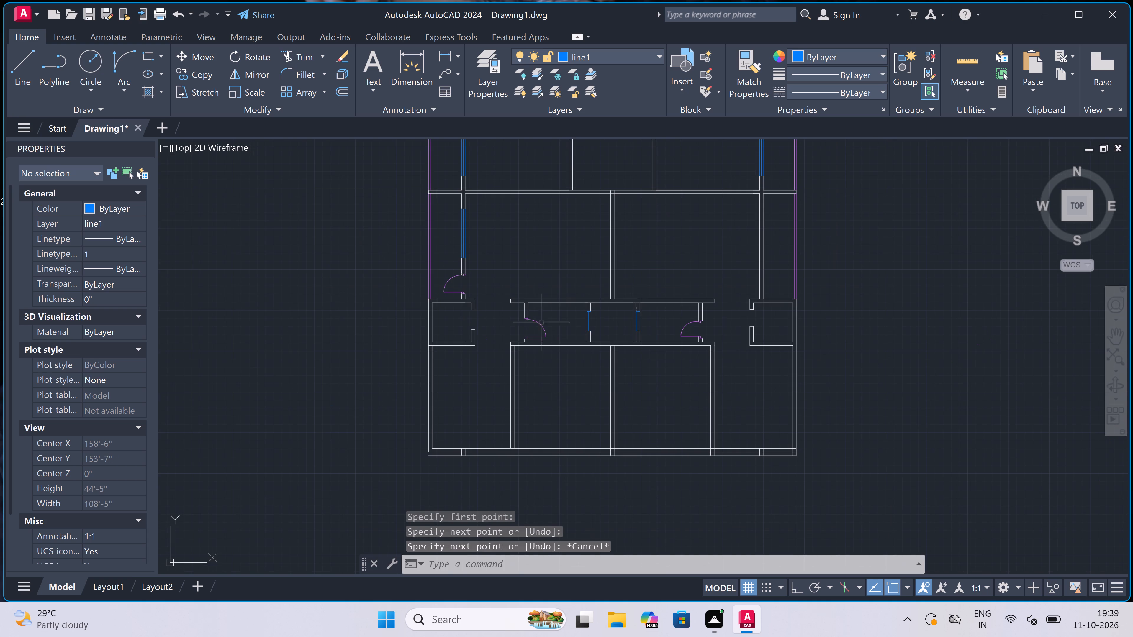
Draw the east and west face lines of the southern strip's inner west window between its north and south edges.
scroll(566, 311, "up", 3)
scroll(664, 315, "up", 1)
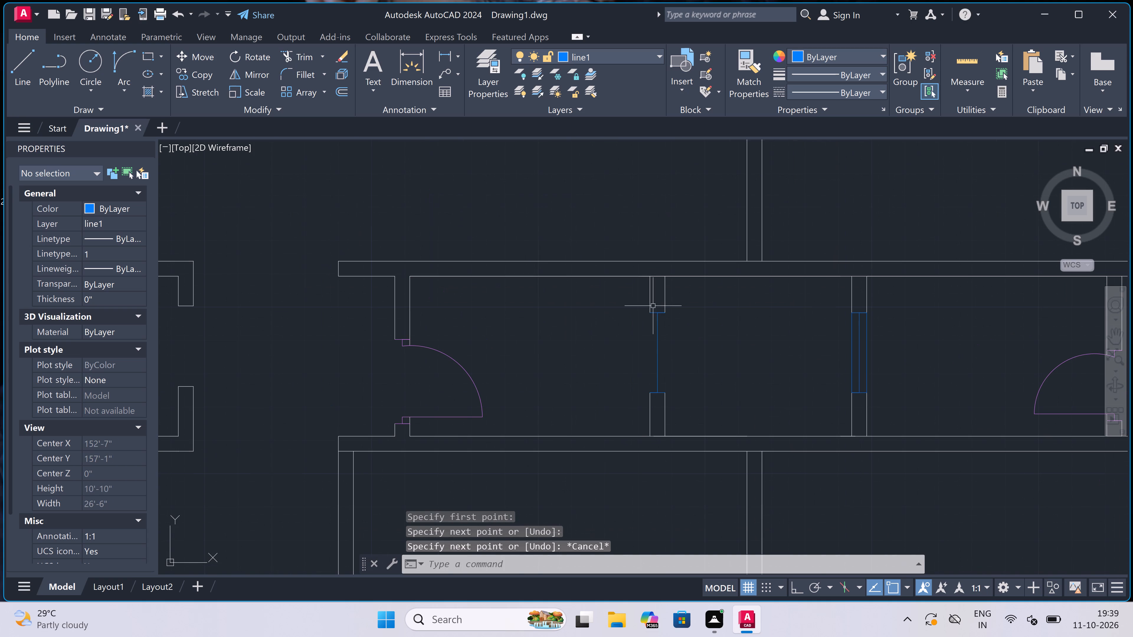
key("space")
left_click(664, 312)
left_click(666, 437)
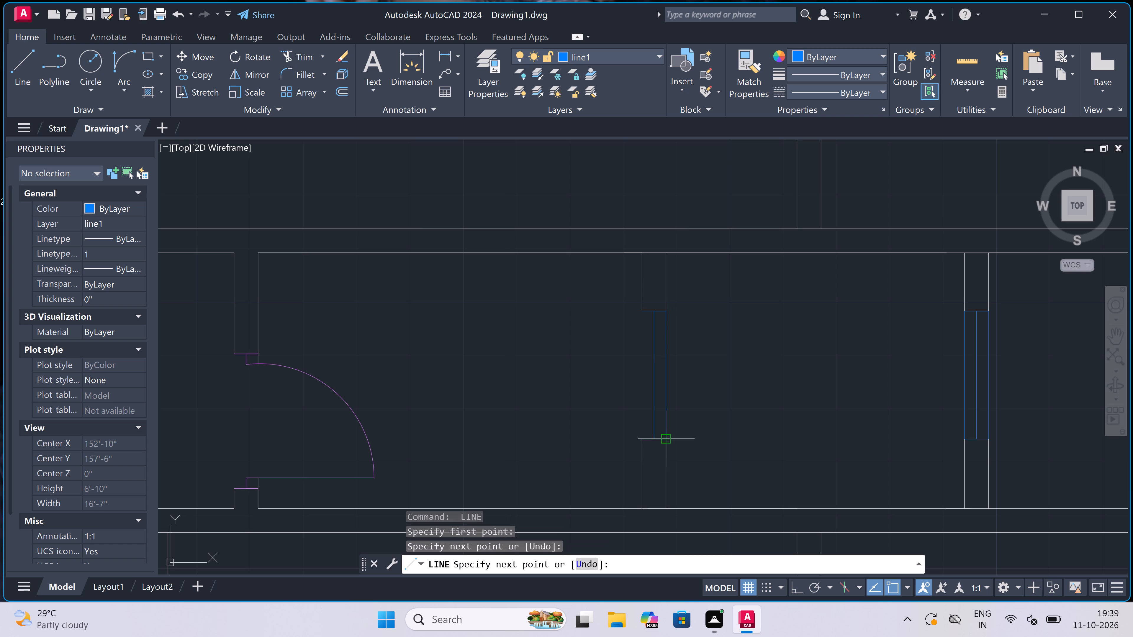
key("Escape")
key("space")
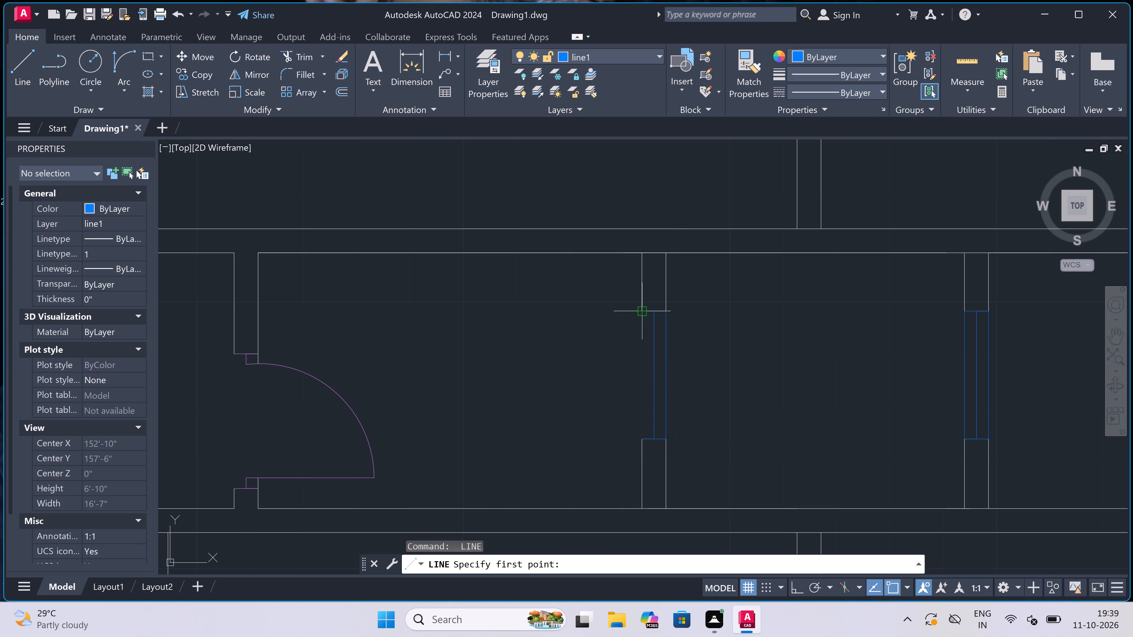
left_click(640, 306)
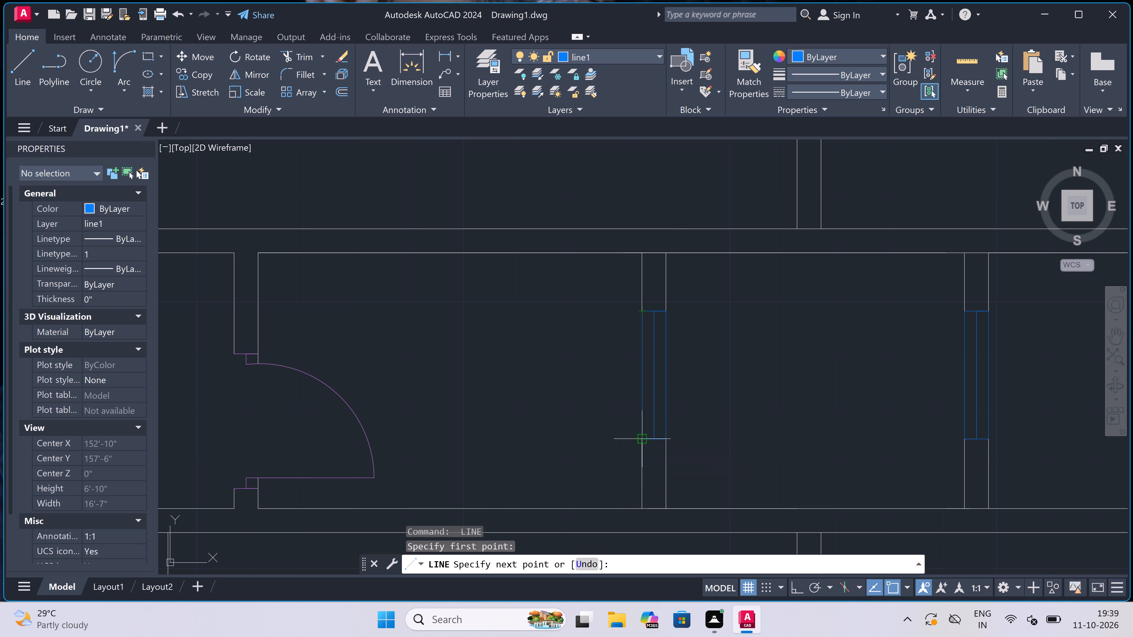
key("F8")
left_click(639, 440)
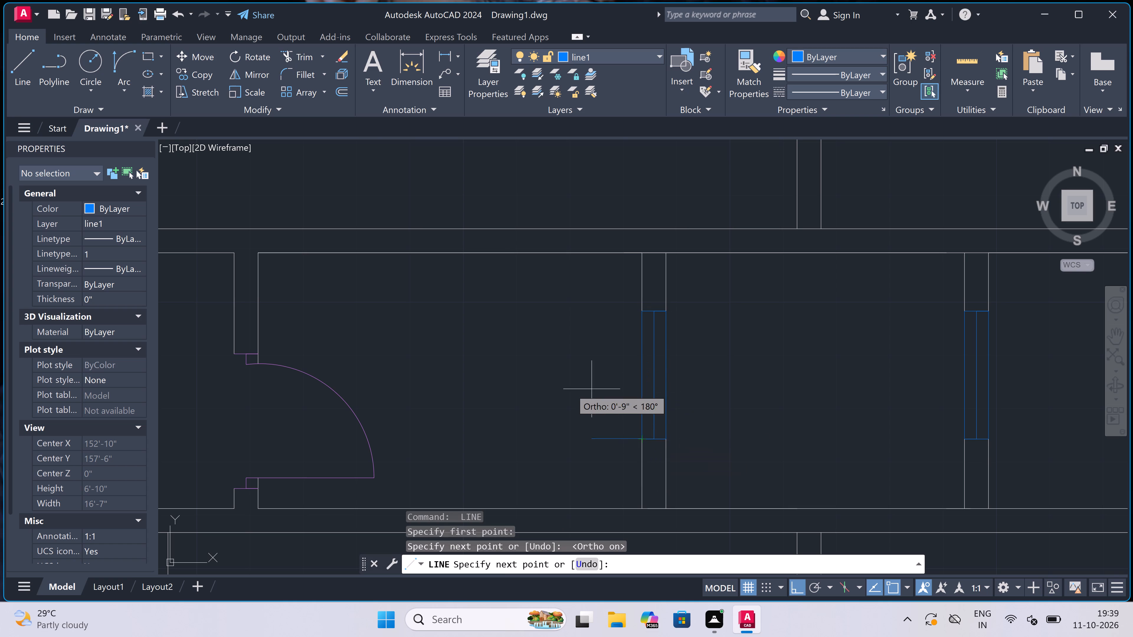
key("Escape")
Erase both lines of the central partition between the long cross wall and the southern strip.
scroll(548, 386, "down", 5)
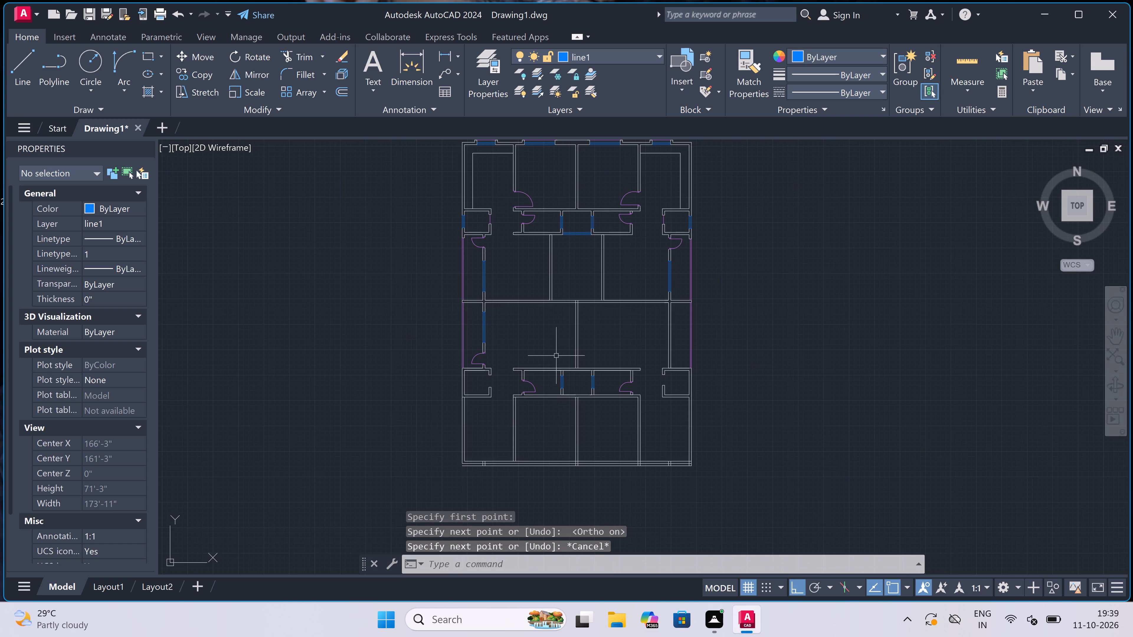
scroll(563, 362, "up", 3)
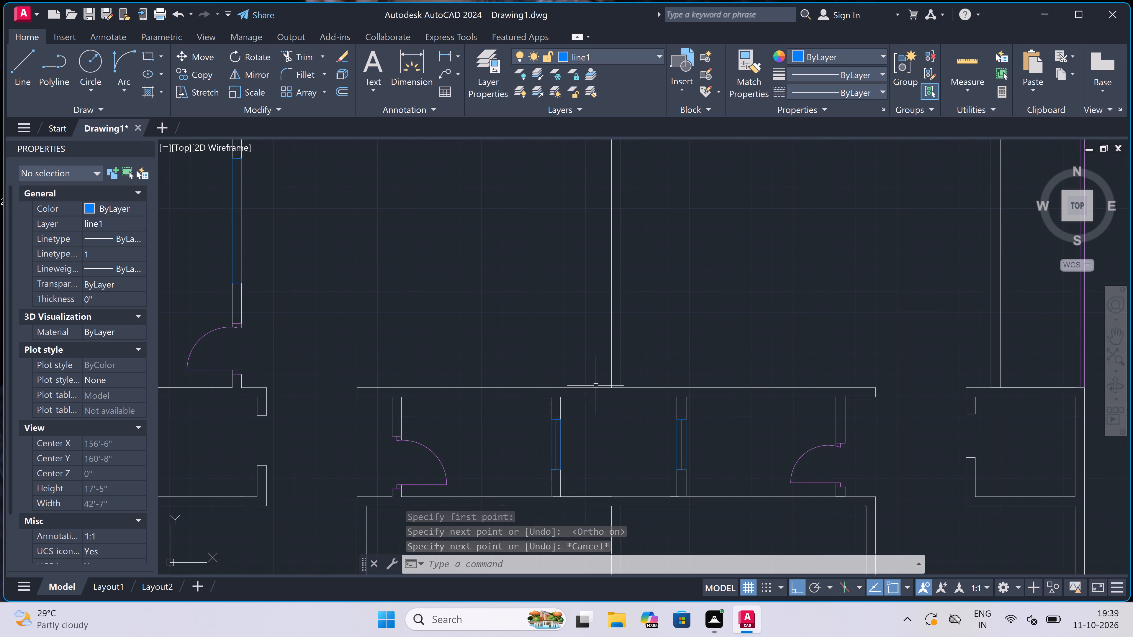
scroll(595, 386, "down", 3)
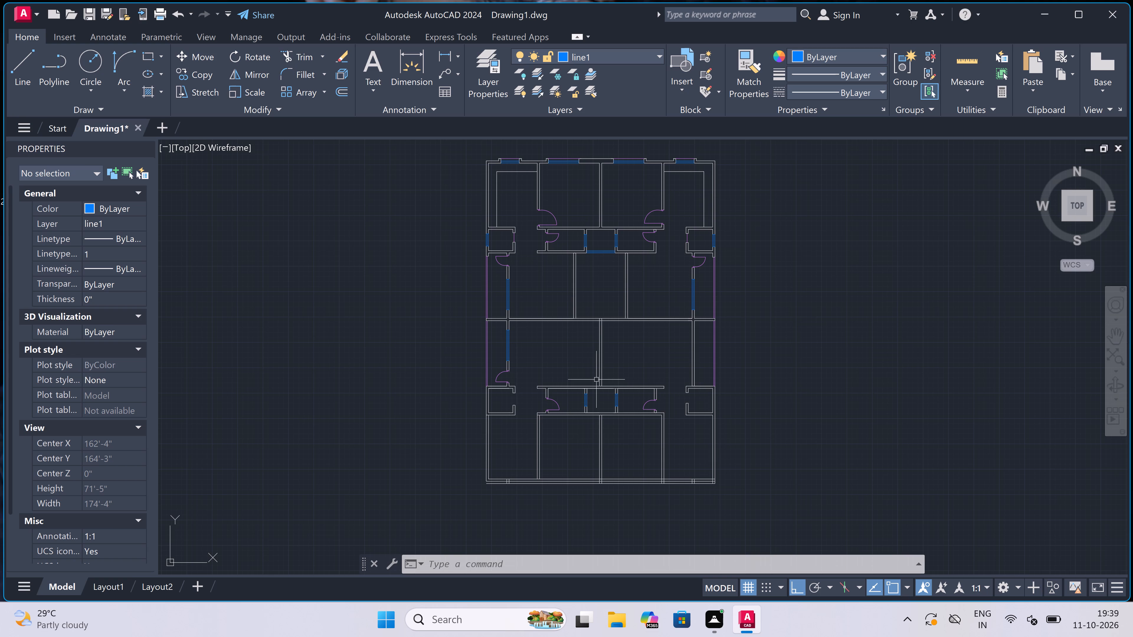
scroll(596, 376, "up", 2)
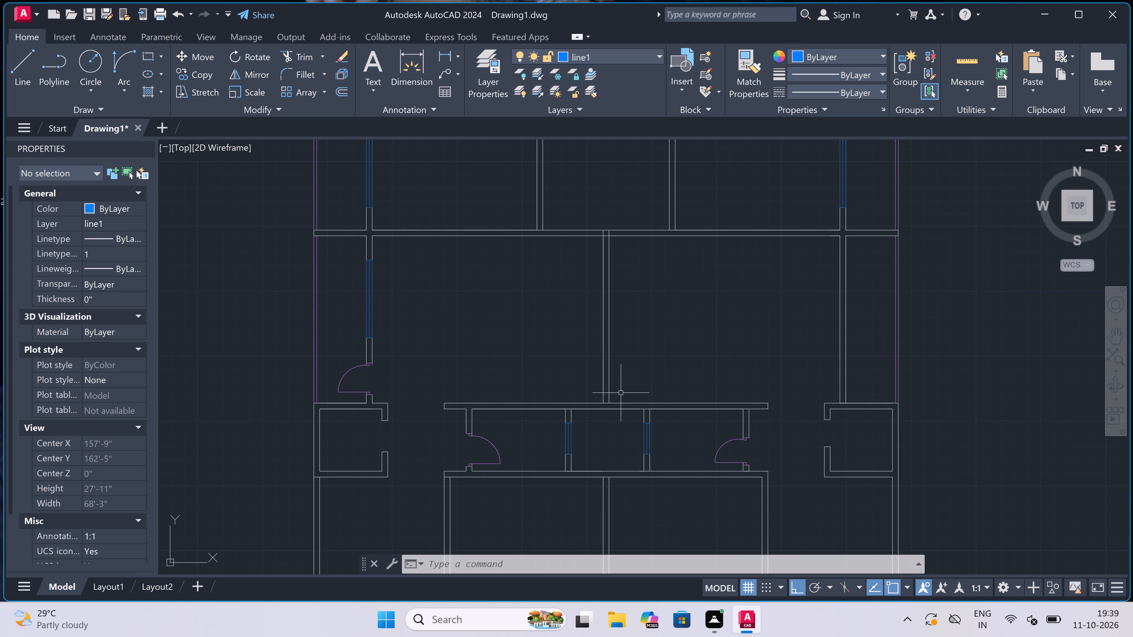
key("Escape")
left_click(638, 327)
left_click(538, 415)
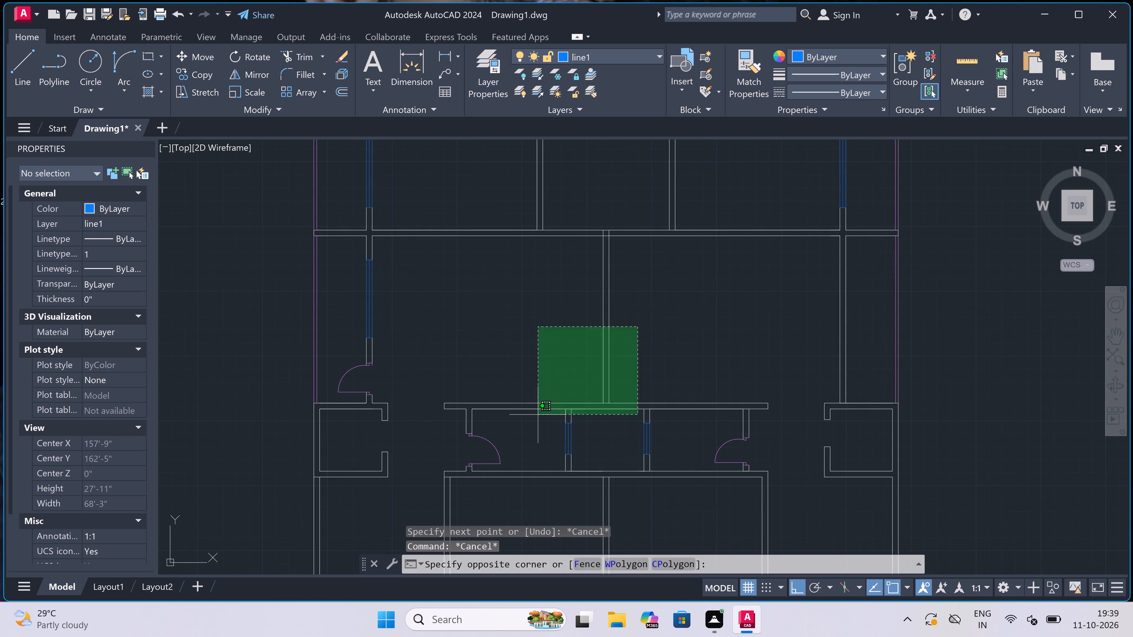
key("Escape")
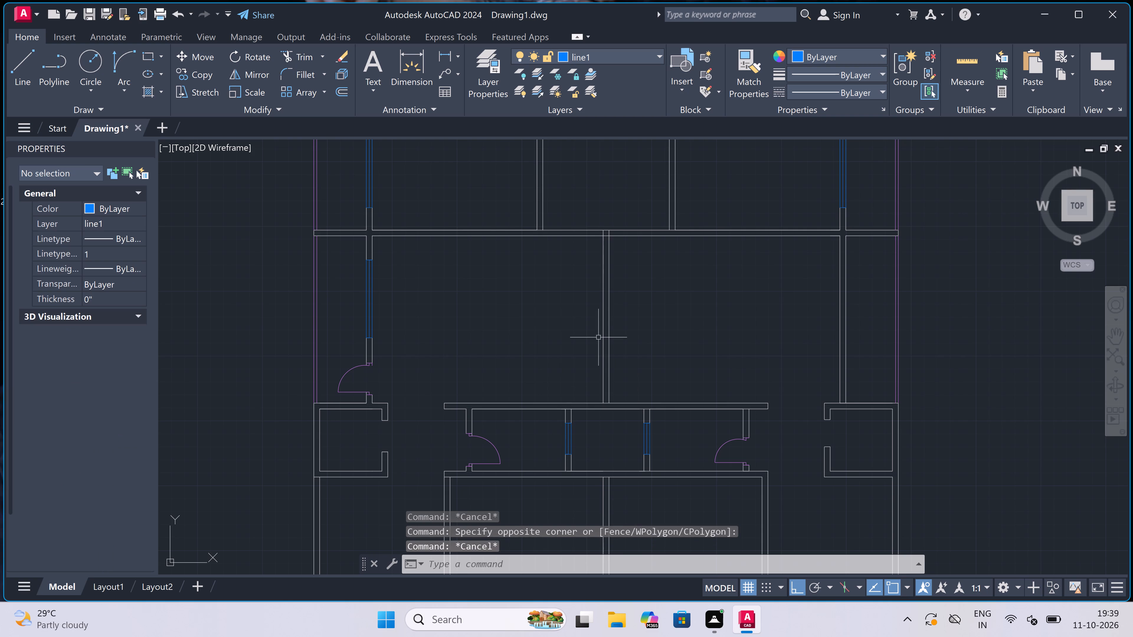
left_click_drag(634, 310, 632, 313)
left_click(578, 352)
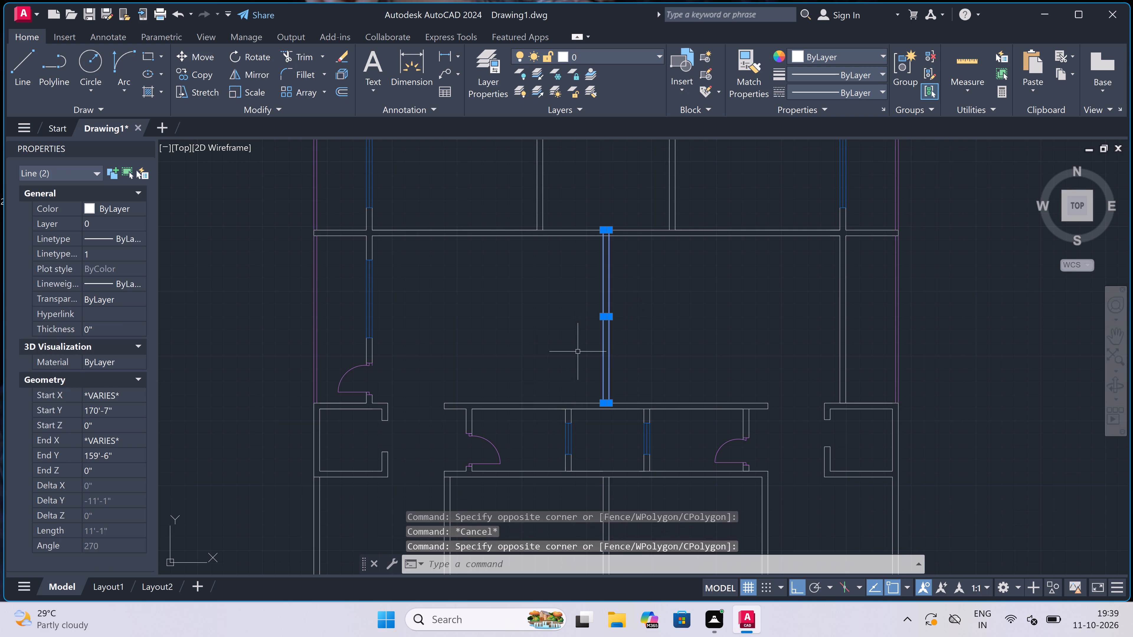
key("Delete")
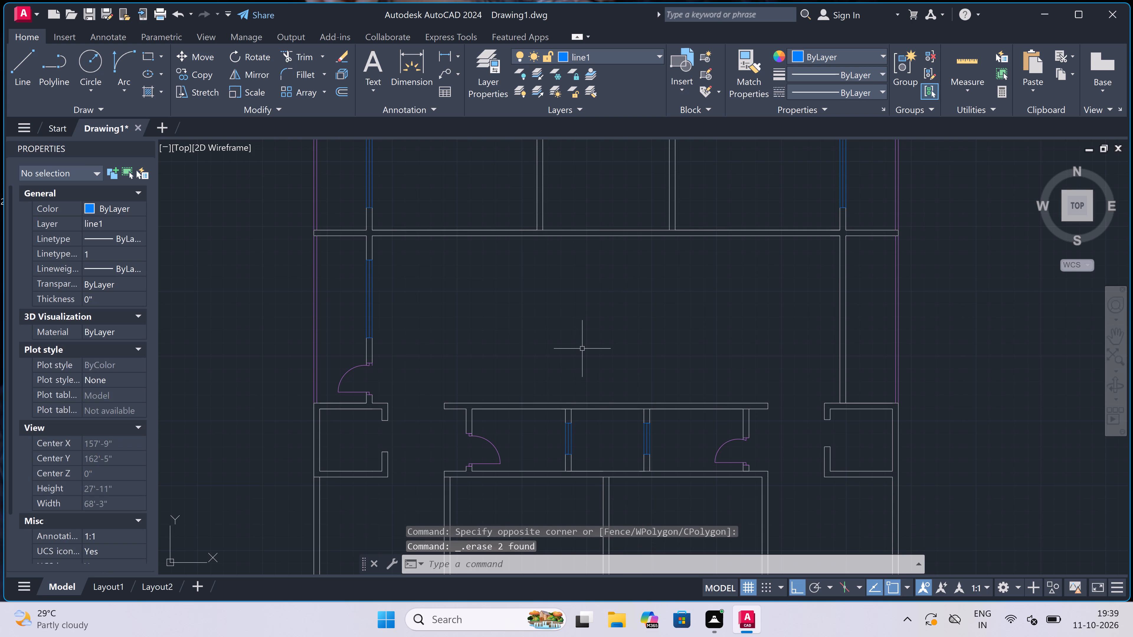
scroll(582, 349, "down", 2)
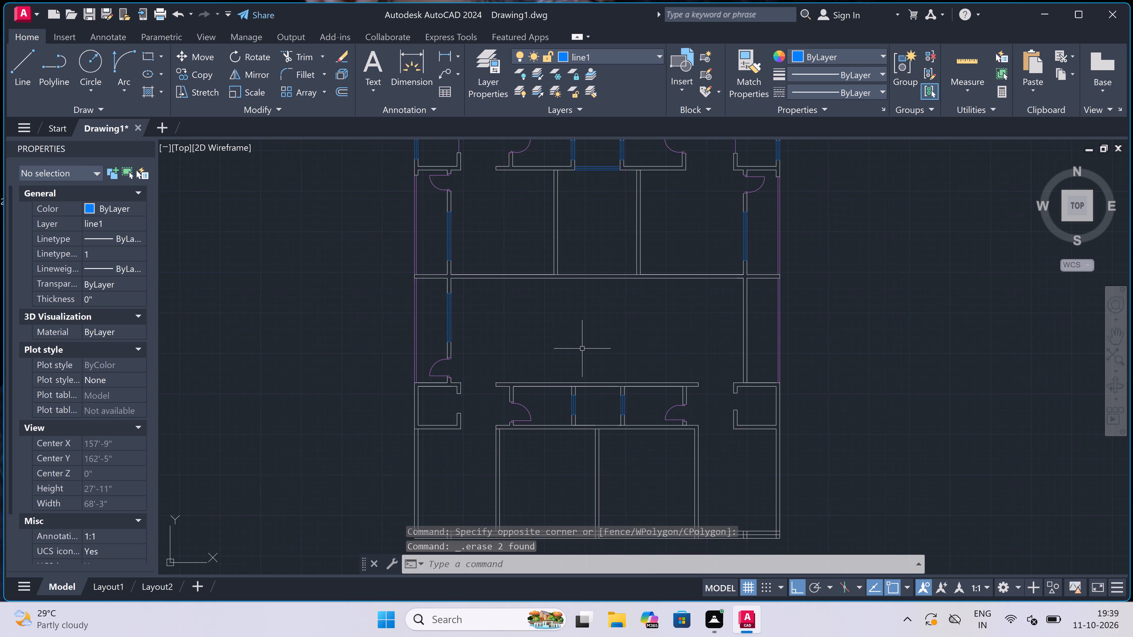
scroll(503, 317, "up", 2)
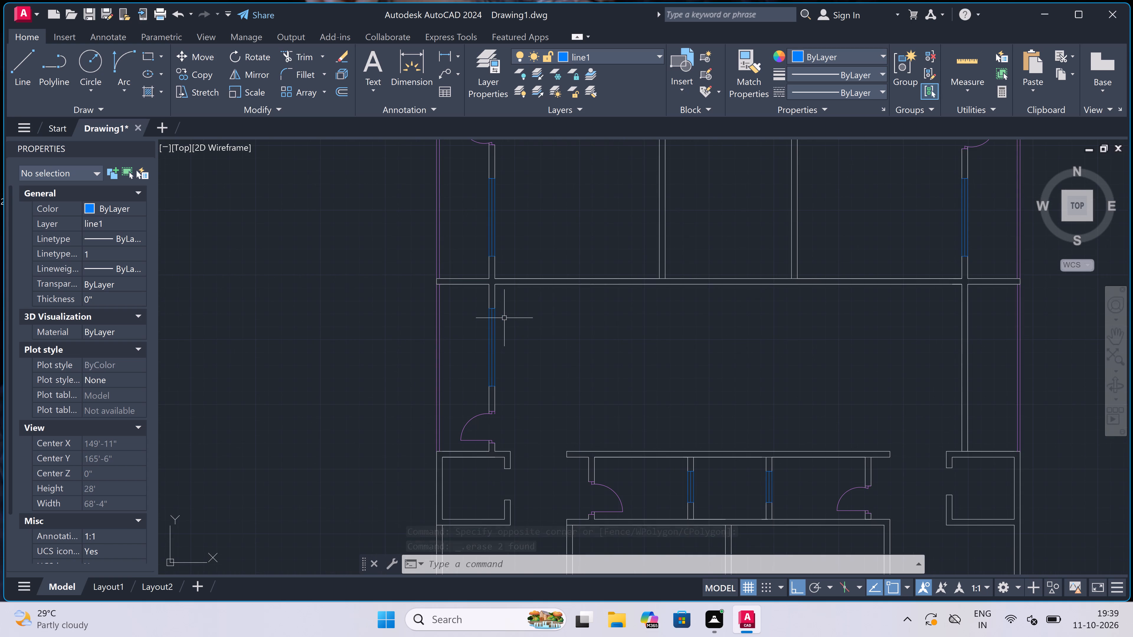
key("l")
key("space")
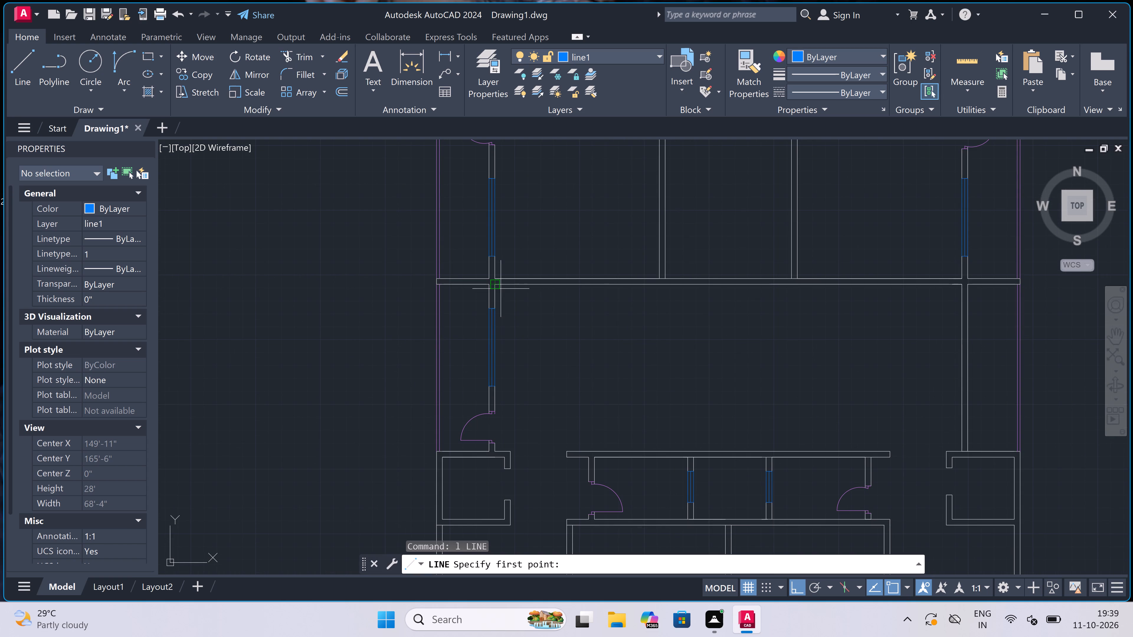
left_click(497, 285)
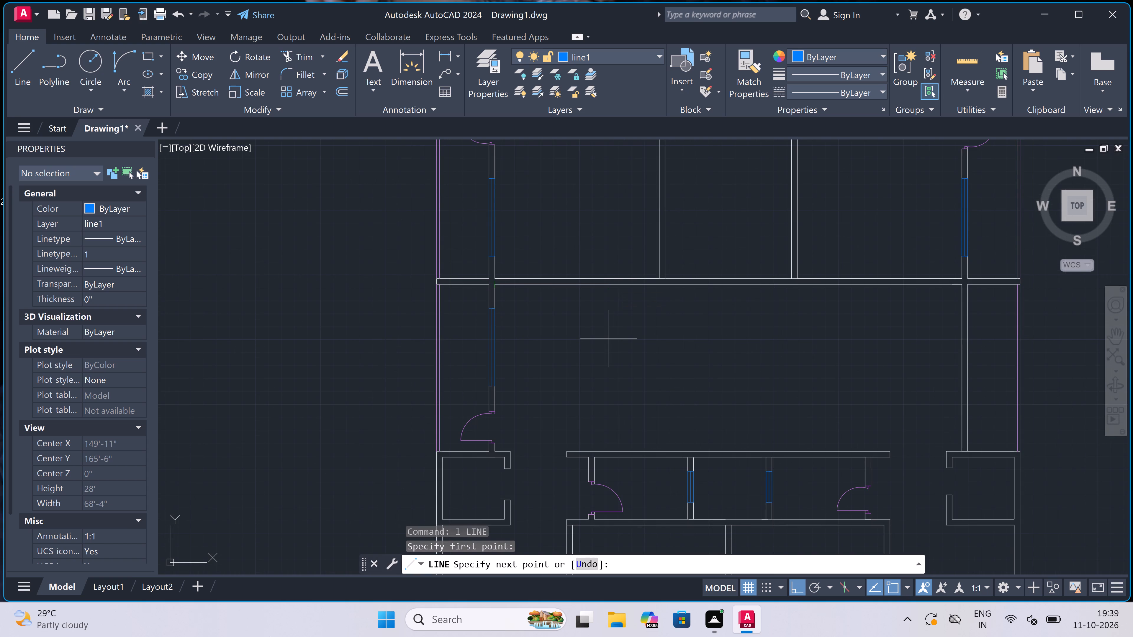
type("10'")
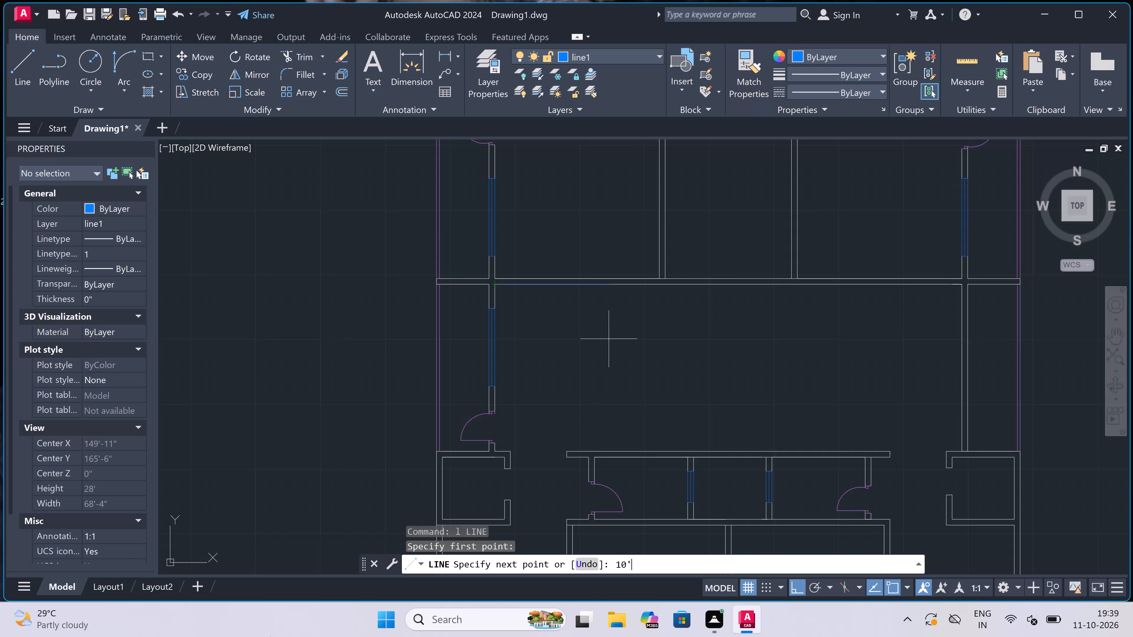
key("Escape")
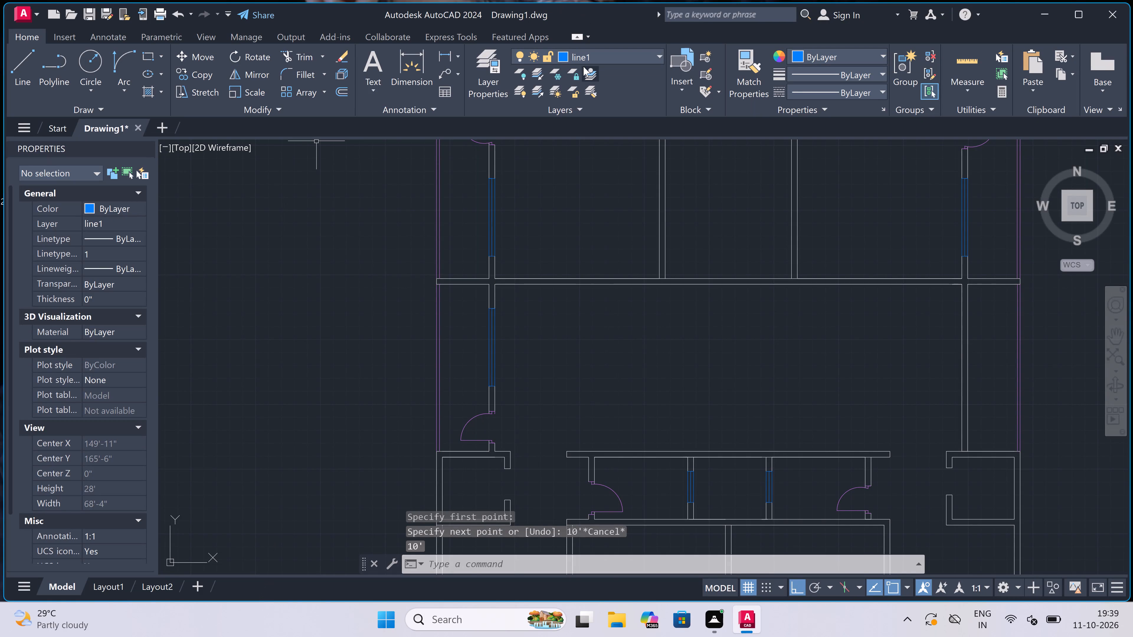
On layer 0, draw a 4.5" thick partition from the cross wall to the southern strip, starting 10'7" east of the west wall's inner corner.
left_click(582, 49)
left_click(581, 65)
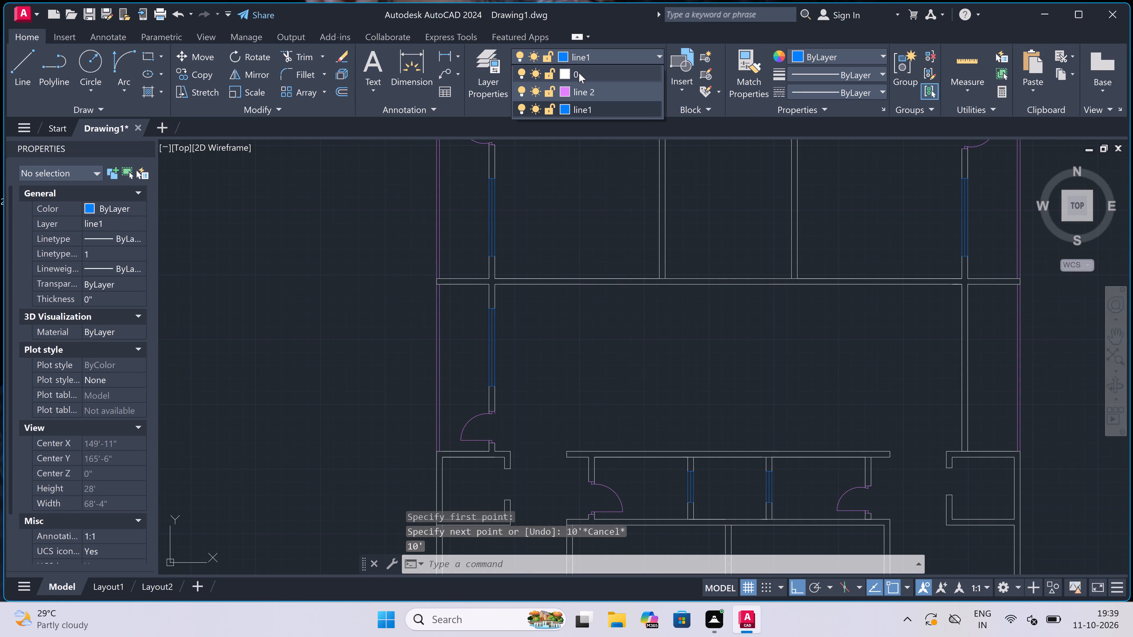
left_click(579, 73)
type("l")
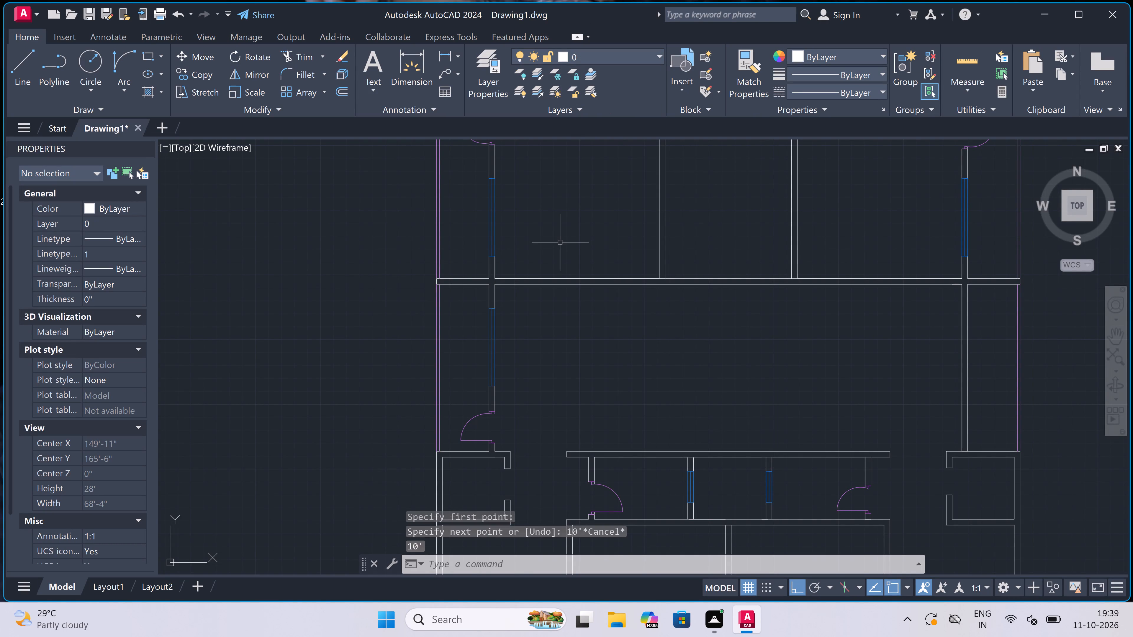
key("space")
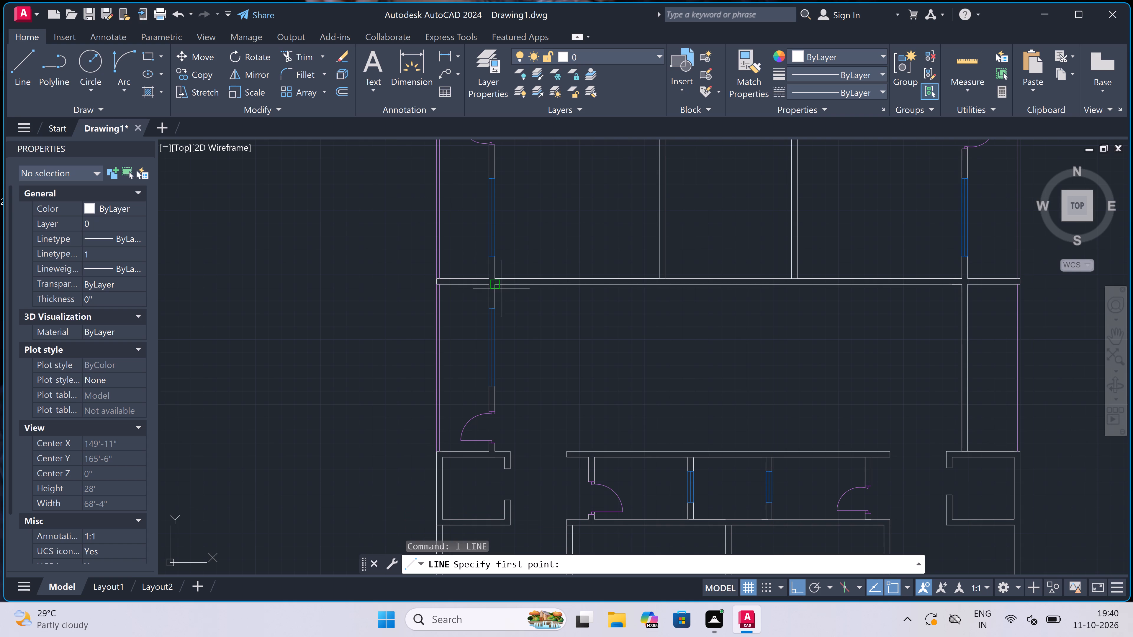
left_click(495, 287)
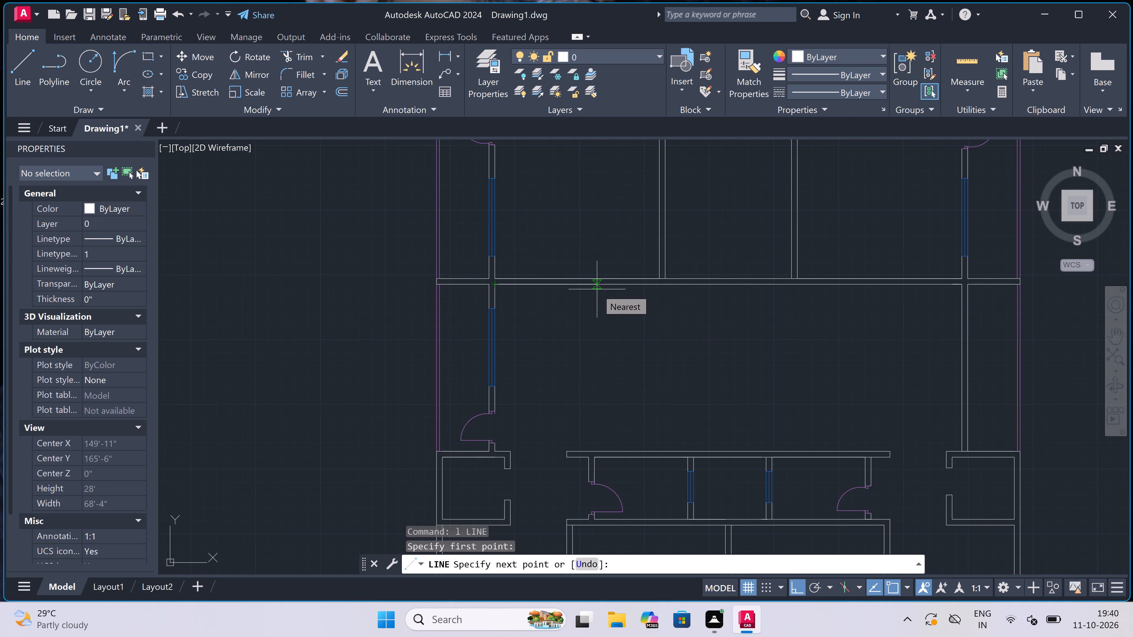
type("10'7\"")
key("space")
left_click(663, 450)
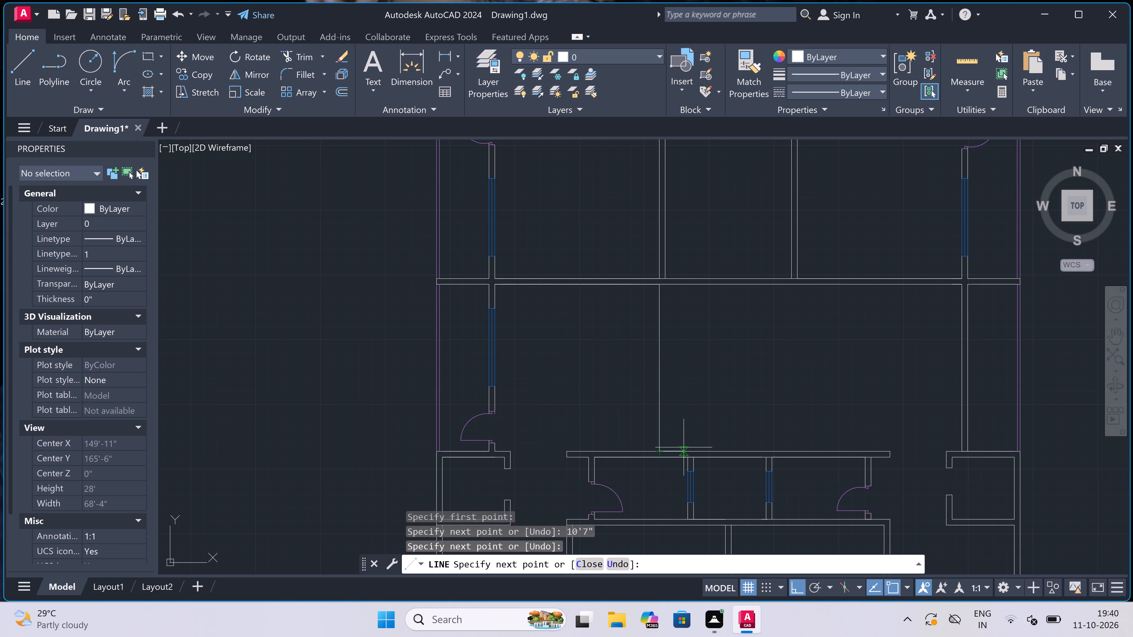
type("4.5\"")
key("space")
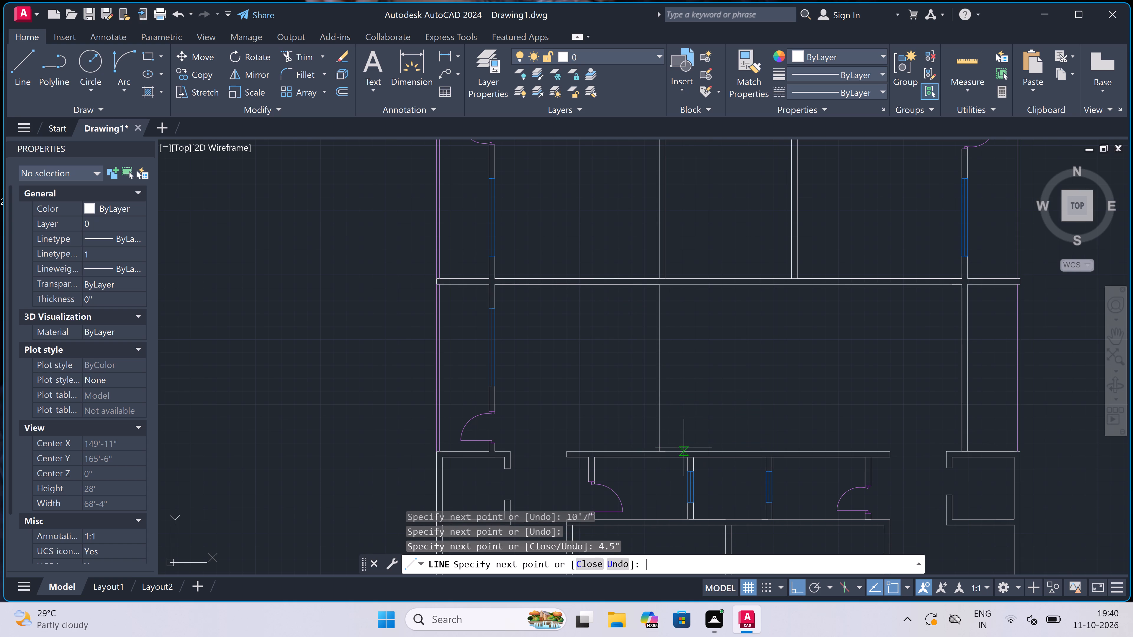
left_click(668, 286)
key("Escape")
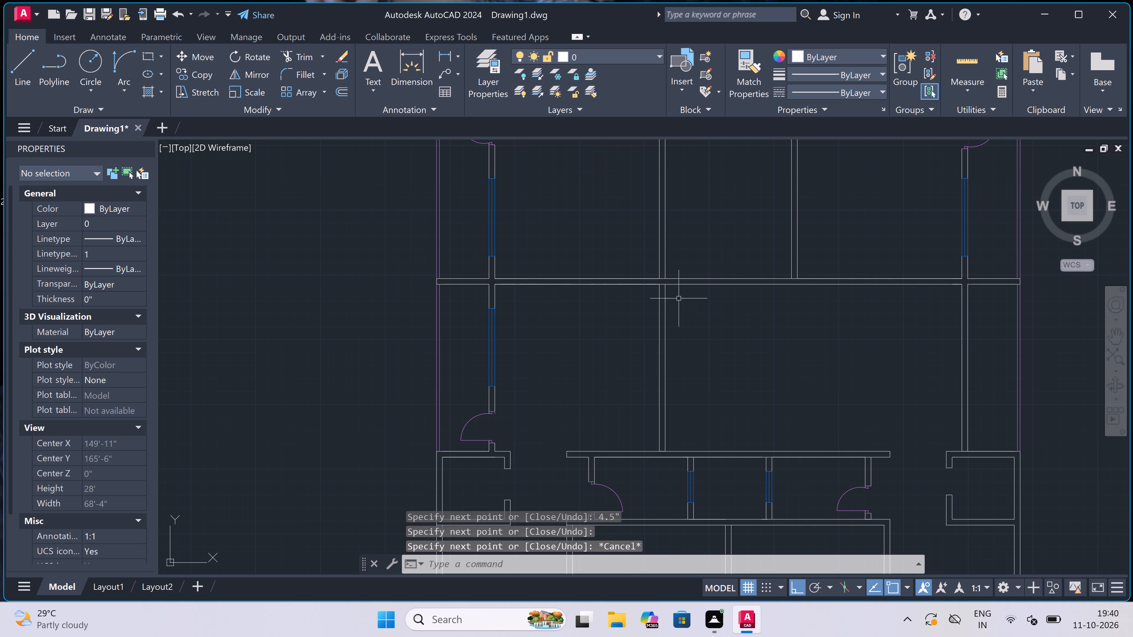
Draw the eastern 4.5" thick partition from the cross wall to the southern strip, in line with the northern room's eastern partition.
scroll(789, 278, "up", 1)
key("space")
left_click_drag(791, 278, 792, 281)
scroll(801, 361, "down", 3)
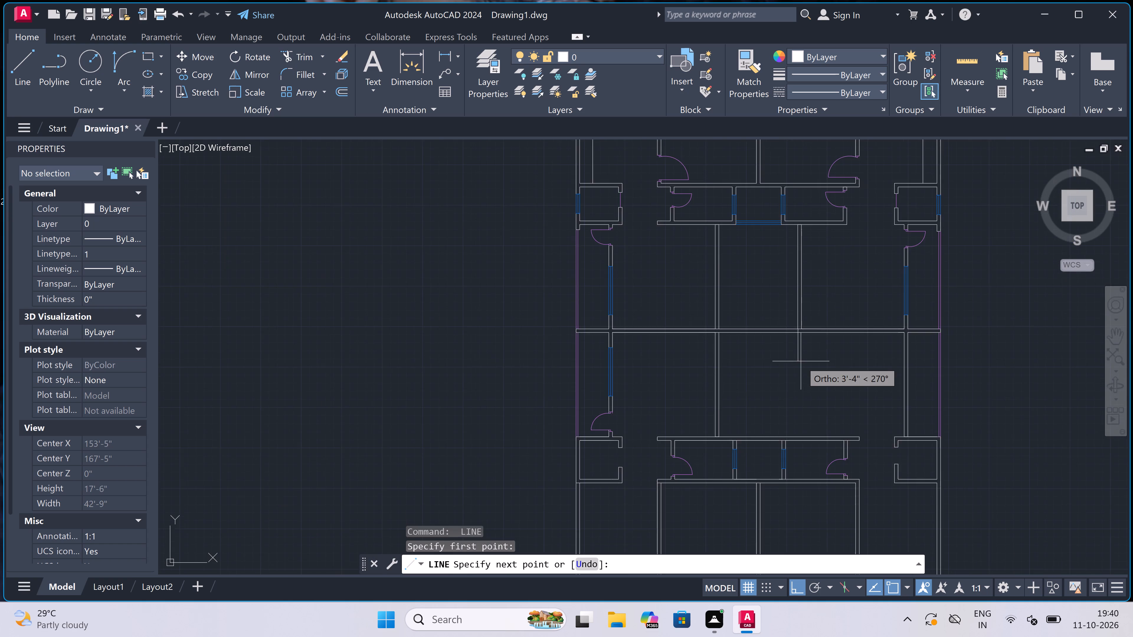
scroll(801, 409, "up", 3)
left_click(795, 406)
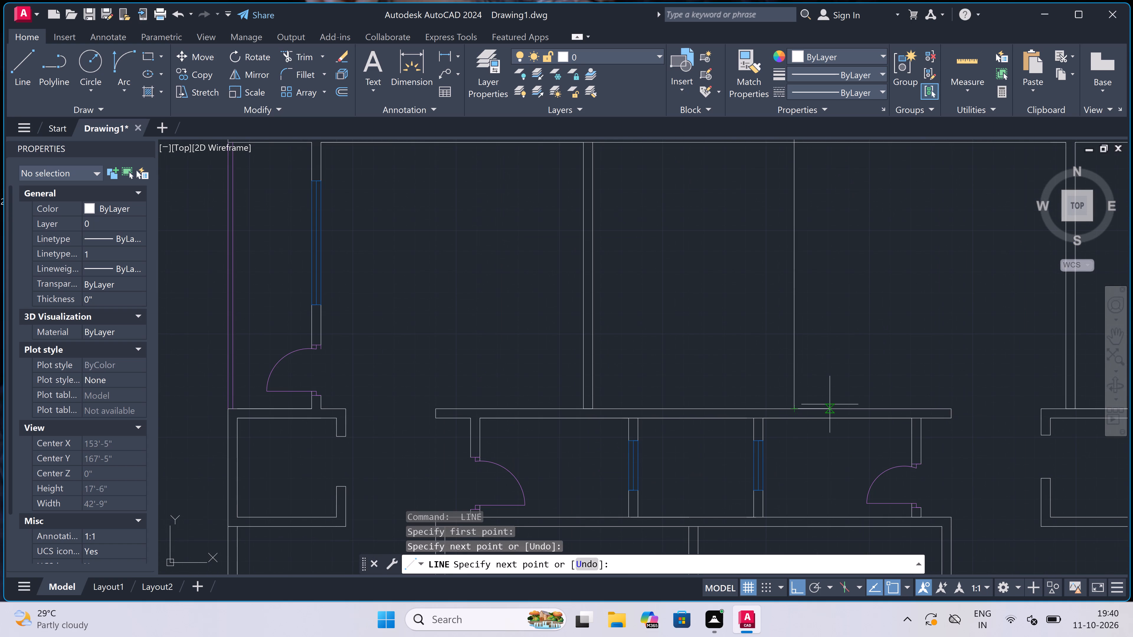
type("4.5\"")
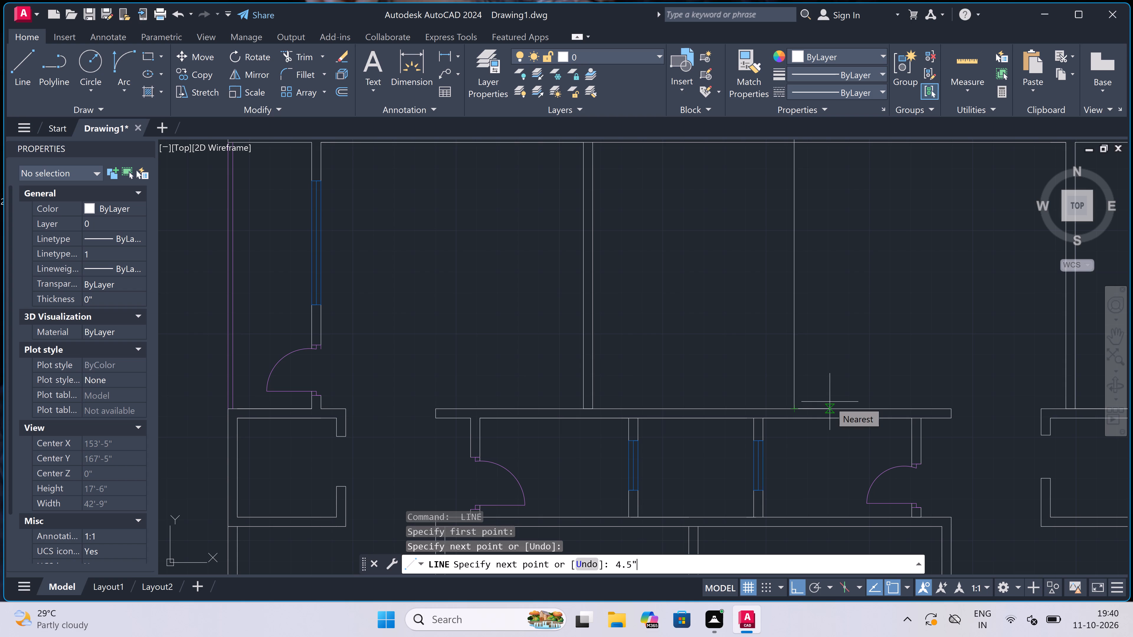
key("space")
scroll(831, 402, "down", 4)
scroll(808, 221, "up", 3)
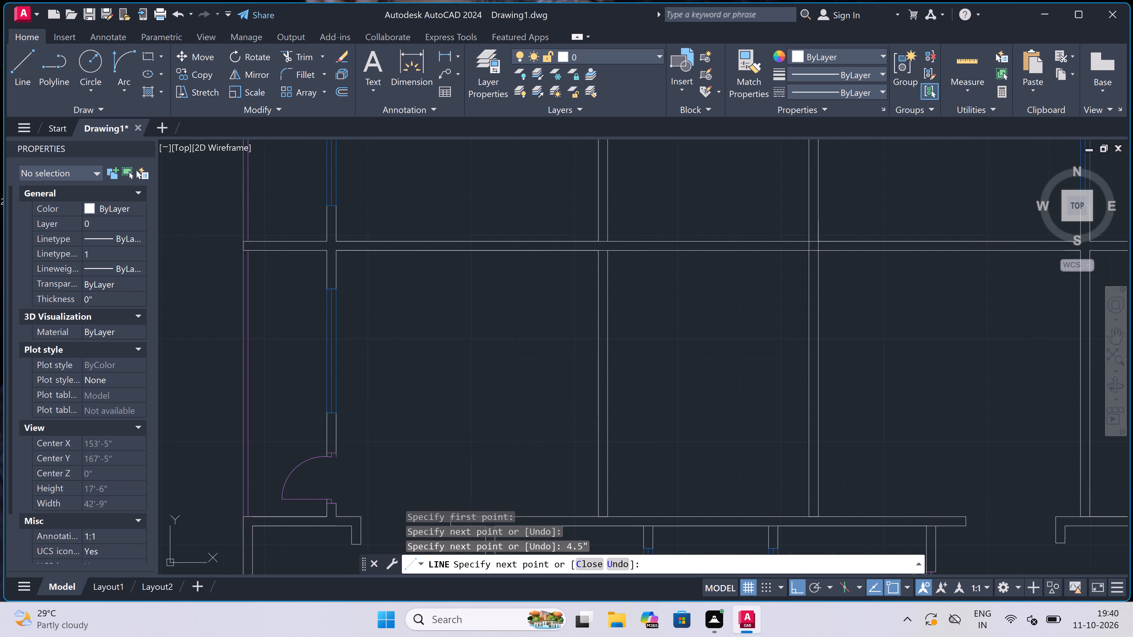
left_click(842, 294)
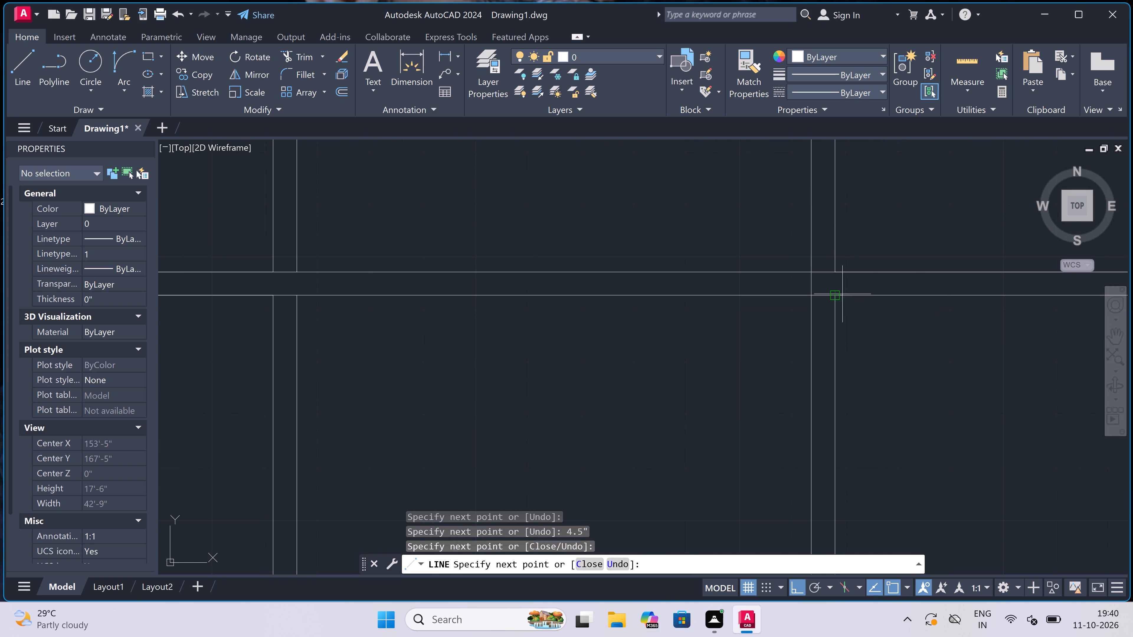
key("Escape")
scroll(549, 383, "down", 1)
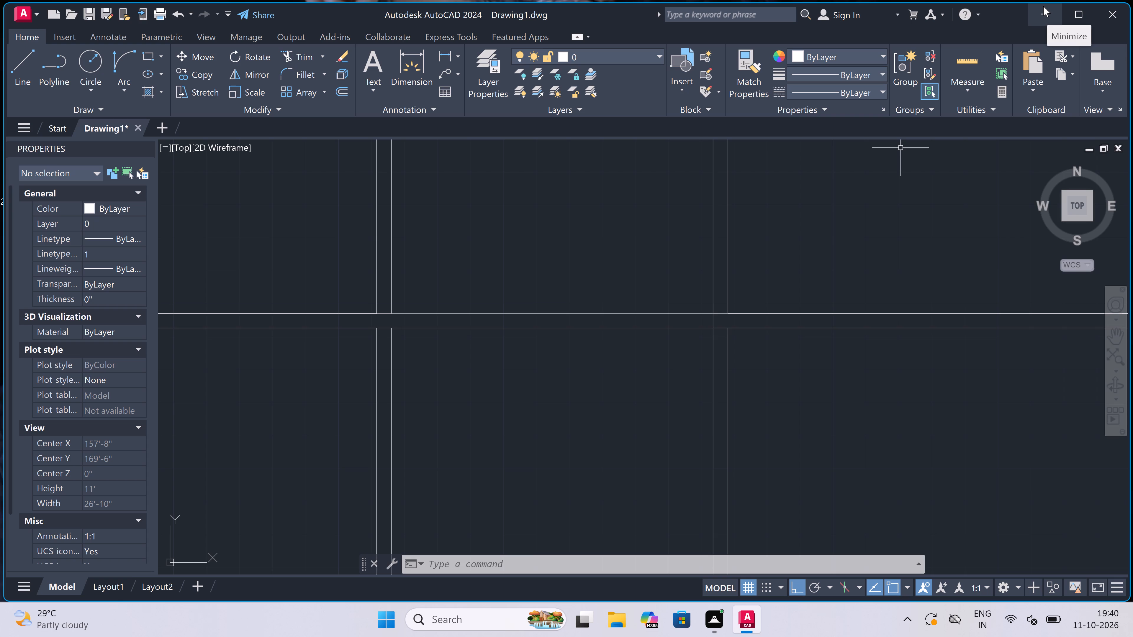
On layer line 2, draw the west partition door's north jamb below the cross wall, with a 2" stop and a 3' leaf running west.
left_click(620, 50)
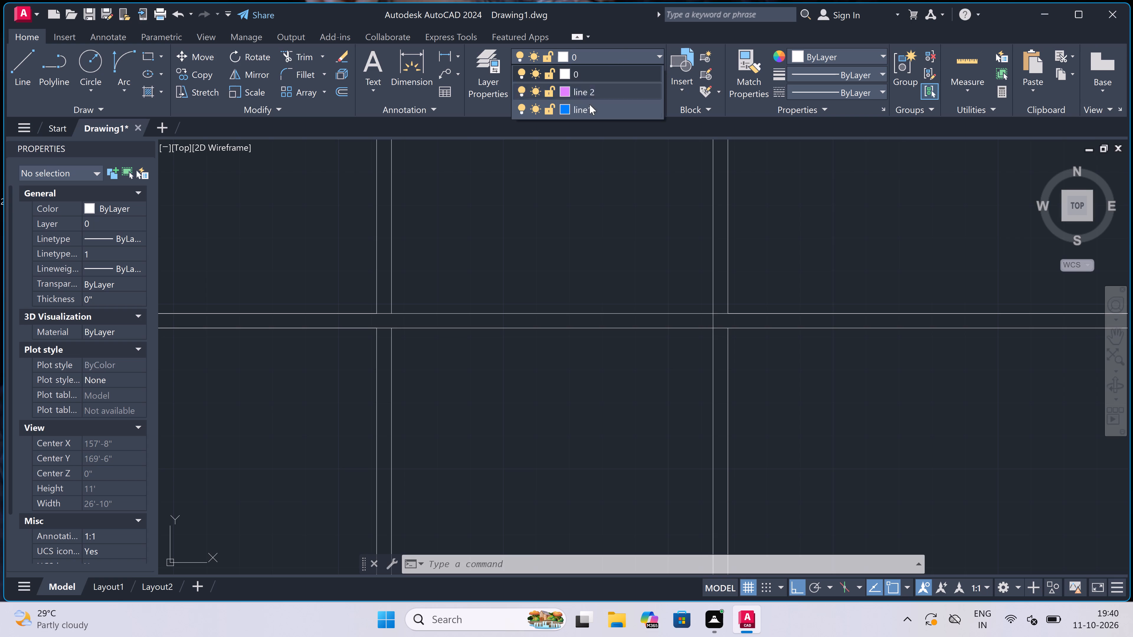
left_click(590, 90)
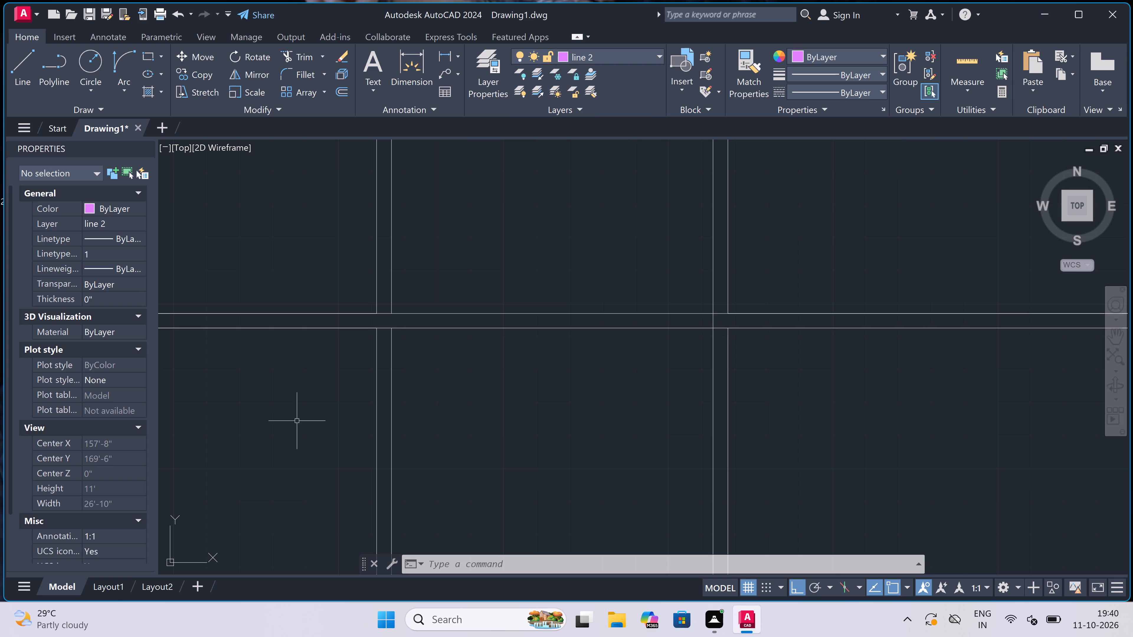
key("l")
key("space")
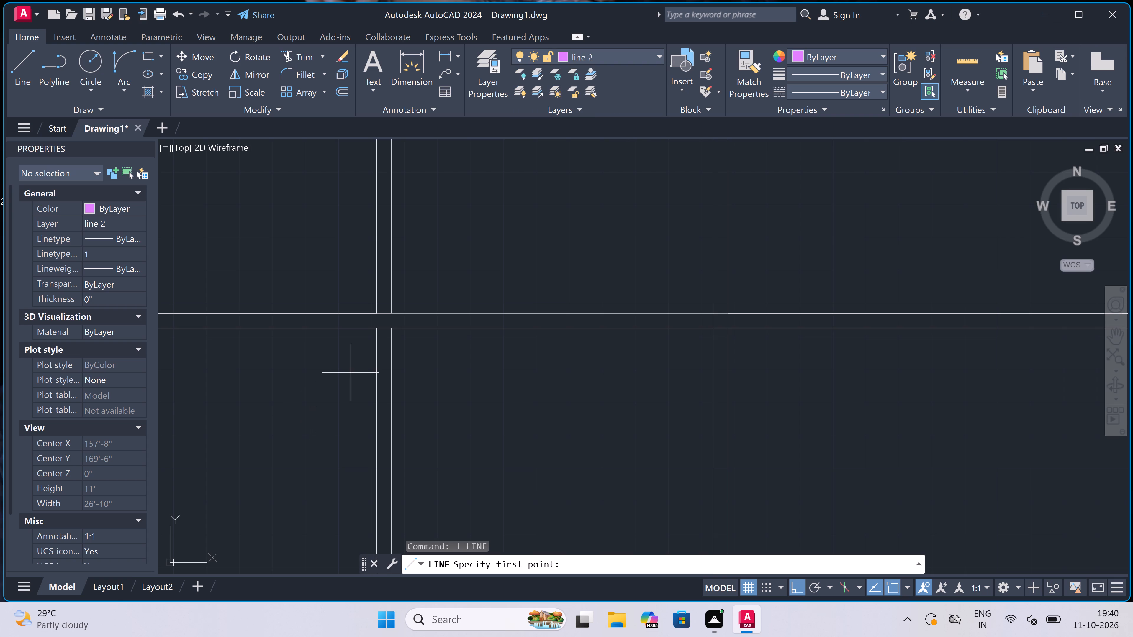
scroll(360, 356, "up", 2)
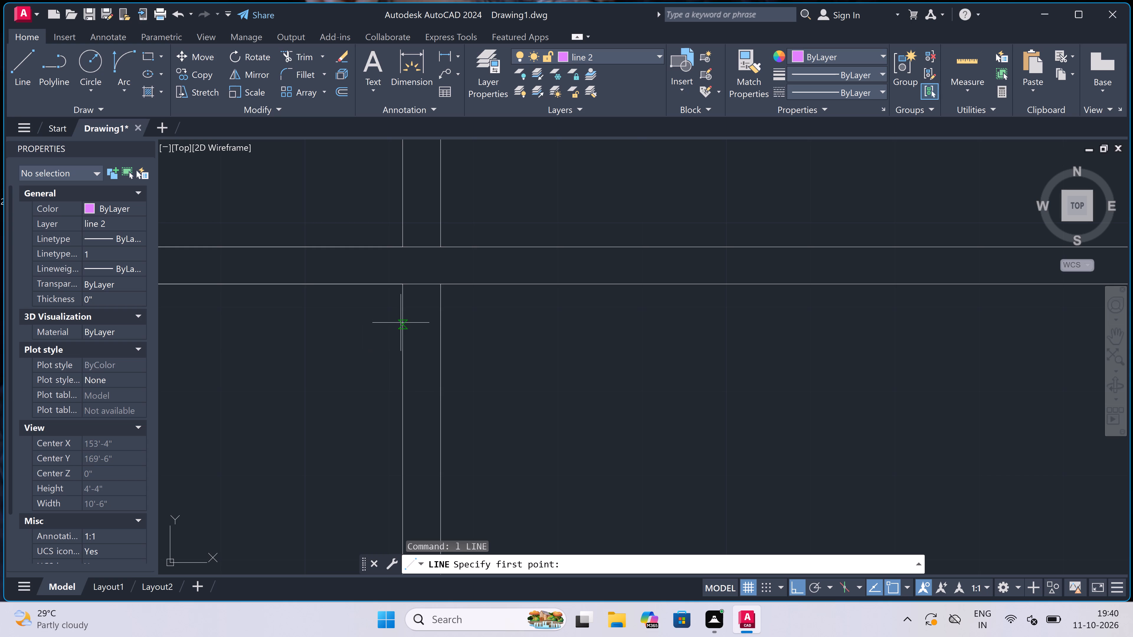
left_click(402, 321)
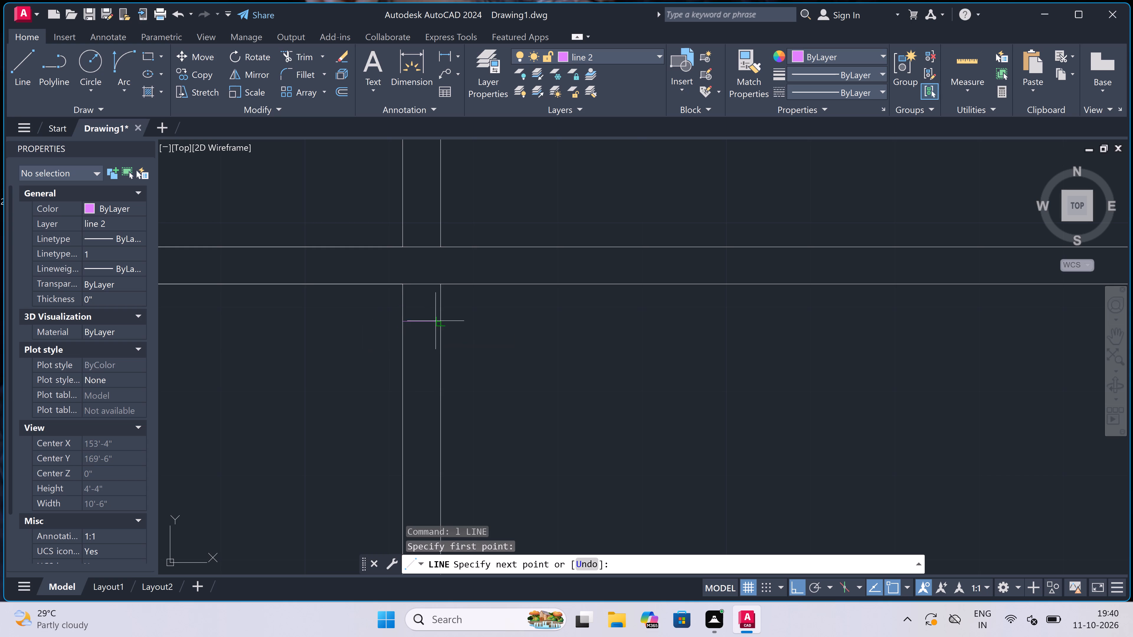
left_click(435, 321)
left_click(423, 321)
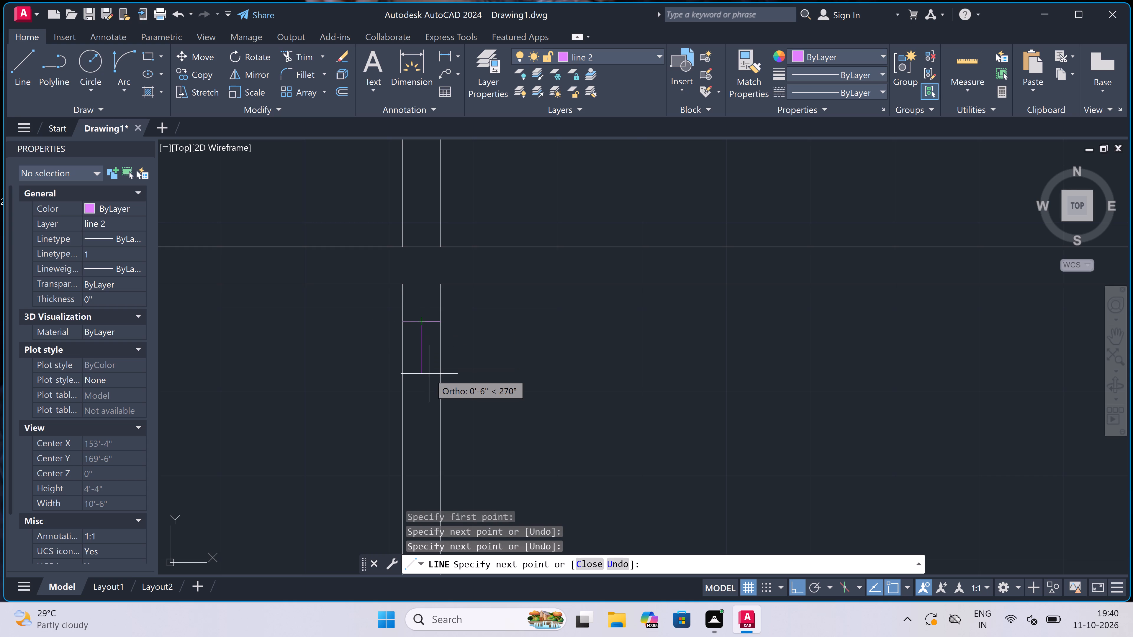
type("2\"")
key("space")
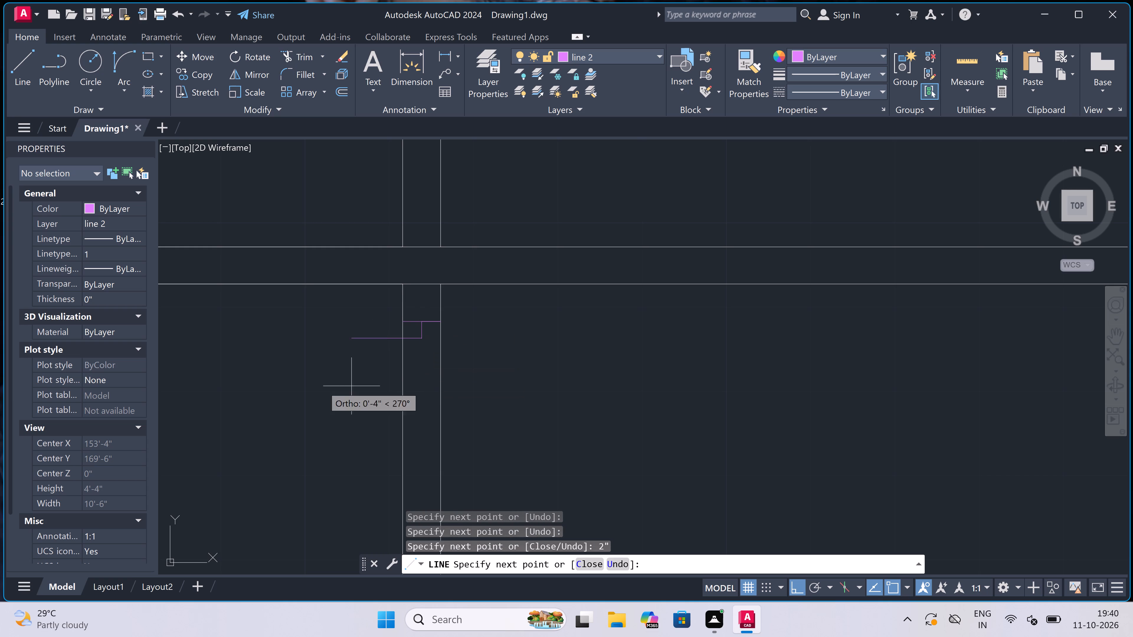
type("3'")
key("space")
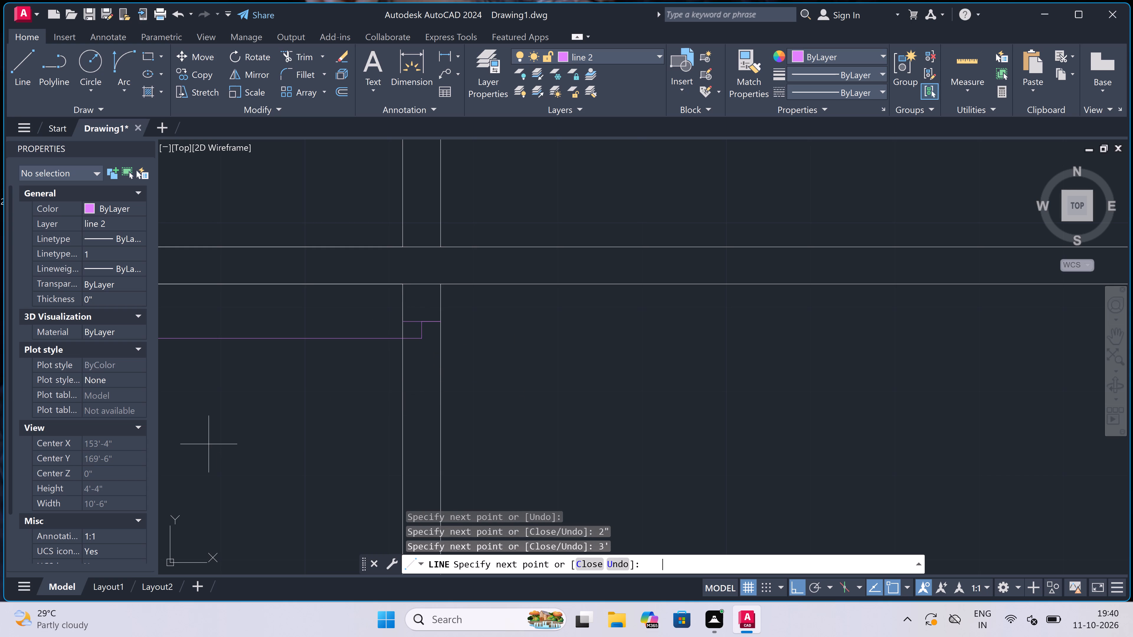
key("Escape")
scroll(586, 346, "down", 4)
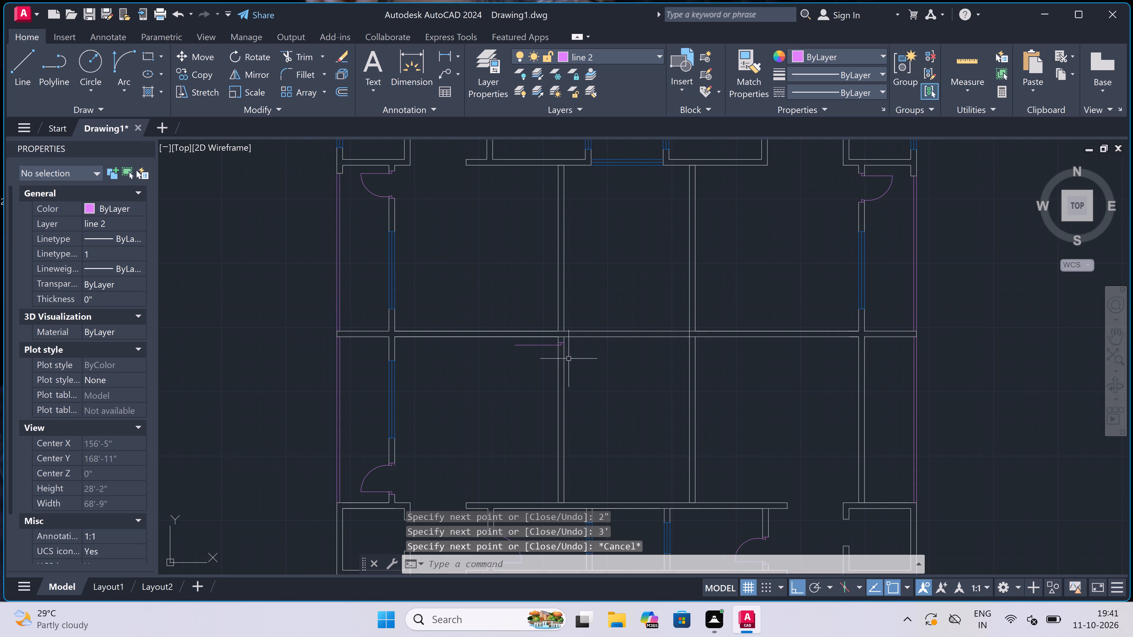
Draw the west partition door's south jamb line across the partition, with a 2" stop running north from its midpoint.
scroll(560, 376, "up", 3)
key("space")
left_click_drag(550, 409, 550, 409)
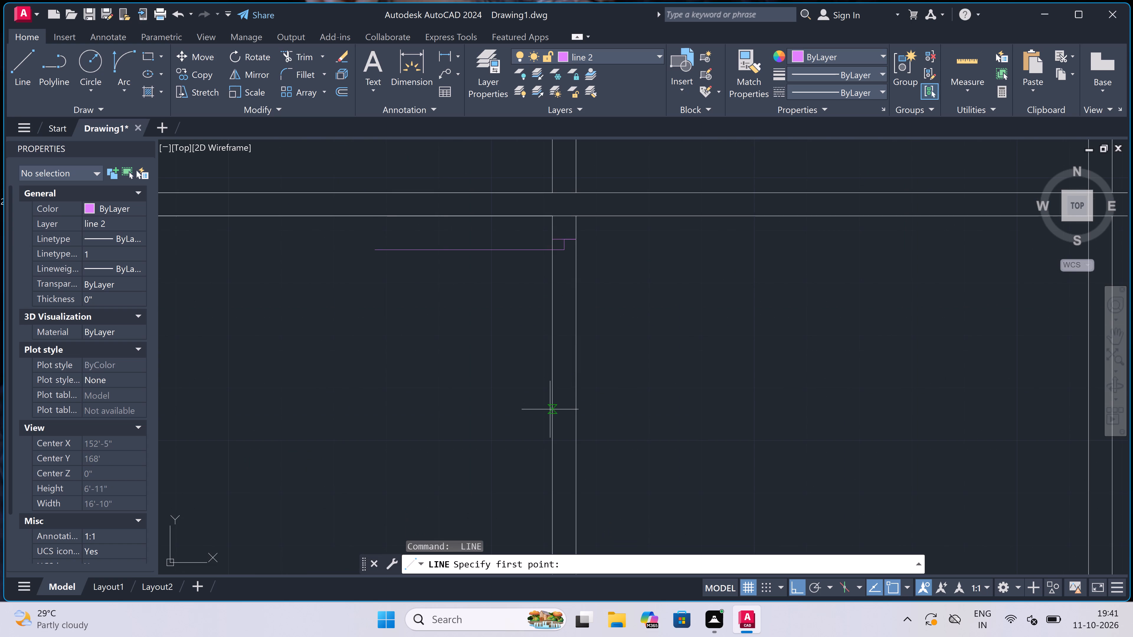
left_click_drag(550, 409, 553, 409)
left_click(572, 410)
left_click(566, 411)
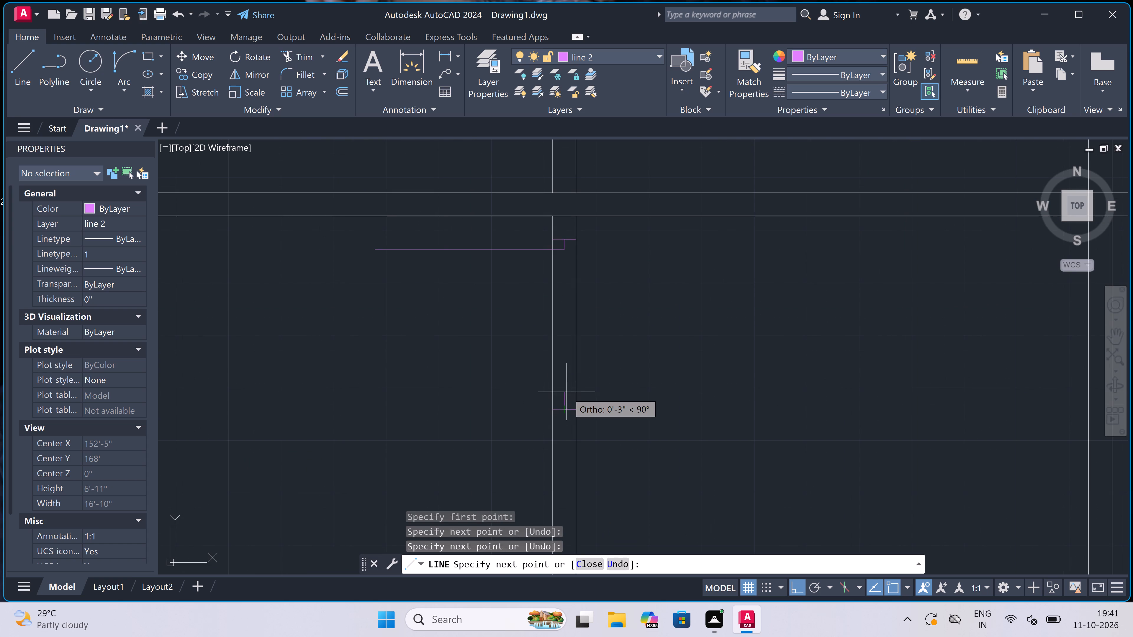
type("2\"")
key("space")
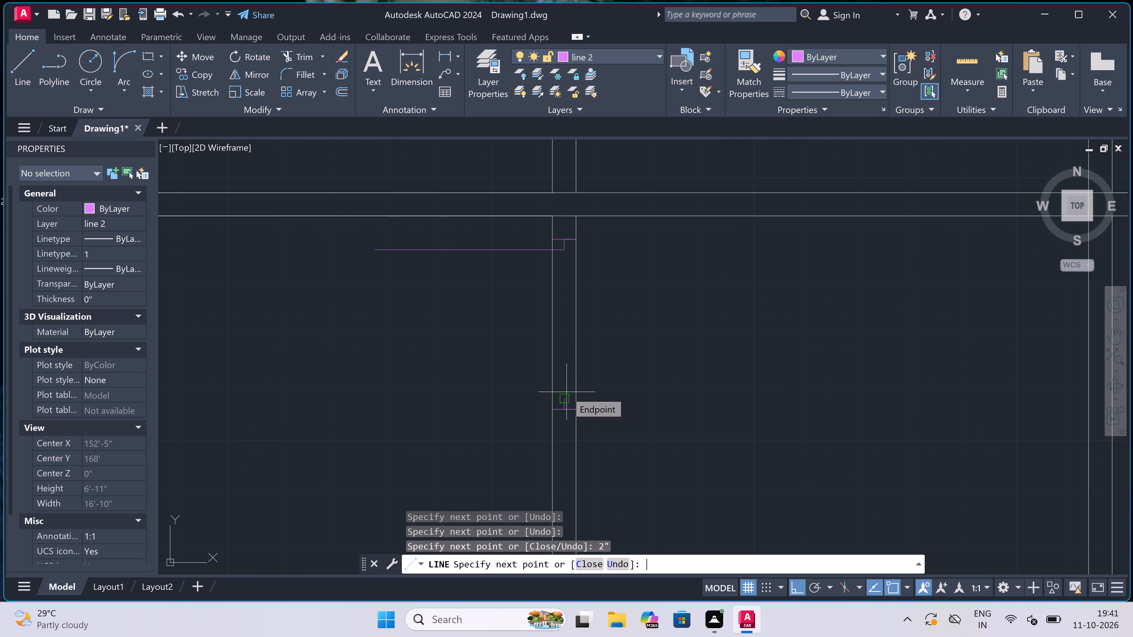
key("Escape")
Draw the west partition door's swing arc from the leaf's west end to the tip of the south stop.
left_click(125, 58)
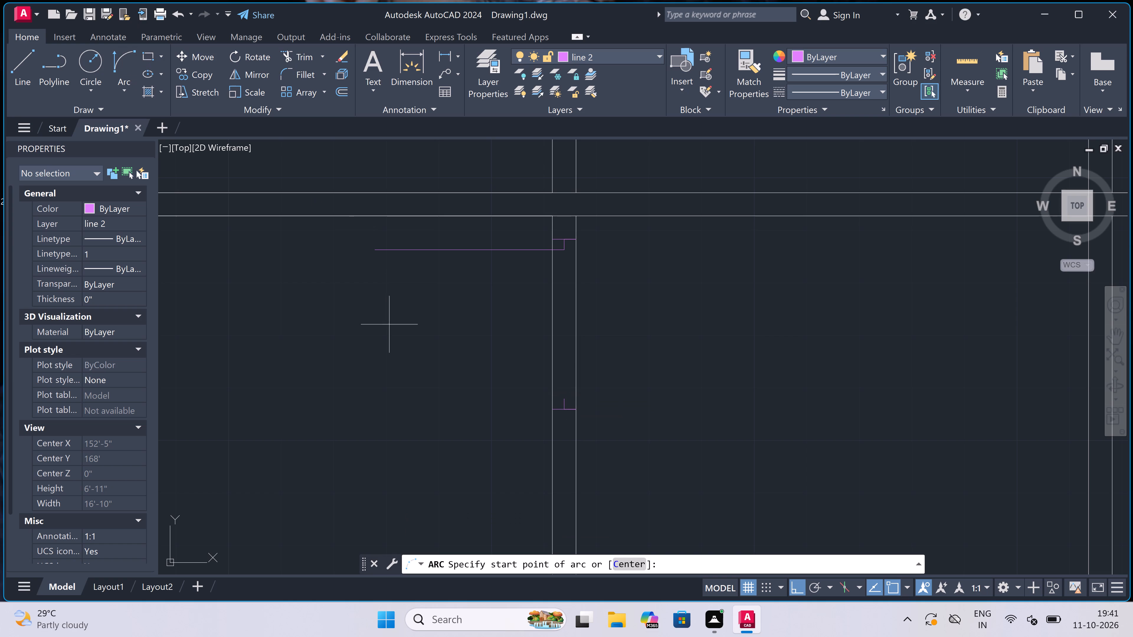
left_click_drag(375, 251, 376, 253)
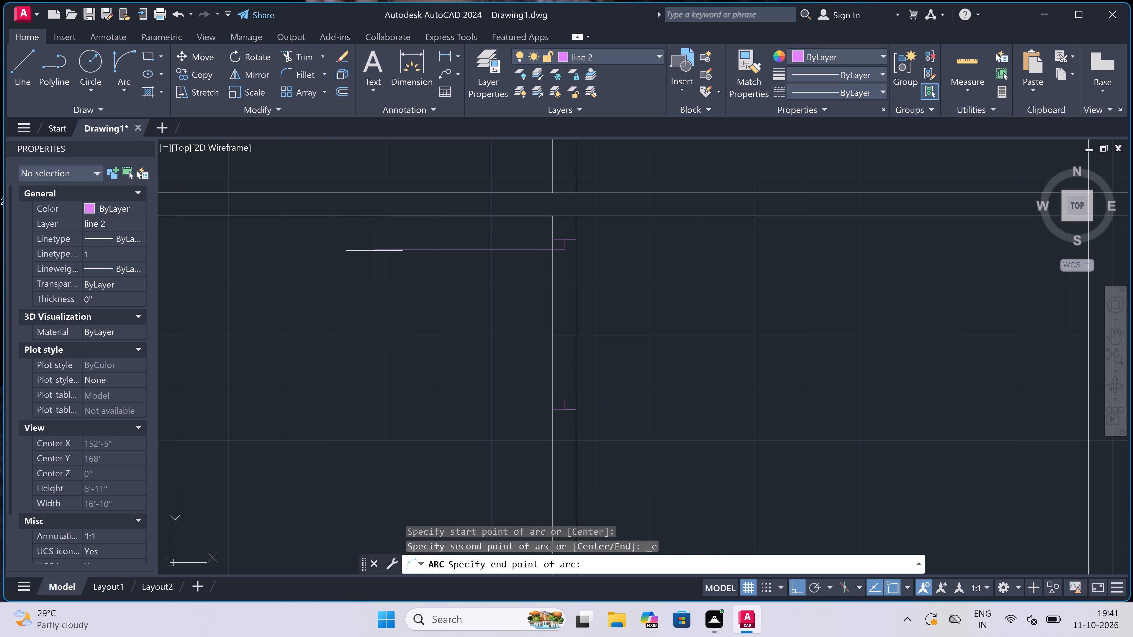
left_click(561, 396)
left_click(501, 435)
Trim both faces of the west partition between the door's north and south jambs to open the doorway.
key("t")
key("r")
key("space")
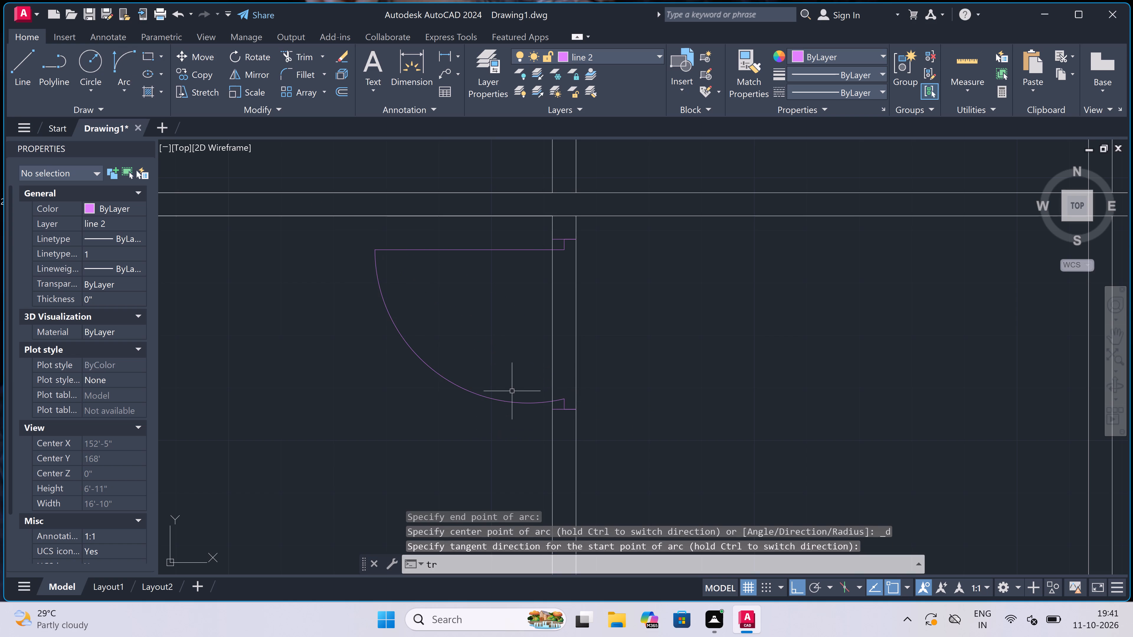
left_click(511, 370)
left_click(659, 360)
scroll(477, 334, "down", 4)
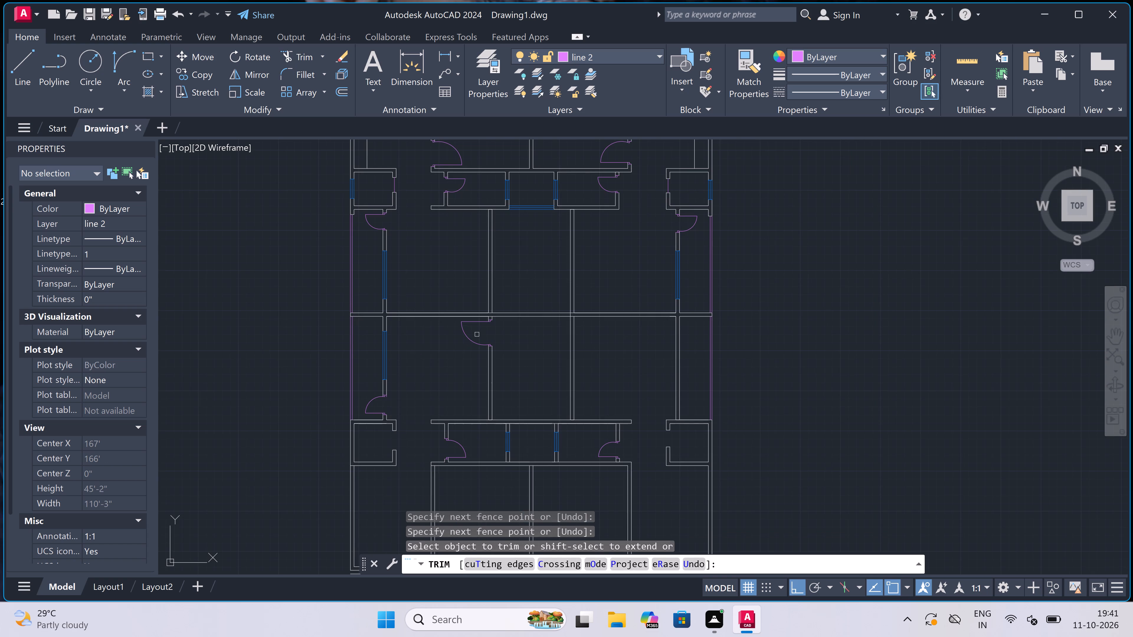
scroll(569, 334, "up", 3)
key("Escape")
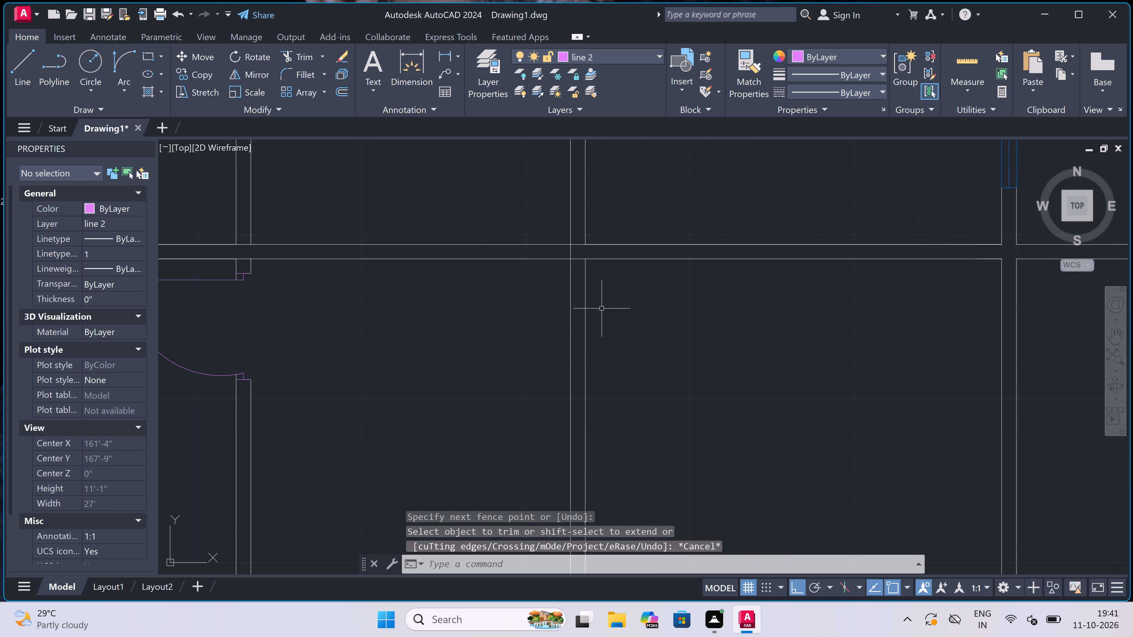
Draw the east partition door's north jamb below the cross wall, with a 2" stop and a 3' leaf running east.
key("l")
key("space")
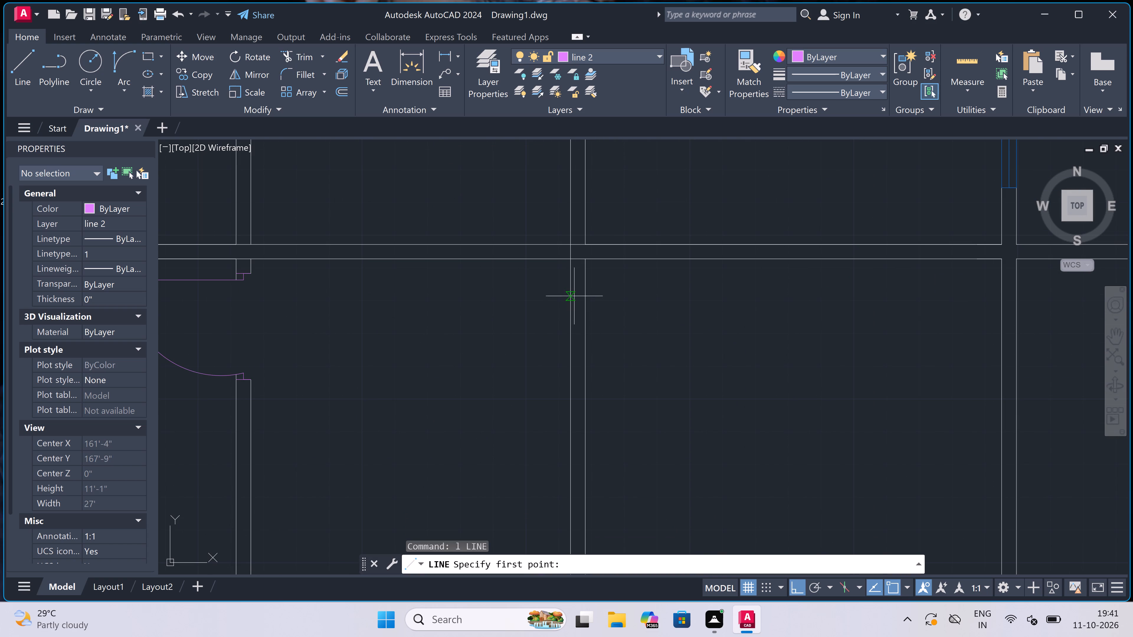
left_click(570, 279)
scroll(584, 275, "up", 1)
left_click(584, 275)
left_click(574, 277)
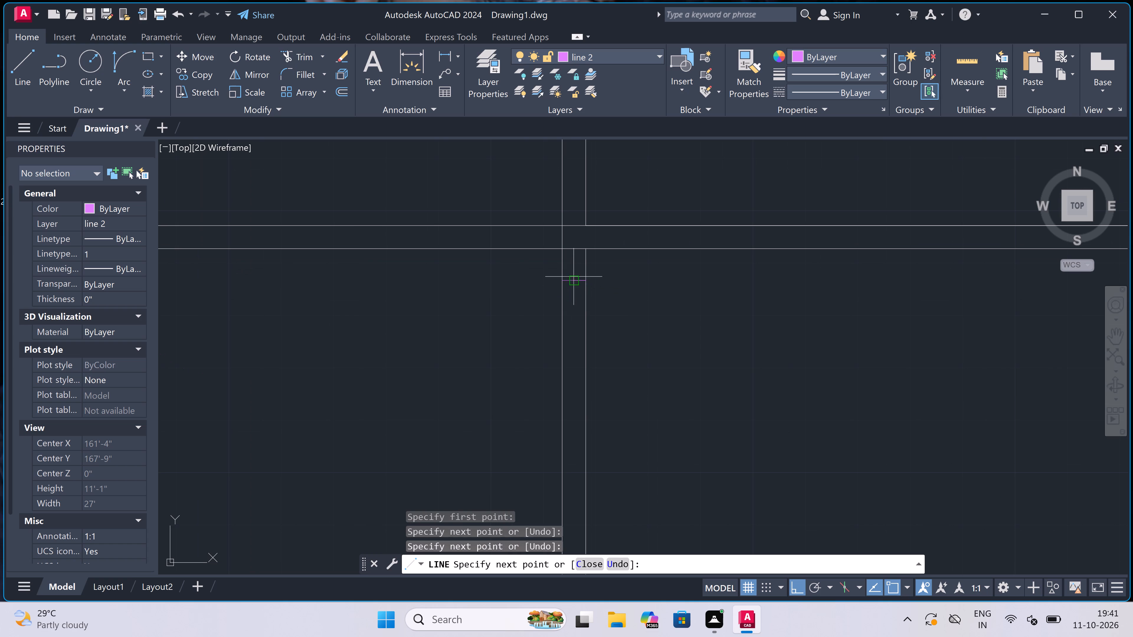
type("2\"")
key("space")
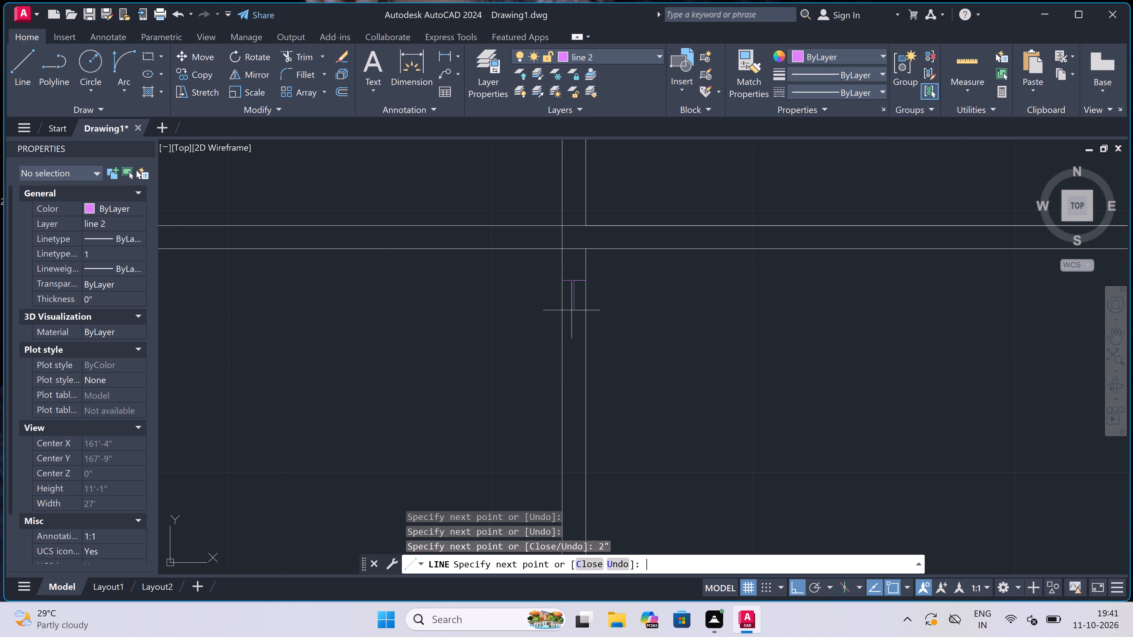
type("3'")
key("space")
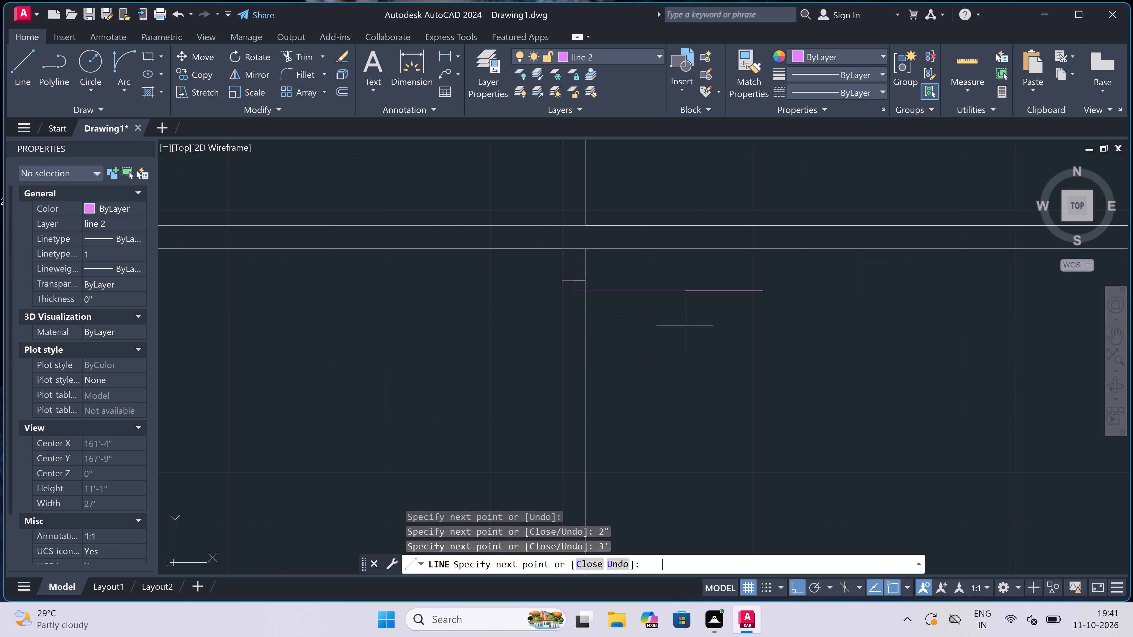
key("Escape")
Draw the east partition door's south jamb line level with the west door's south jamb, with a 2" stop running north from its midpoint.
key("space")
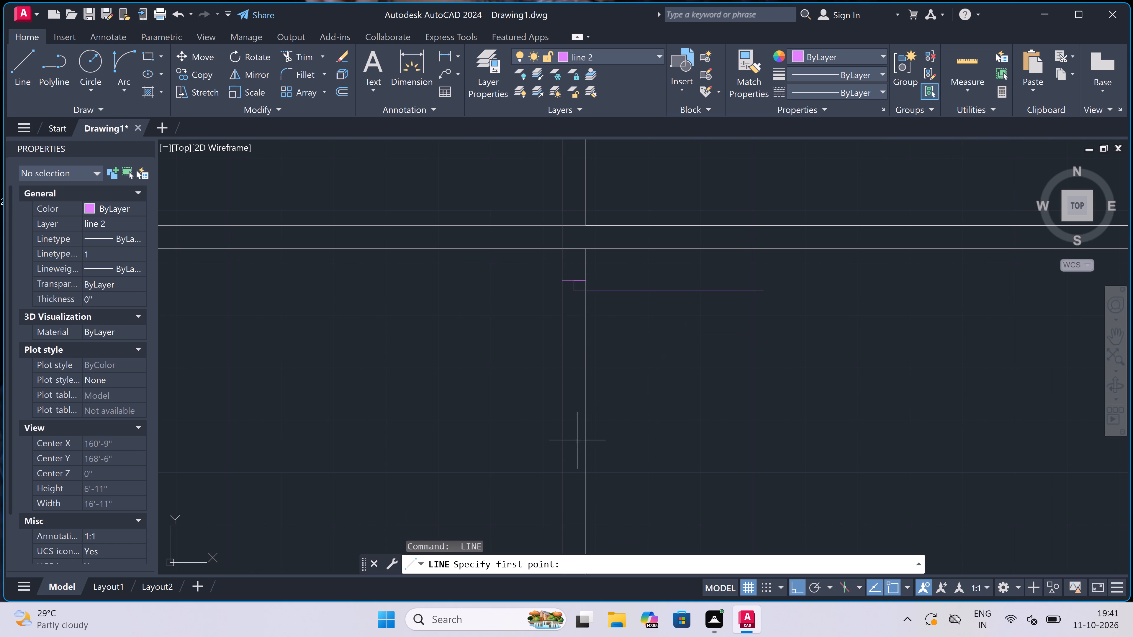
scroll(577, 438, "down", 1)
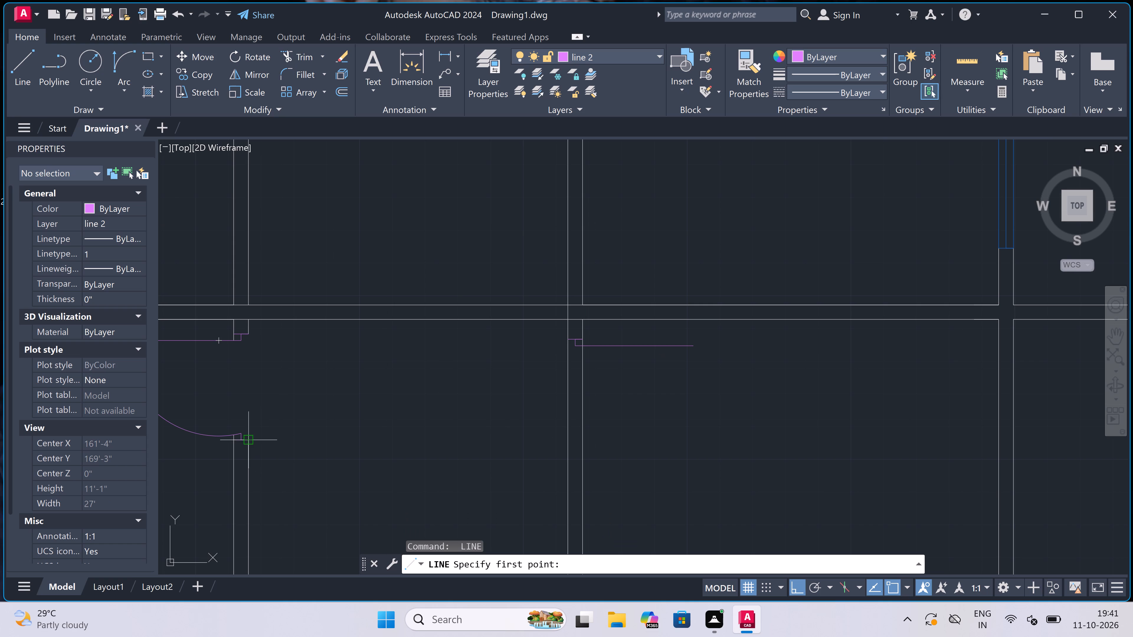
left_click(566, 441)
left_click(583, 440)
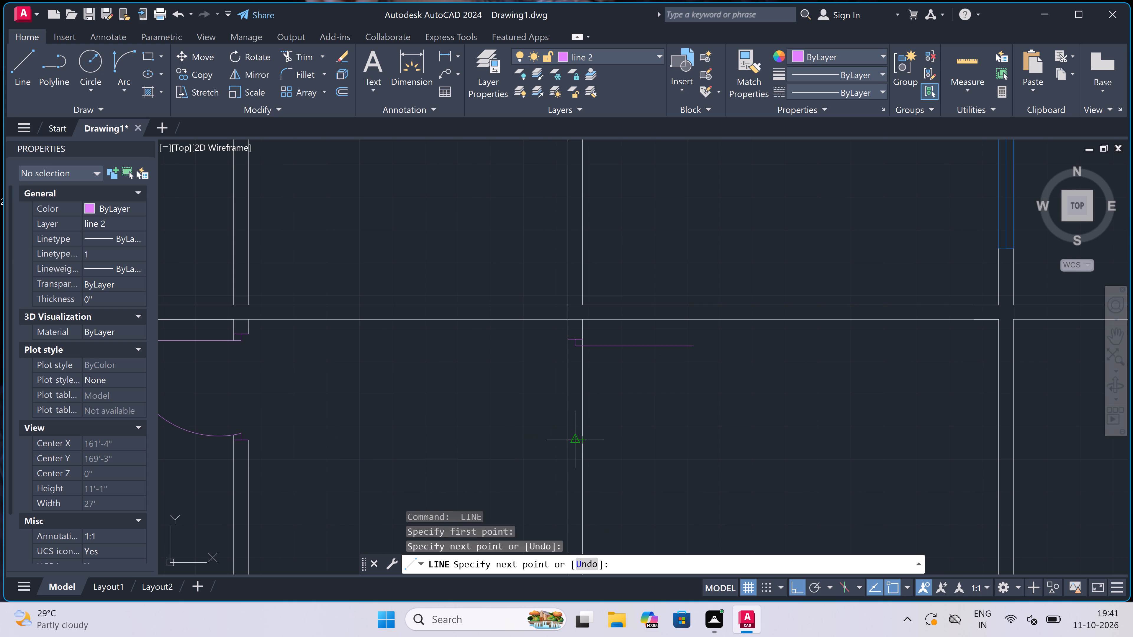
left_click(574, 439)
type("2\"")
key("space")
key("Escape")
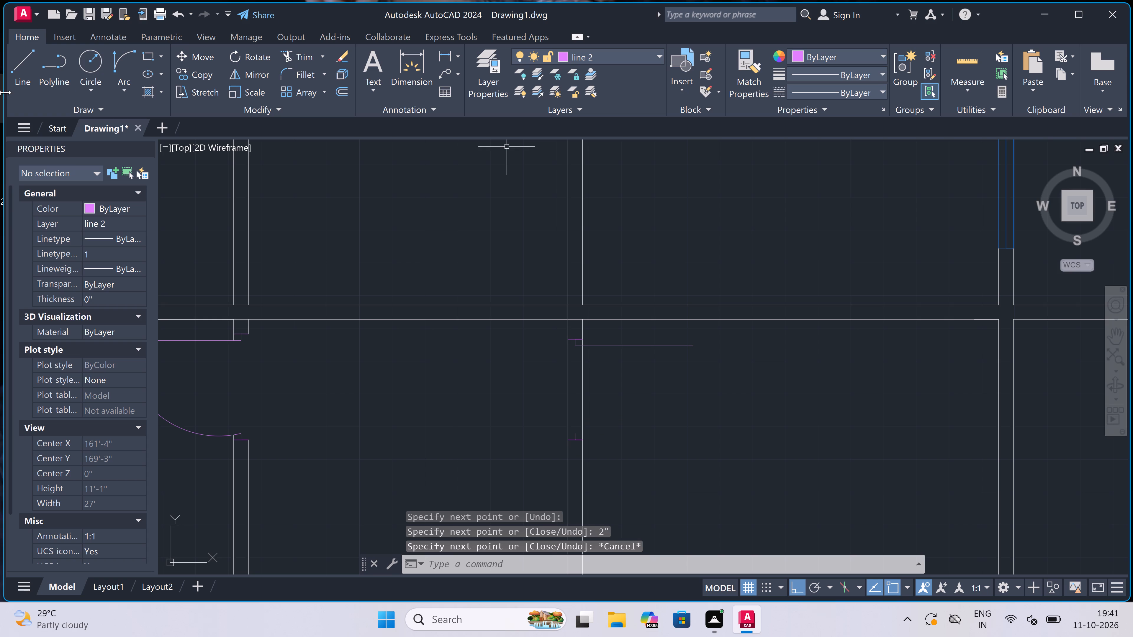
Draw the east partition door's swing arc from the leaf's east end to the tip of the south stop.
left_click(124, 59)
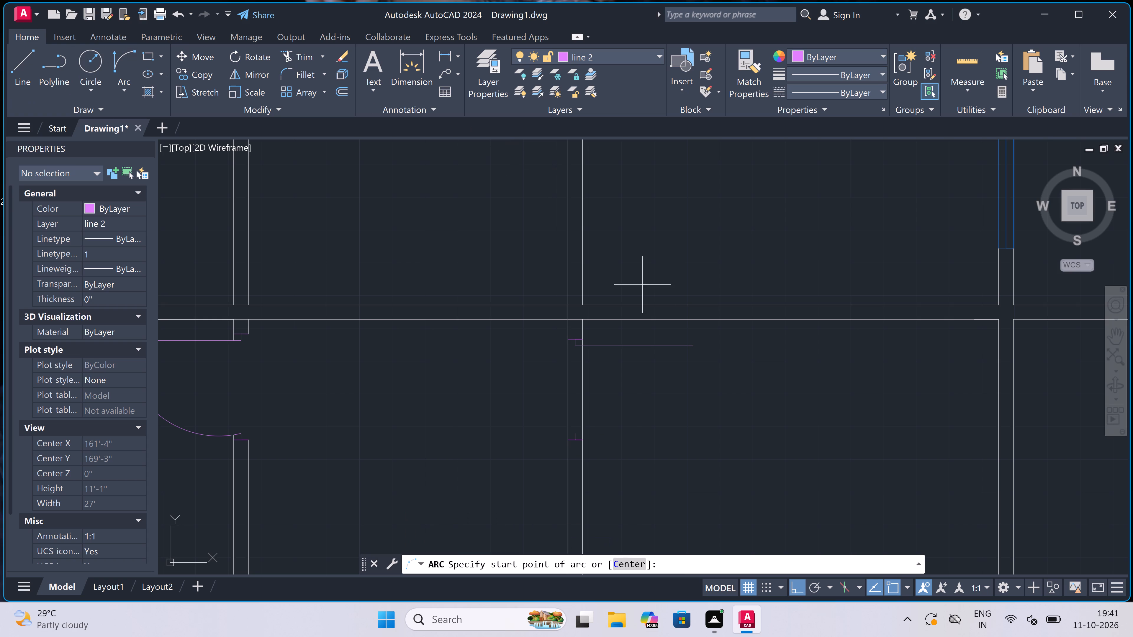
left_click(694, 348)
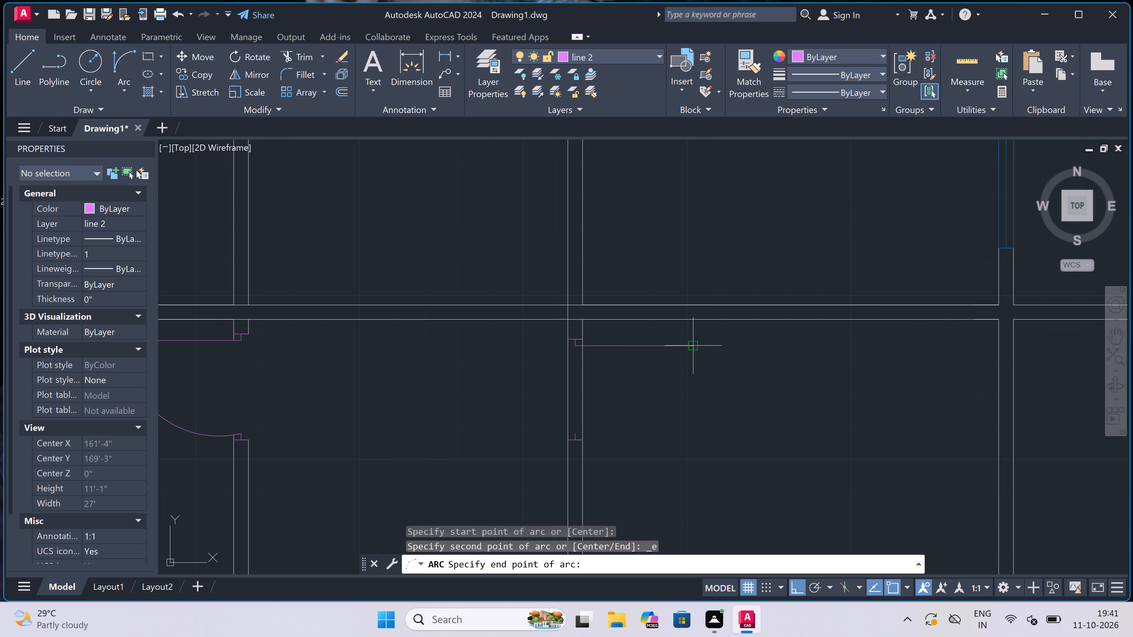
left_click(578, 430)
left_click(634, 448)
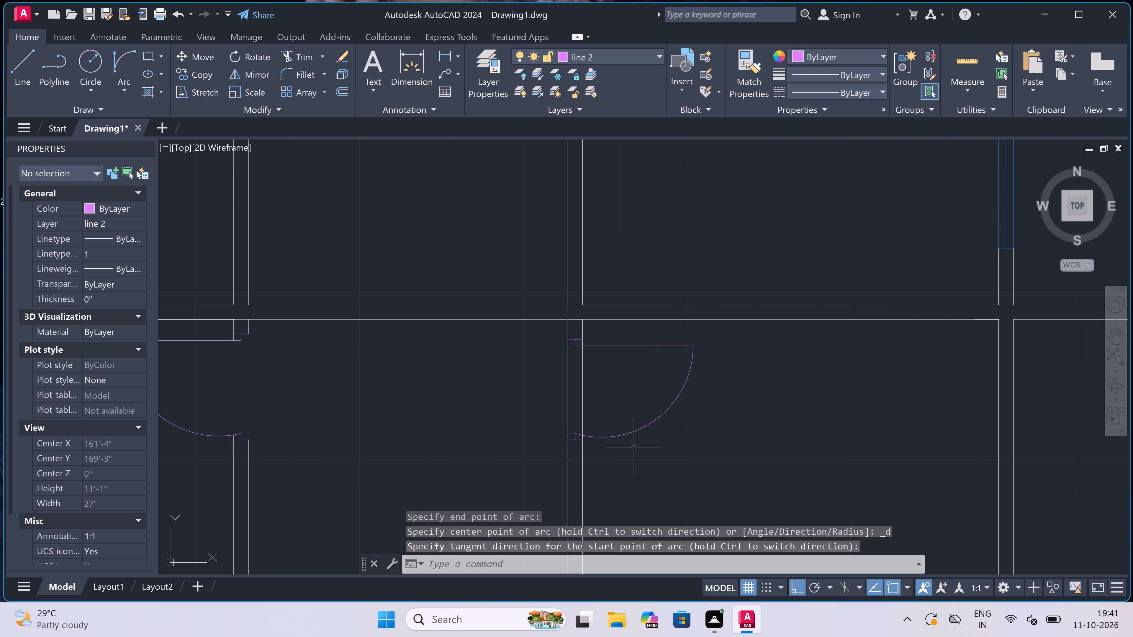
Trim both faces of the east partition between the door's north and south jambs to open the doorway.
key("t")
key("r")
key("space")
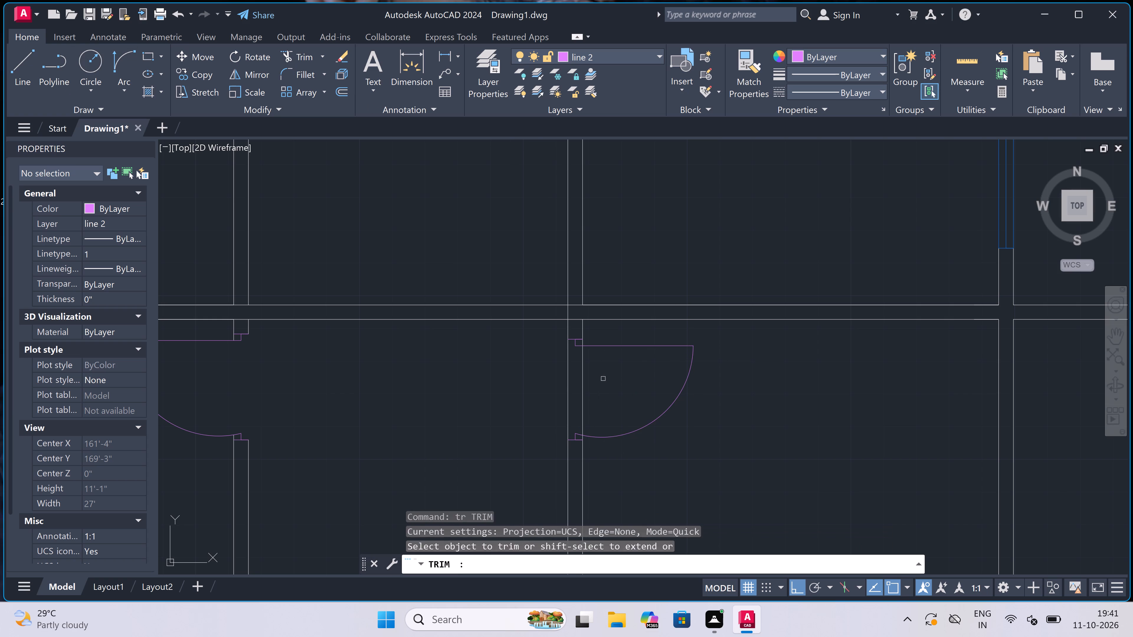
left_click_drag(603, 378, 594, 380)
left_click(375, 427)
scroll(500, 413, "down", 3)
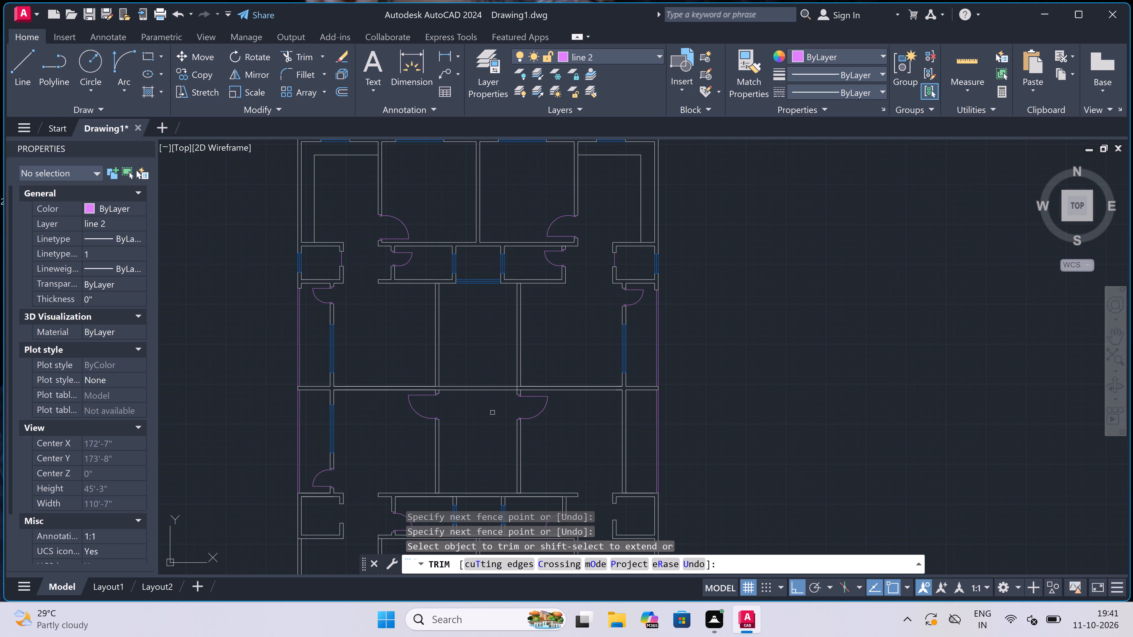
Trim the cross wall's two lines where they pass through the west and east partitions.
scroll(440, 374, "up", 2)
scroll(427, 418, "up", 2)
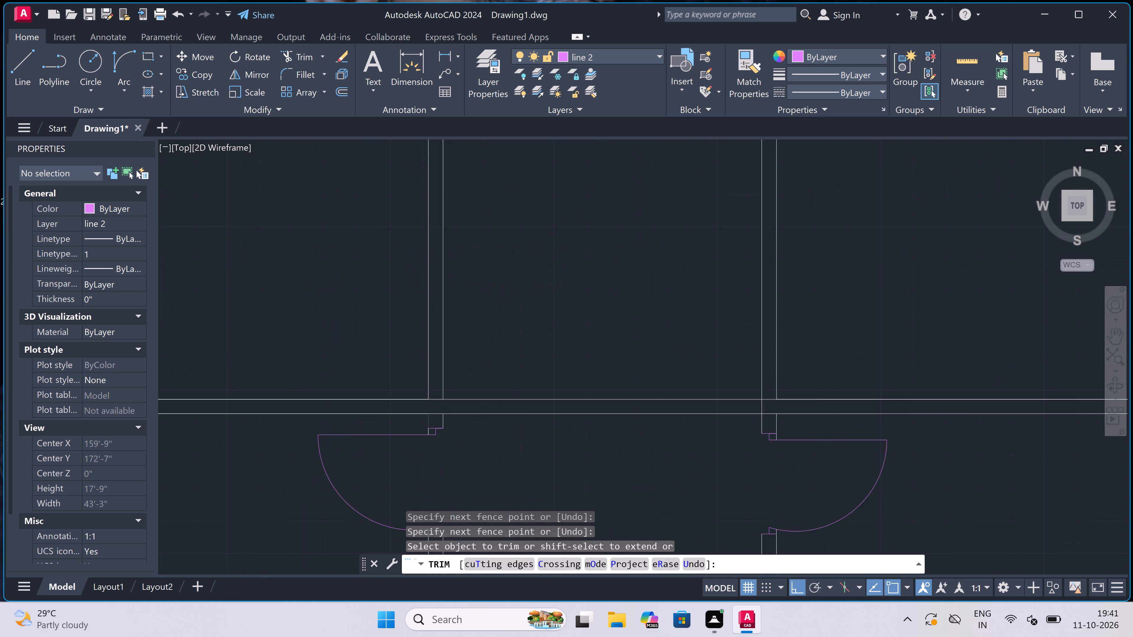
scroll(445, 381, "up", 1)
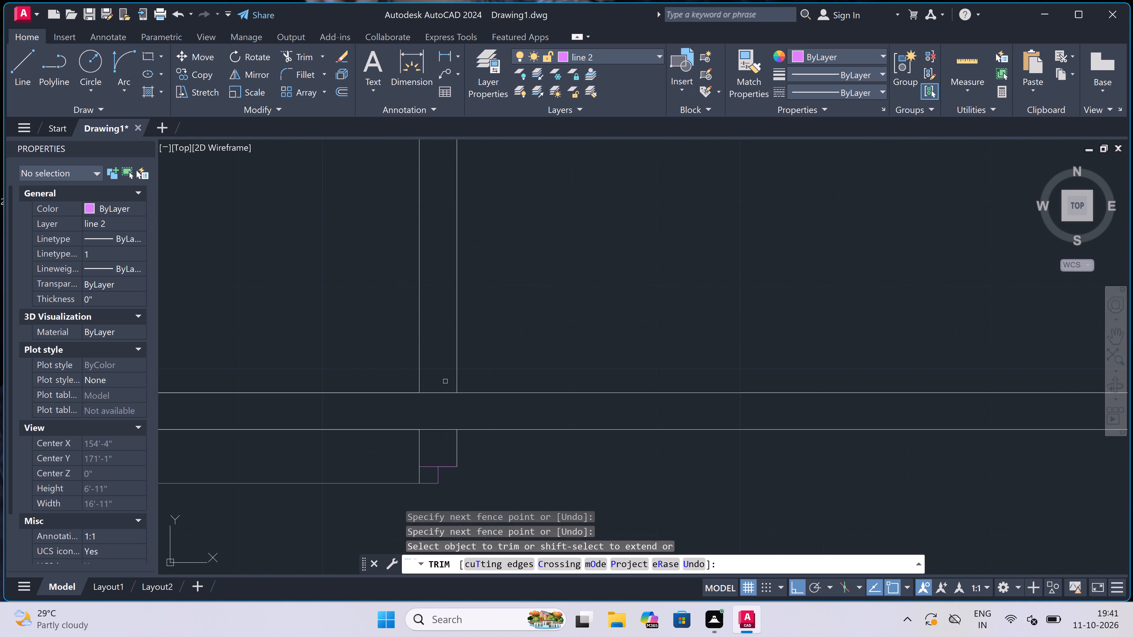
left_click(441, 374)
left_click(441, 431)
scroll(443, 405, "down", 3)
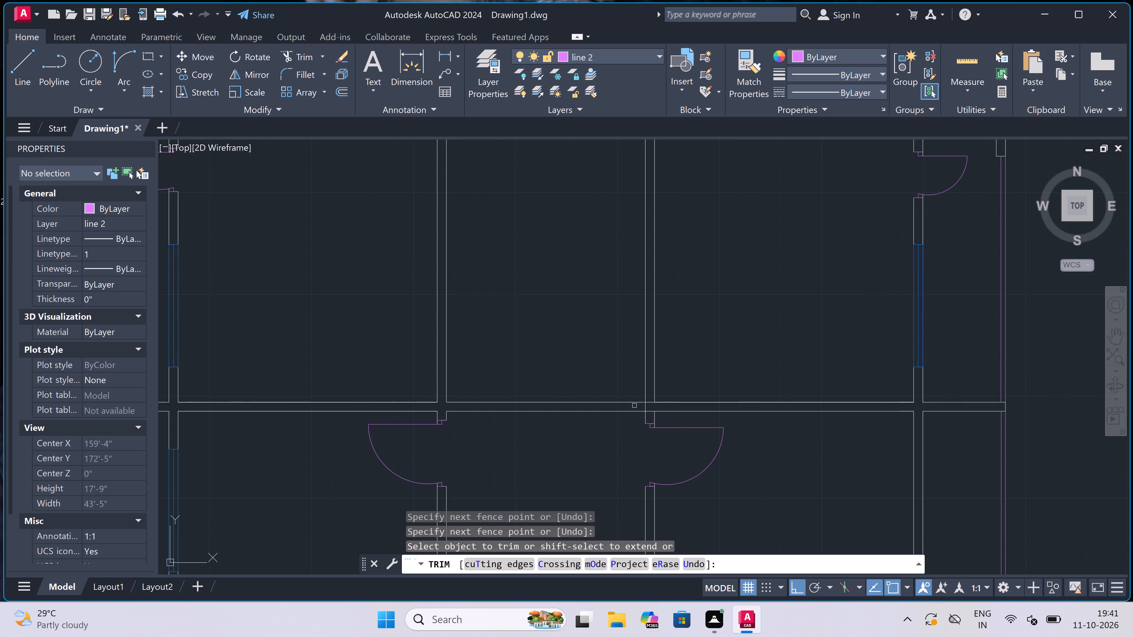
scroll(651, 410, "up", 2)
left_click(651, 426)
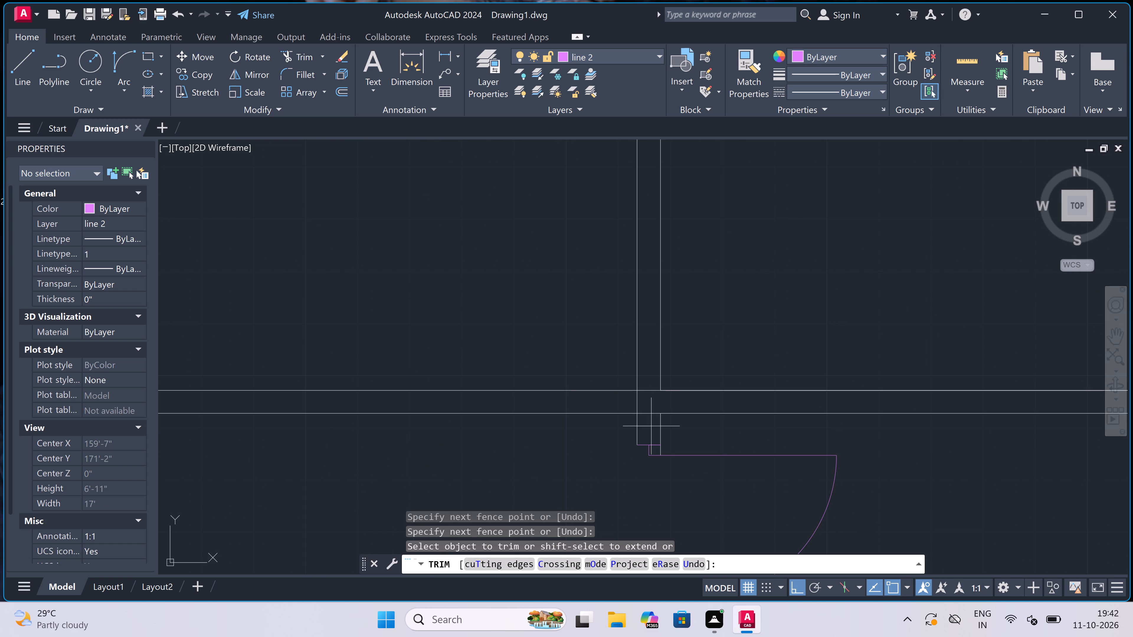
left_click(647, 367)
scroll(647, 367, "down", 3)
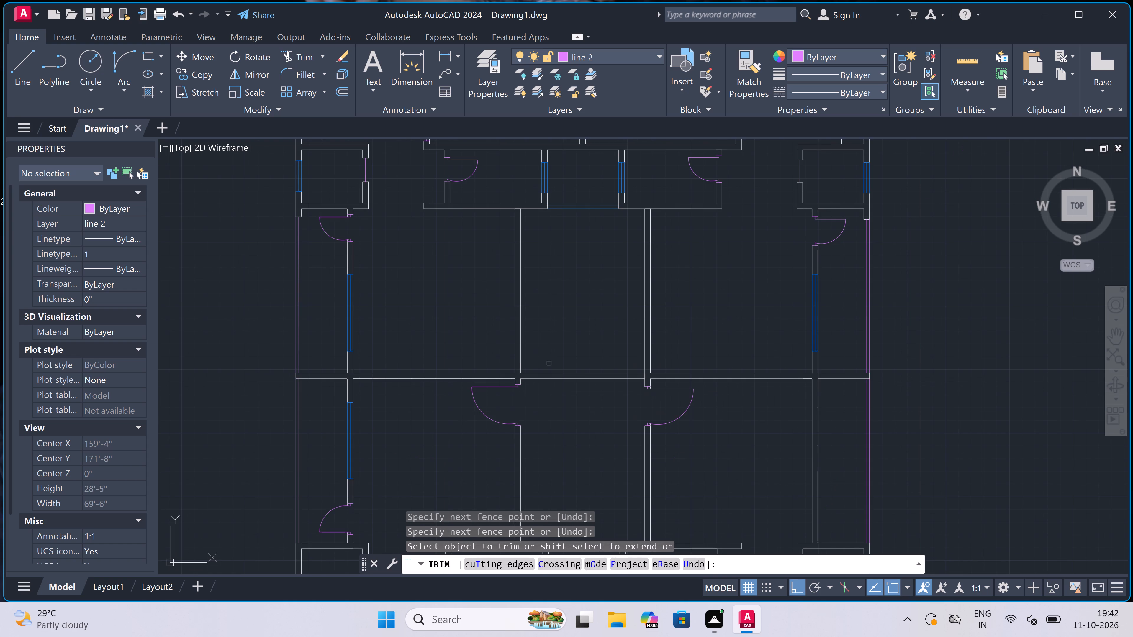
key("Escape")
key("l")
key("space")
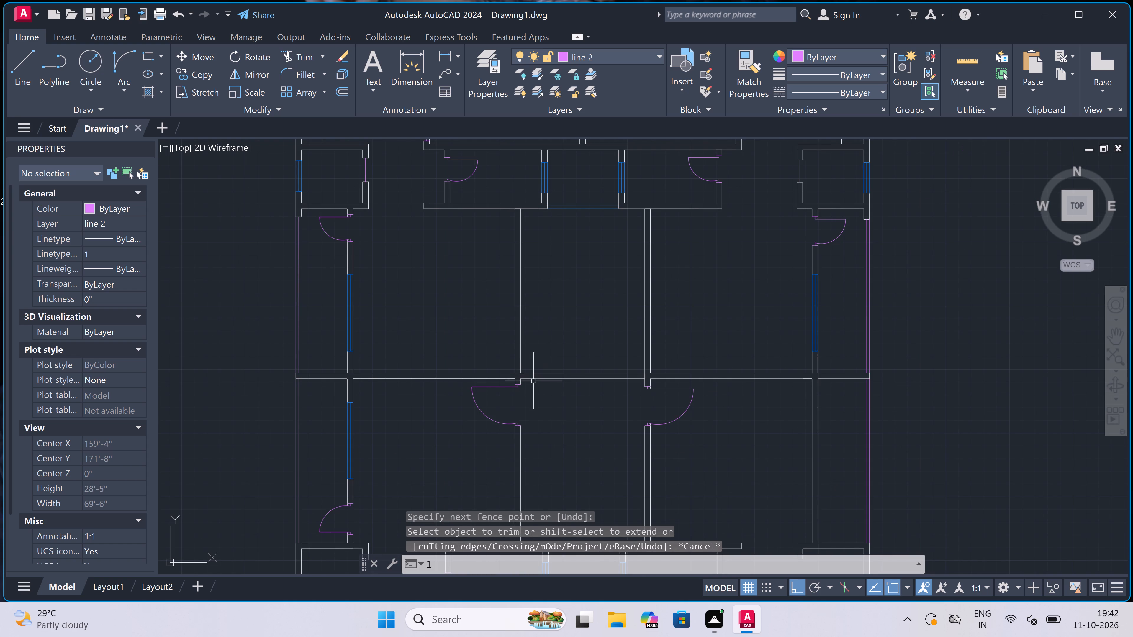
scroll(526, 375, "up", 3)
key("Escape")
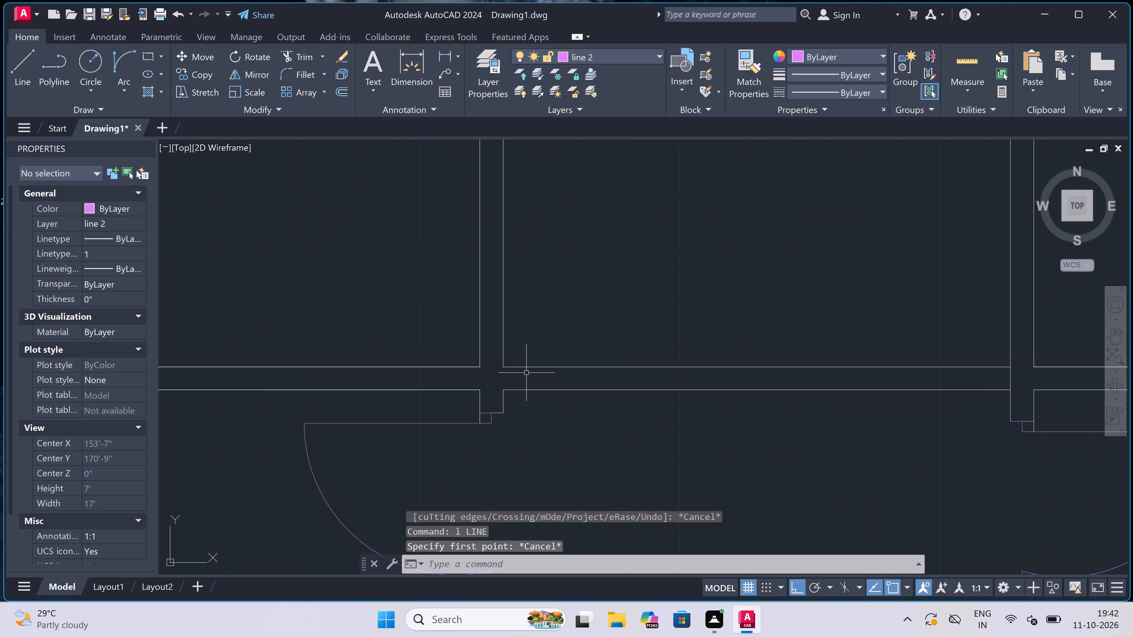
Extend the west partition's east face south across the gap at the cross wall junction.
key("e")
key("x")
key("space")
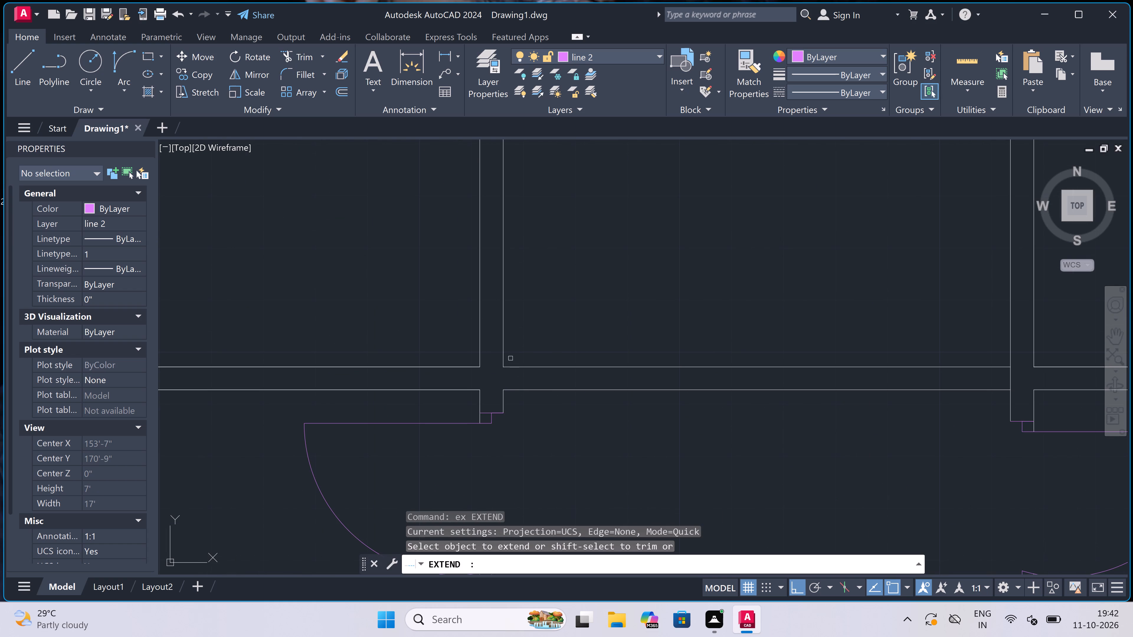
left_click_drag(502, 351, 508, 350)
left_click(533, 346)
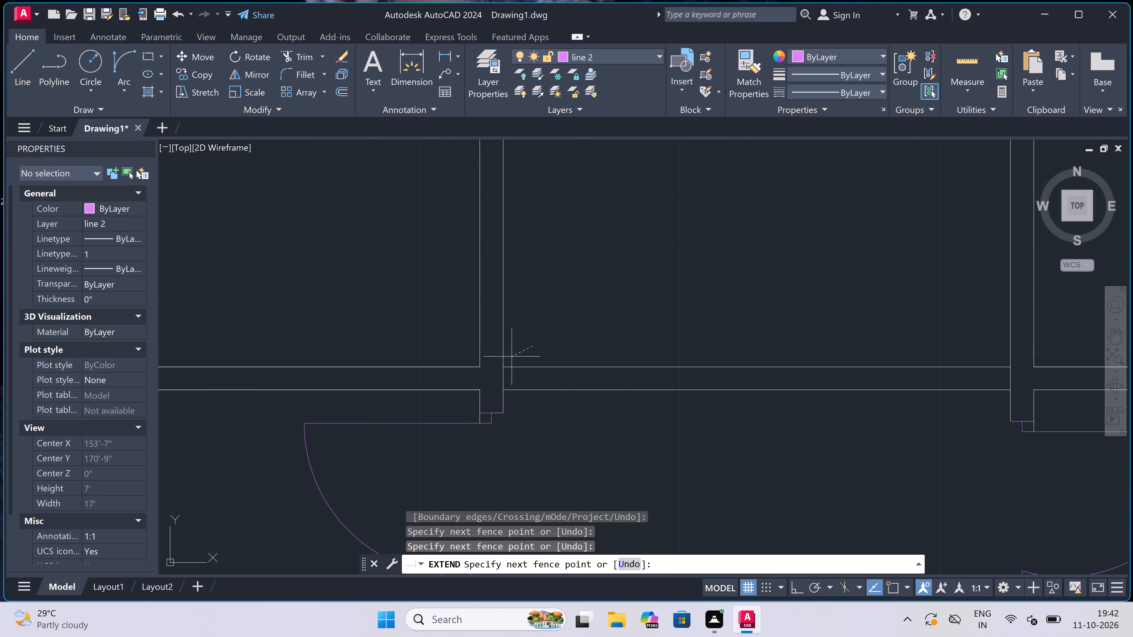
key("Escape")
Trim away both faces of the cross wall between the west and east partitions.
type("tr")
key("space")
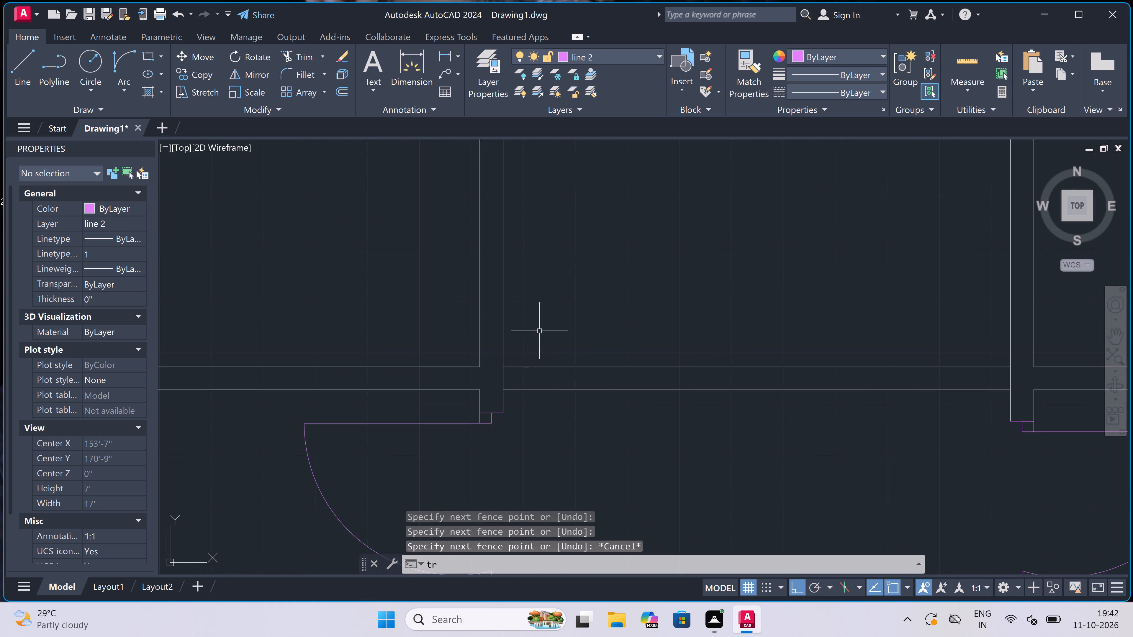
left_click_drag(567, 329, 568, 331)
left_click(591, 458)
key("Escape")
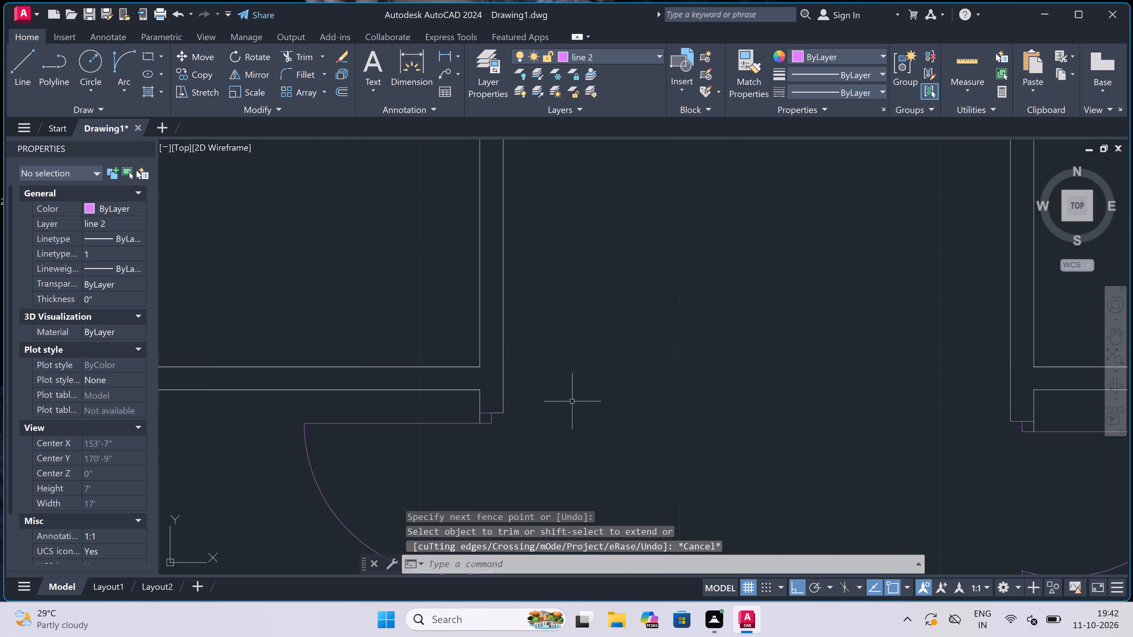
Draw the south jamb of a second west partition door just north of the cross wall, with a 2" stop and a 3' leaf running west.
scroll(572, 401, "down", 3)
scroll(551, 379, "up", 2)
key("l")
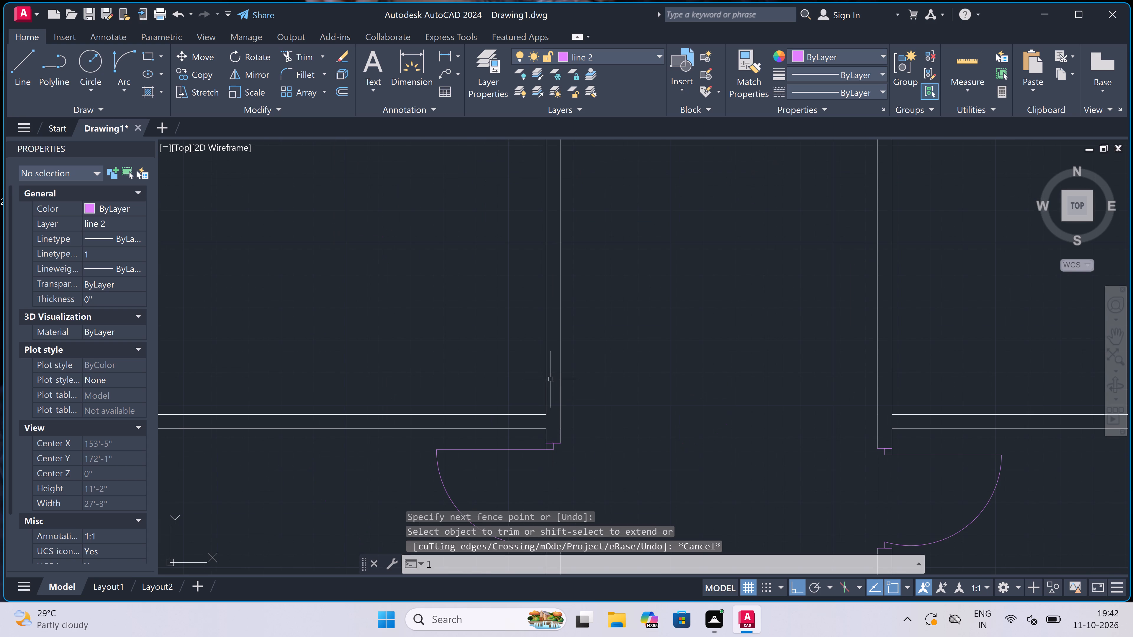
key("space")
scroll(548, 394, "up", 1)
left_click(548, 399)
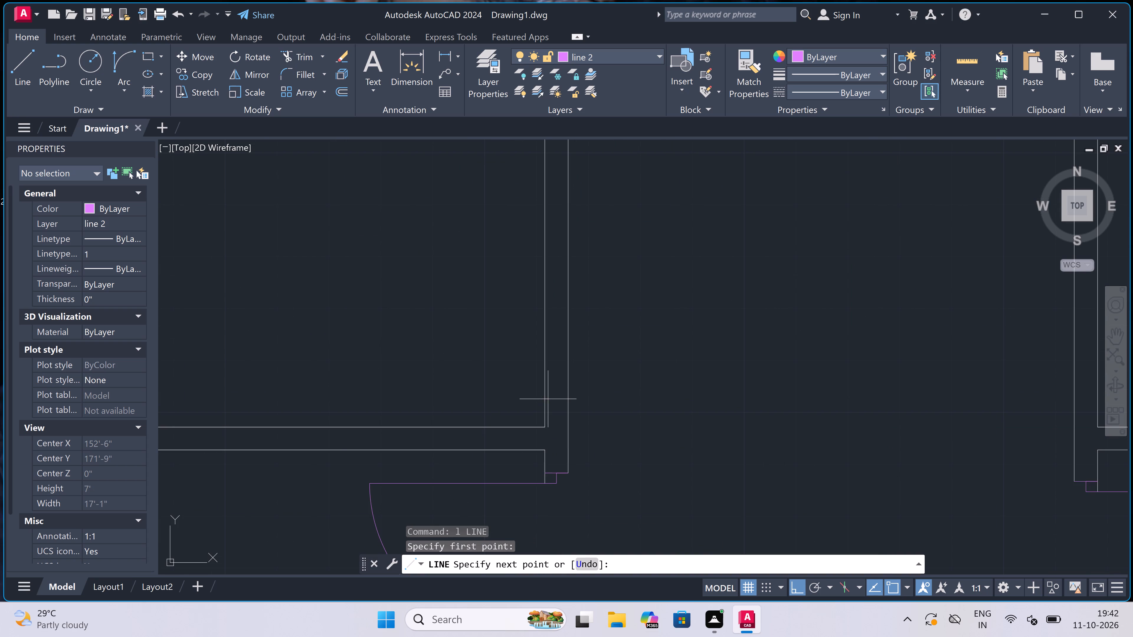
left_click(566, 398)
left_click(556, 401)
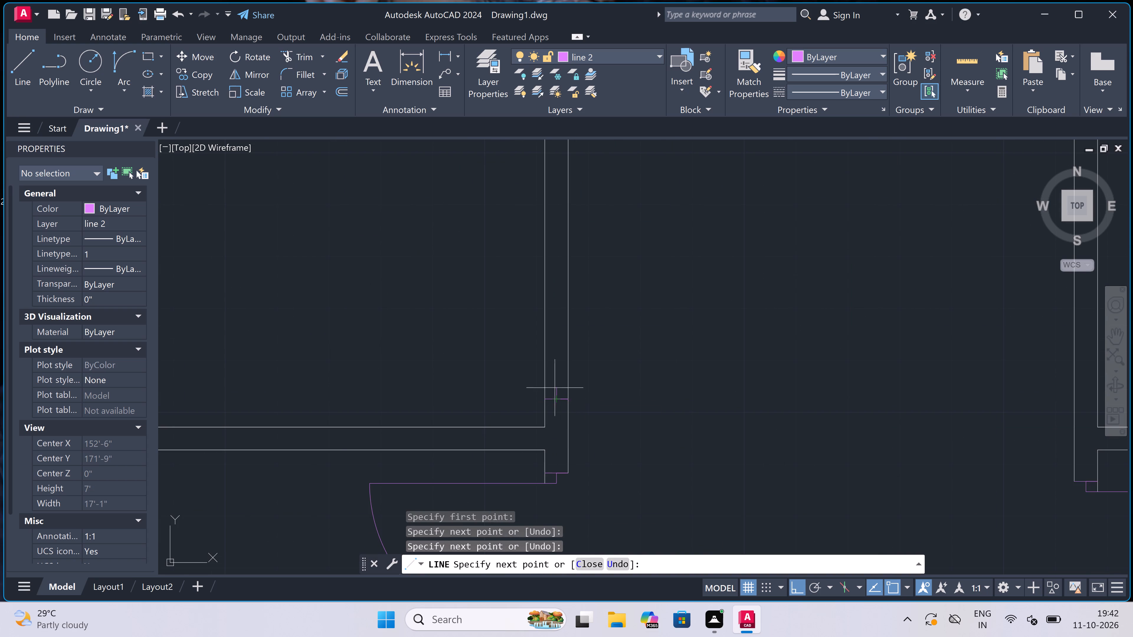
type("2\"")
key("space")
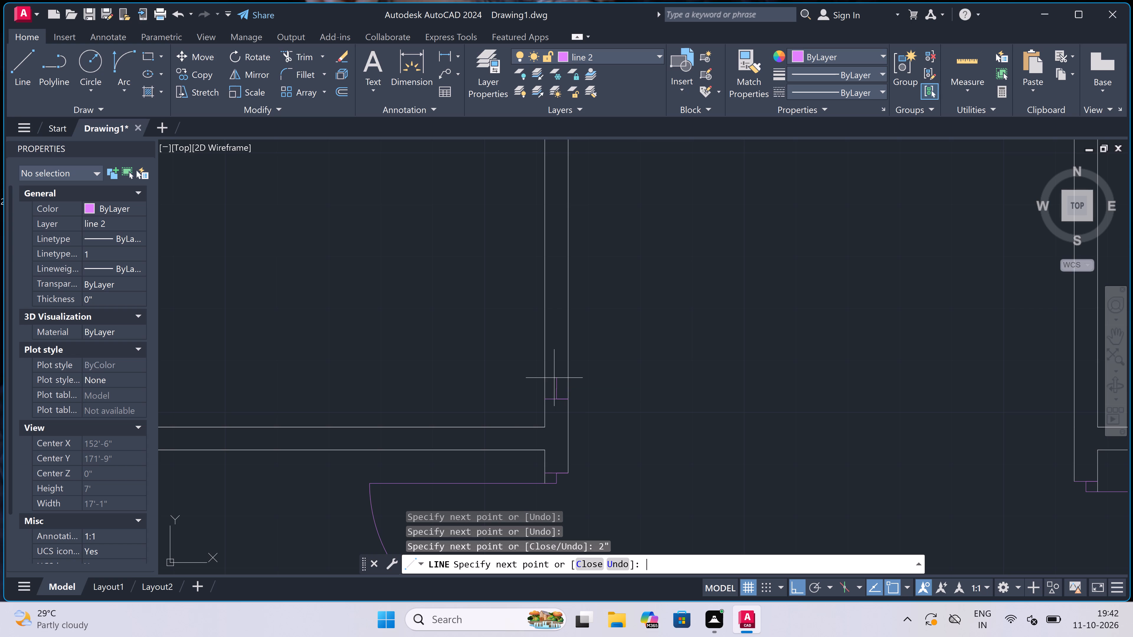
type("3'")
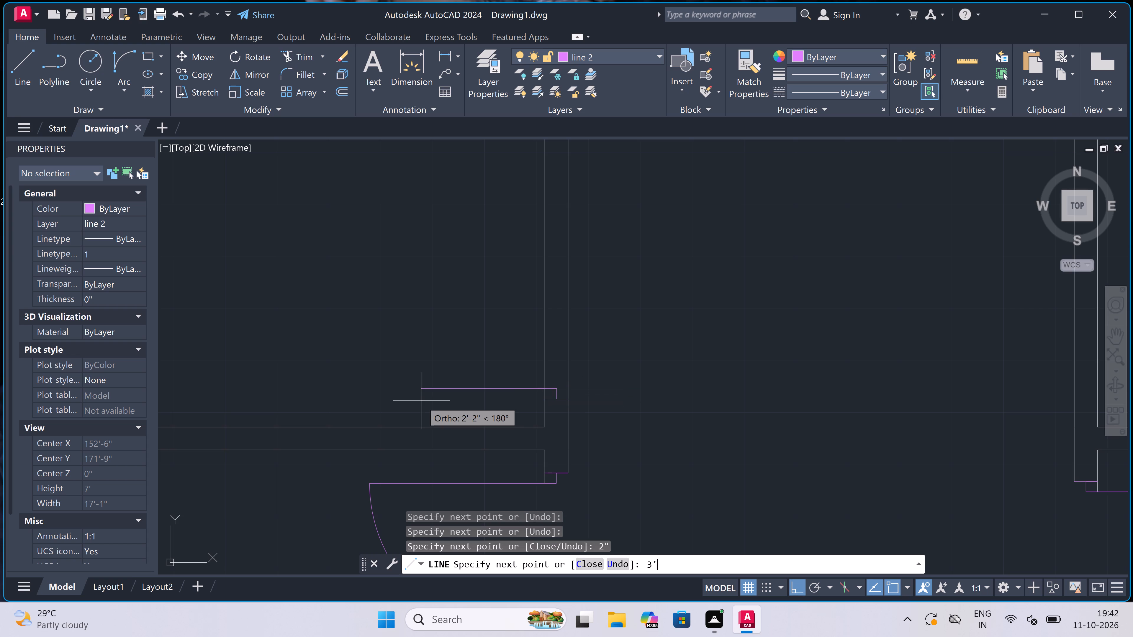
key("space")
key("Escape")
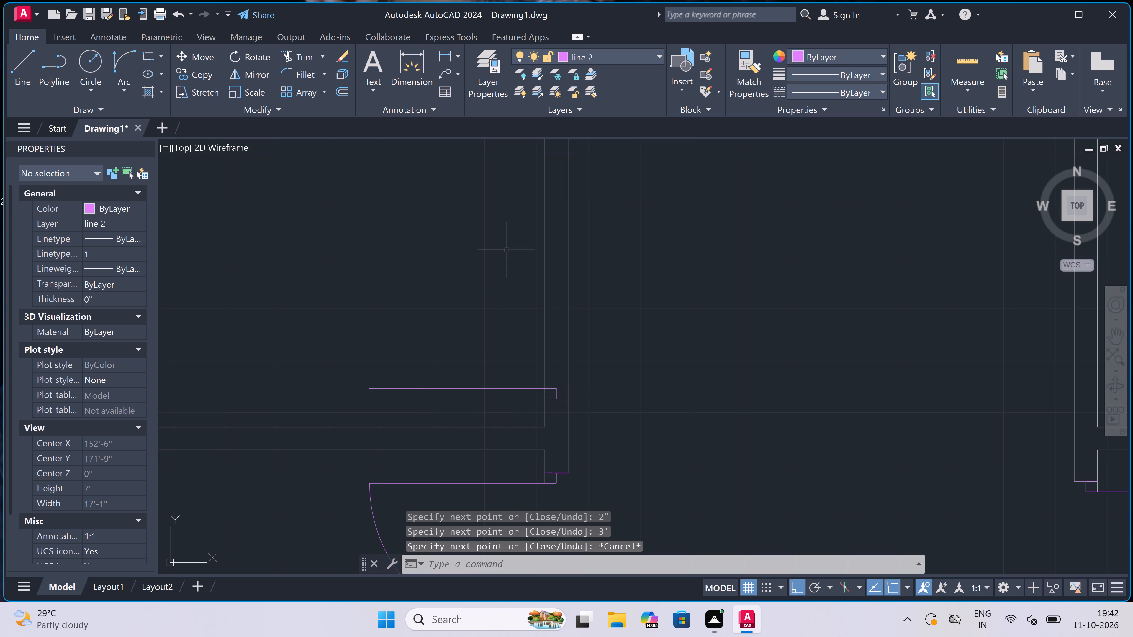
Draw the second west door's north jamb line across the partition, with a 2" stop running south from its midpoint.
key("space")
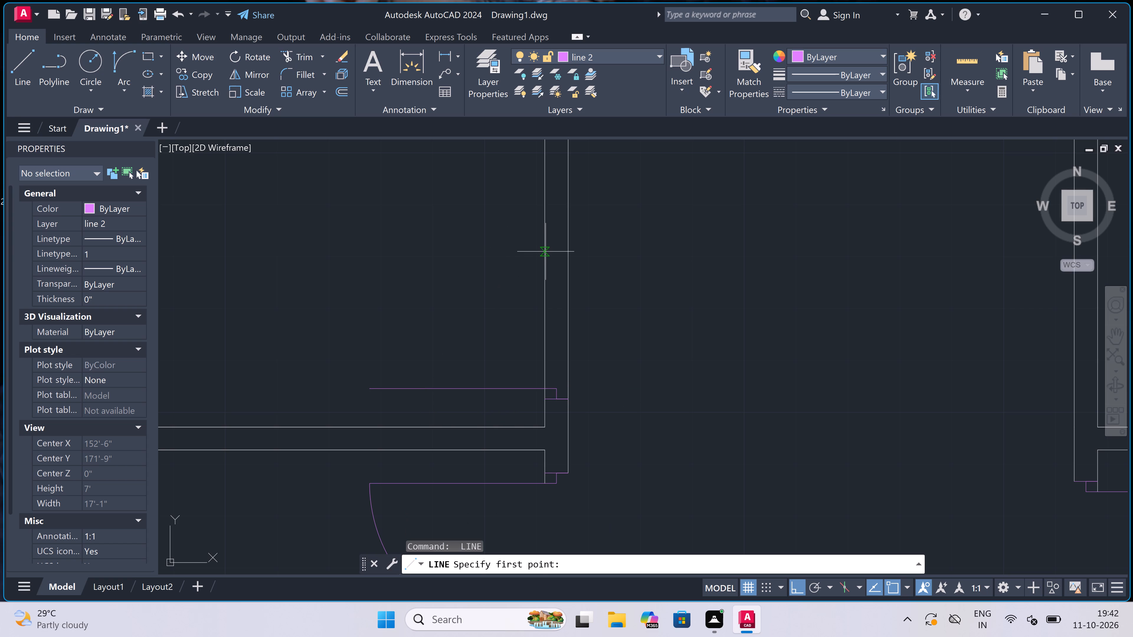
left_click(547, 249)
left_click(566, 252)
left_click(557, 252)
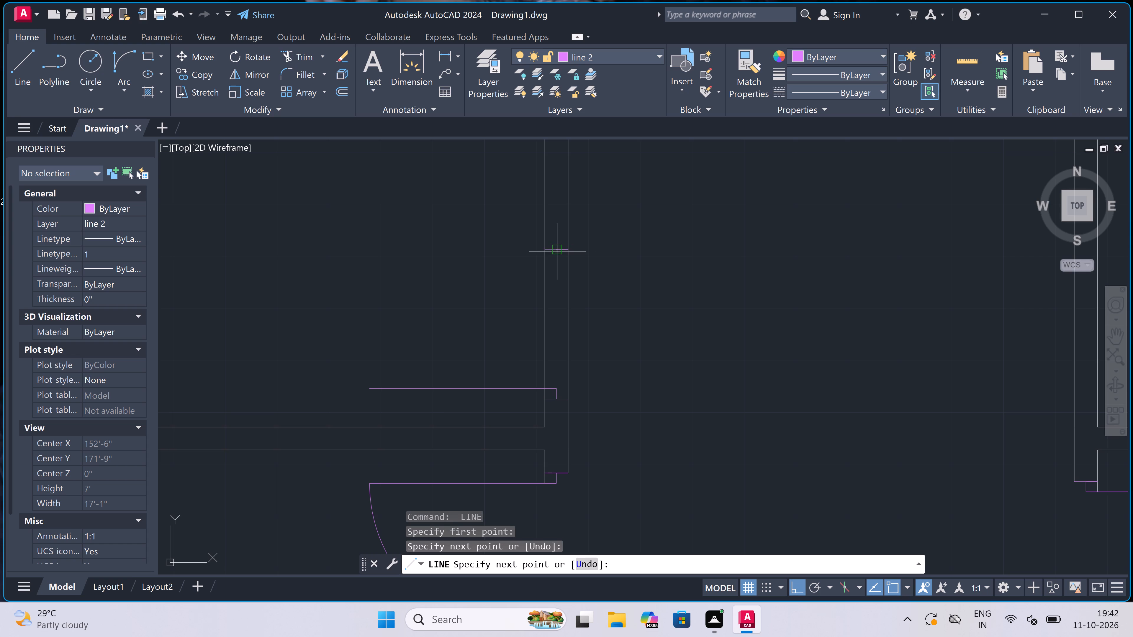
type("2\"")
key("space")
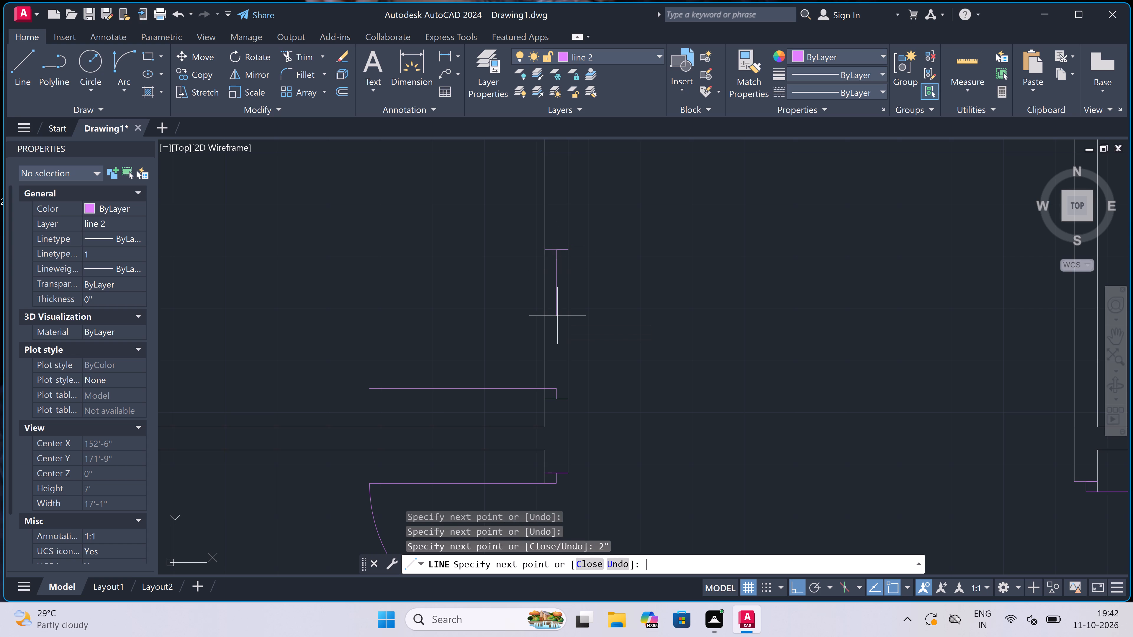
key("Escape")
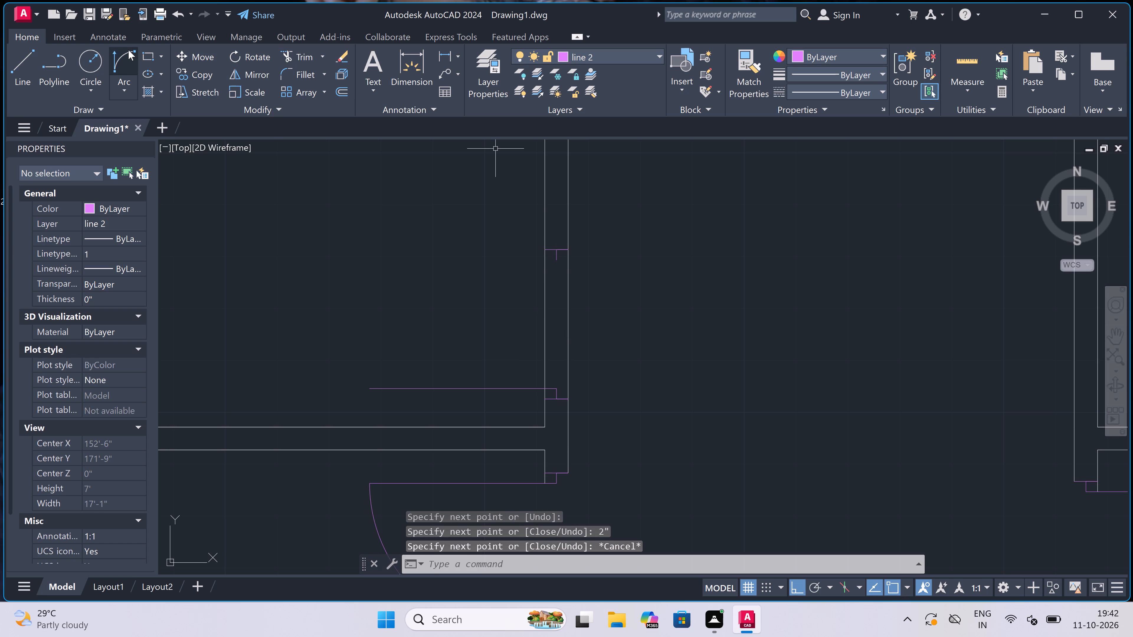
Draw the second west door's swing arc from the leaf's west end to the tip of the north stop.
left_click(128, 50)
left_click(364, 388)
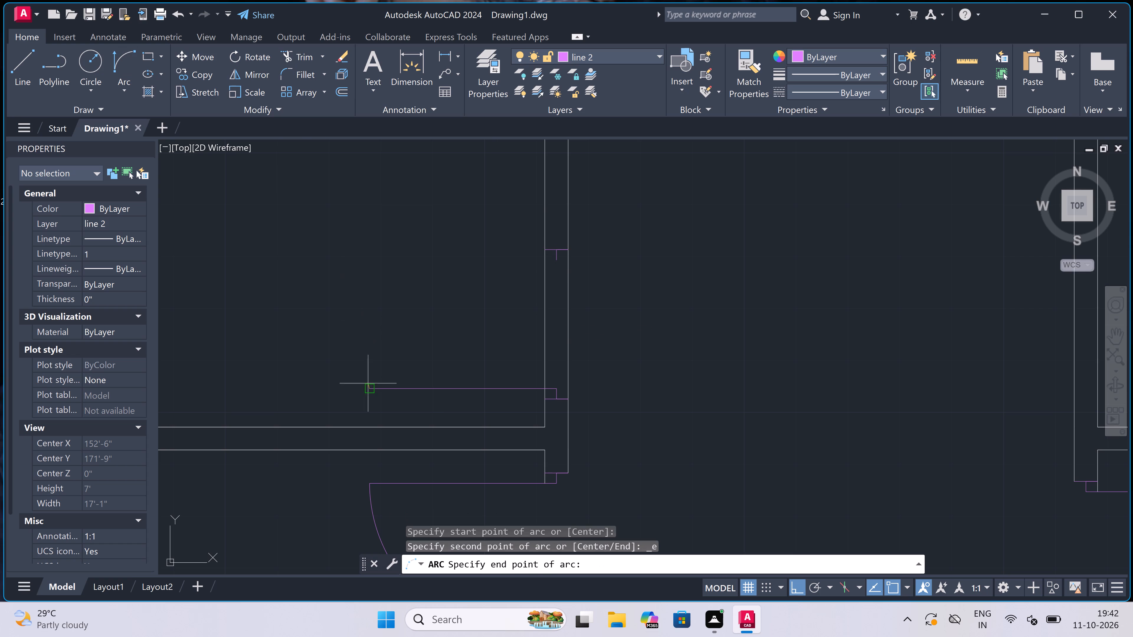
left_click(559, 261)
left_click(517, 234)
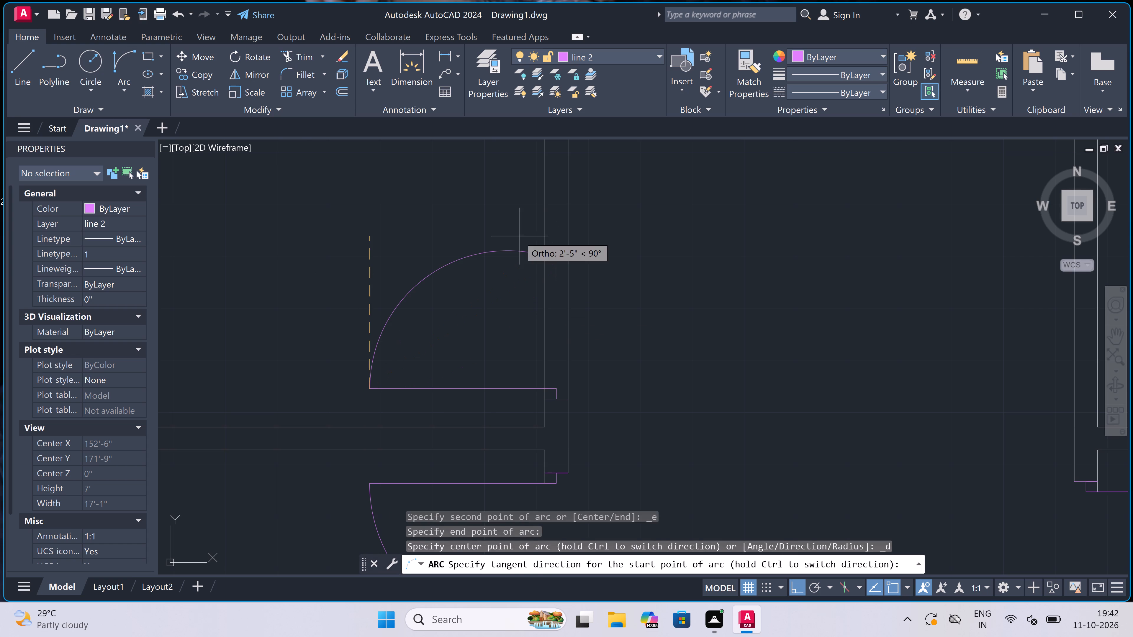
Trim both faces of the west partition between the second door's jambs, north of the cross wall, to open the doorway.
key("t")
key("r")
key("space")
left_click_drag(505, 352, 505, 353)
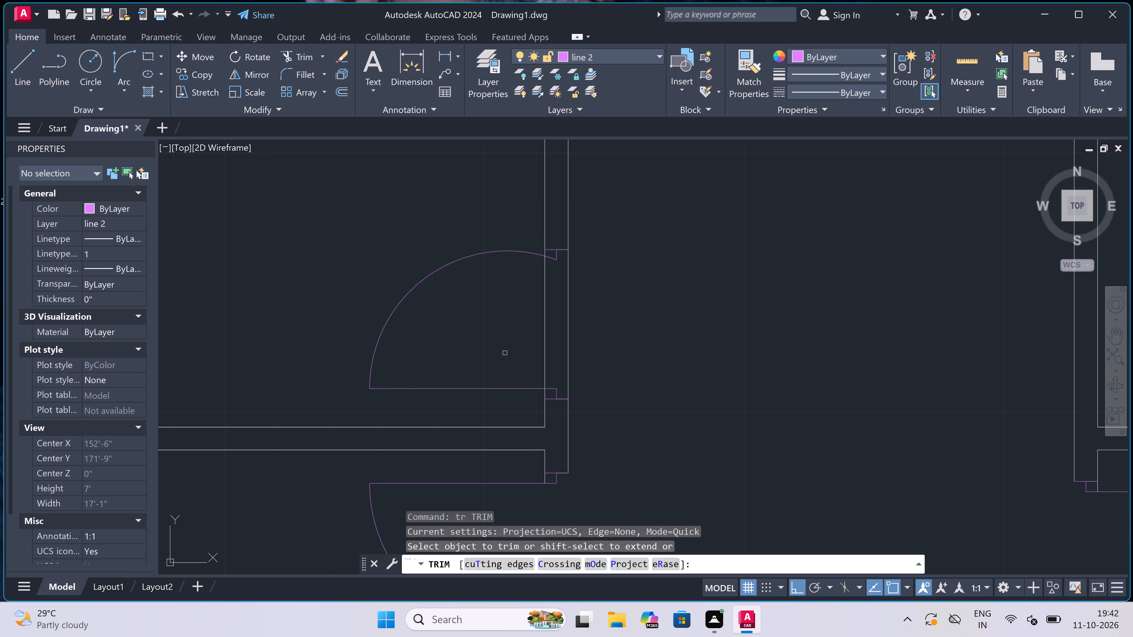
left_click_drag(505, 353, 511, 352)
left_click(663, 330)
scroll(461, 333, "down", 4)
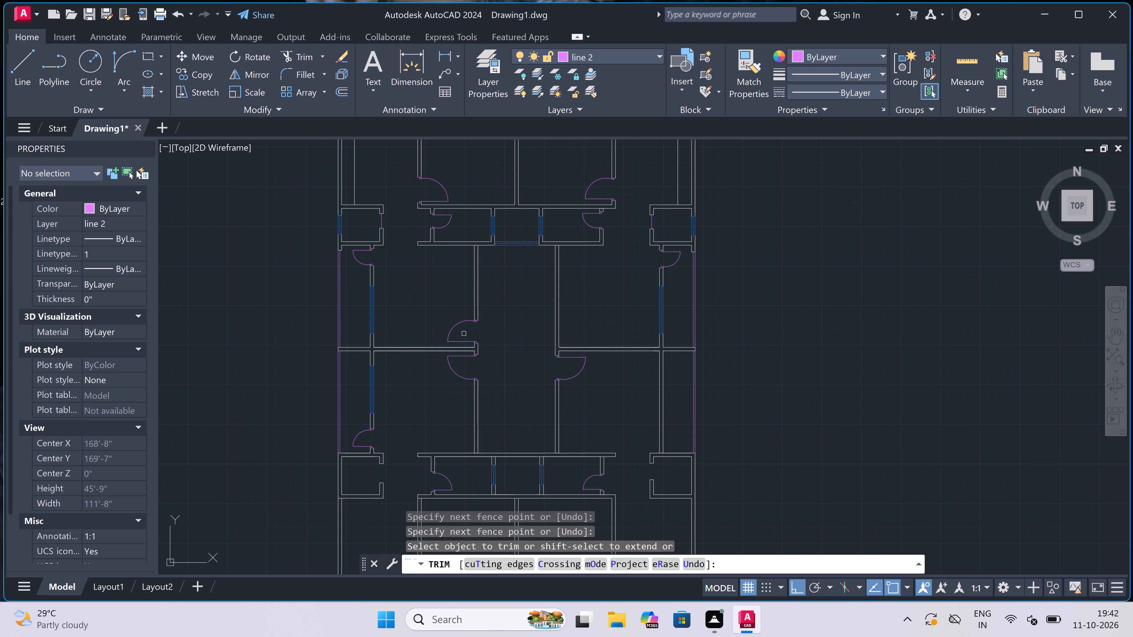
key("Escape")
Draw the south jamb of a second east partition door just north of the cross wall, with a 2" stop and a 3' leaf running east.
scroll(541, 332, "up", 2)
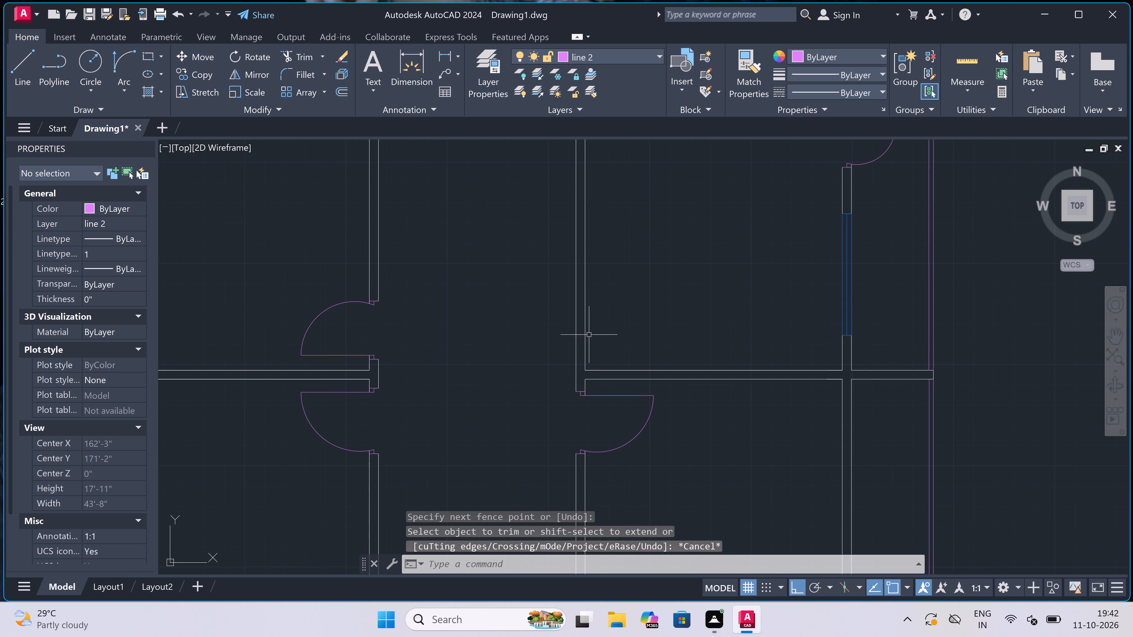
key("l")
key("space")
scroll(590, 354, "up", 3)
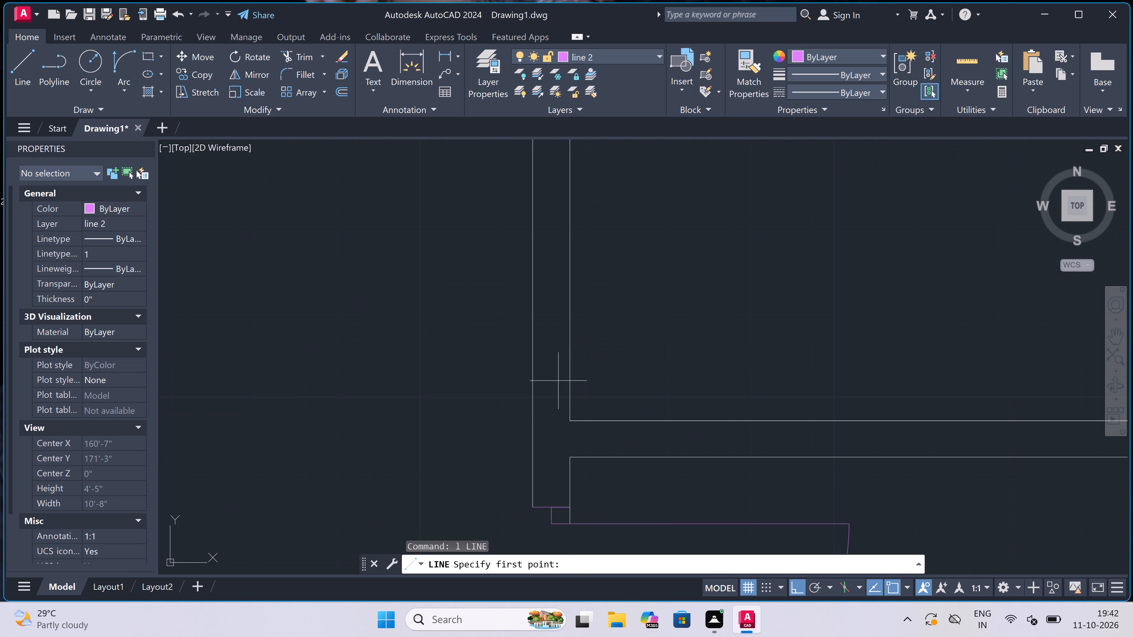
left_click(569, 387)
left_click(533, 387)
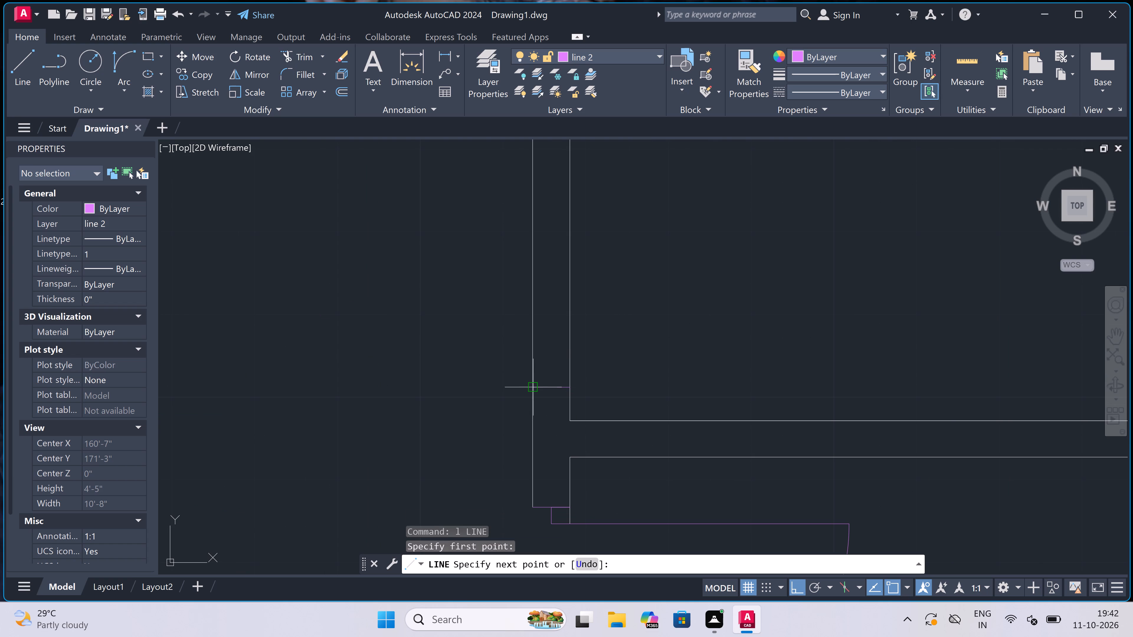
left_click(552, 384)
type("2\"")
key("space")
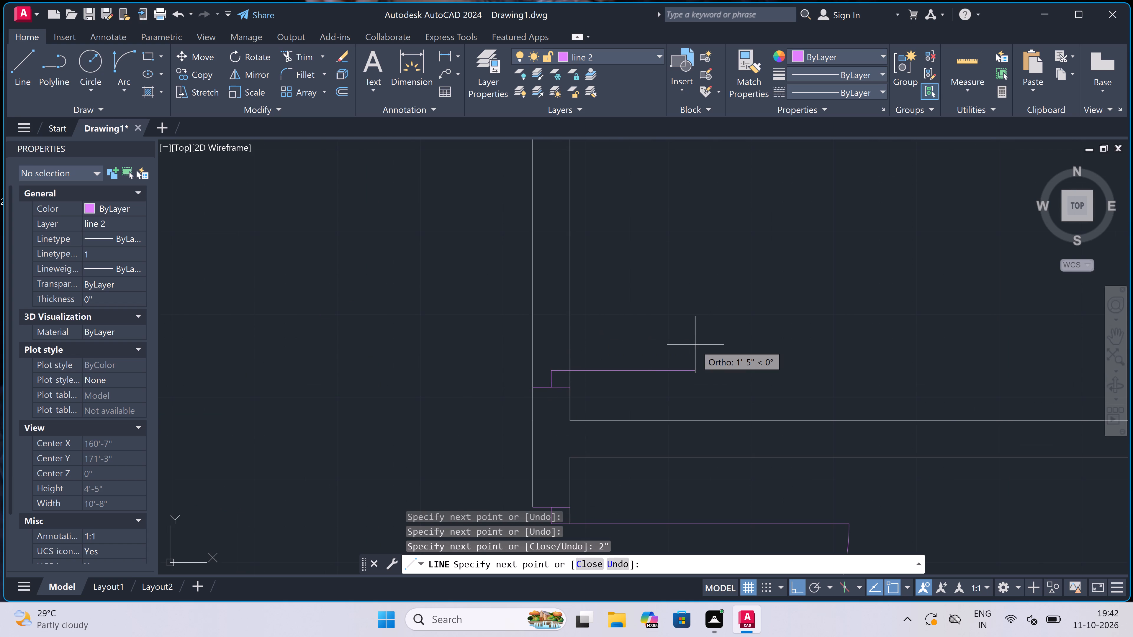
type("3'")
key("space")
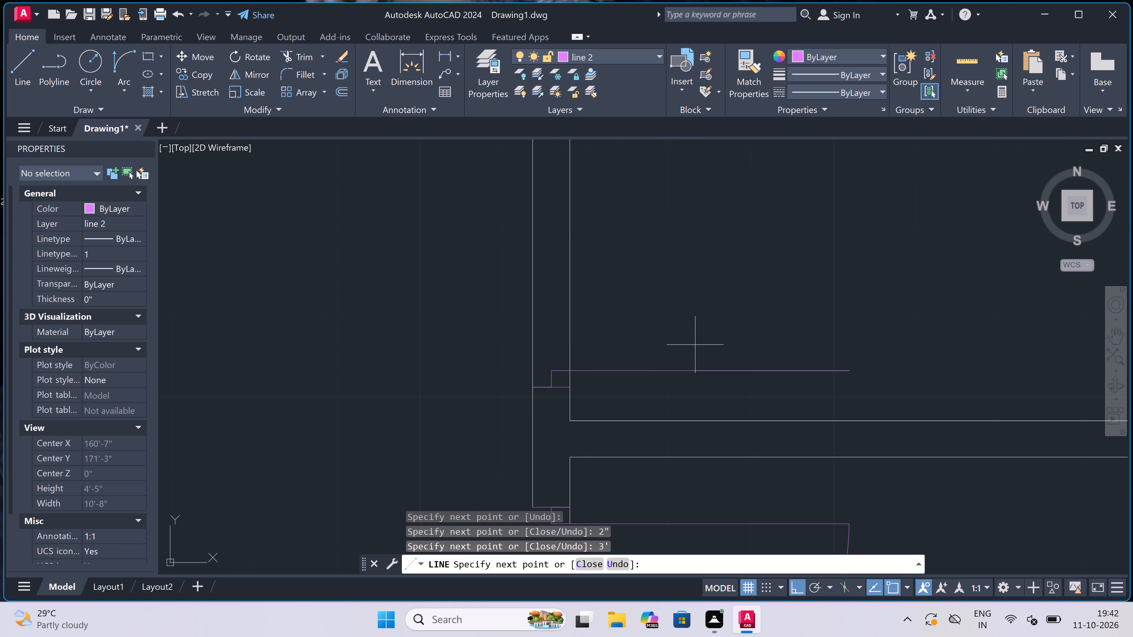
key("Escape")
Draw the second east door's north jamb line across the partition, with a 2" stop running south from its midpoint.
key("space")
scroll(586, 308, "down", 2)
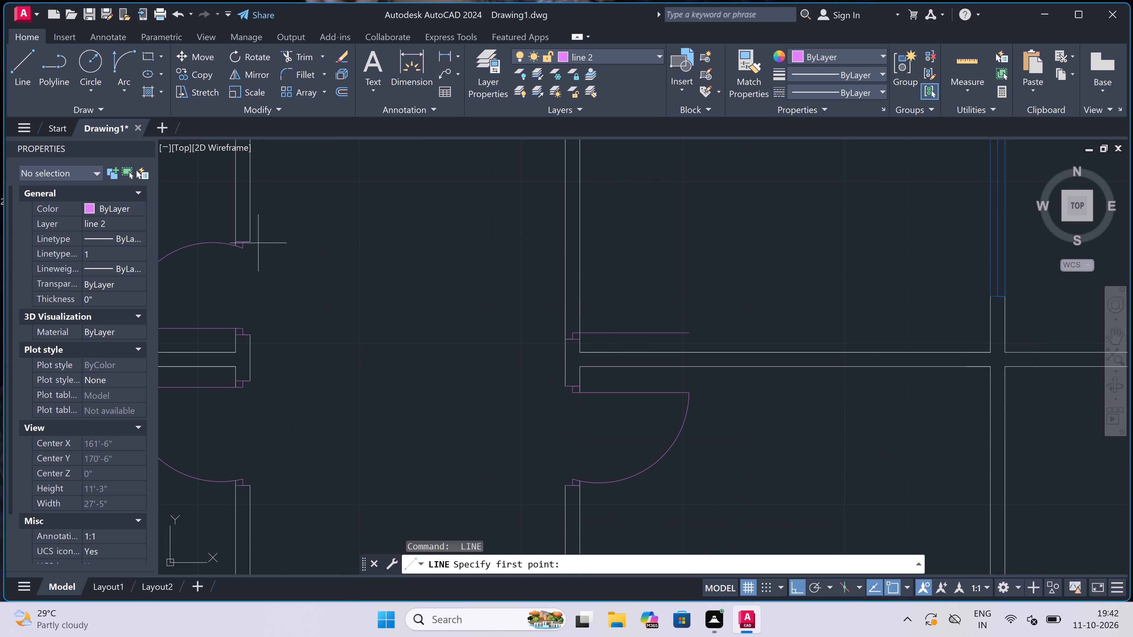
left_click(566, 237)
scroll(566, 236, "up", 1)
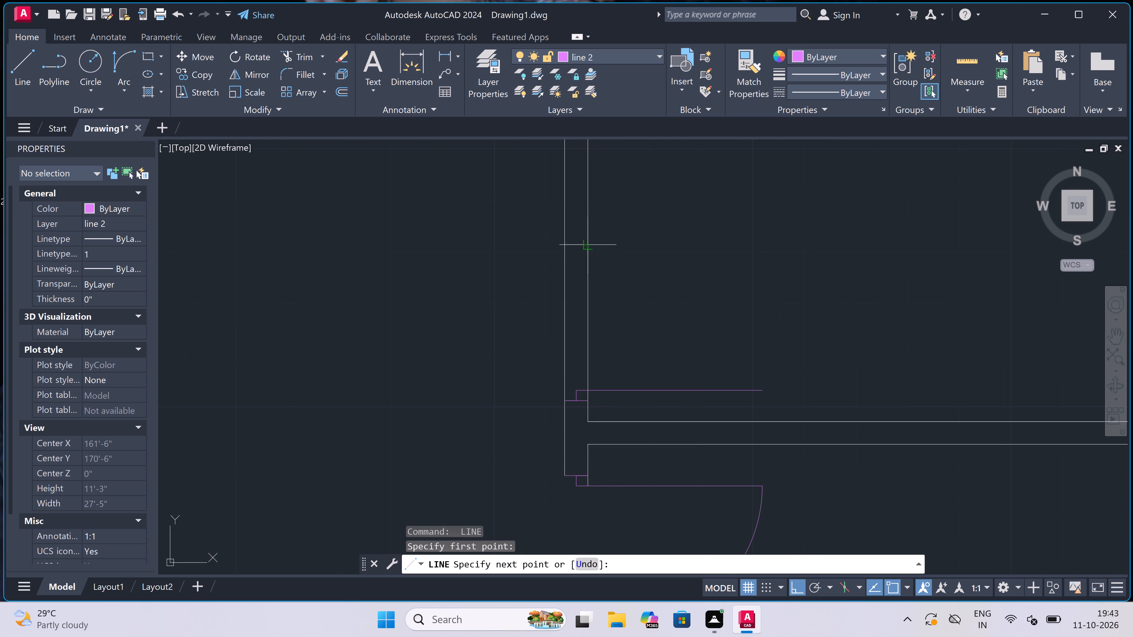
left_click(587, 246)
left_click(580, 244)
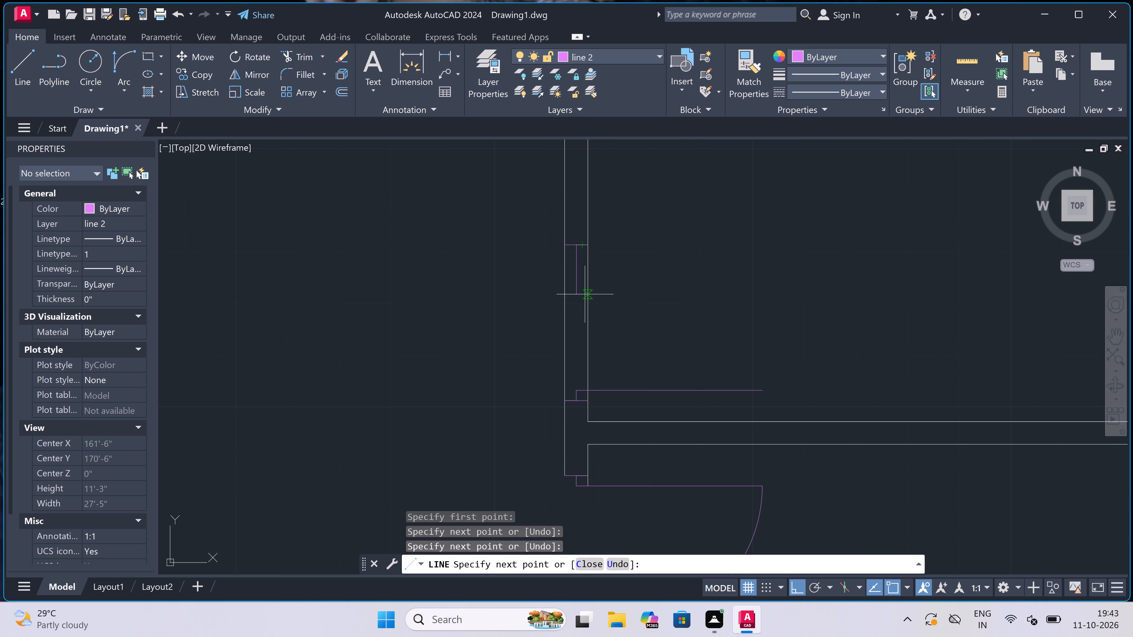
type("2\"")
key("space")
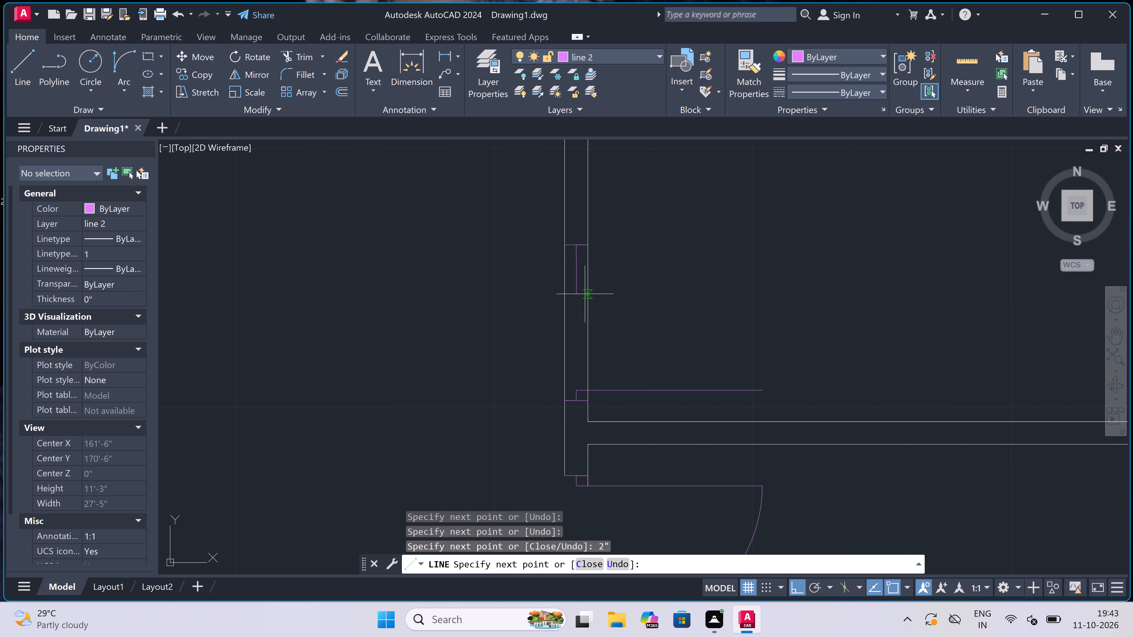
key("Escape")
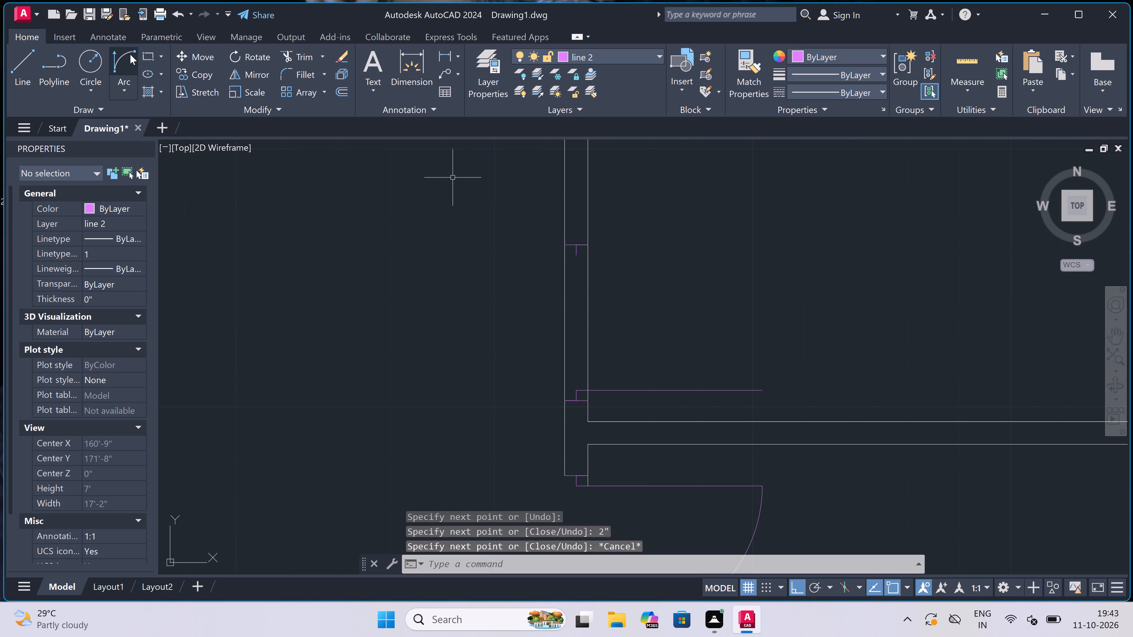
Draw the second east door's swing arc from the leaf's east end to the tip of the north stop.
left_click(130, 57)
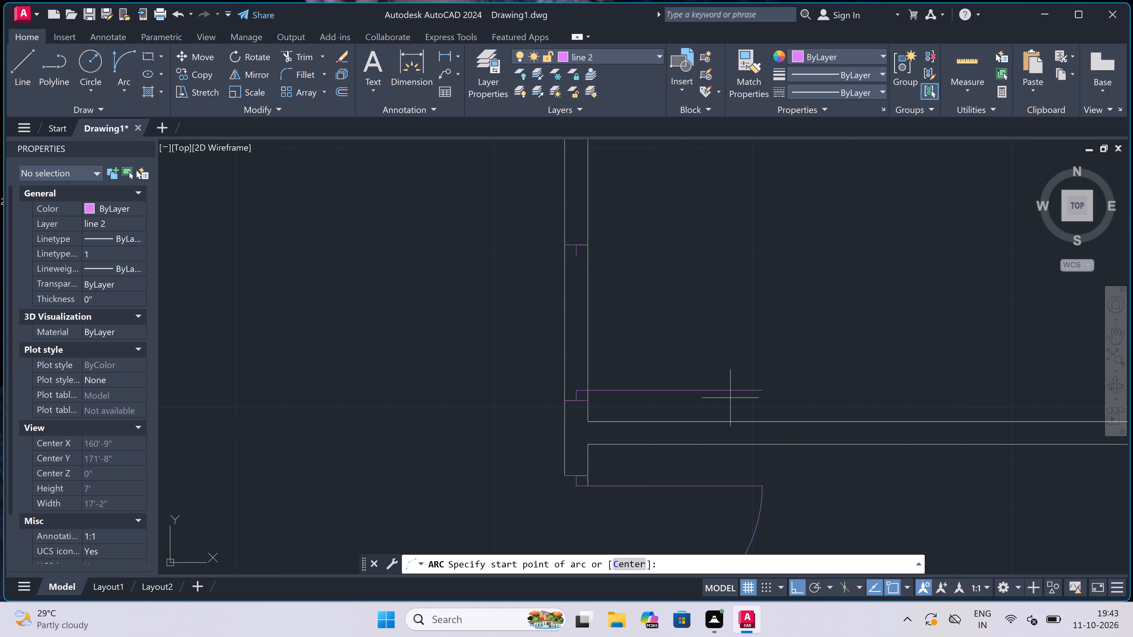
left_click_drag(764, 390, 765, 384)
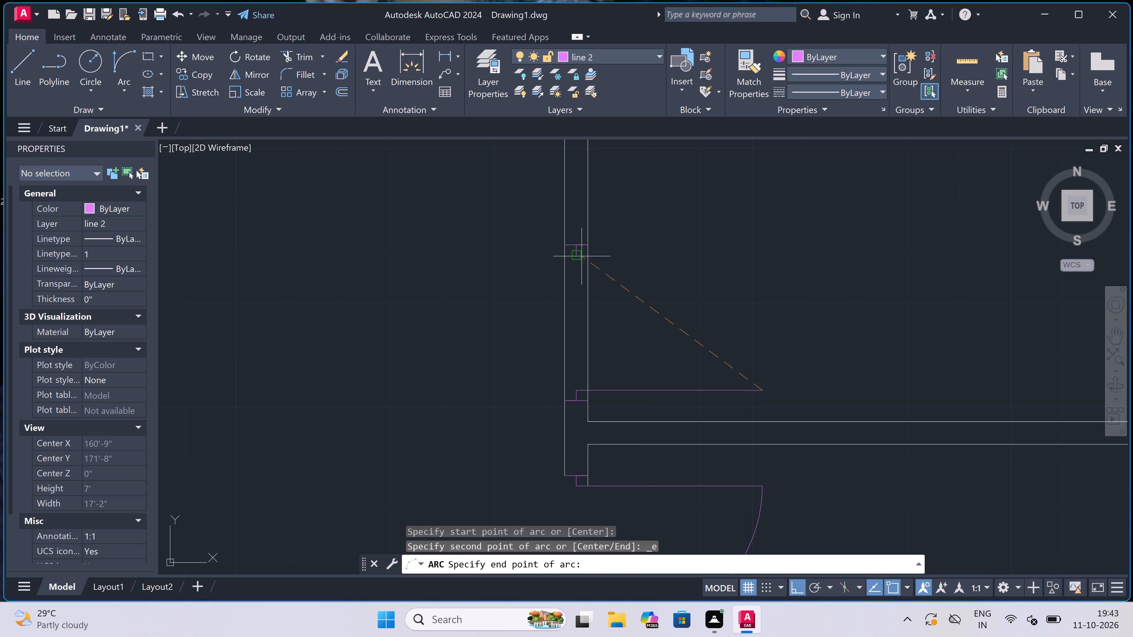
left_click(579, 256)
left_click(638, 226)
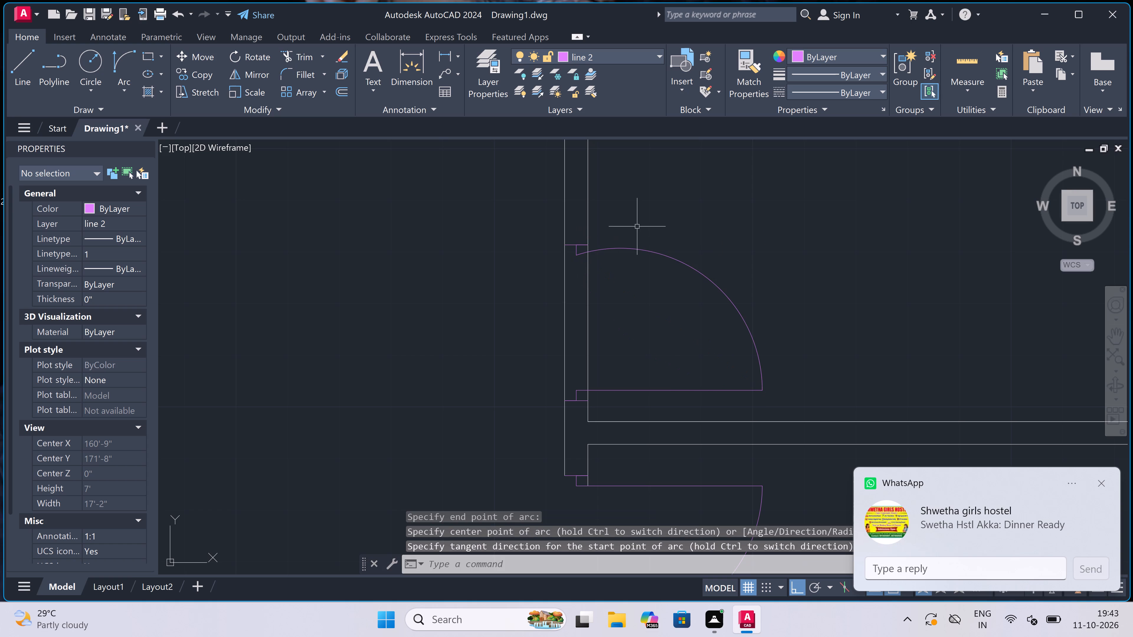
Trim both faces of the east partition between the second door's jambs, north of the cross wall, to open the doorway.
key("t")
key("r")
key("space")
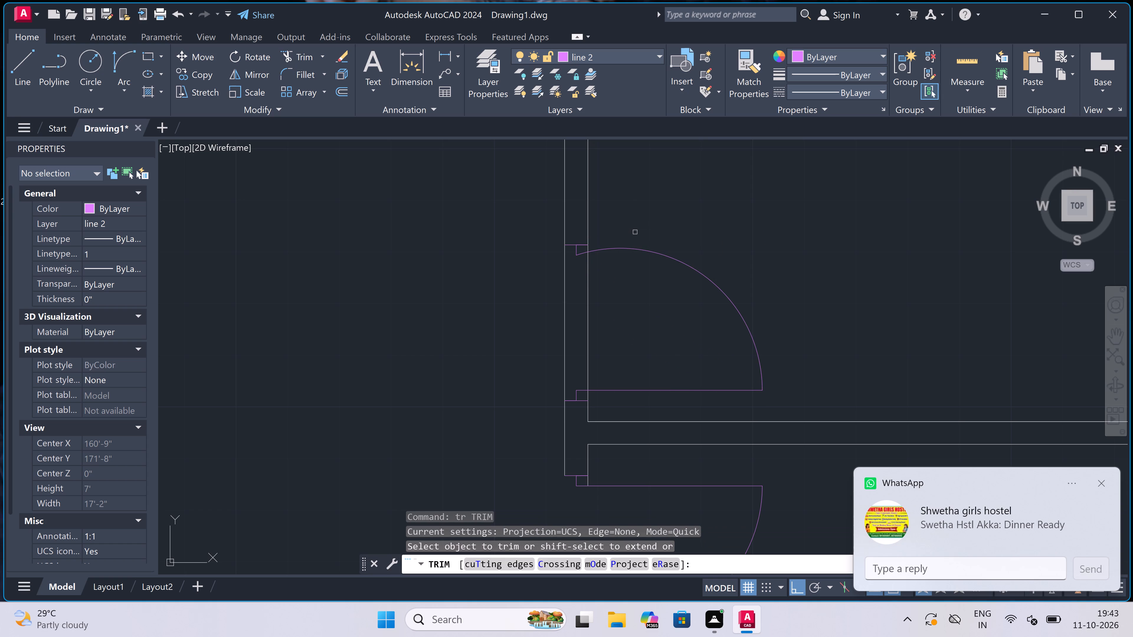
left_click_drag(640, 297, 638, 298)
left_click_drag(510, 366, 513, 365)
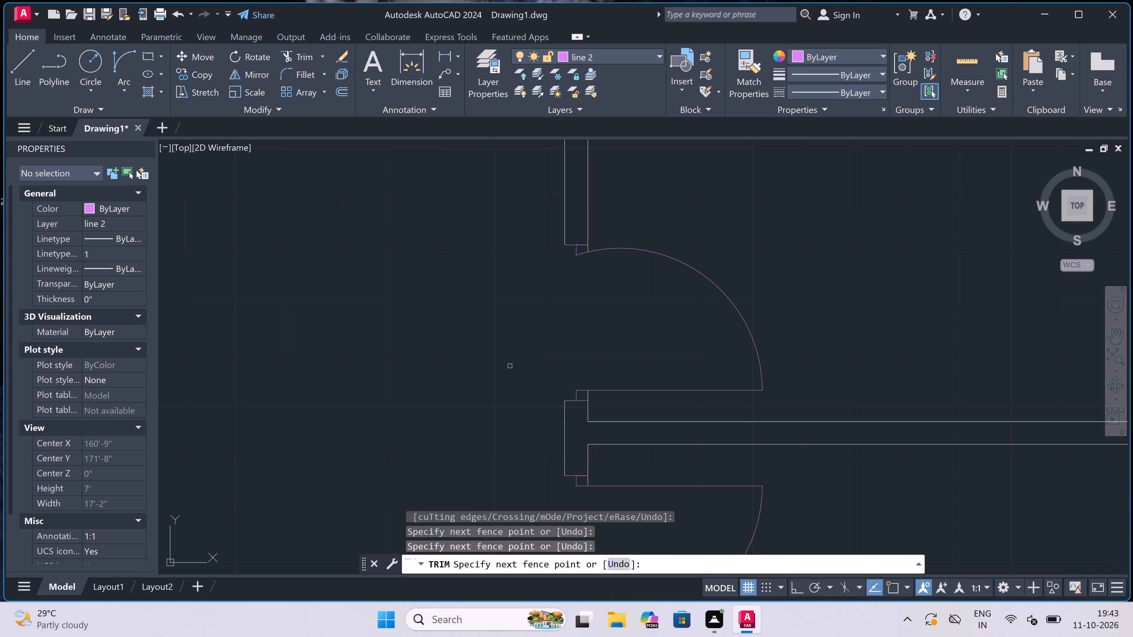
scroll(592, 343, "down", 4)
key("Escape")
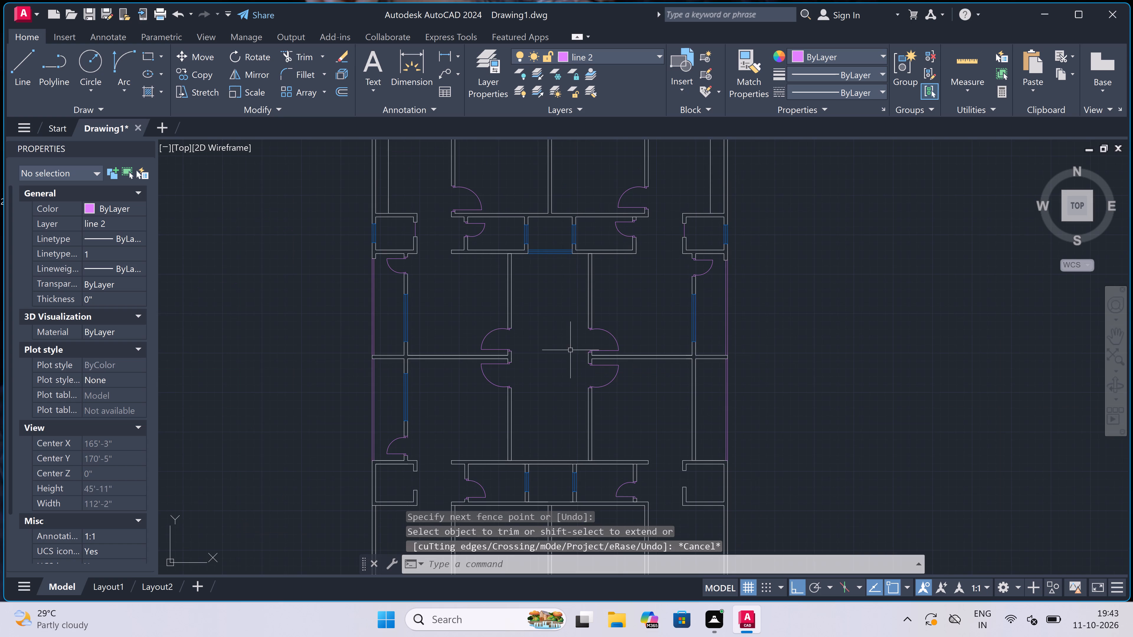
Draw a door's north jamb at the top of the southern block's west partition, with a 2" stop running south and a 3' leaf running east.
scroll(567, 353, "down", 1)
scroll(546, 444, "up", 2)
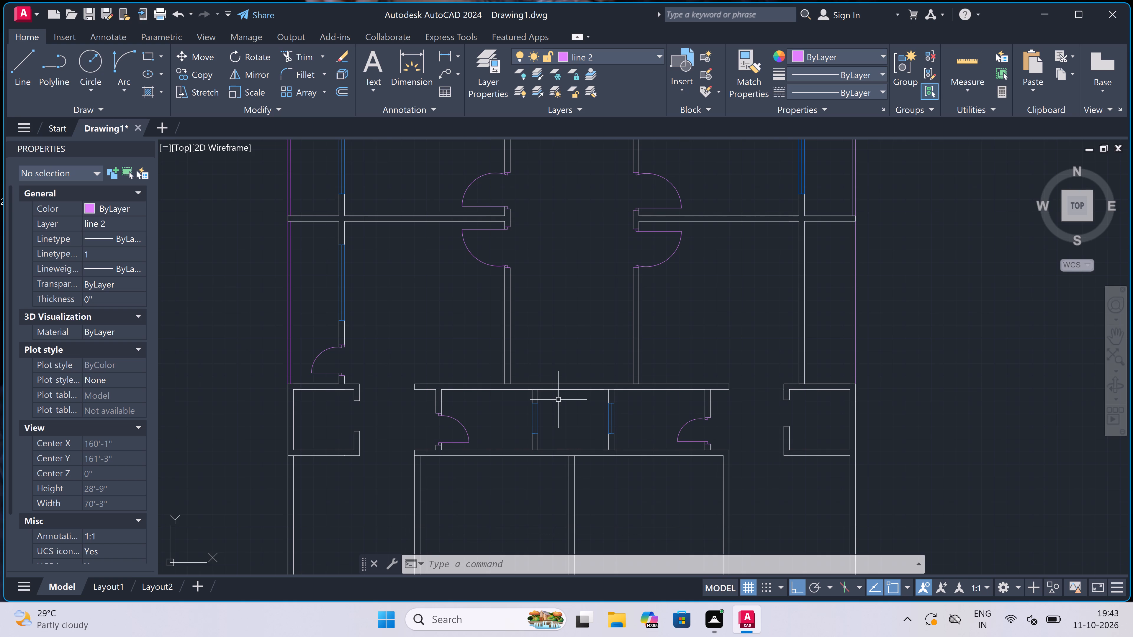
scroll(566, 375, "down", 2)
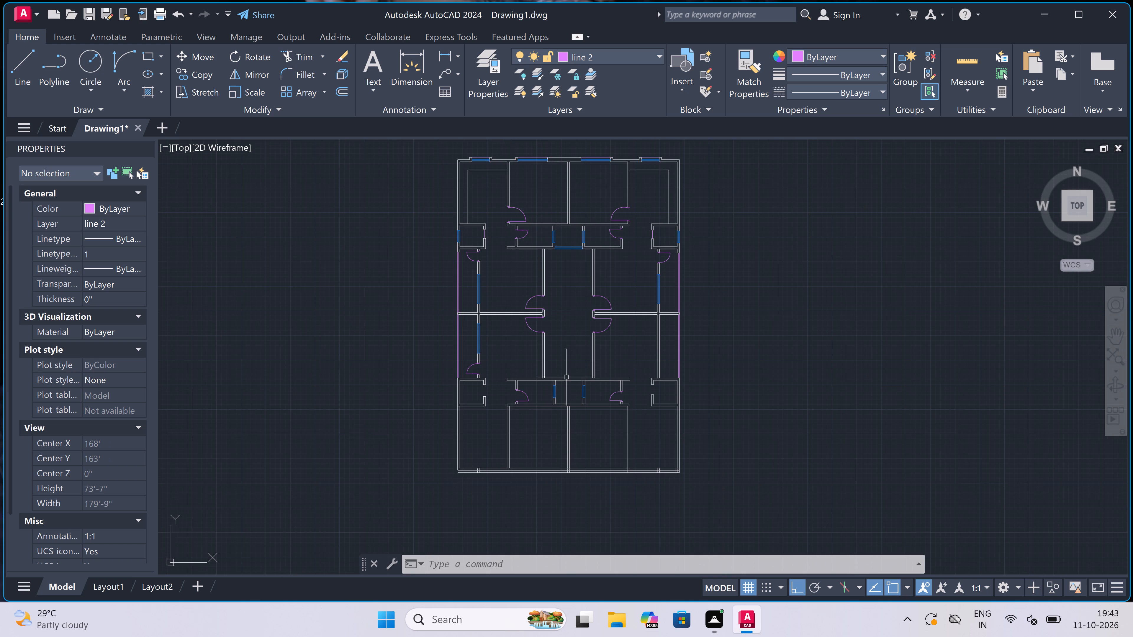
scroll(518, 444, "up", 2)
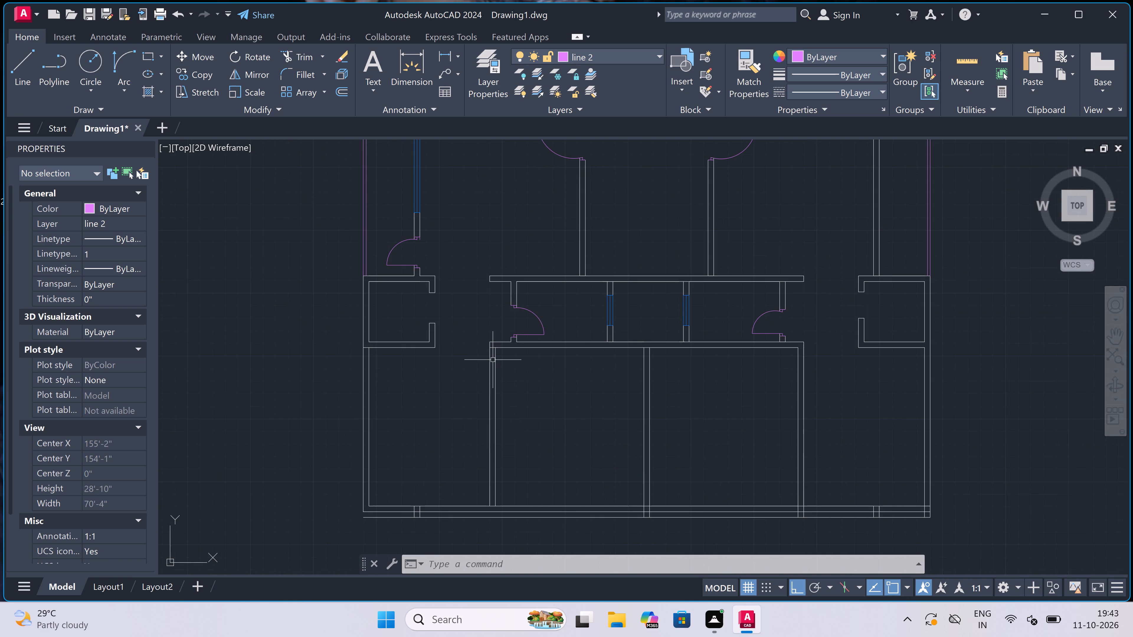
scroll(491, 341, "up", 2)
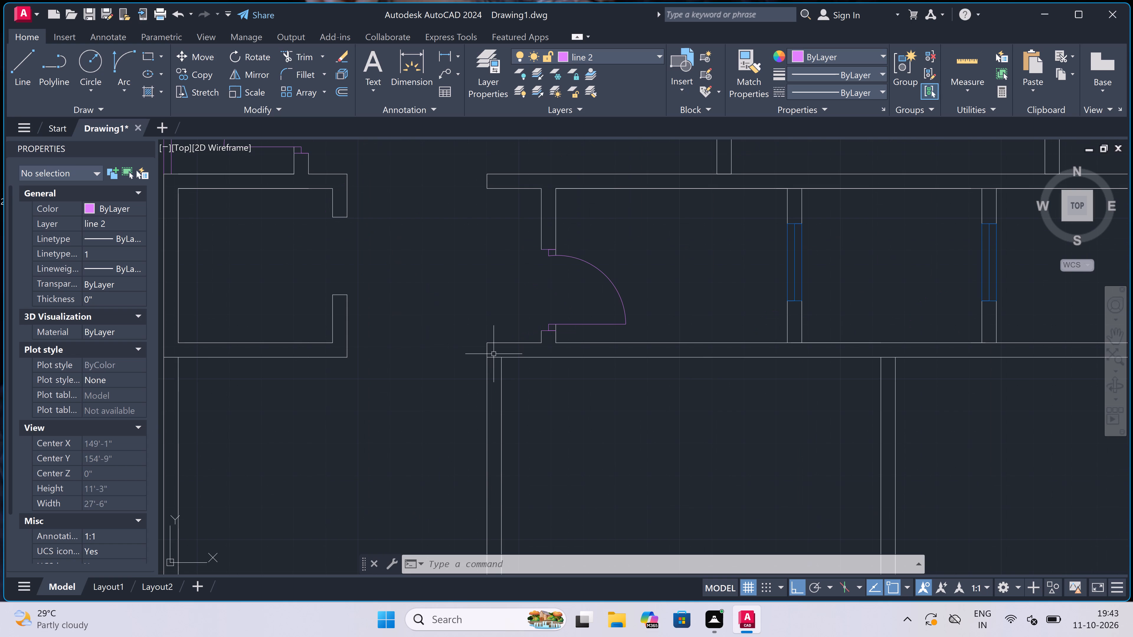
key("space")
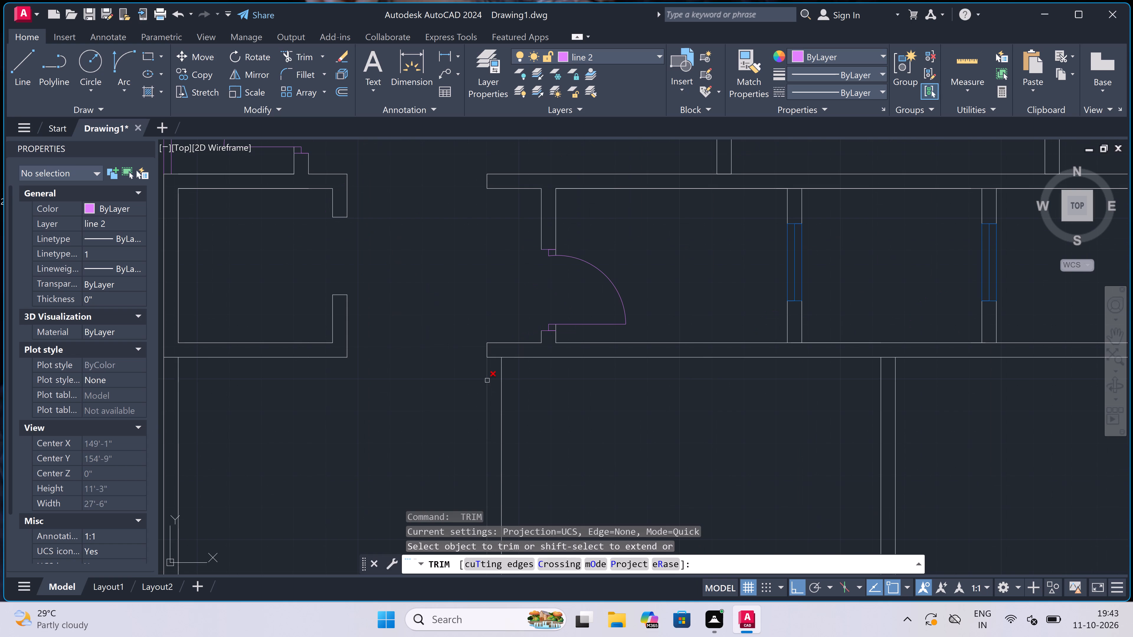
key("Escape")
key("l")
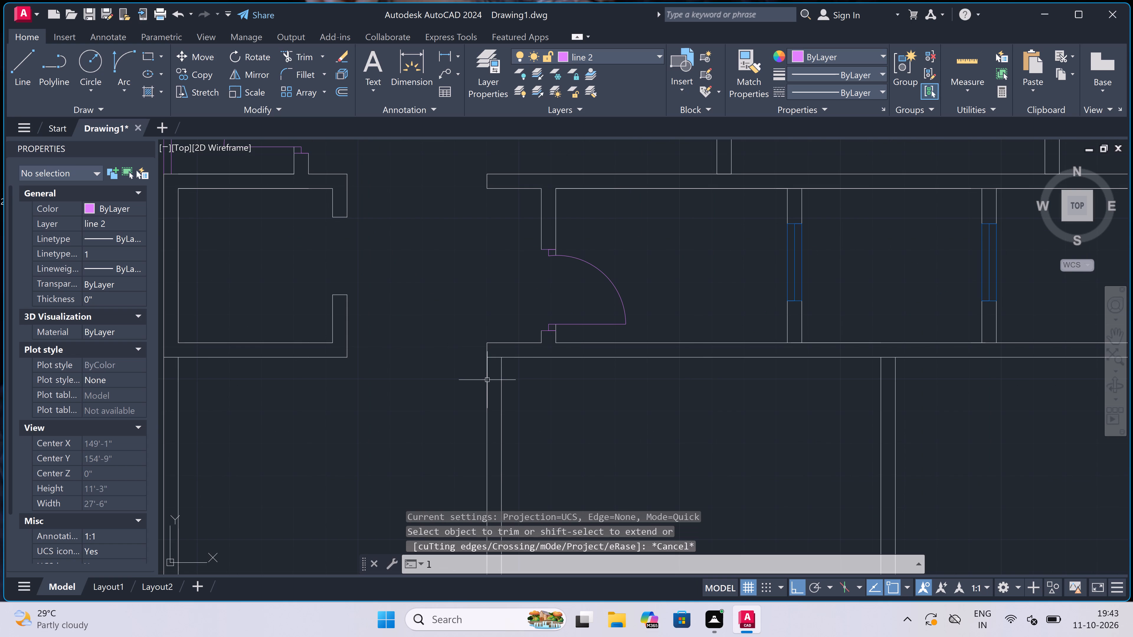
key("space")
scroll(487, 380, "up", 1)
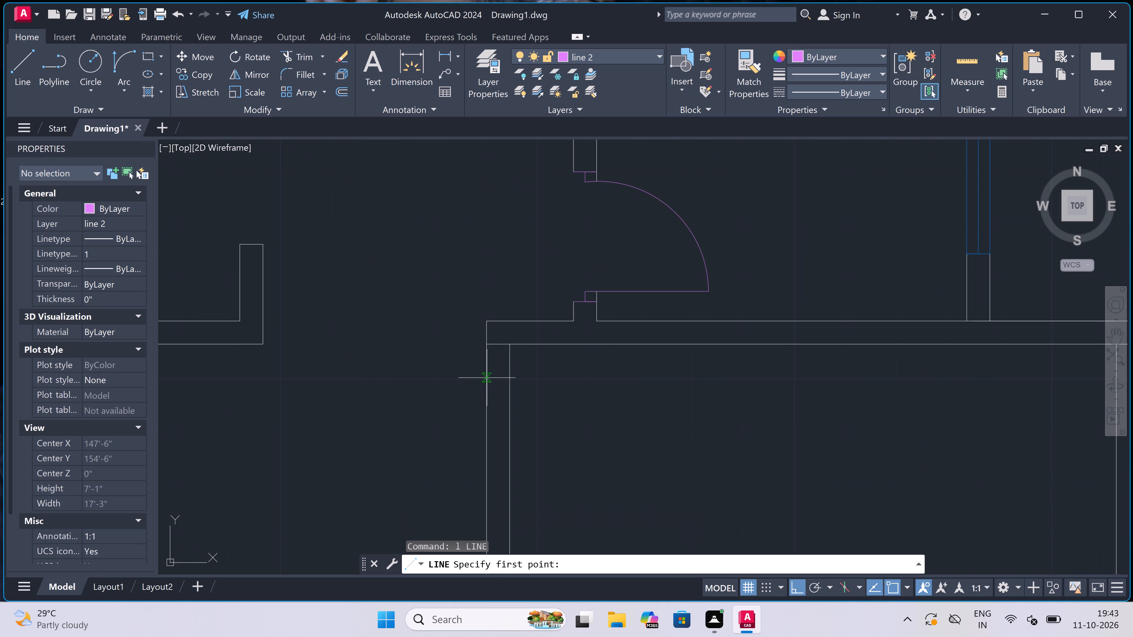
left_click(487, 375)
left_click(507, 373)
left_click(499, 373)
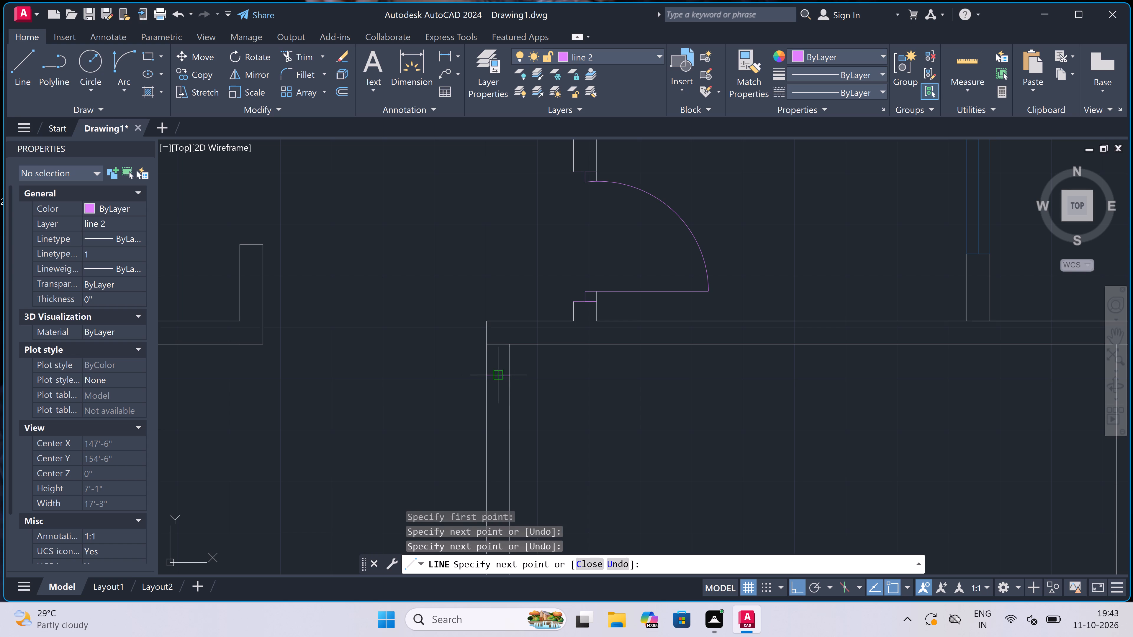
type("2\"")
key("space")
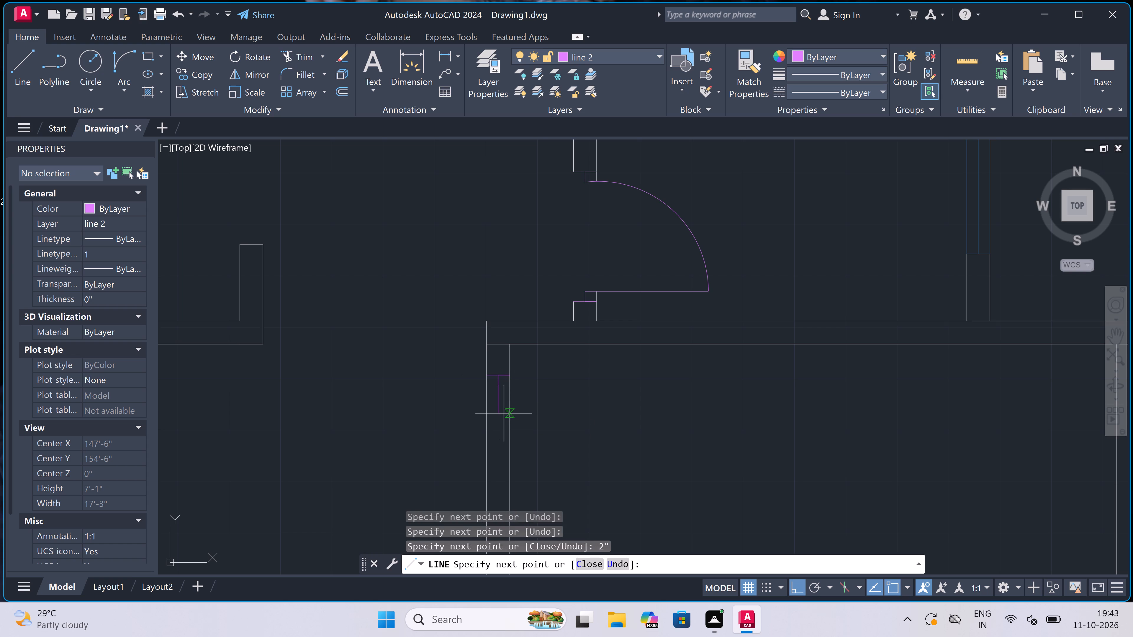
type("3'")
key("space")
key("Escape")
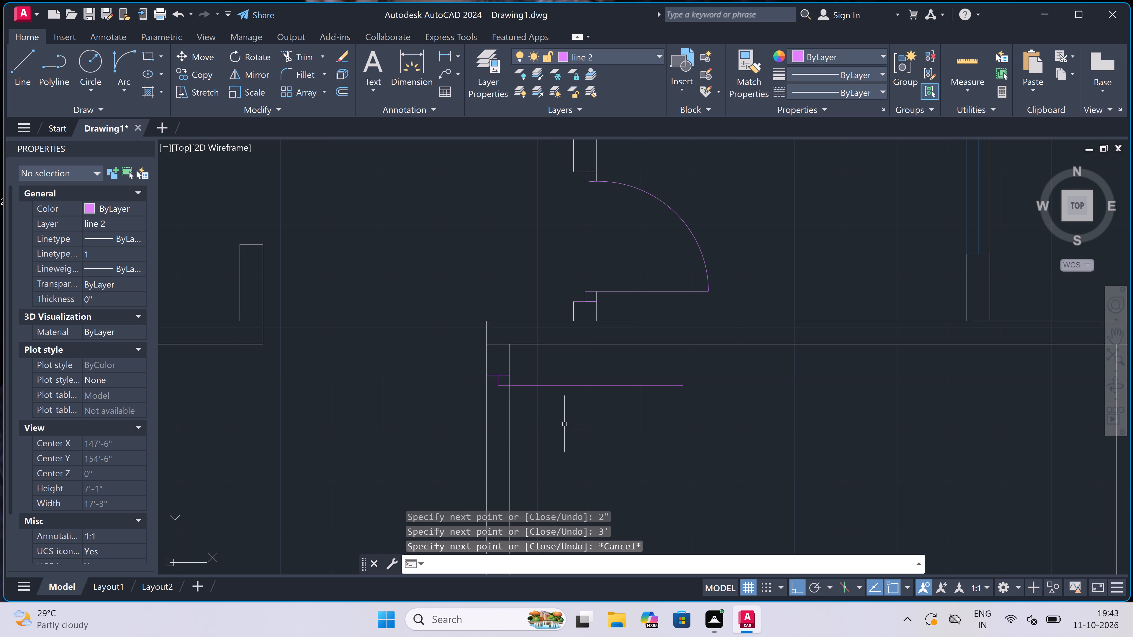
Draw the south jamb line across the southern block's west partition, with a 2" stop running north from its midpoint.
key("space")
scroll(482, 372, "down", 3)
scroll(484, 404, "up", 1)
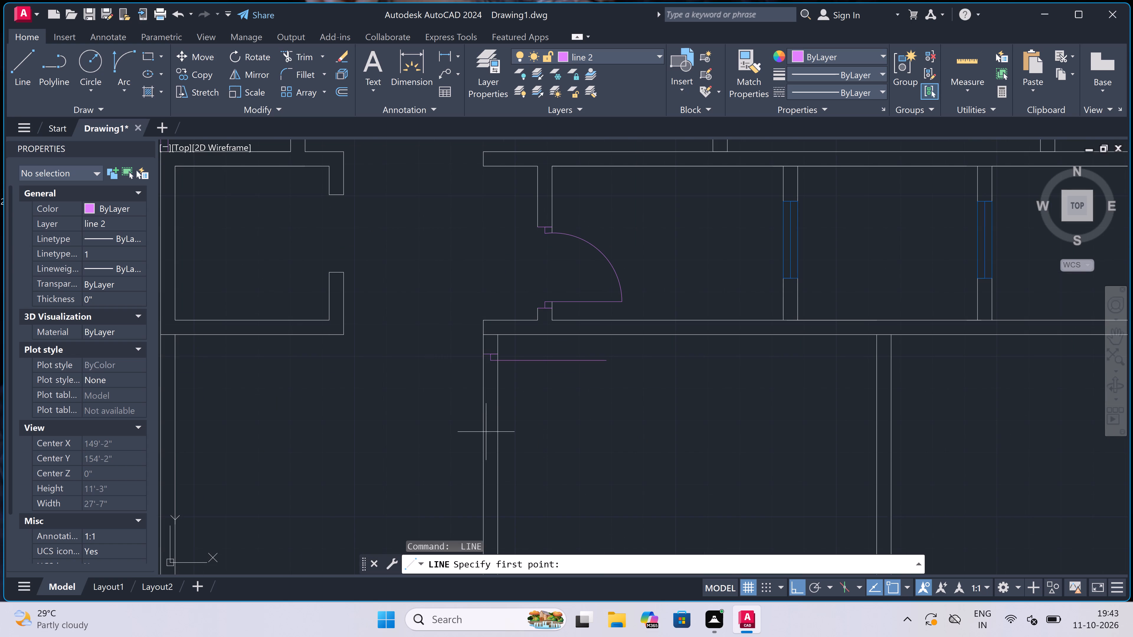
left_click(484, 454)
left_click(507, 450)
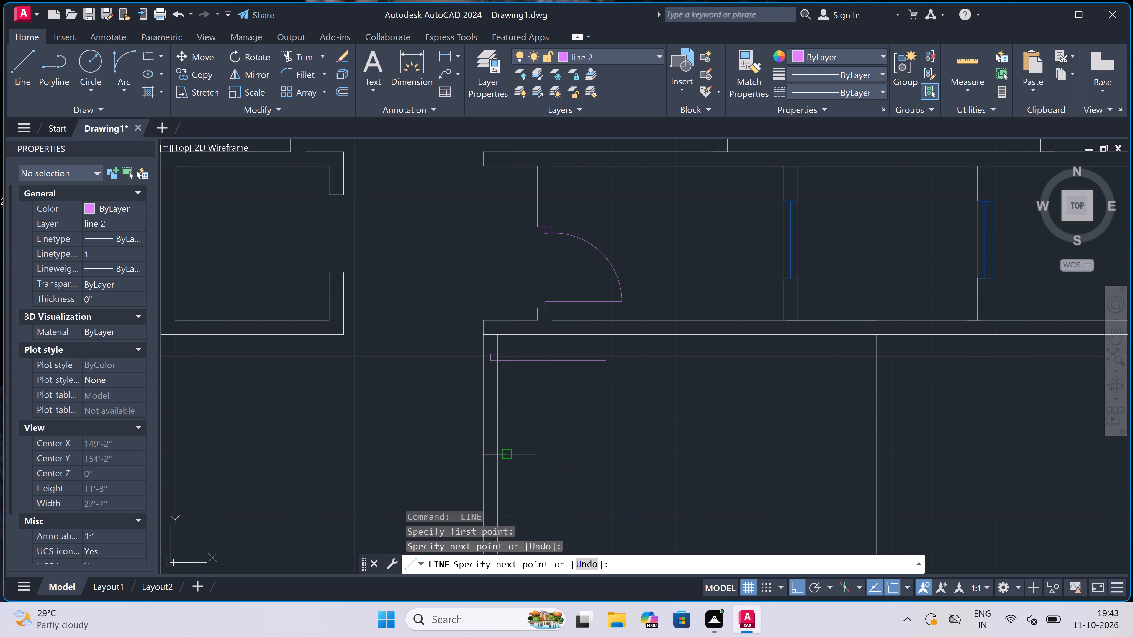
scroll(496, 447, "up", 2)
key("ctrl+z")
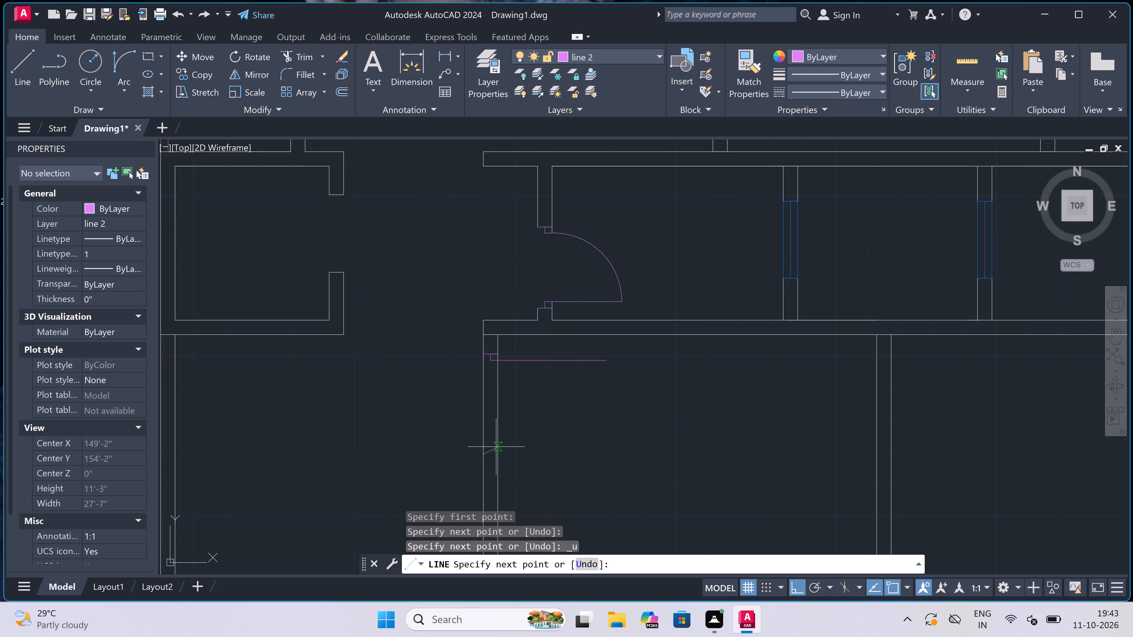
scroll(495, 450, "up", 2)
left_click(497, 462)
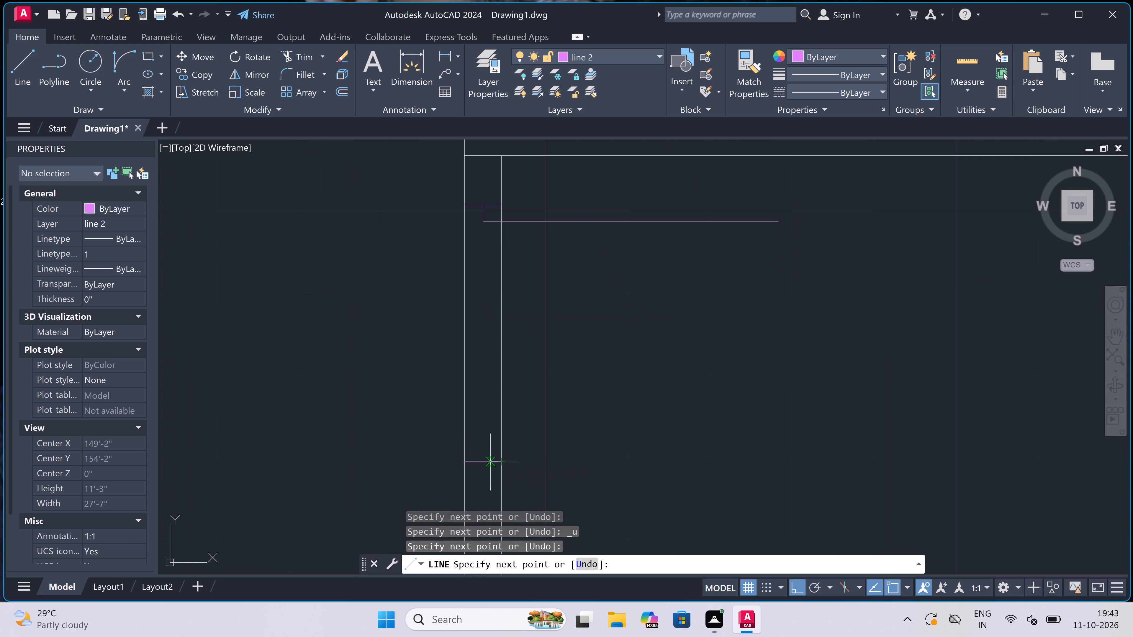
left_click(476, 459)
type("2\"")
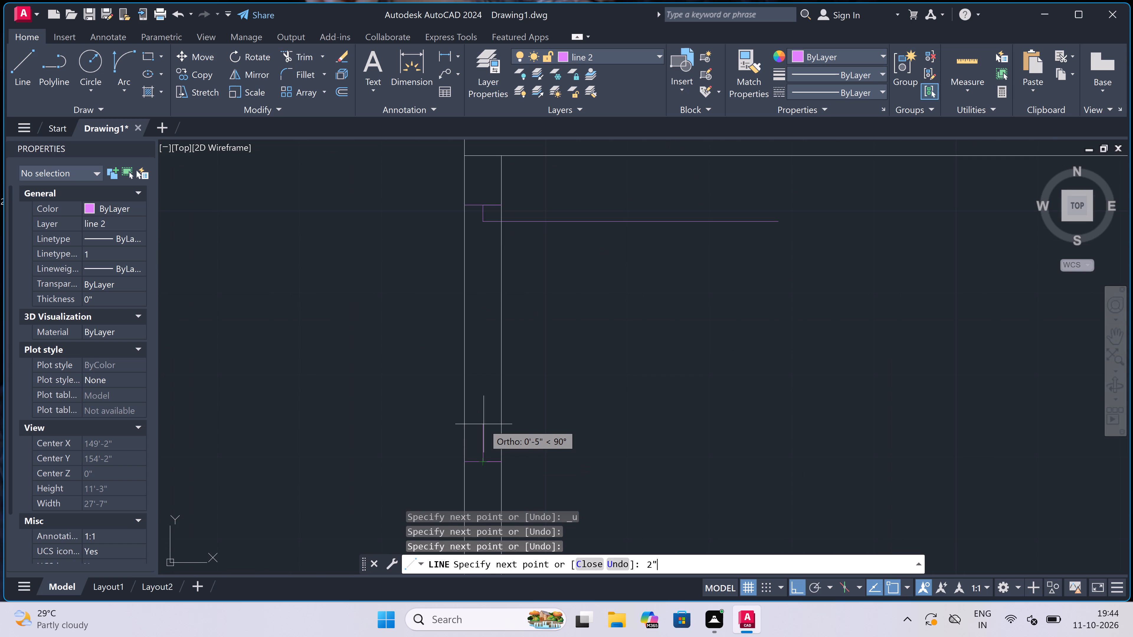
key("space")
key("Escape")
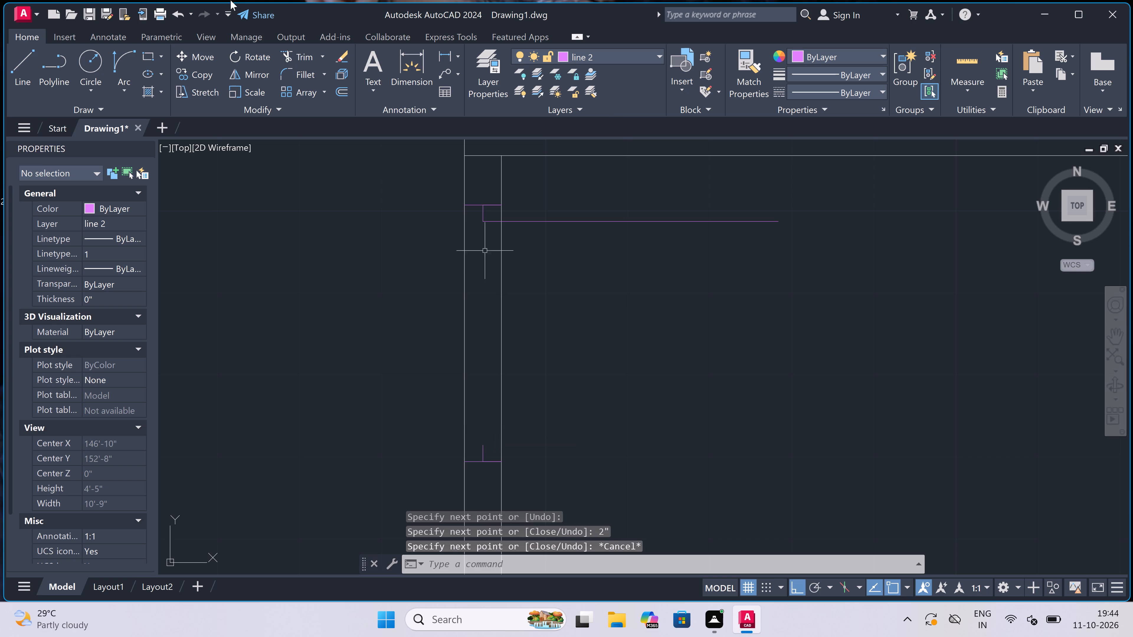
Draw this door's swing arc from the leaf's east end to the tip of the south stop.
left_click(117, 54)
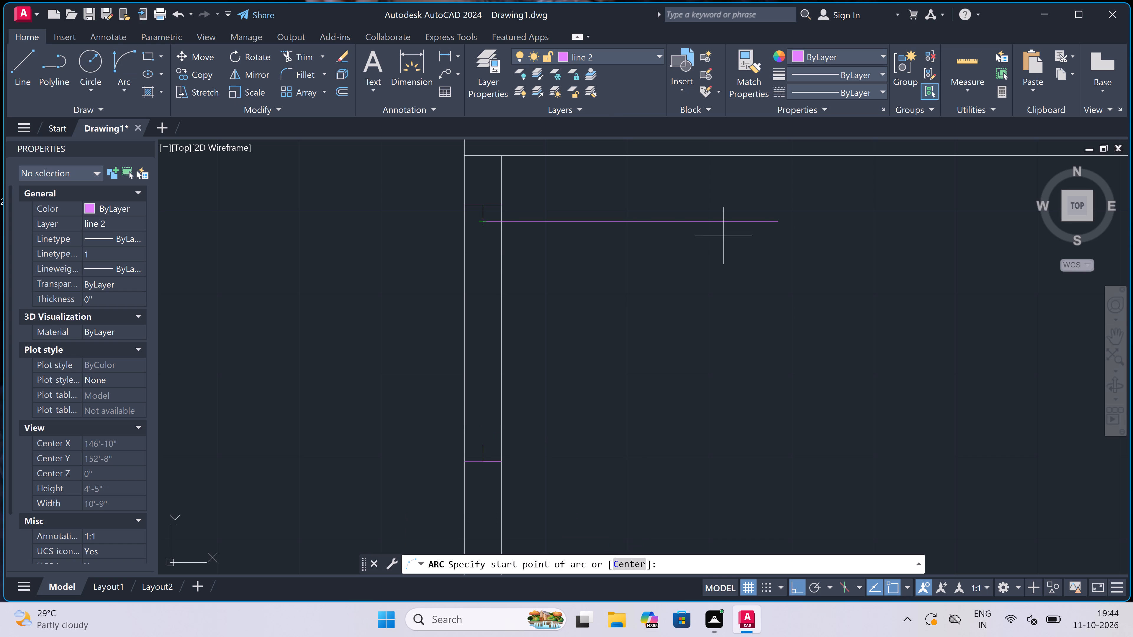
left_click_drag(786, 221, 787, 227)
left_click(485, 446)
left_click(641, 467)
Trim both faces of the southern block's west partition between the new door's jambs to open the doorway.
key("t")
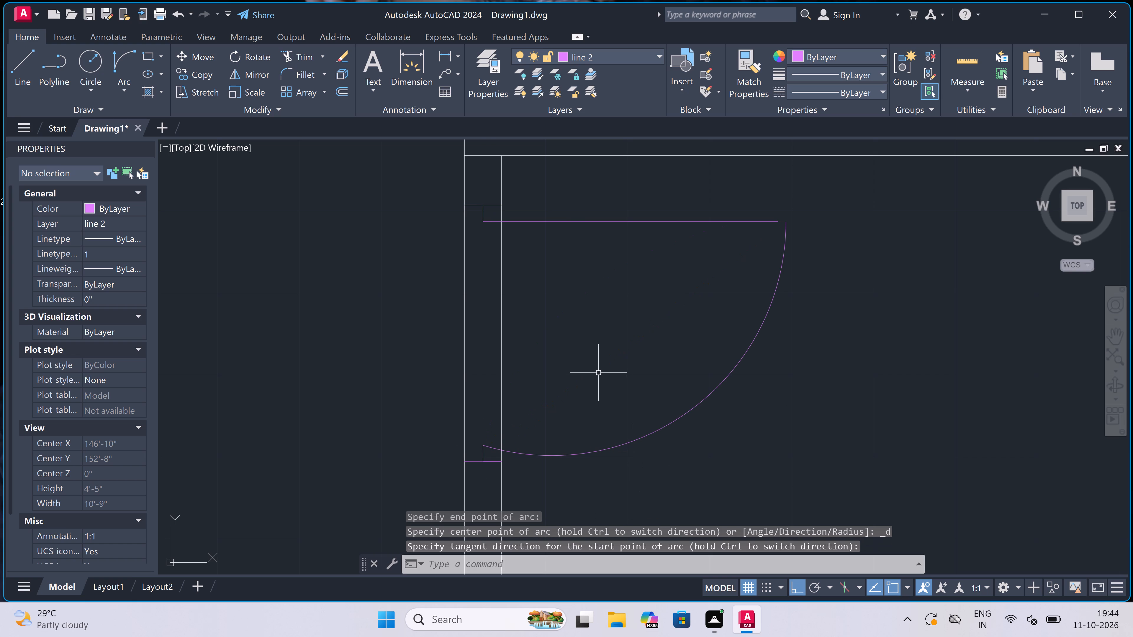
key("r")
key("space")
left_click_drag(603, 350, 599, 351)
left_click(397, 377)
scroll(400, 375, "down", 4)
scroll(409, 342, "up", 2)
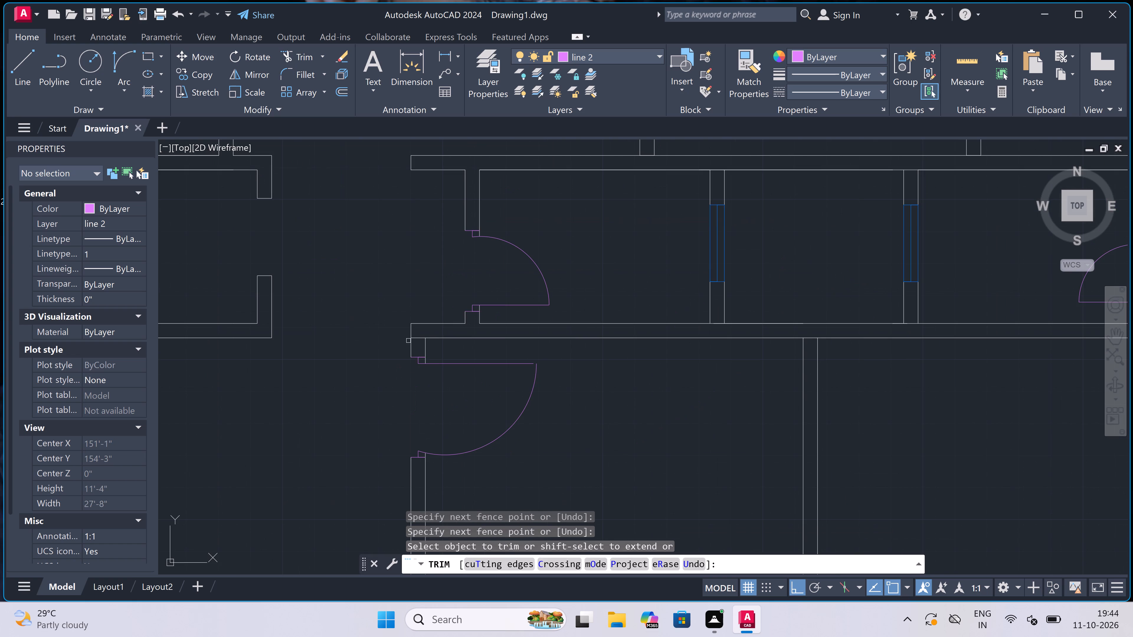
Trim the wall line crossing the top of the southern block's west partition where it meets the east-west wall.
scroll(408, 359, "up", 3)
double_click(441, 266)
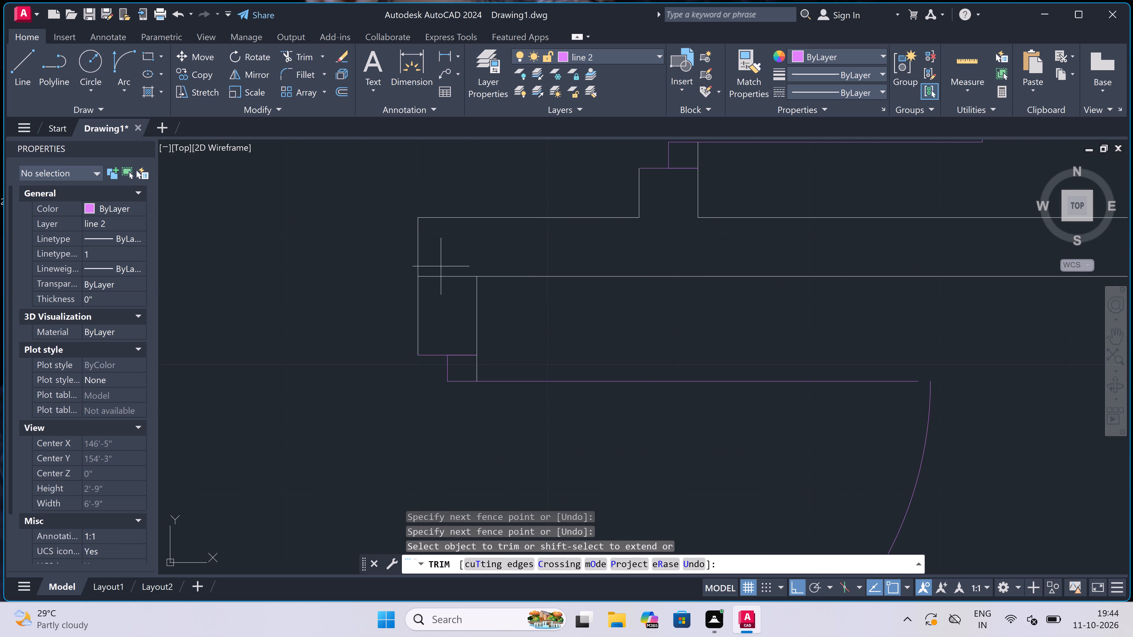
left_click(446, 315)
left_click(447, 258)
scroll(447, 258, "down", 6)
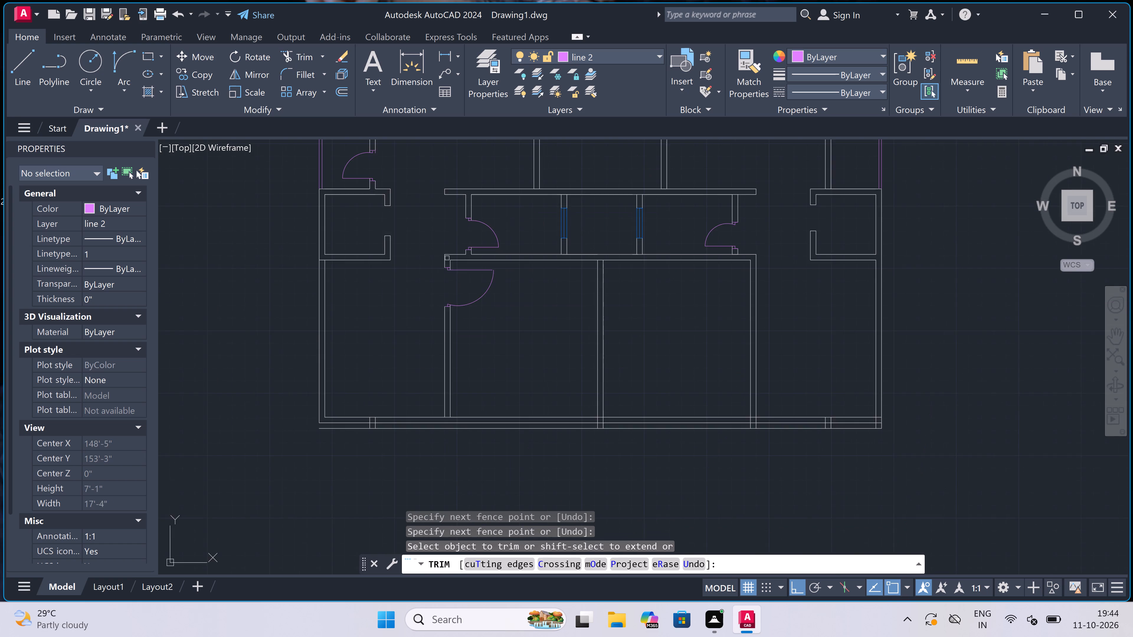
key("Escape")
scroll(643, 251, "up", 2)
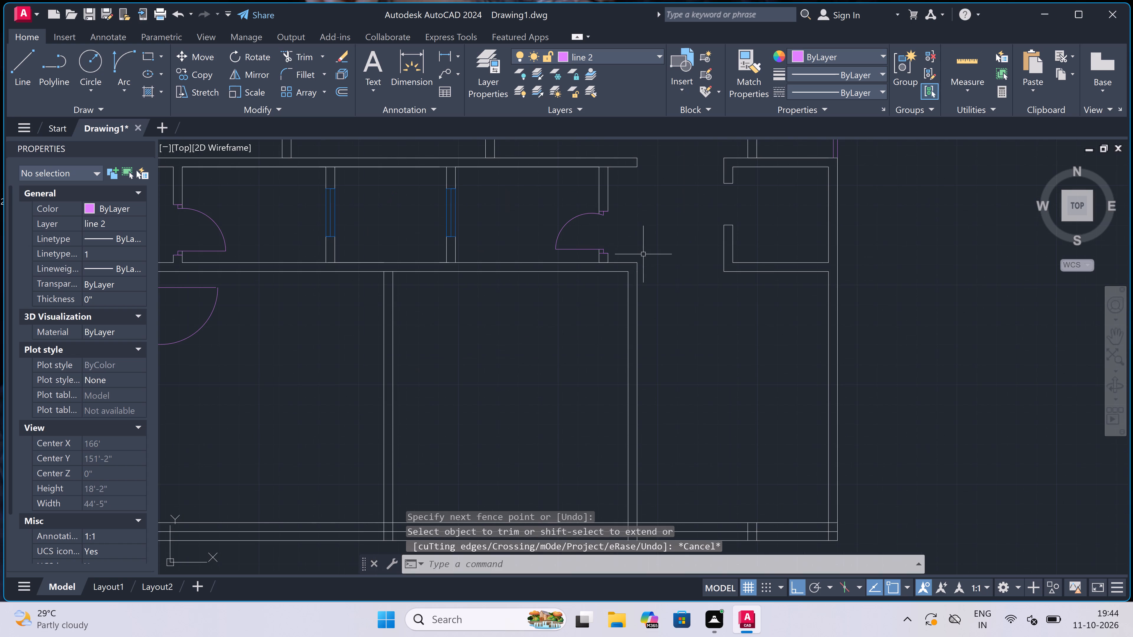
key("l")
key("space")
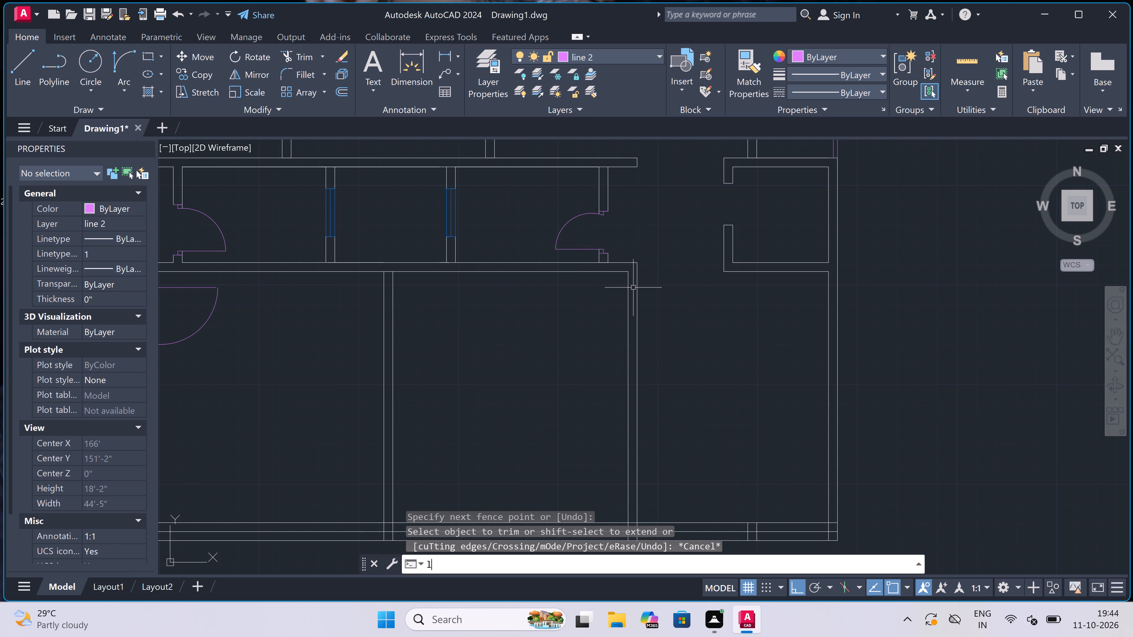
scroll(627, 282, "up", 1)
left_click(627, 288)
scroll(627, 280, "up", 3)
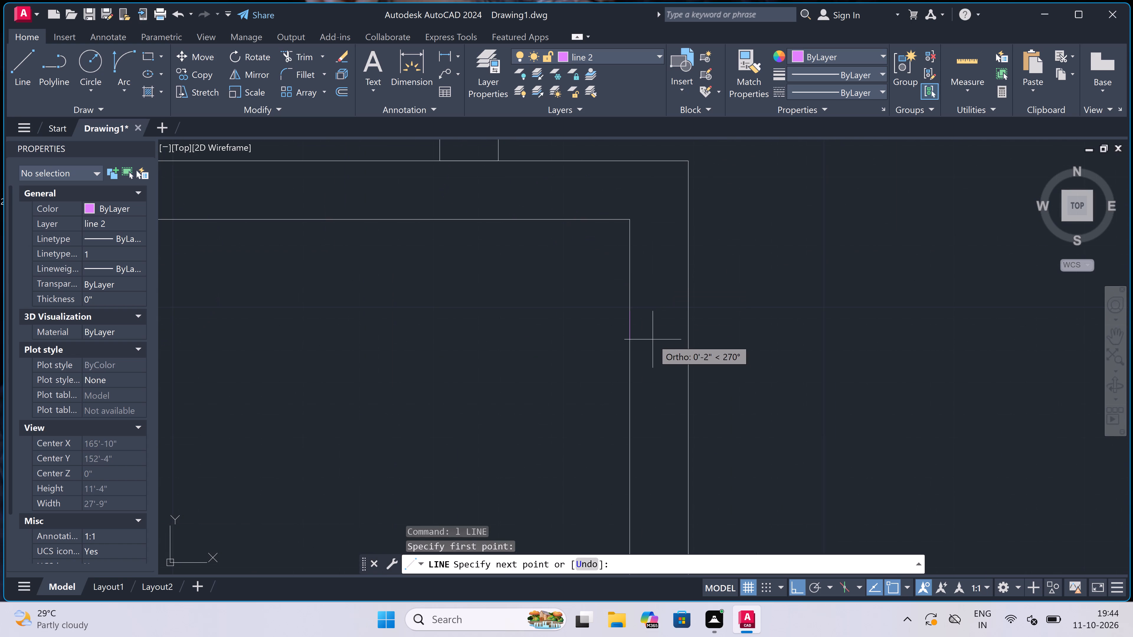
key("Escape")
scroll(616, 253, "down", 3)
Draw the north jamb line across the southern block's east partition, with a 2" stop south from its midpoint and a 3' leaf running west.
key("space")
scroll(612, 252, "down", 2)
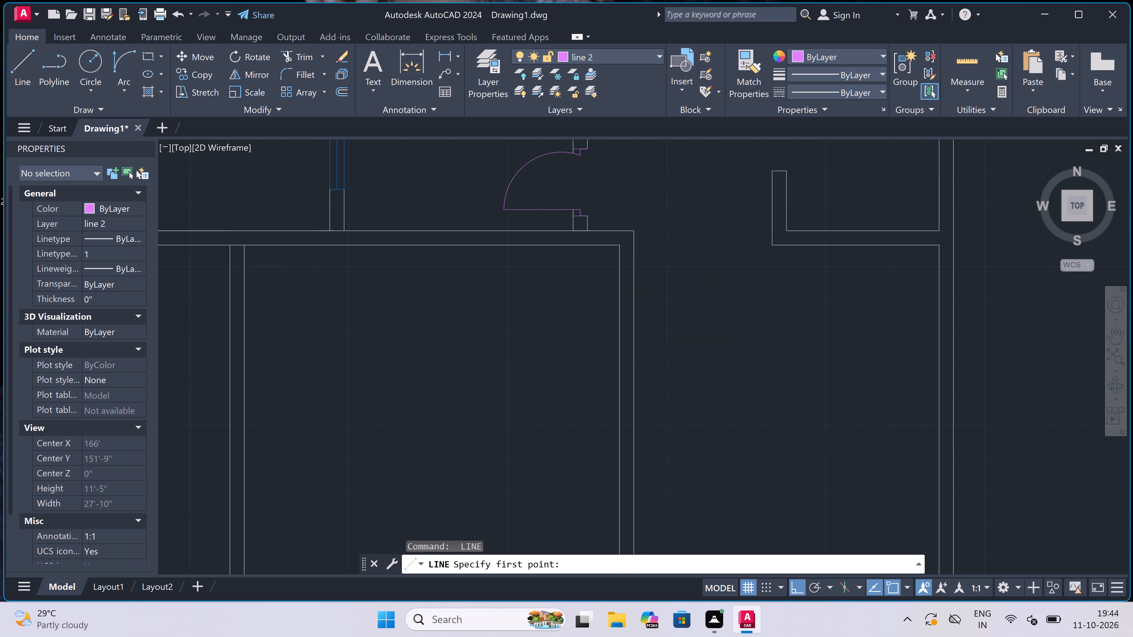
scroll(624, 253, "up", 5)
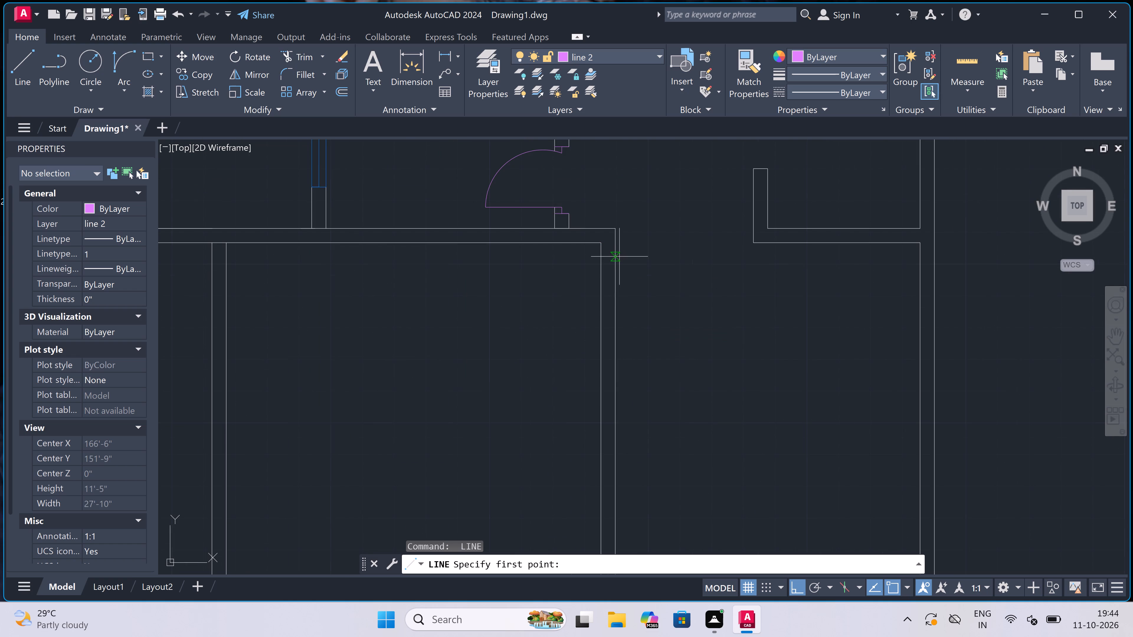
left_click(578, 266)
left_click(608, 268)
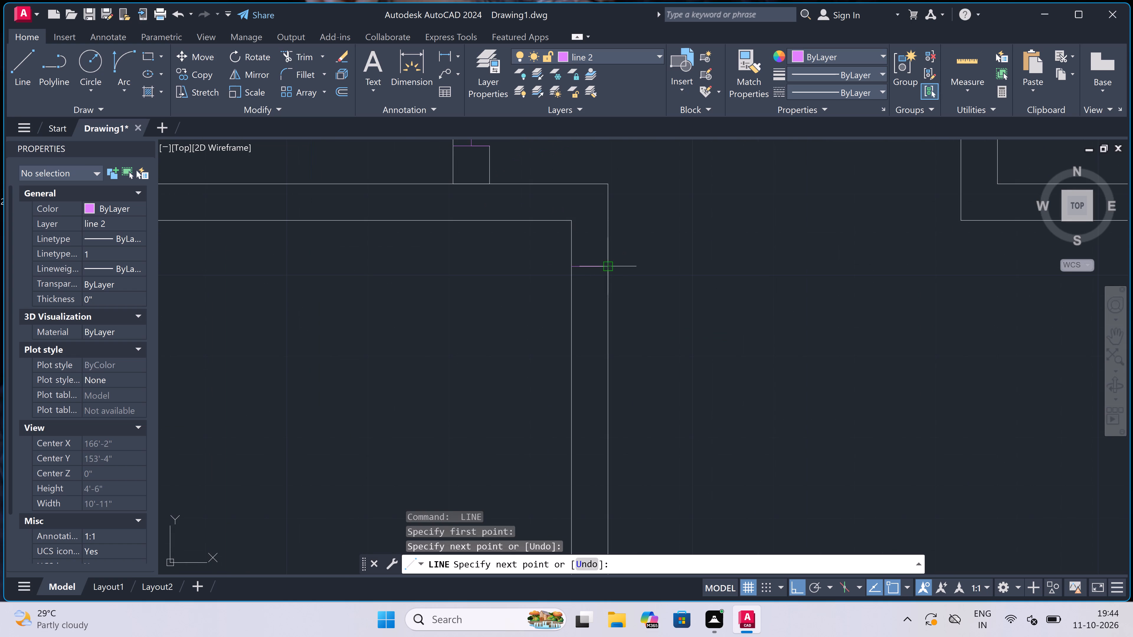
left_click(593, 266)
type("2\"")
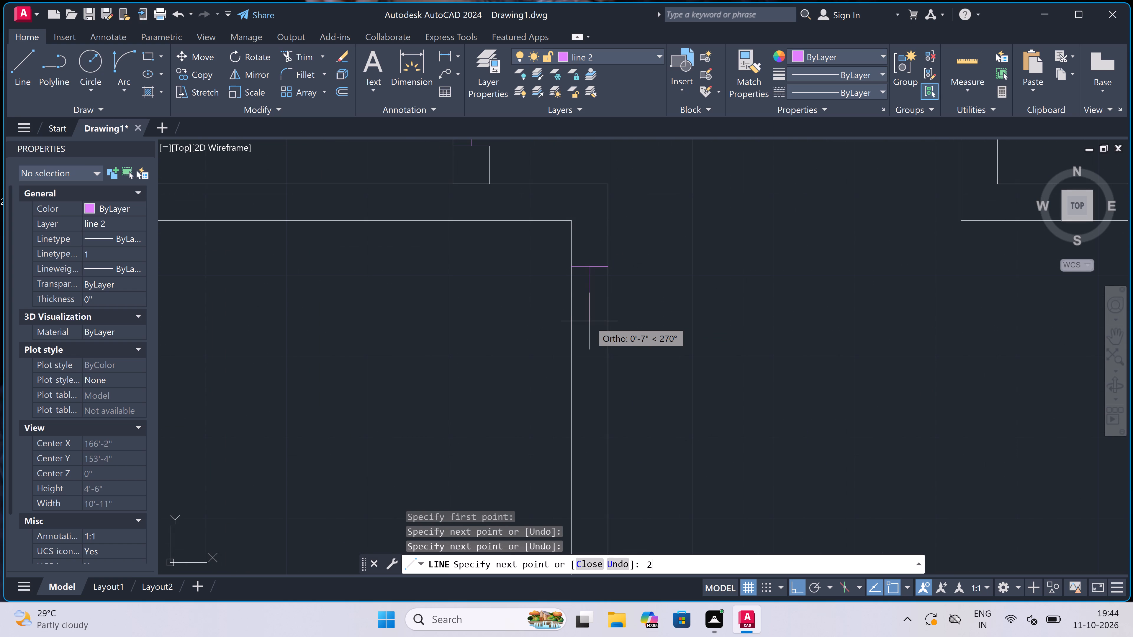
key("space")
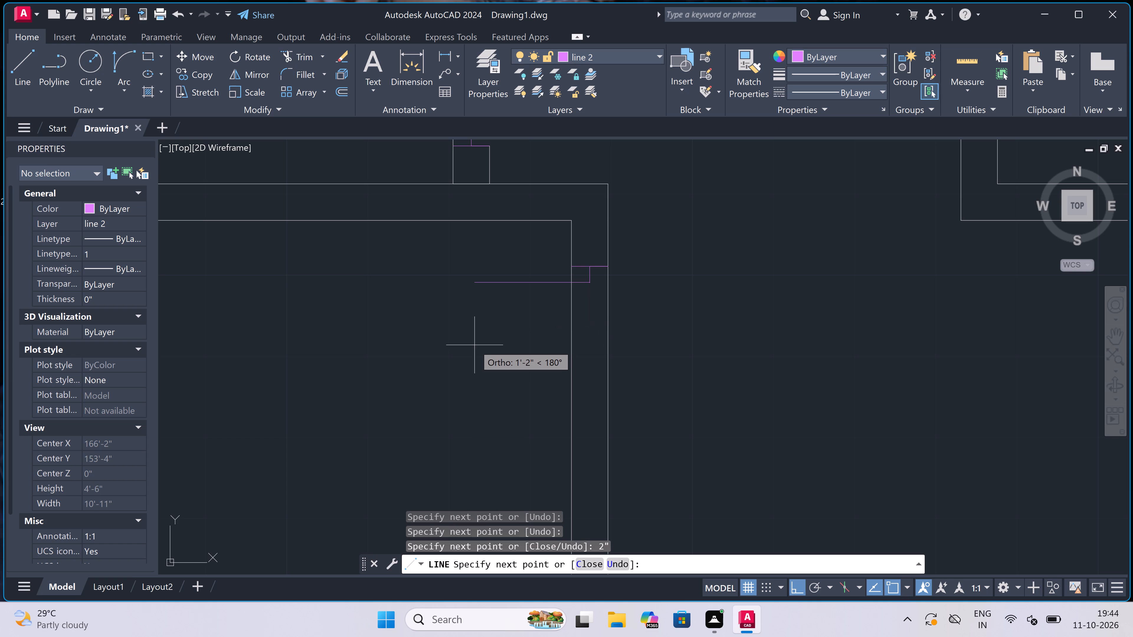
type("3'")
key("space")
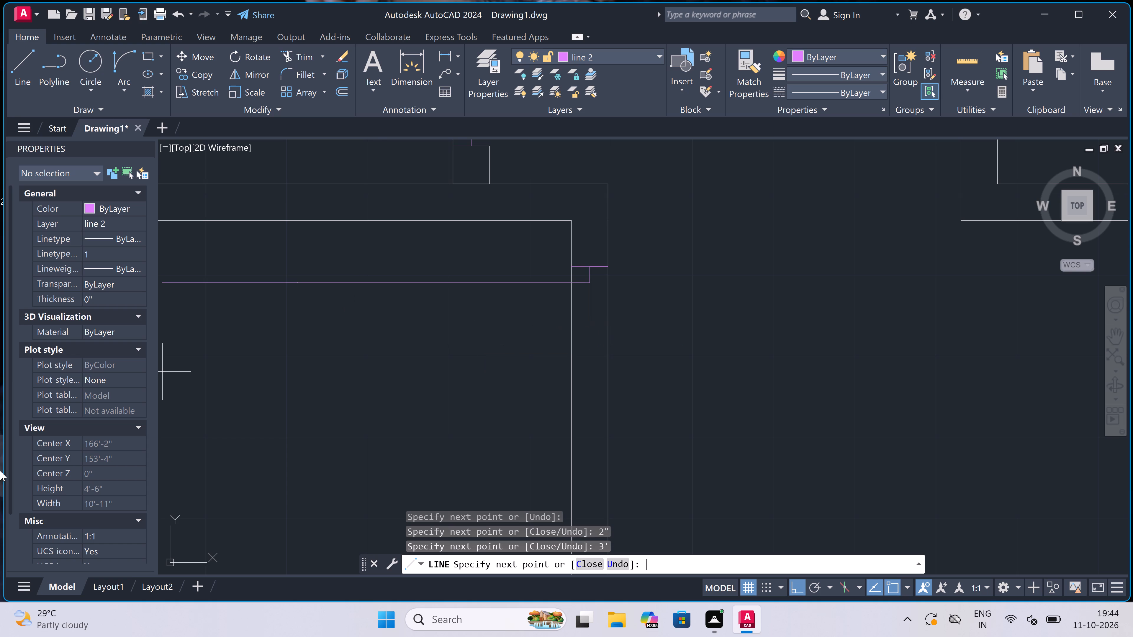
key("Escape")
Draw the south jamb line across the southern block's east partition, with a 2" stop running north from its midpoint.
key("space")
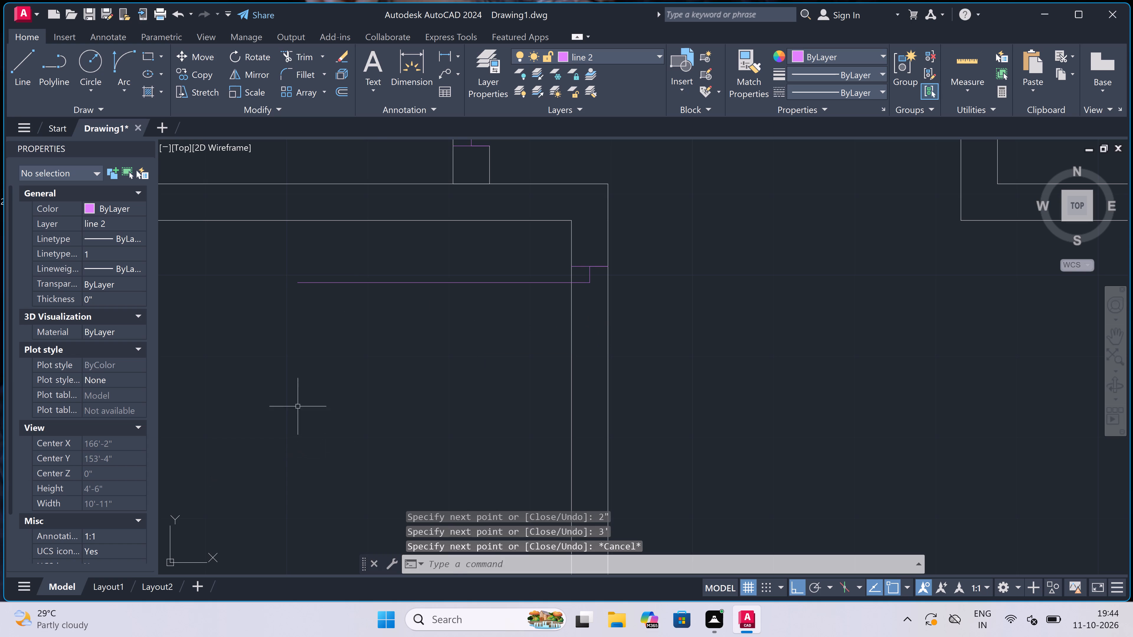
scroll(369, 378, "down", 3)
scroll(394, 404, "up", 2)
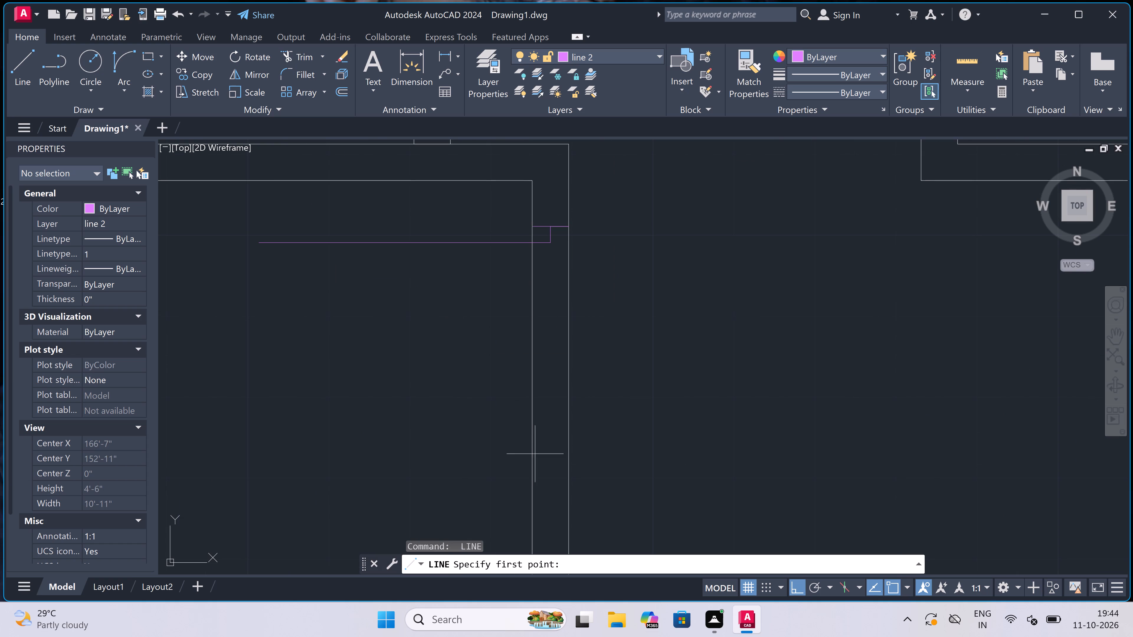
left_click(529, 444)
left_click(574, 444)
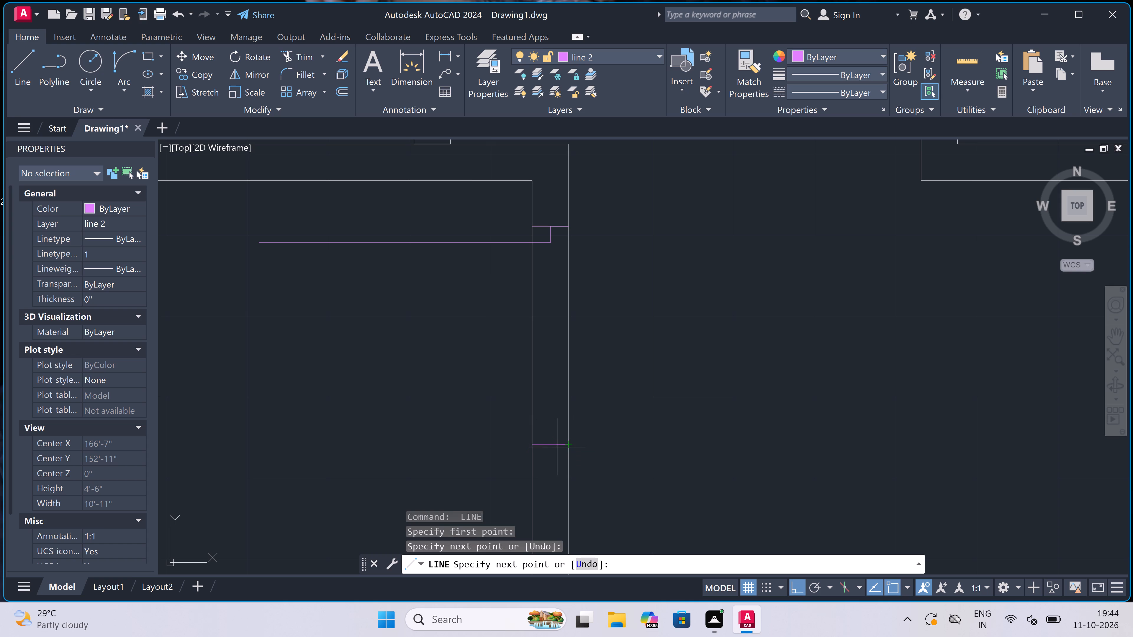
left_click_drag(555, 447, 555, 444)
type("2\"")
key("space")
key("Escape")
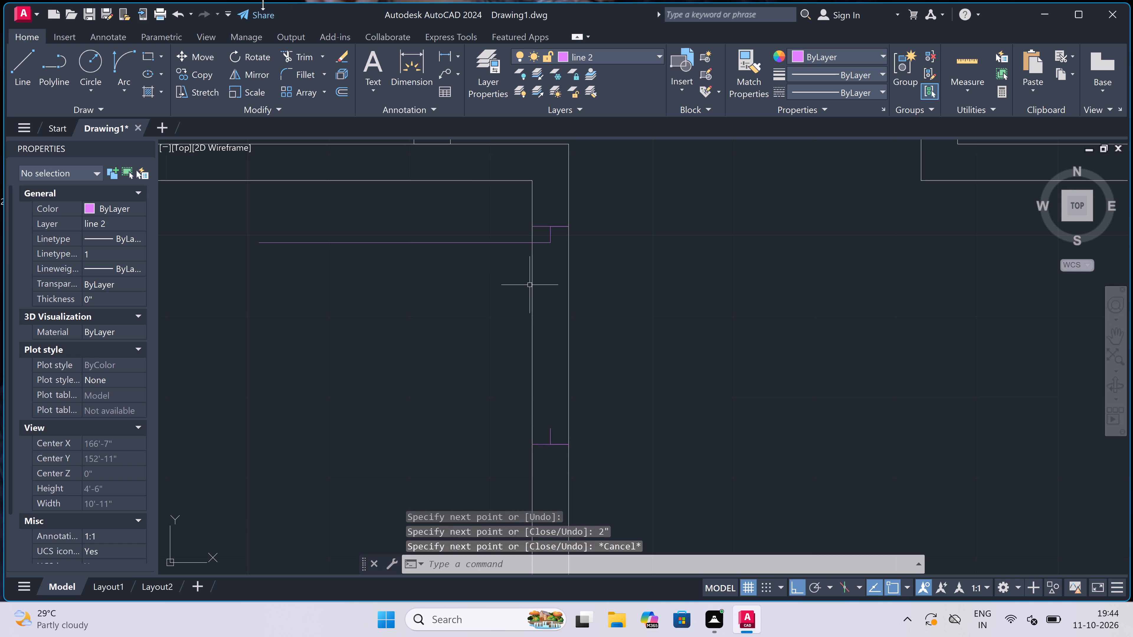
Draw this door's swing arc from the leaf's west end to the tip of the south stop.
left_click_drag(125, 47, 125, 52)
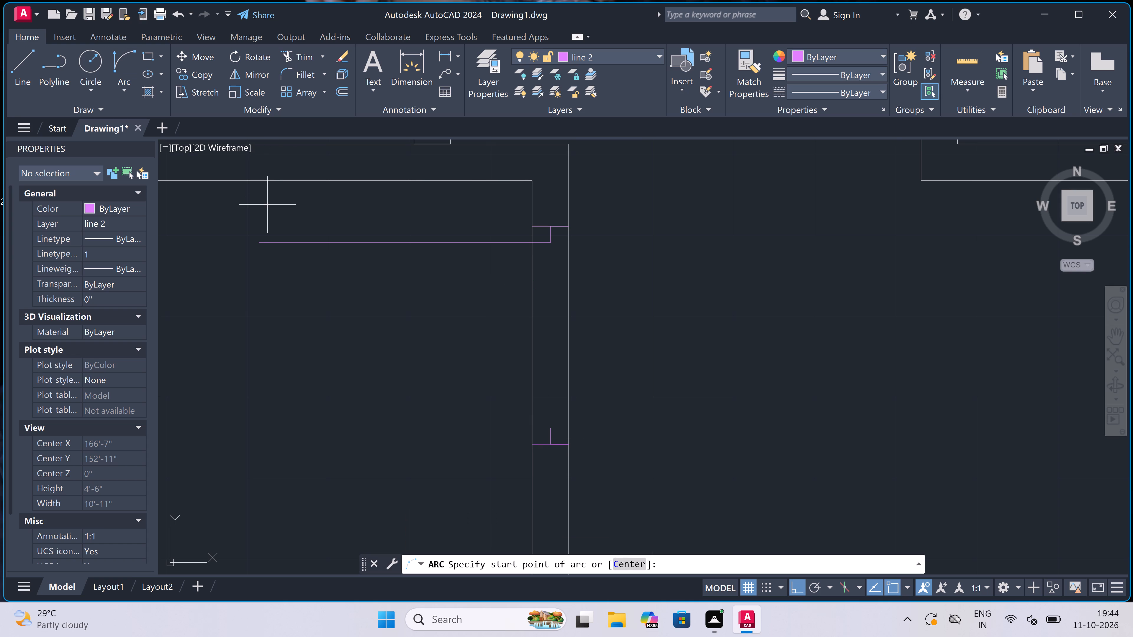
left_click(258, 237)
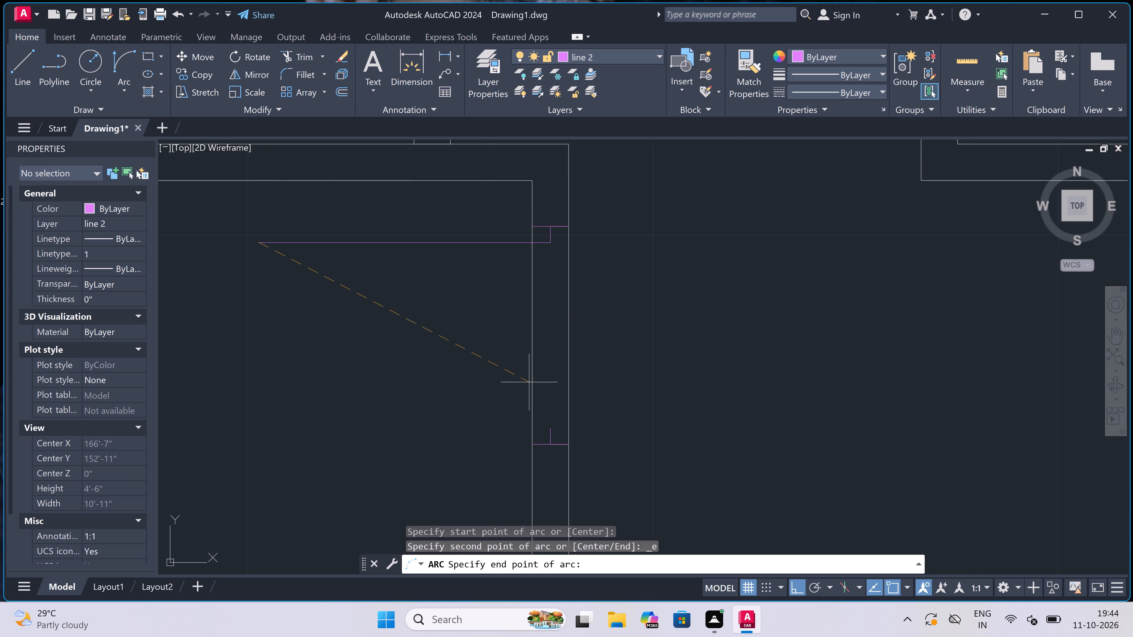
left_click(551, 431)
left_click(464, 487)
Trim both faces of the southern block's east partition between the new door's jambs to open the doorway.
key("t")
key("r")
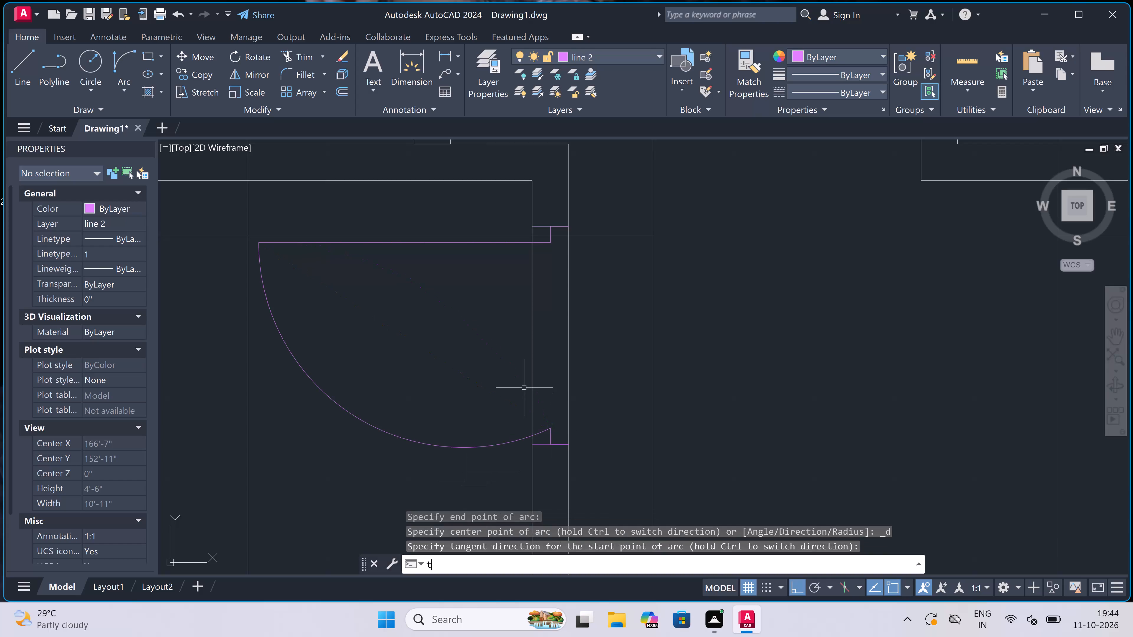
key("space")
left_click_drag(506, 357, 510, 356)
left_click(617, 357)
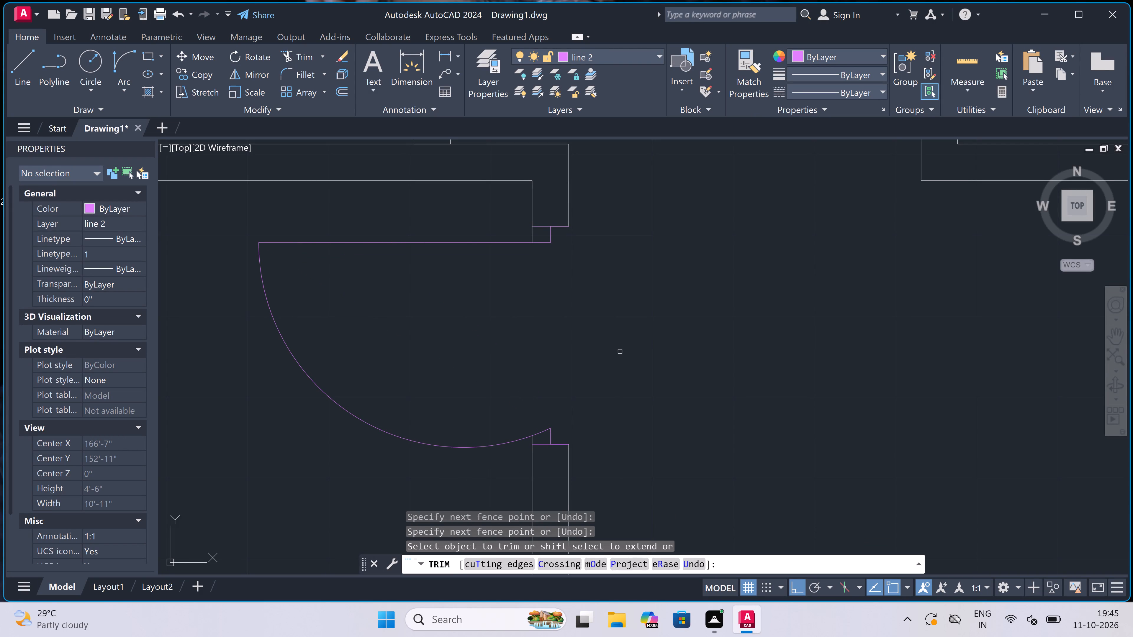
key("Escape")
Trim the wall line crossing the south end of the small-room strip's east door partition where it meets the lower east-west wall.
scroll(549, 323, "down", 6)
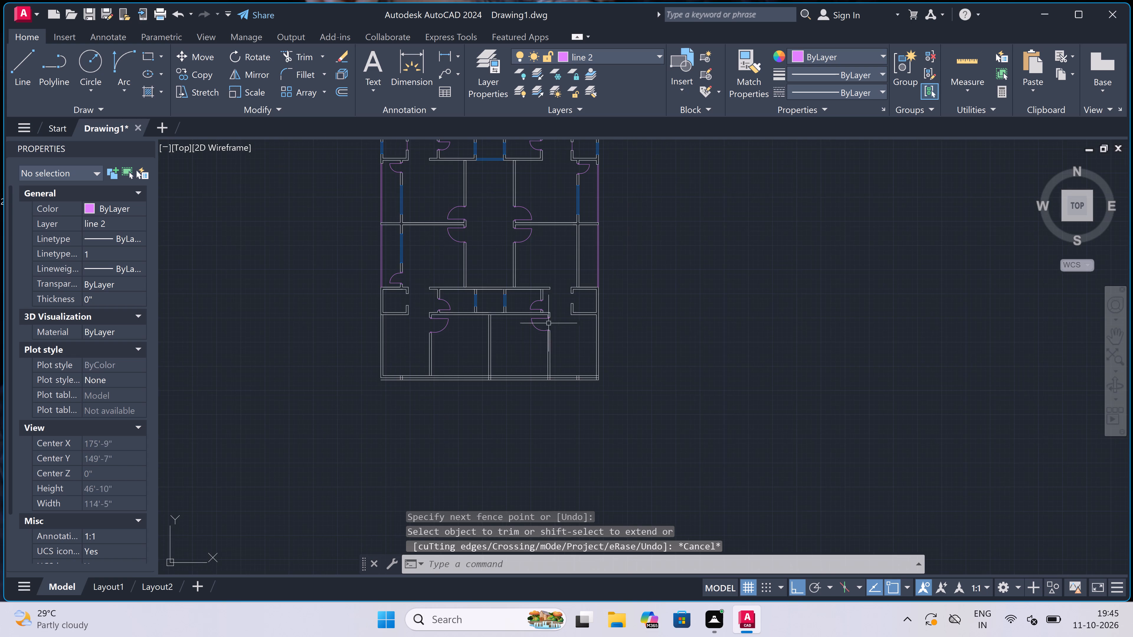
scroll(530, 309, "up", 3)
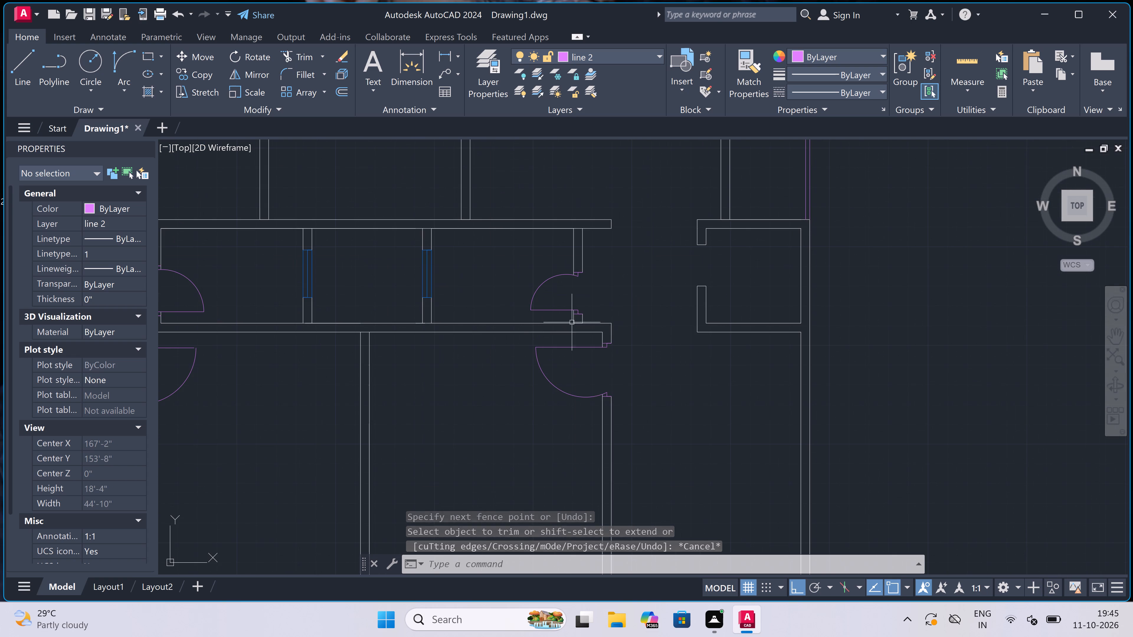
scroll(574, 321, "up", 3)
key("t")
key("r")
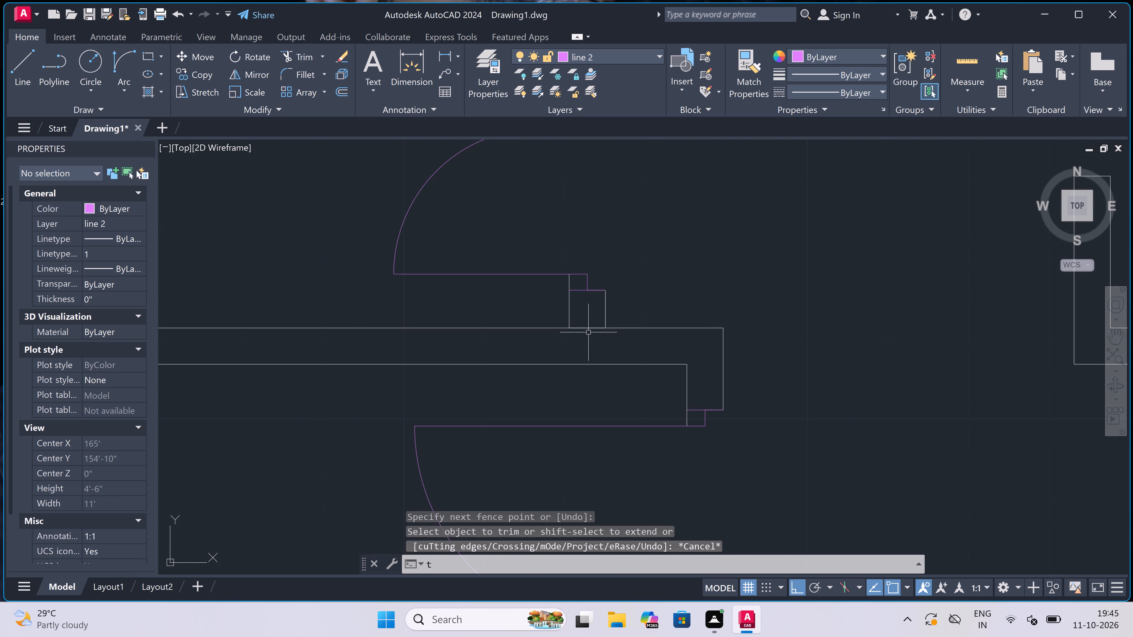
key("space")
scroll(592, 329, "up", 2)
left_click(582, 309)
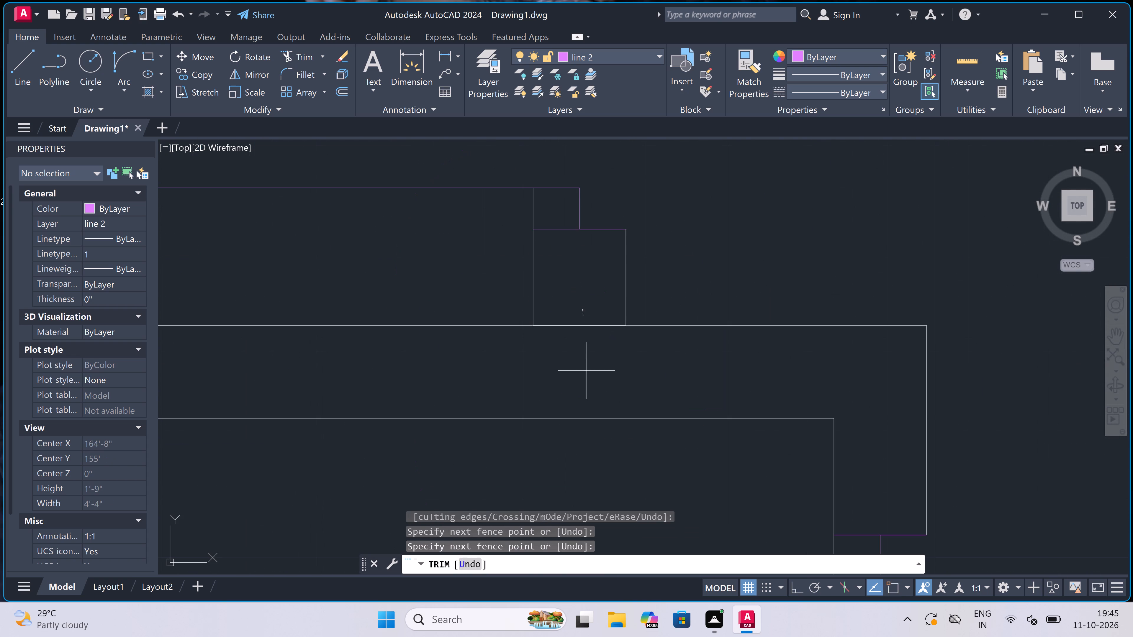
left_click(587, 375)
Trim the wall line crossing the north end of the same east door partition where it meets the upper east-west wall.
scroll(587, 373, "down", 8)
scroll(581, 328, "up", 3)
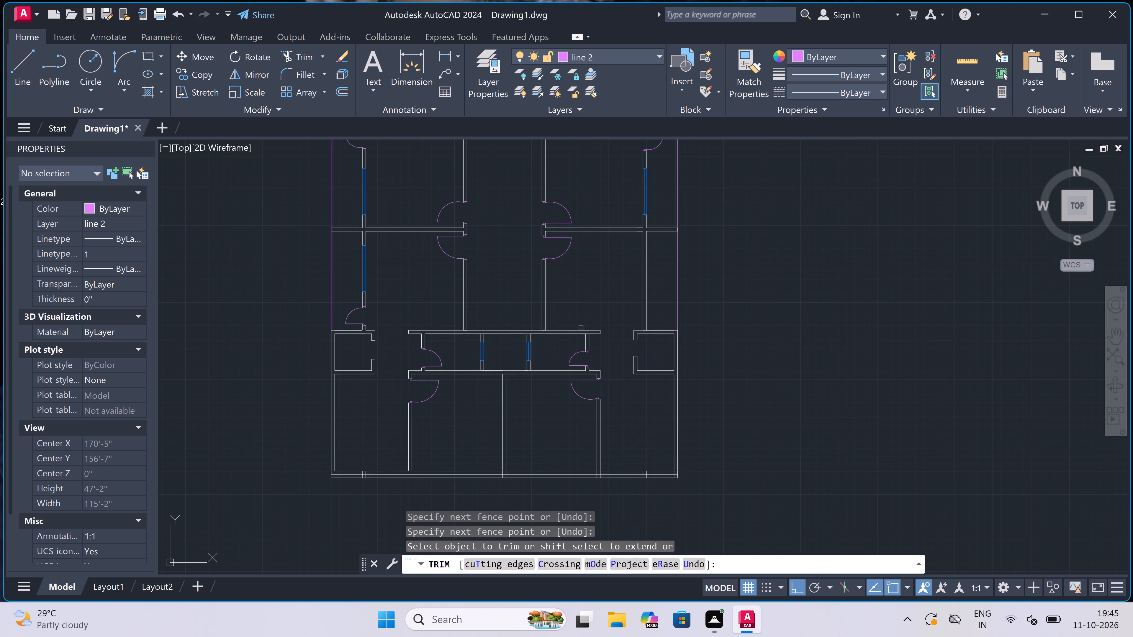
scroll(581, 328, "up", 1)
scroll(620, 360, "up", 3)
left_click(620, 360)
left_click(632, 425)
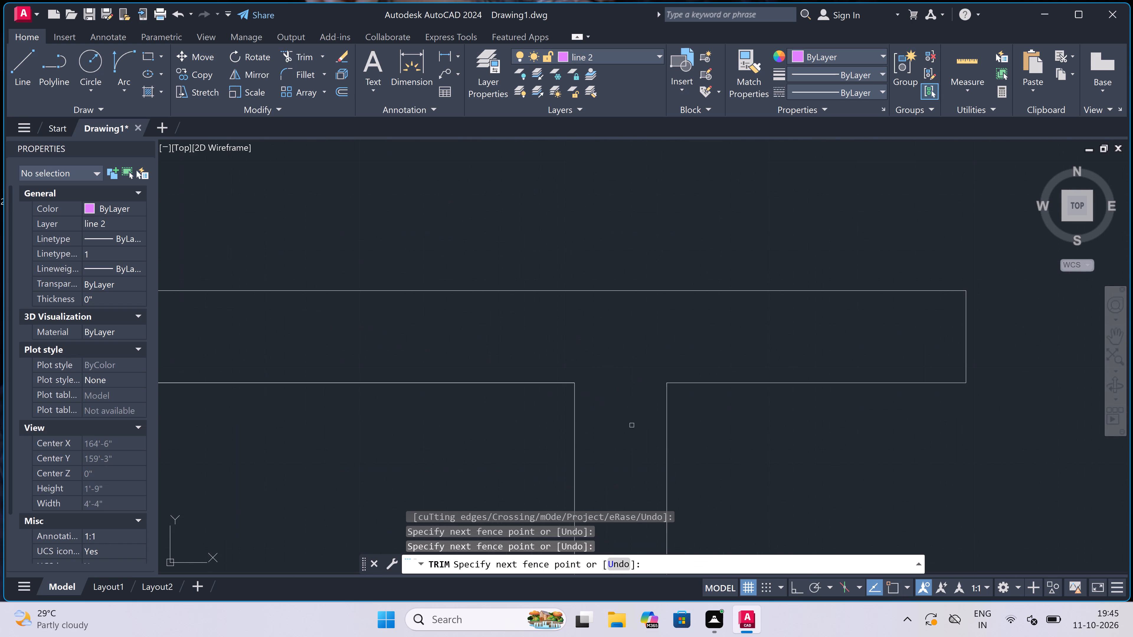
Trim the wall line and its leftover stub across the north end of the strip's west window partition.
scroll(619, 381, "down", 7)
scroll(508, 390, "up", 2)
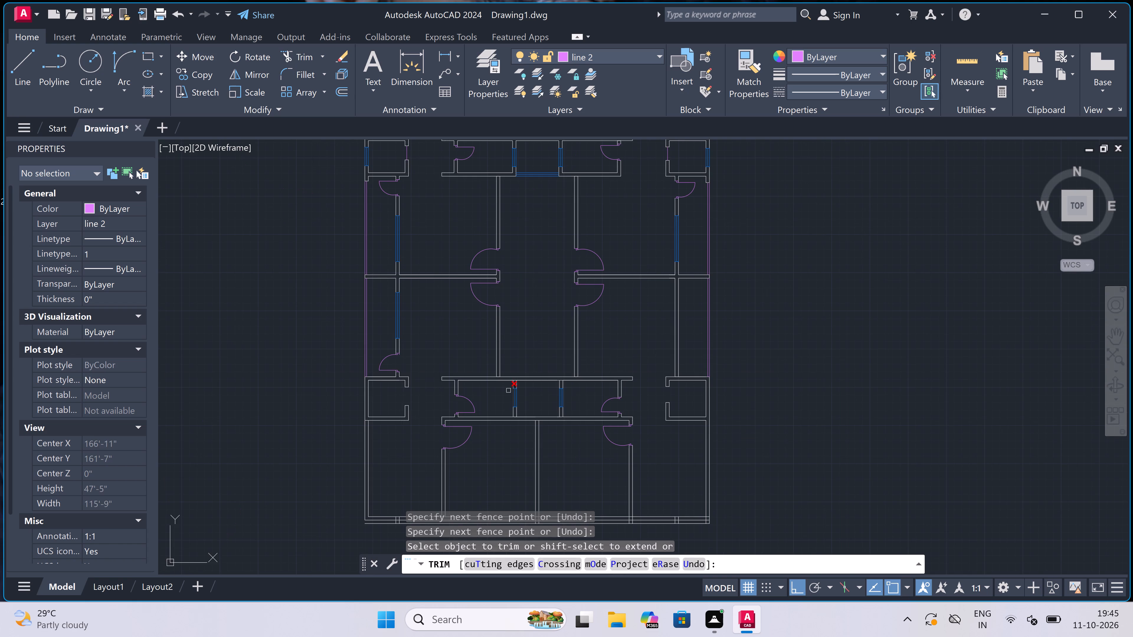
scroll(508, 390, "up", 1)
scroll(523, 352, "up", 3)
left_click_drag(546, 318, 546, 324)
left_click(554, 372)
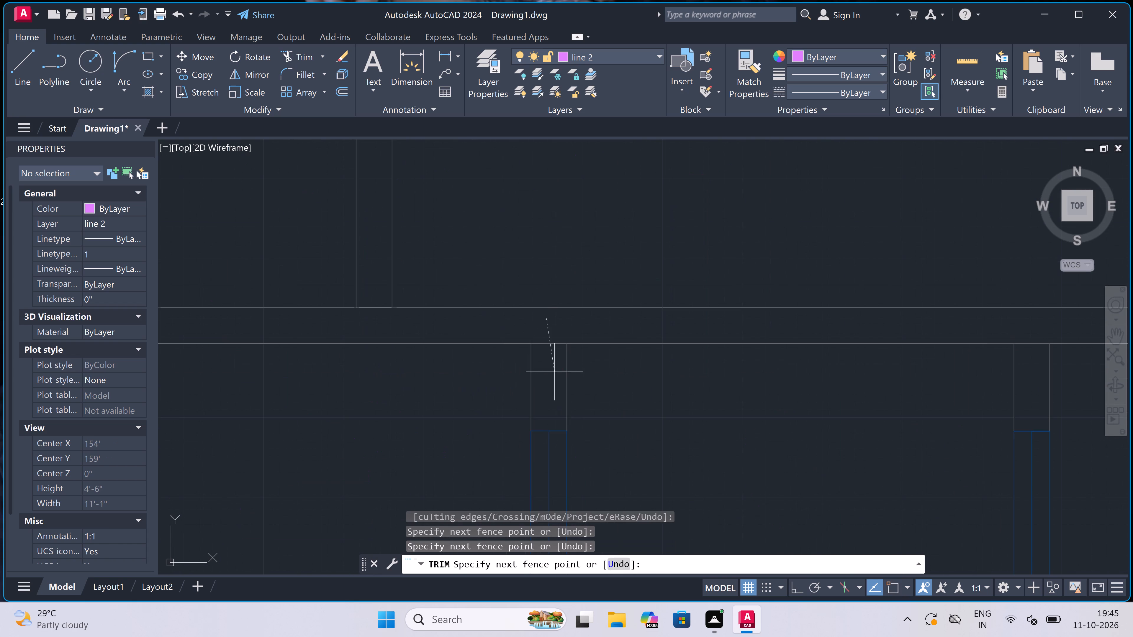
scroll(546, 342, "up", 3)
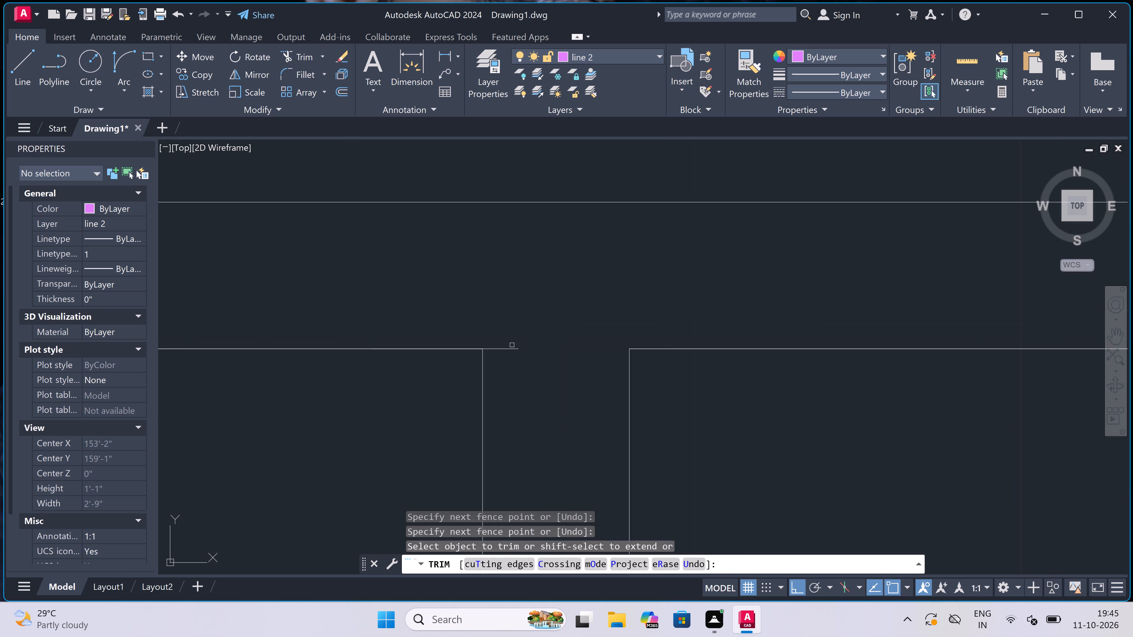
left_click(493, 334)
left_click(507, 371)
Trim the wall line crossing the north end of the strip's east window partition at the upper east-west wall.
scroll(506, 333, "down", 5)
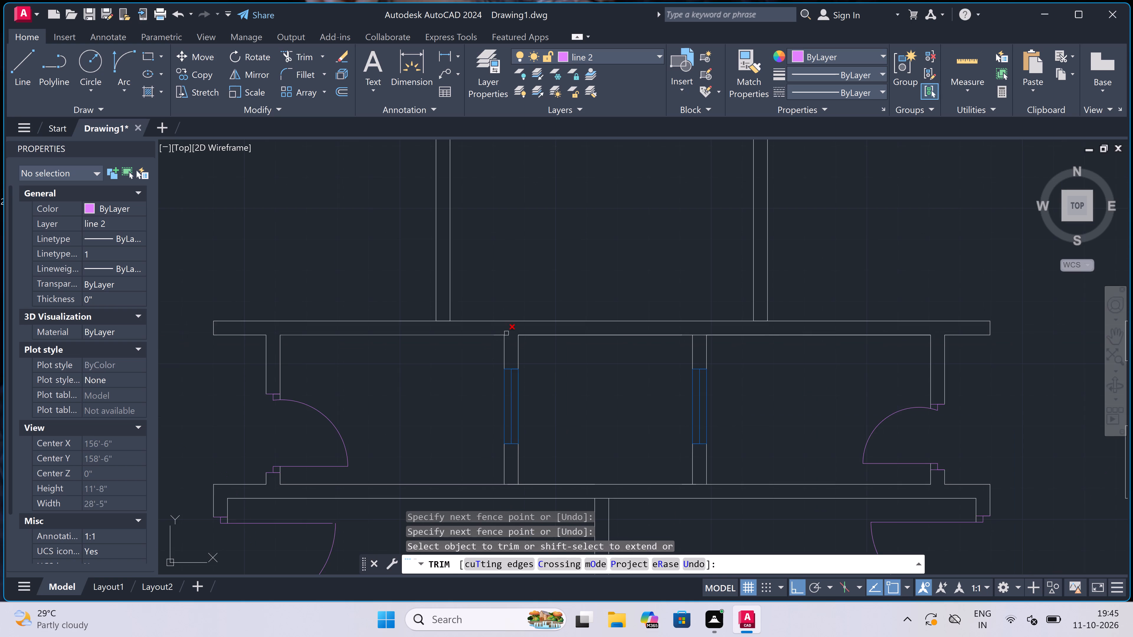
scroll(506, 333, "down", 2)
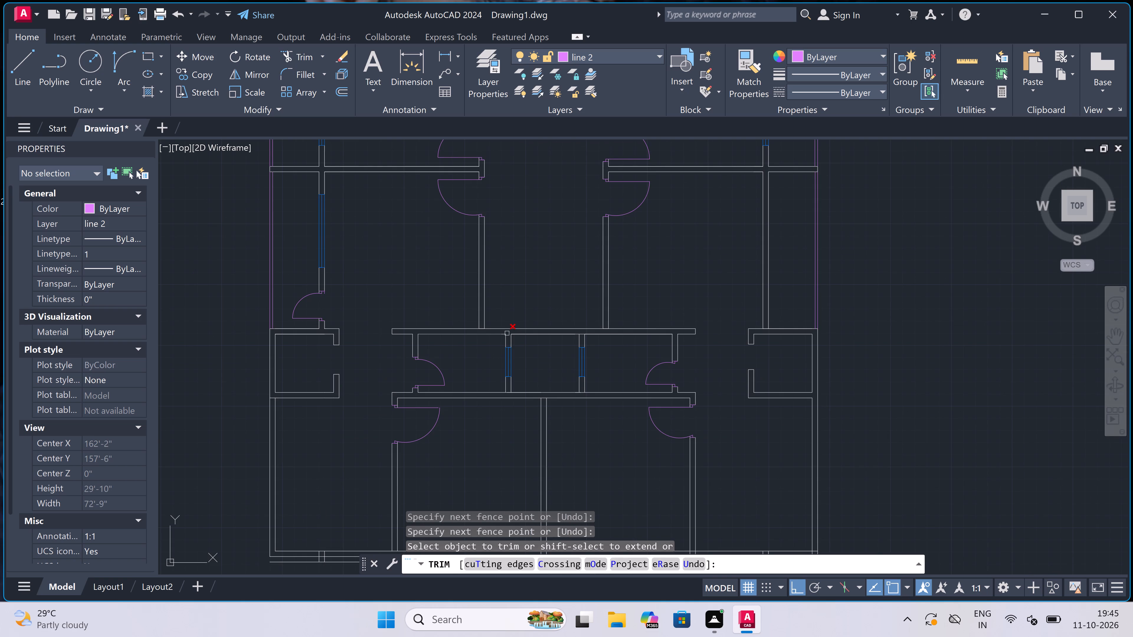
scroll(507, 333, "down", 2)
scroll(533, 343, "up", 3)
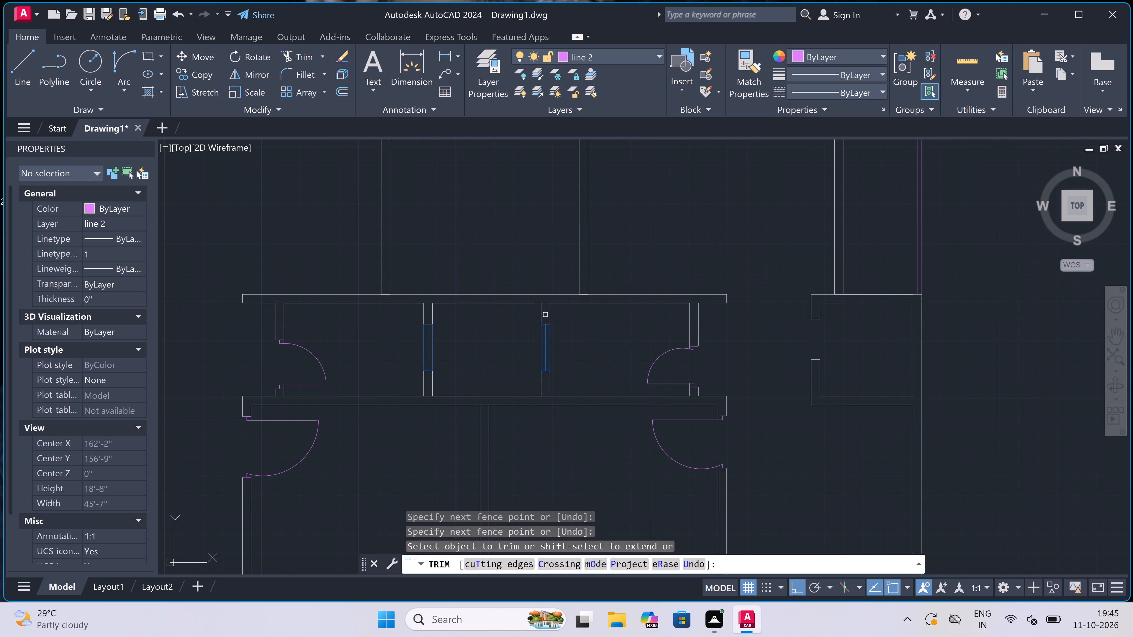
scroll(545, 305, "up", 4)
left_click(545, 302)
left_click(545, 280)
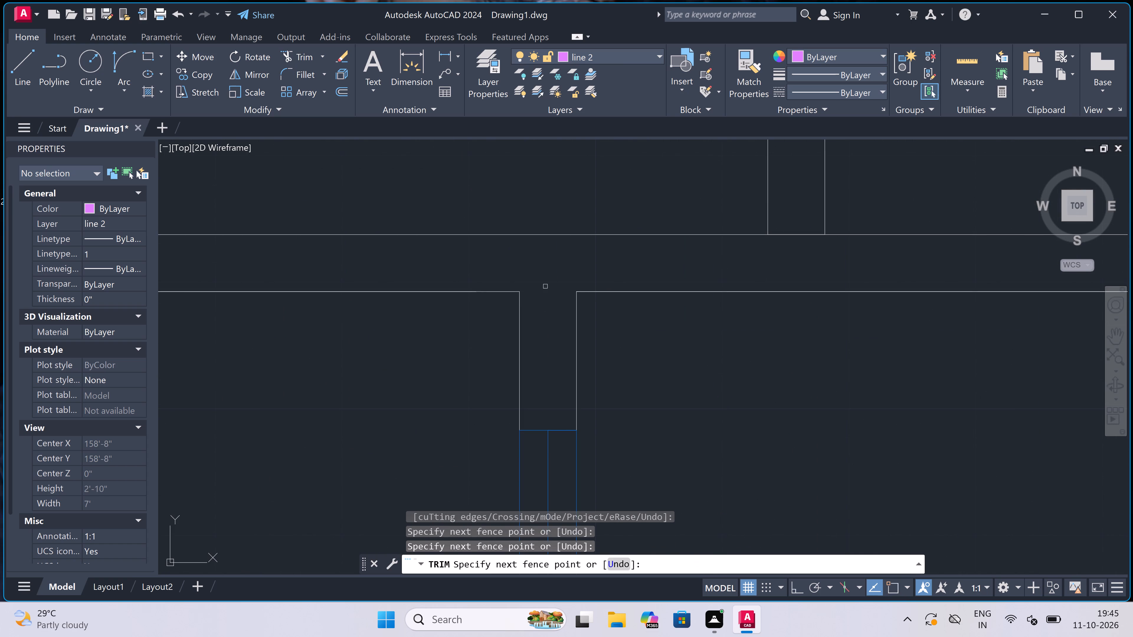
Trim the wall line and its leftover stub across the south end of the east window partition at the lower east-west wall.
scroll(545, 280, "down", 5)
scroll(548, 356, "up", 3)
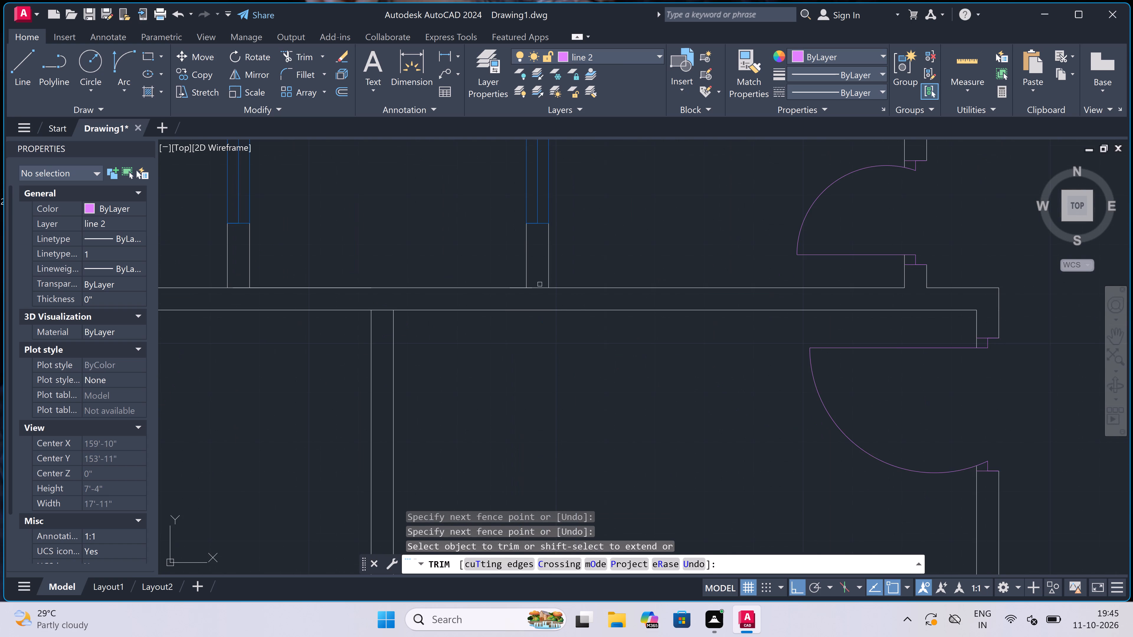
scroll(540, 273, "up", 2)
left_click(540, 273)
left_click(538, 342)
scroll(538, 338, "down", 3)
scroll(526, 325, "up", 2)
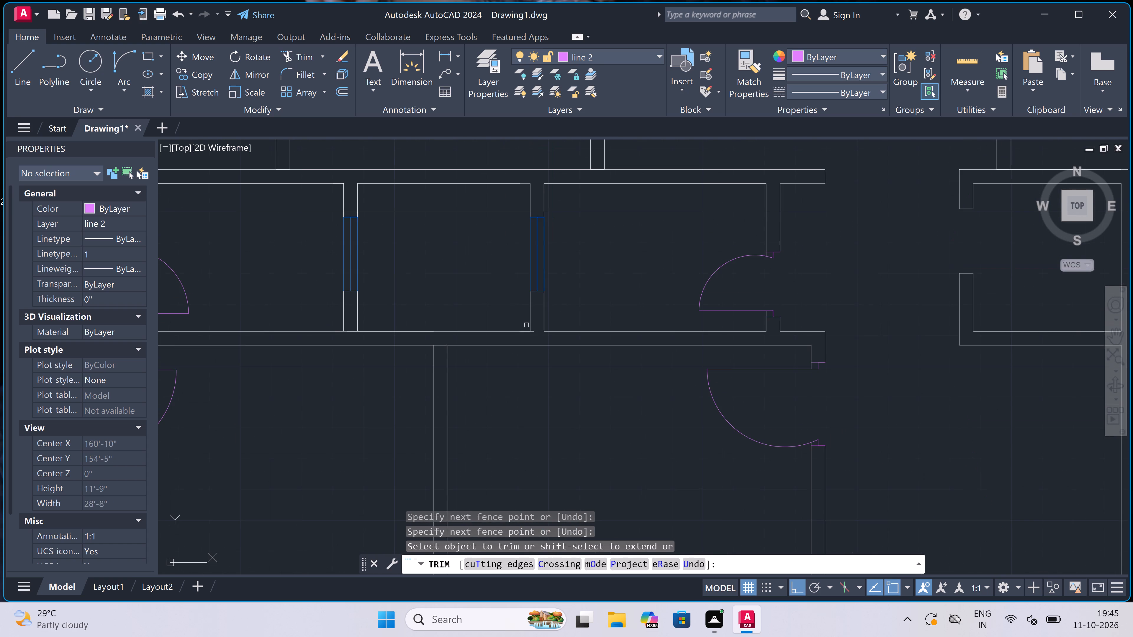
scroll(526, 325, "up", 1)
scroll(544, 363, "up", 3)
left_click(544, 336)
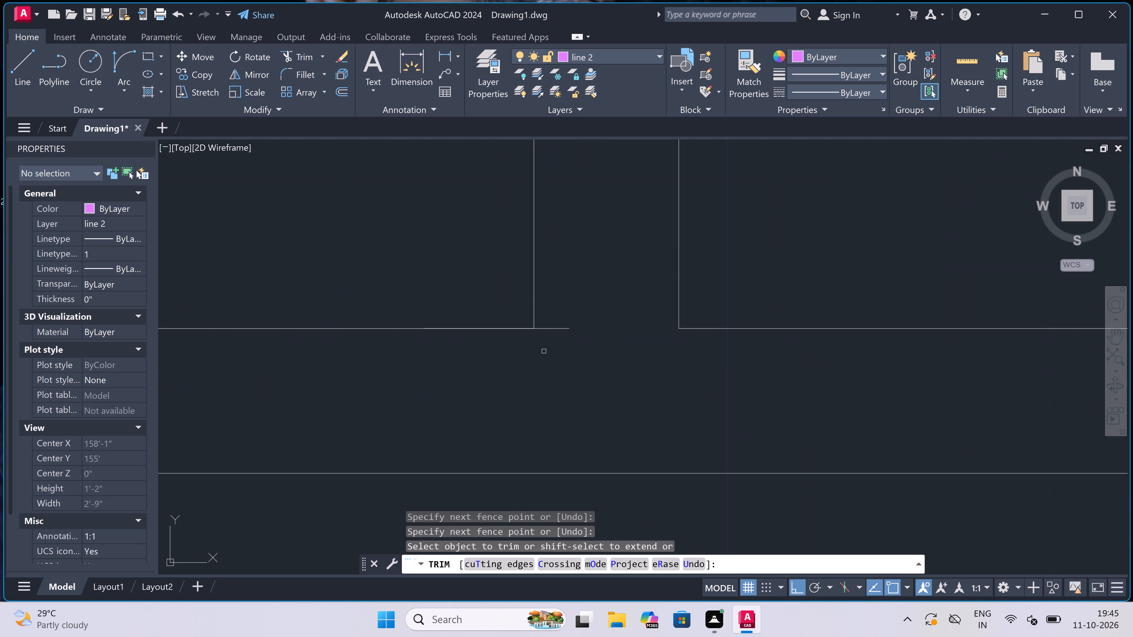
left_click(548, 296)
Trim the wall line crossing the south end of the west window partition at the lower east-west wall.
scroll(548, 296, "down", 5)
scroll(337, 313, "up", 1)
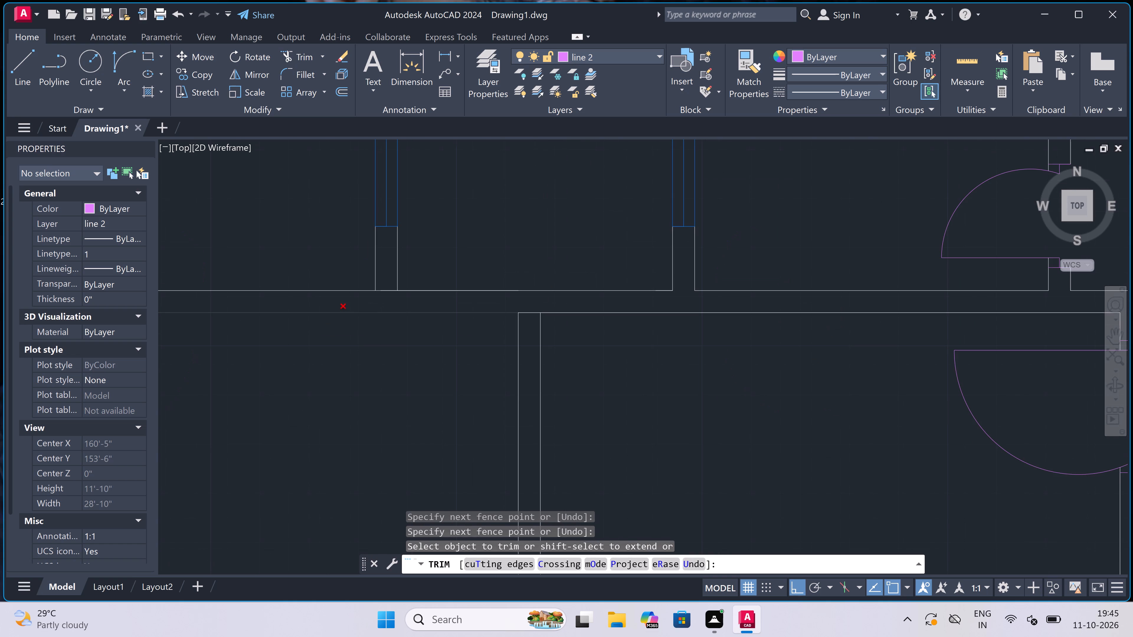
scroll(366, 279, "up", 3)
left_click(436, 293)
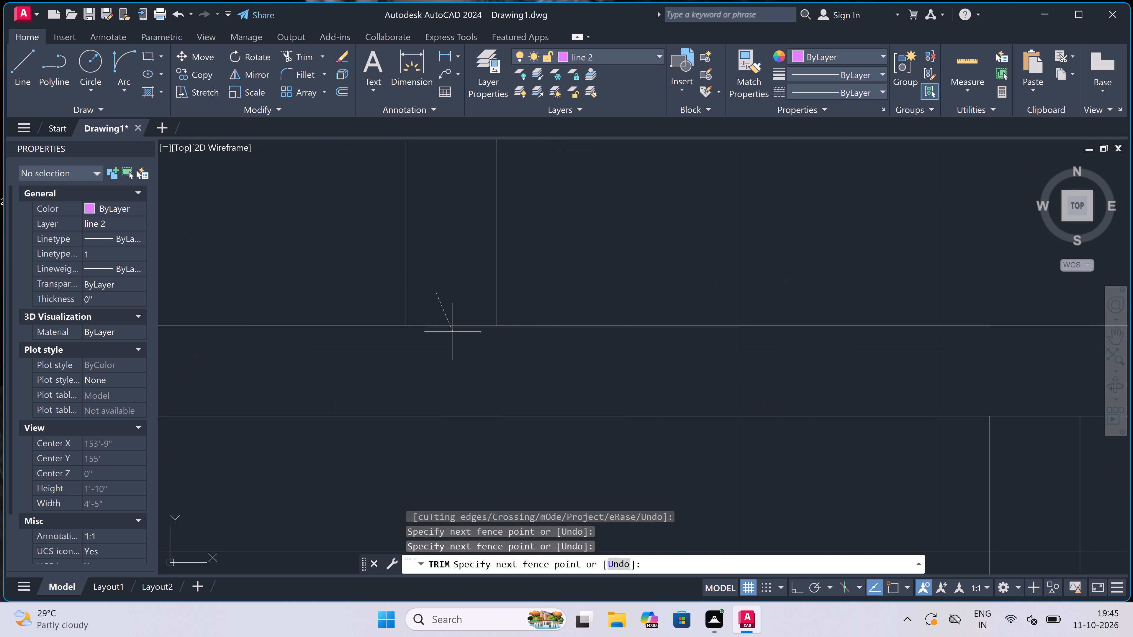
left_click(463, 352)
scroll(464, 349, "down", 4)
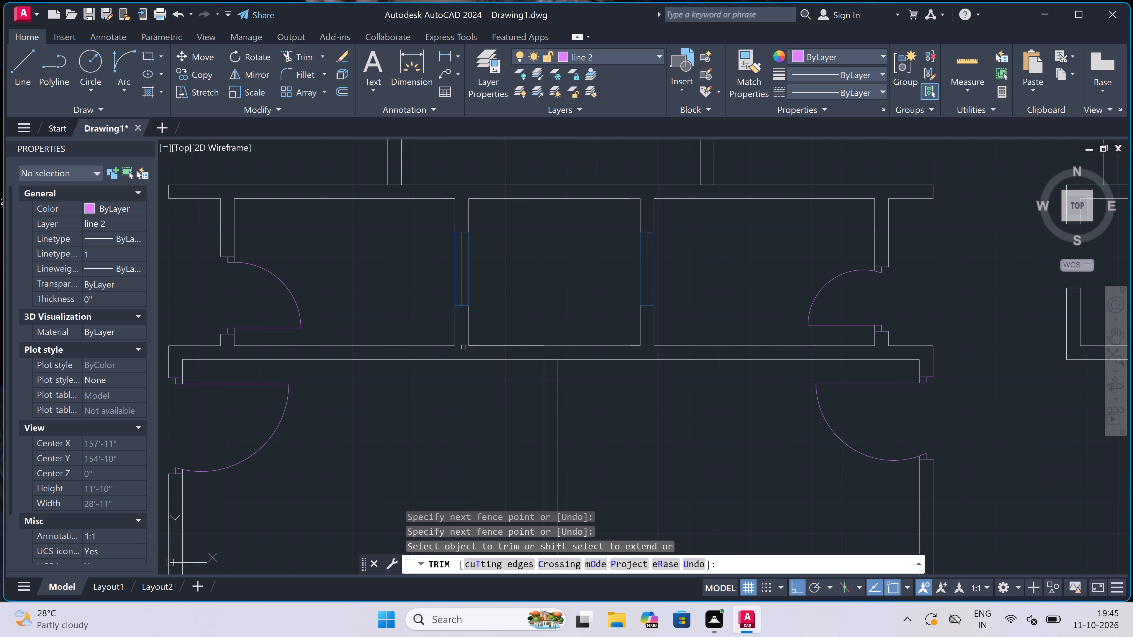
Delete the leftover line segment along the lower east-west wall between the two window partitions.
key("Escape")
left_click(490, 344)
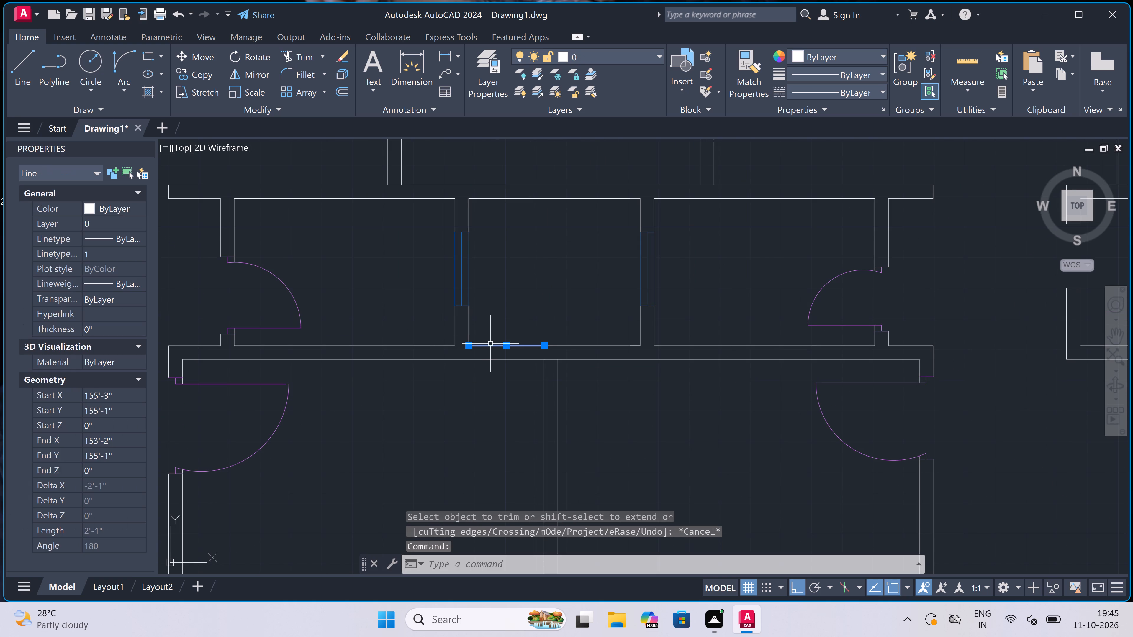
key("Delete")
Delete the two short cross lines in the south wall near the plan's southwest corner.
scroll(490, 344, "down", 3)
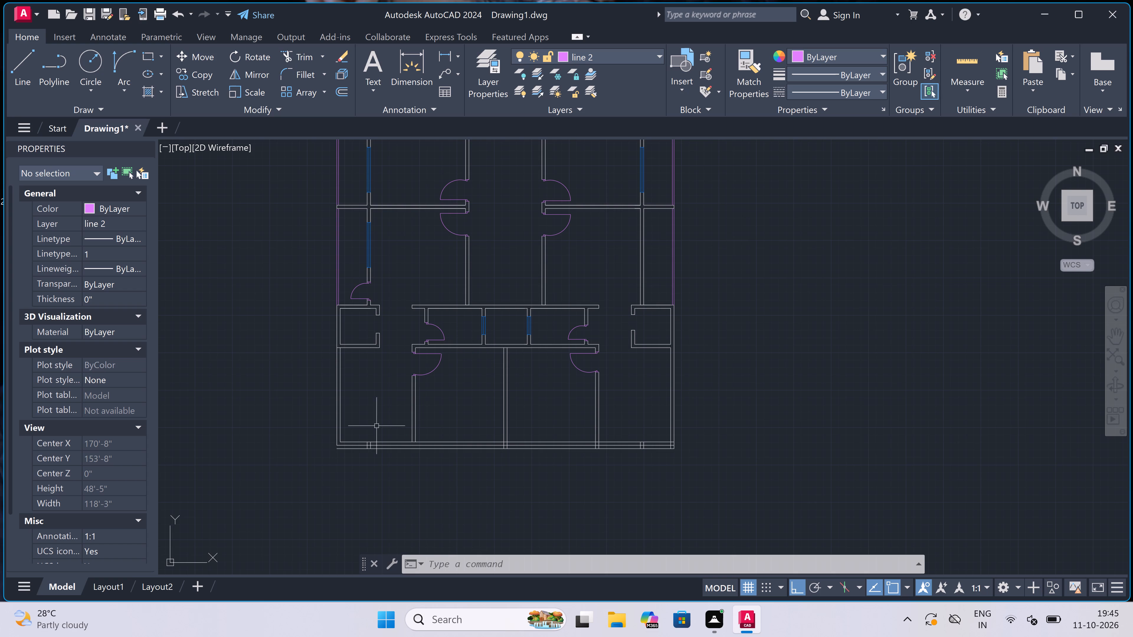
scroll(353, 457, "up", 3)
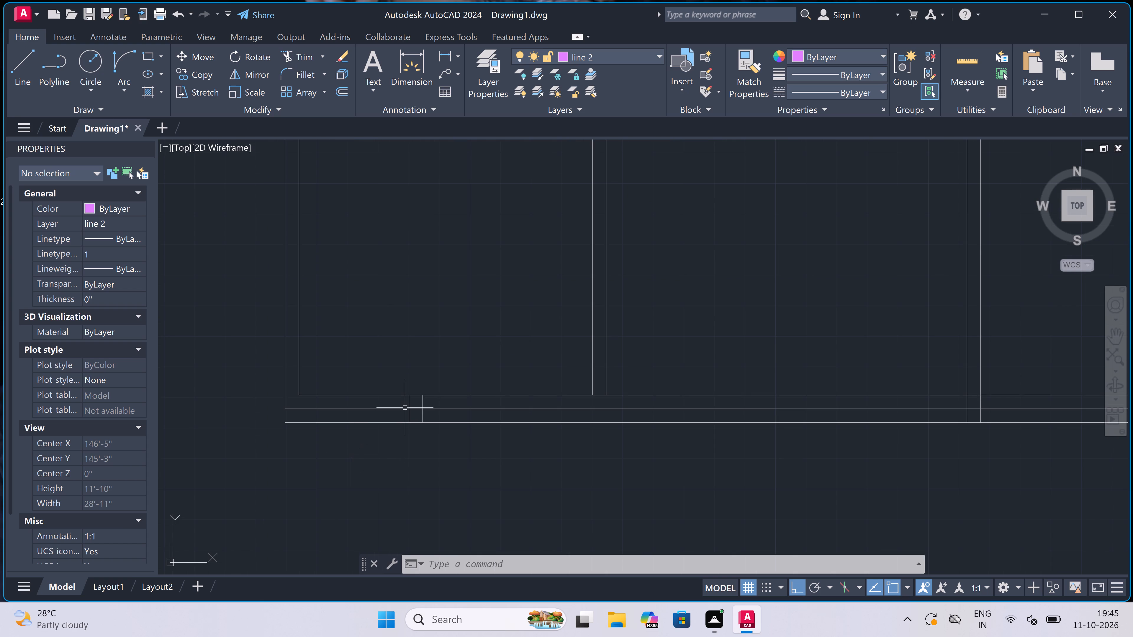
scroll(416, 408, "up", 2)
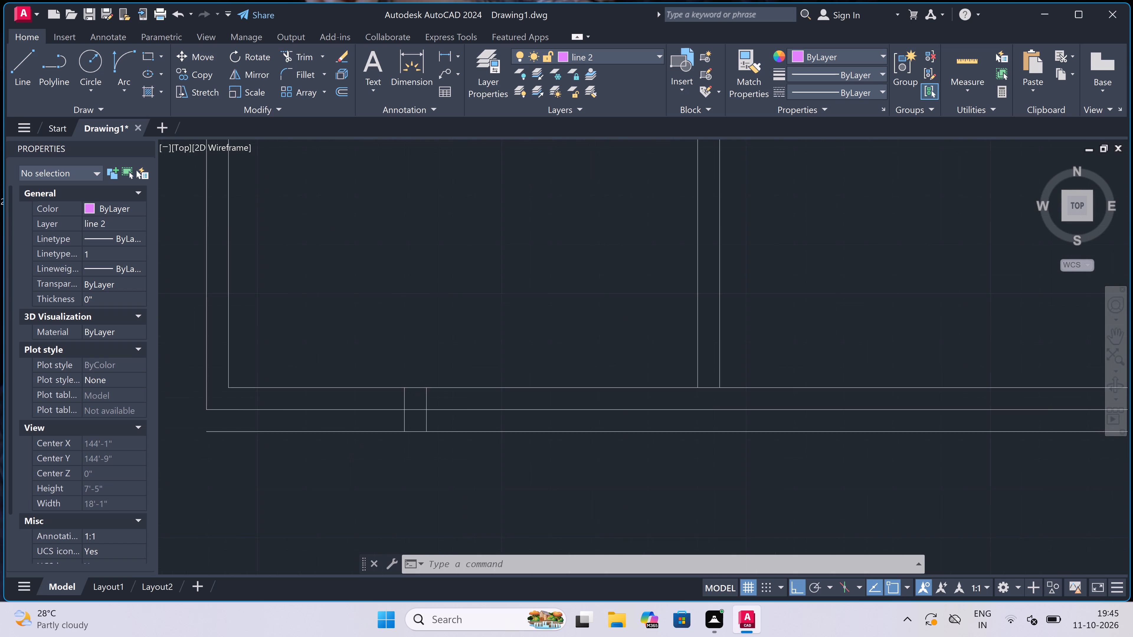
left_click_drag(448, 386, 443, 389)
left_click(350, 406)
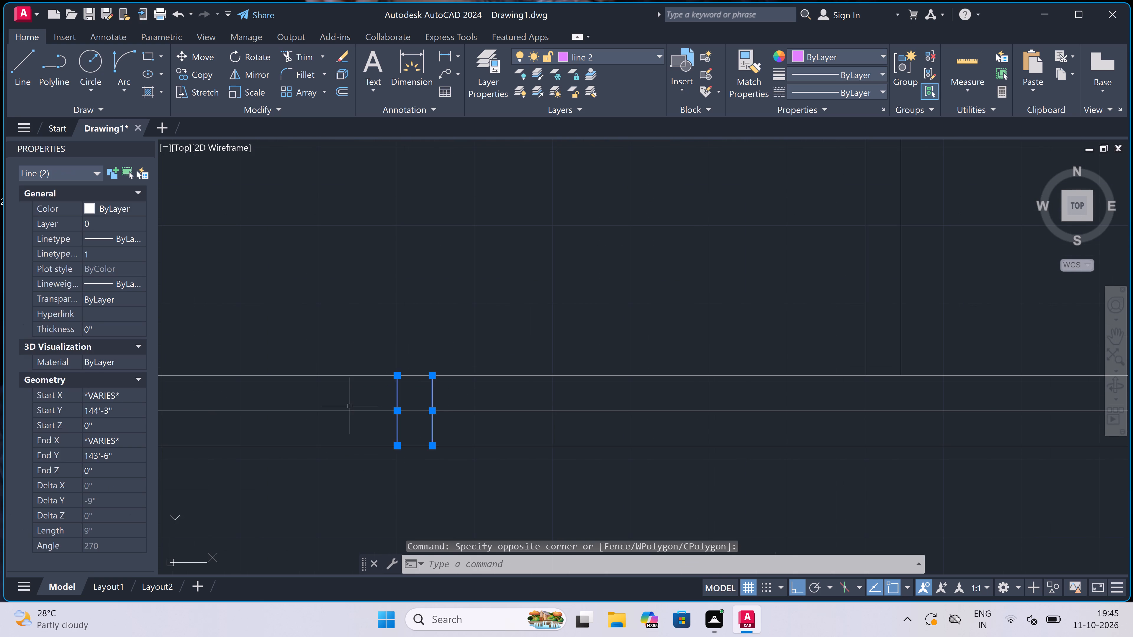
key("Delete")
On layer 0, draw two jamb lines 3' apart, joined along the outer face, across the south wall near the southwest corner.
type("l")
key("space")
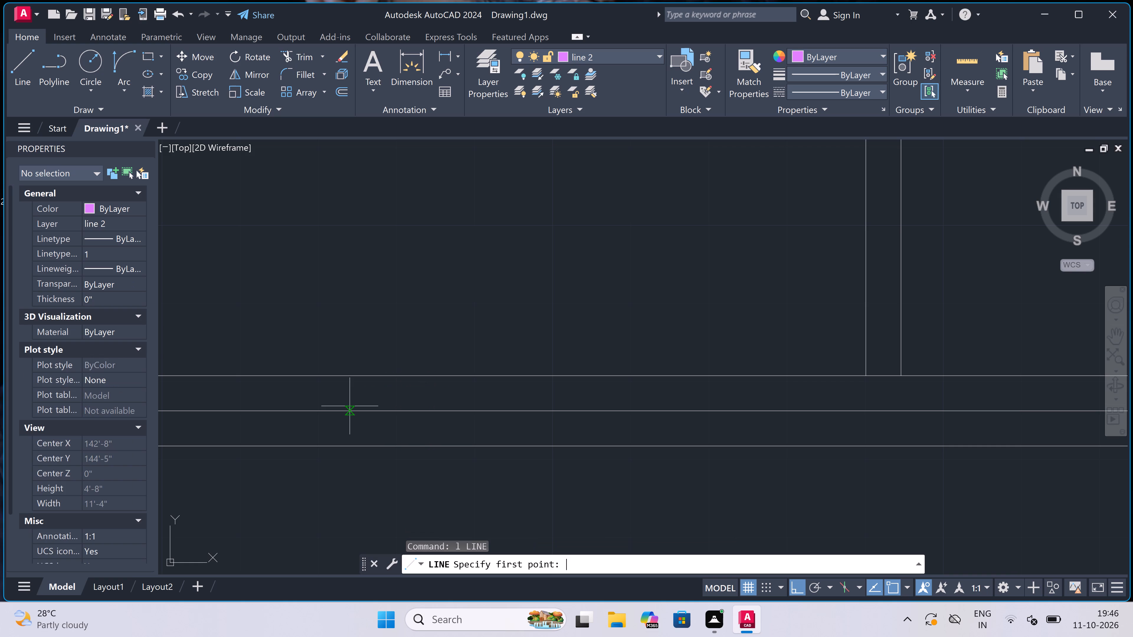
scroll(350, 407, "down", 1)
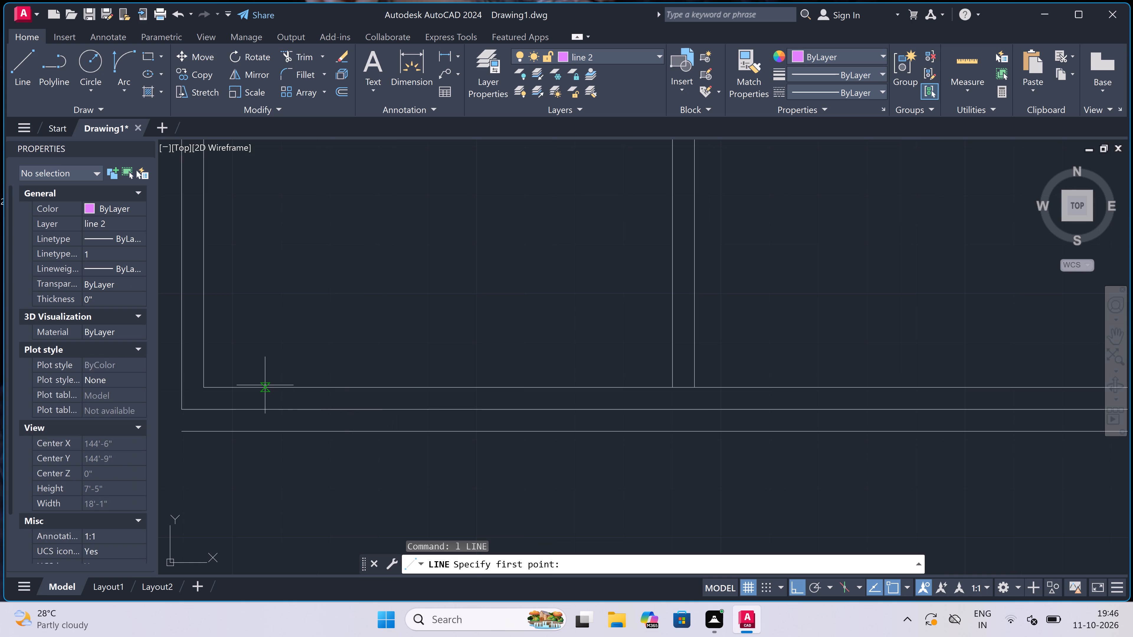
left_click(617, 53)
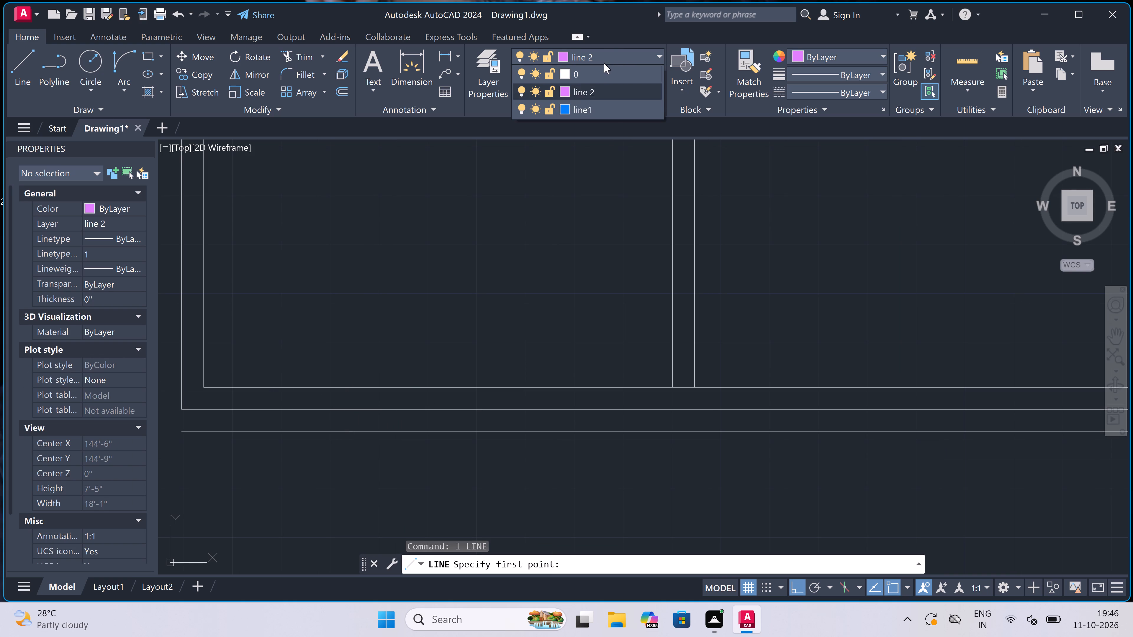
left_click(595, 68)
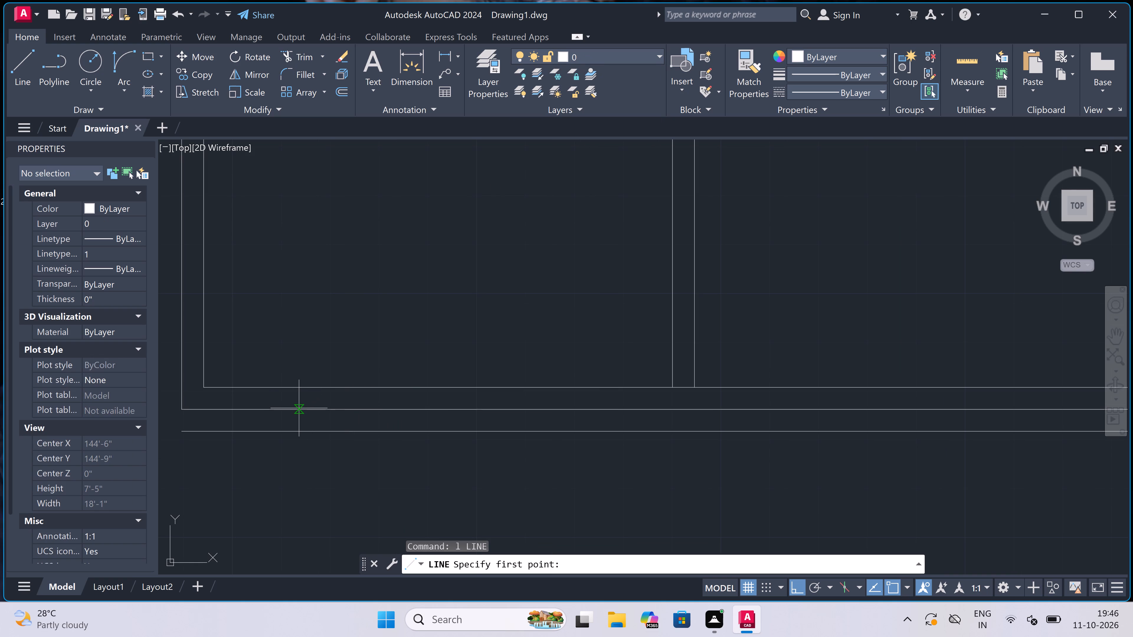
left_click(288, 389)
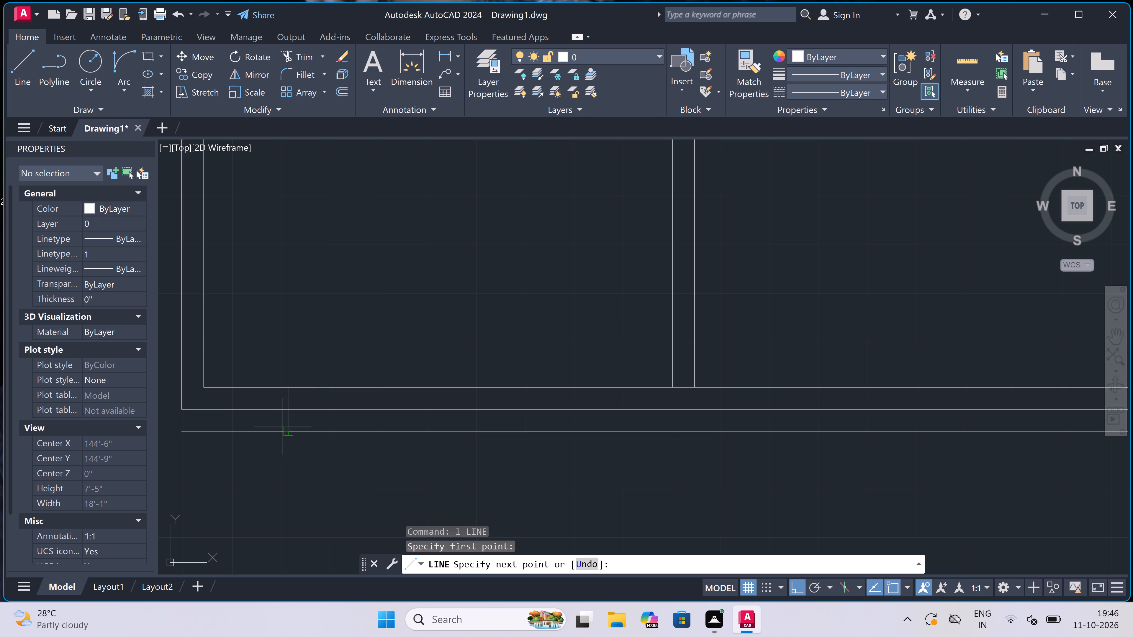
left_click(283, 427)
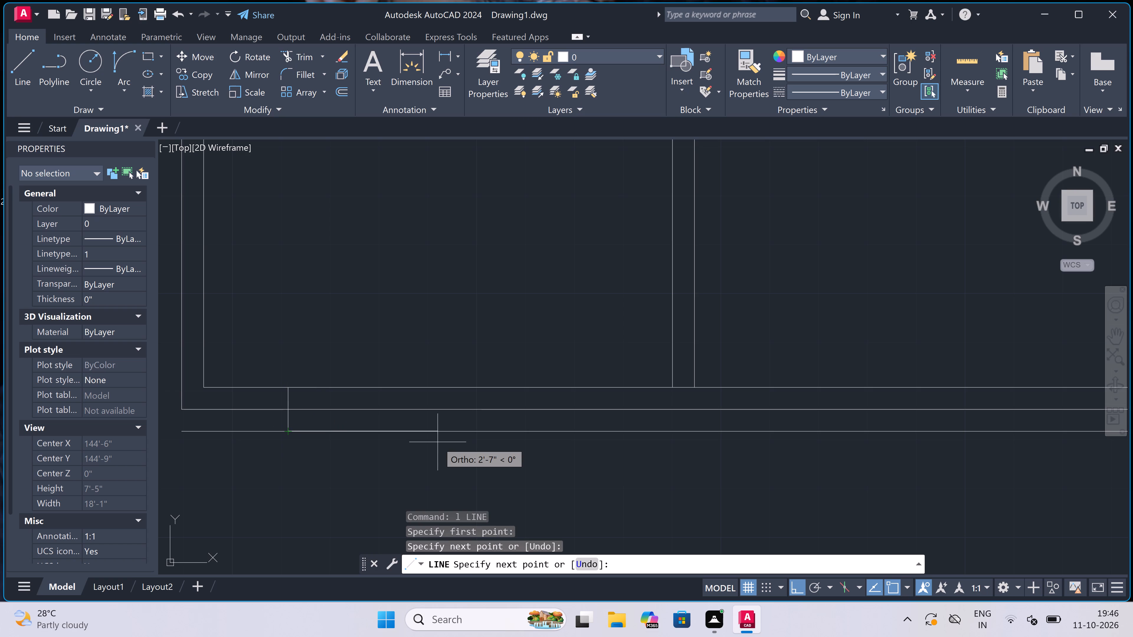
type("3'")
key("space")
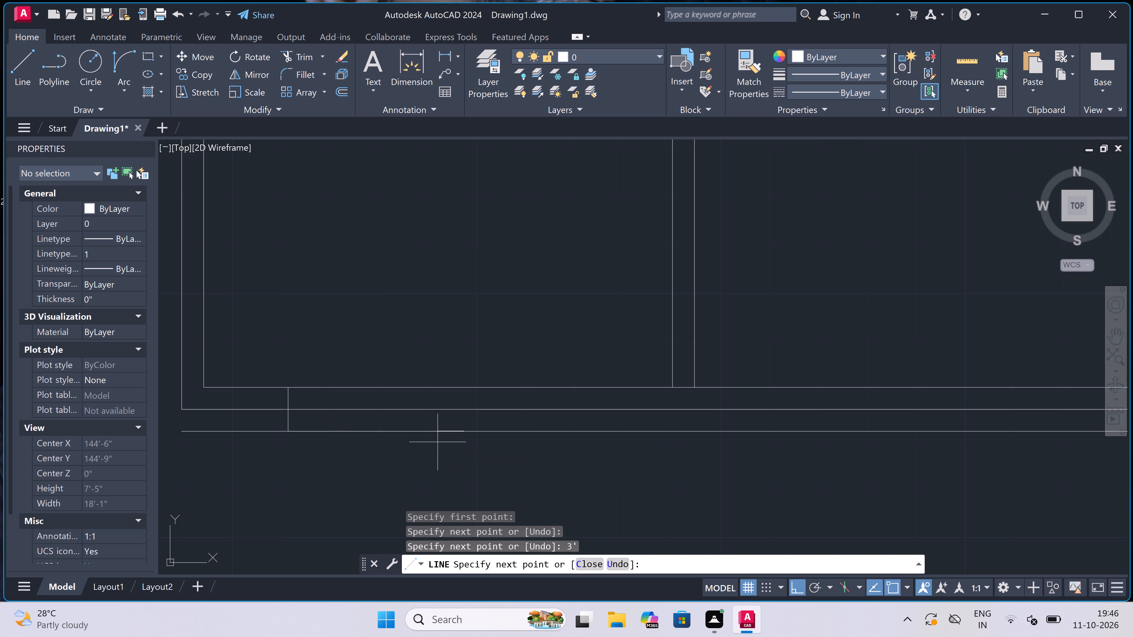
left_click(462, 388)
key("Escape")
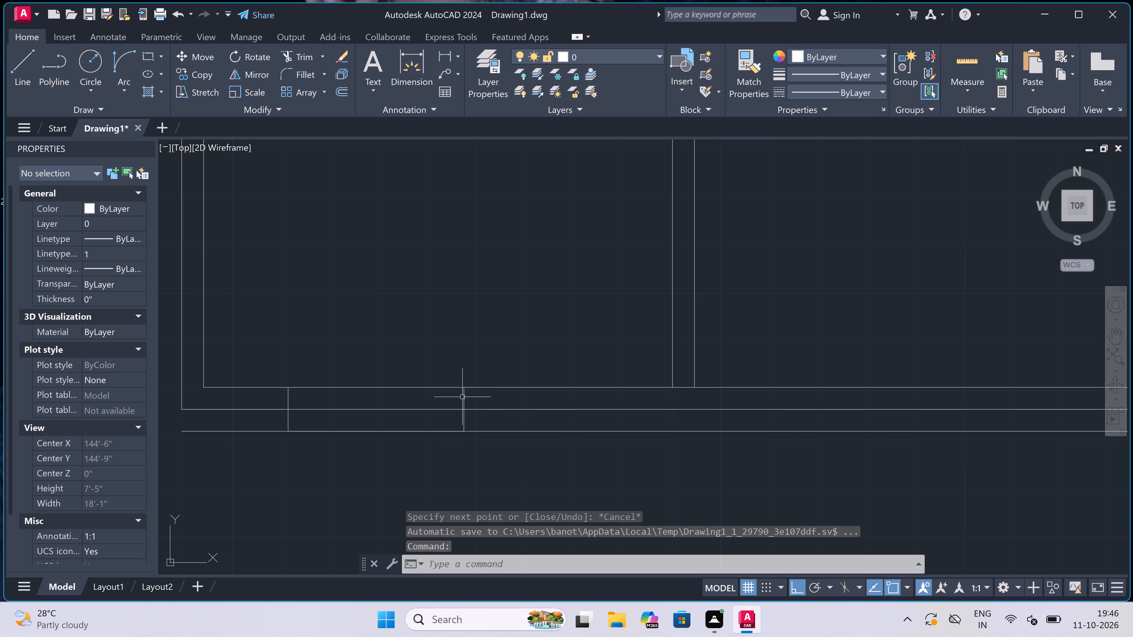
Draw rebate lines across the south wall's outer half, one 4.5" east of the opening's east jamb and one just west of the west jamb.
key("space")
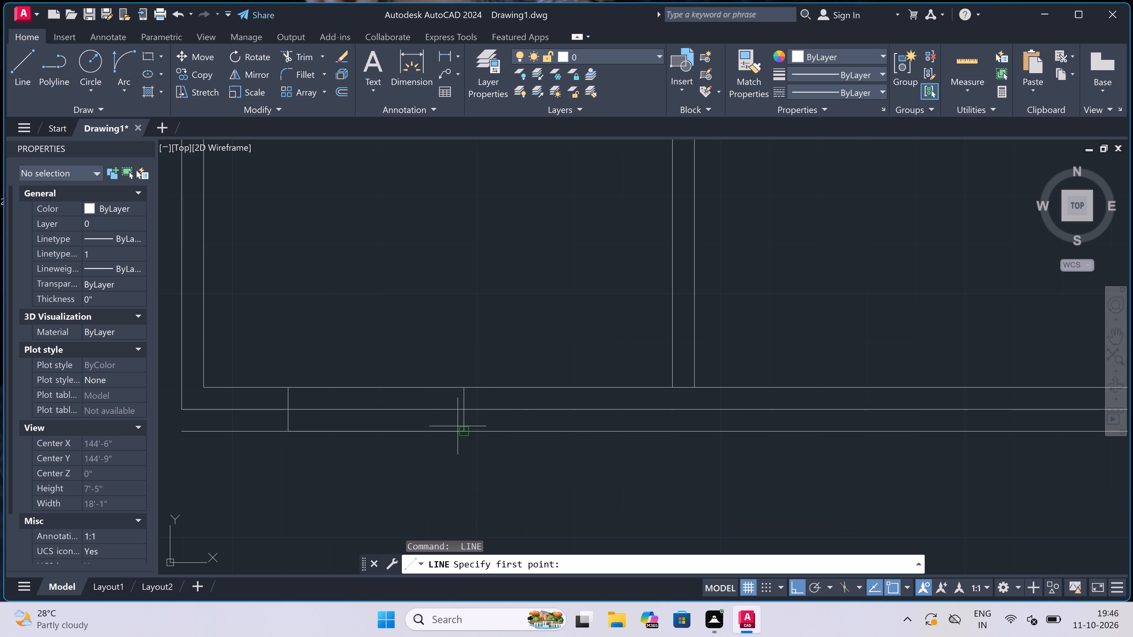
left_click_drag(462, 431, 467, 431)
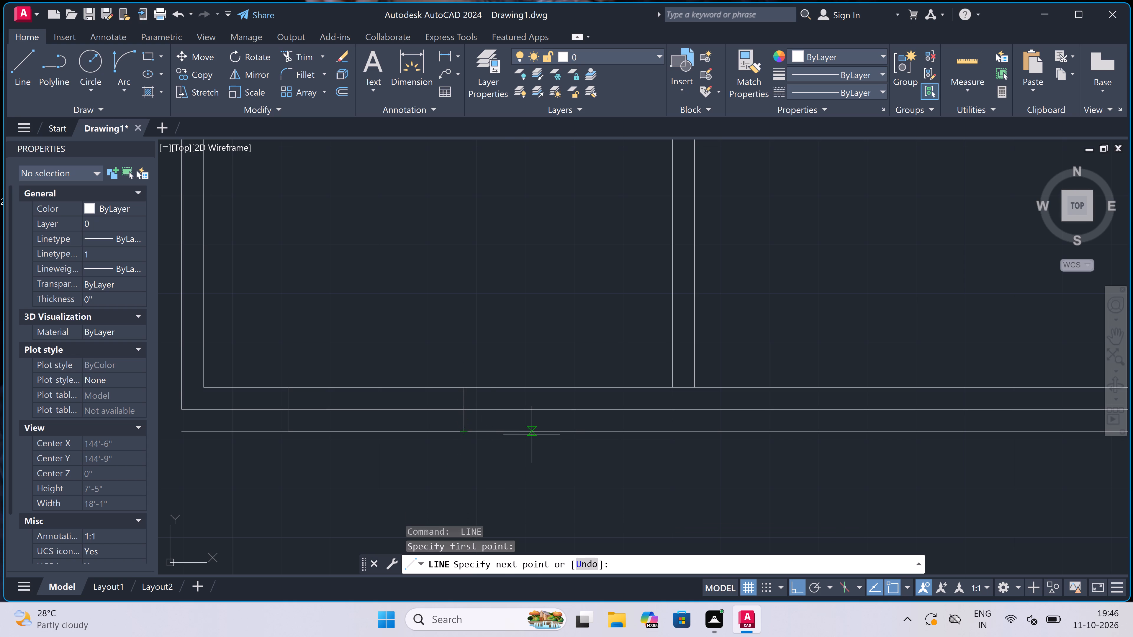
type("4.5\"")
key("space")
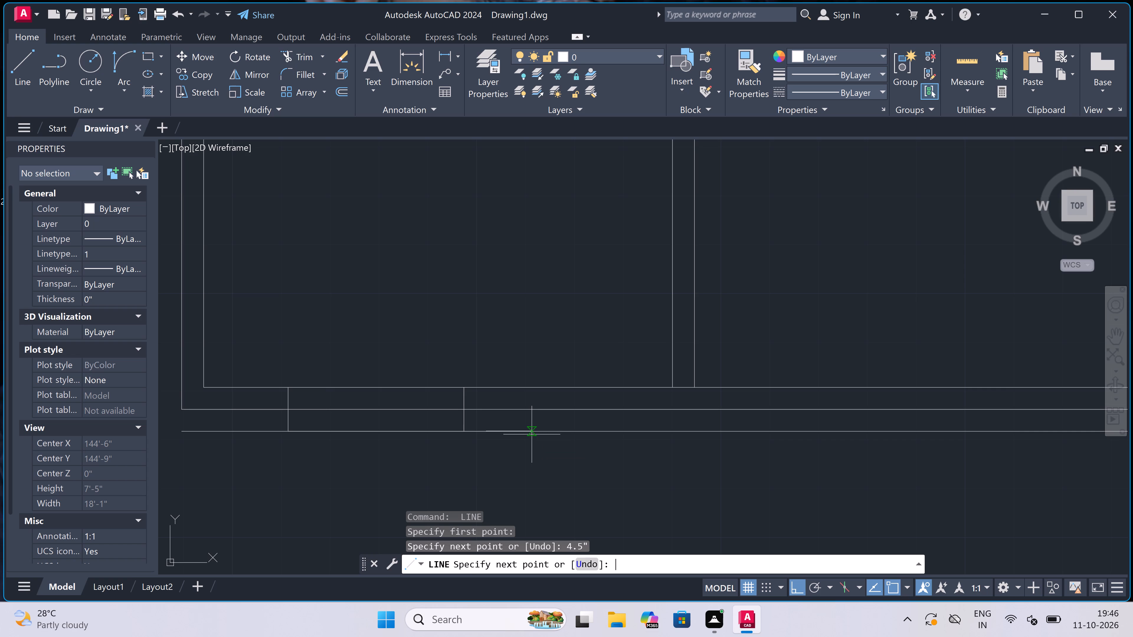
left_click(490, 411)
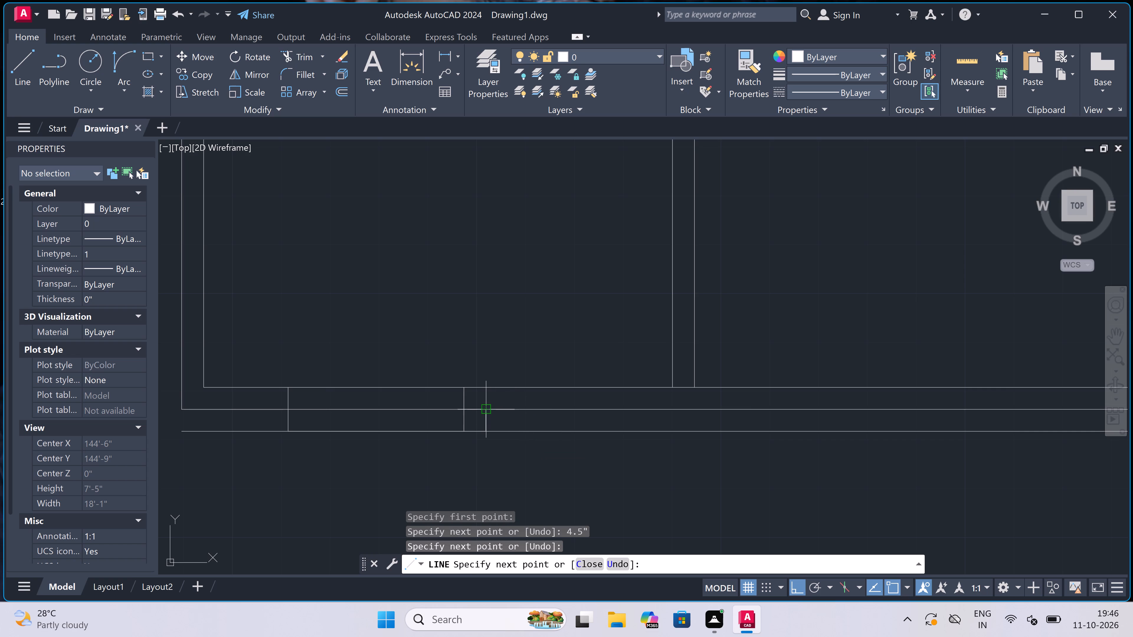
key("Escape")
key("space")
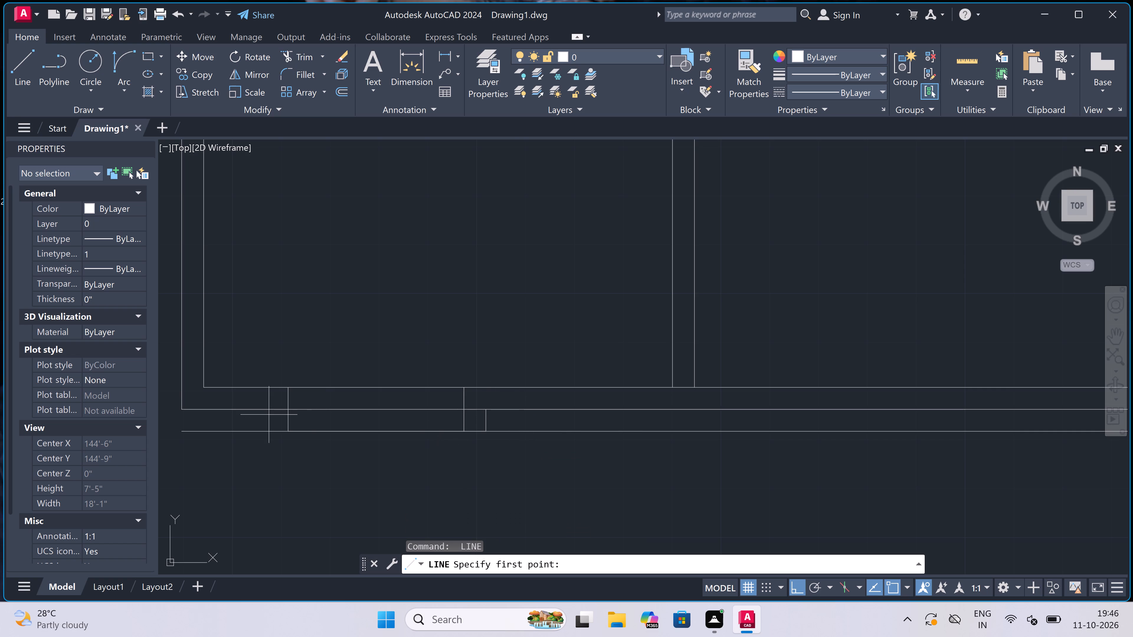
left_click(267, 409)
scroll(267, 409, "up", 2)
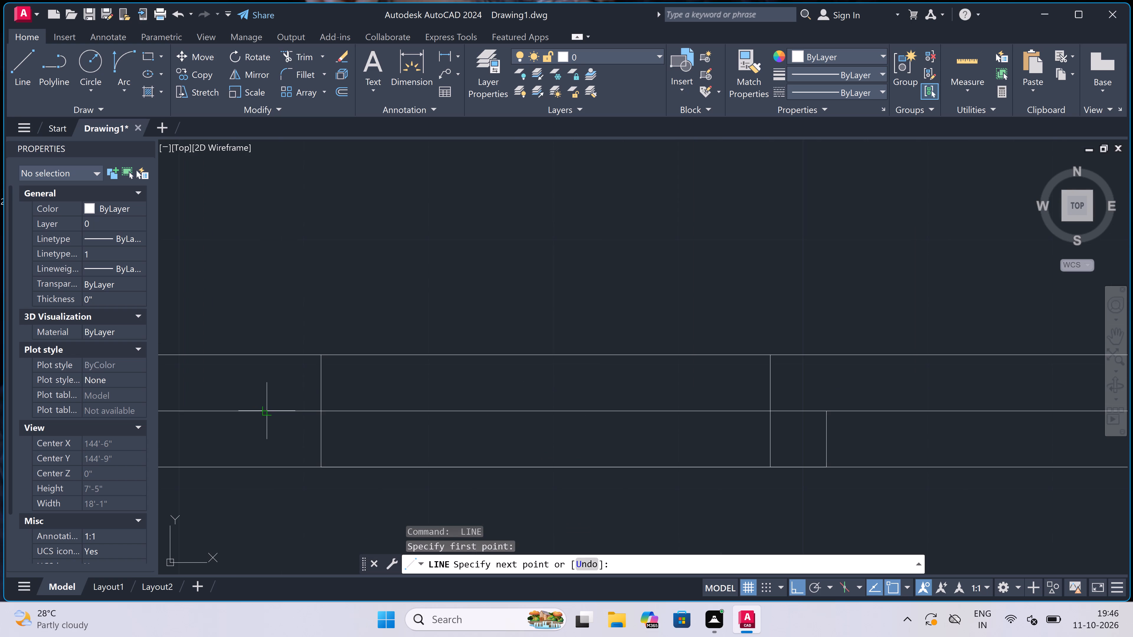
left_click(269, 465)
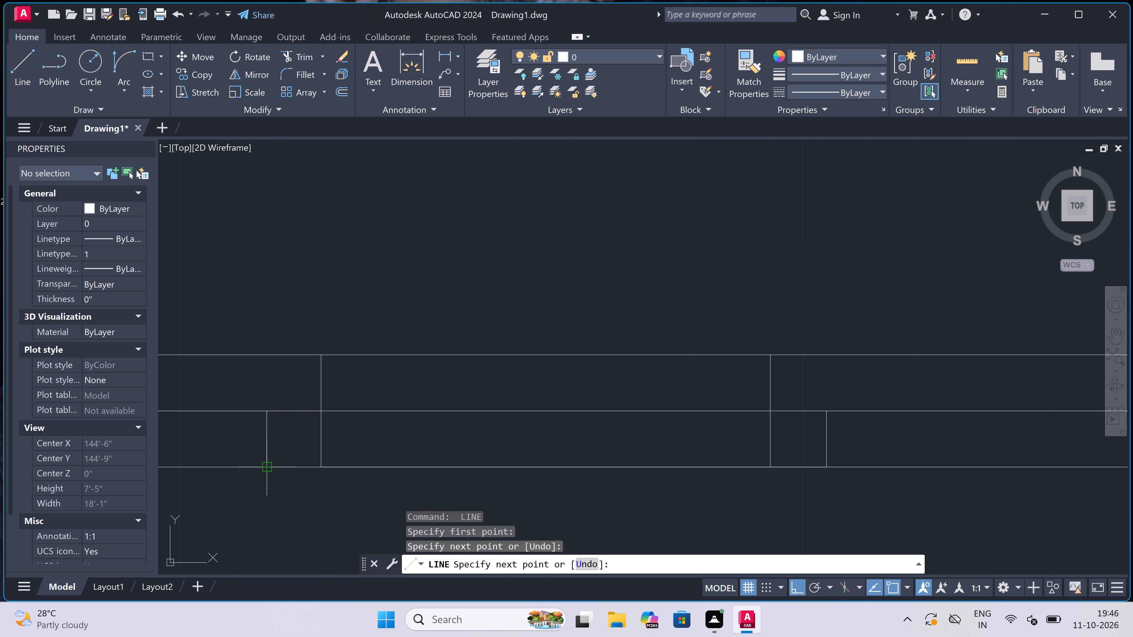
key("Escape")
Trim the outer line overhanging west of the rebate and the wall lines crossing the 3' opening.
type("tr")
key("space")
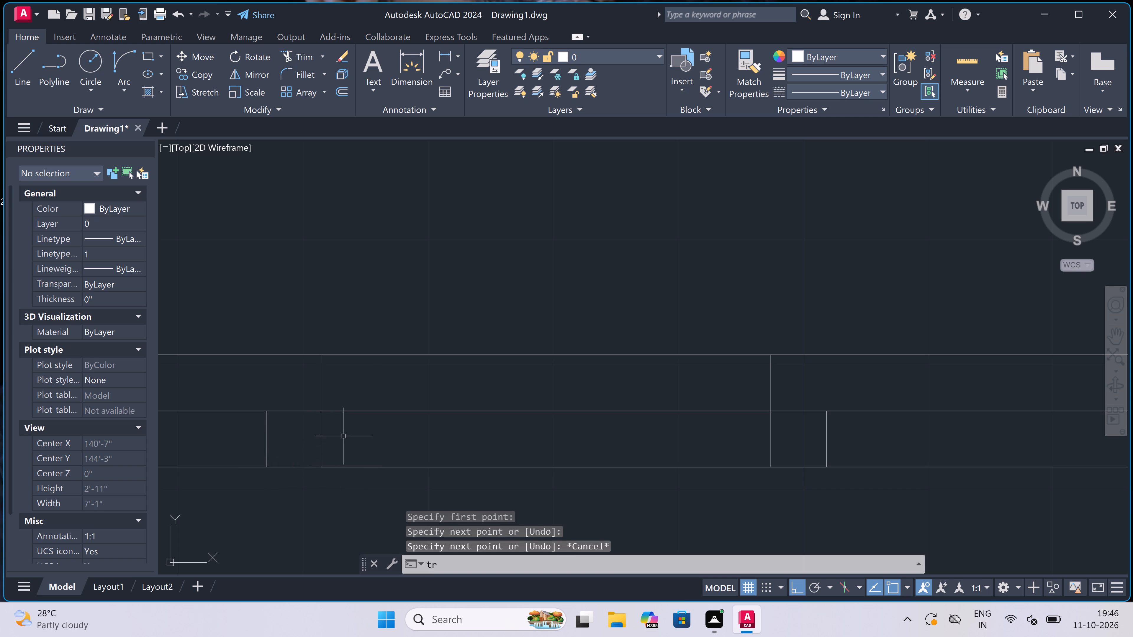
scroll(344, 435, "down", 2)
left_click(289, 446)
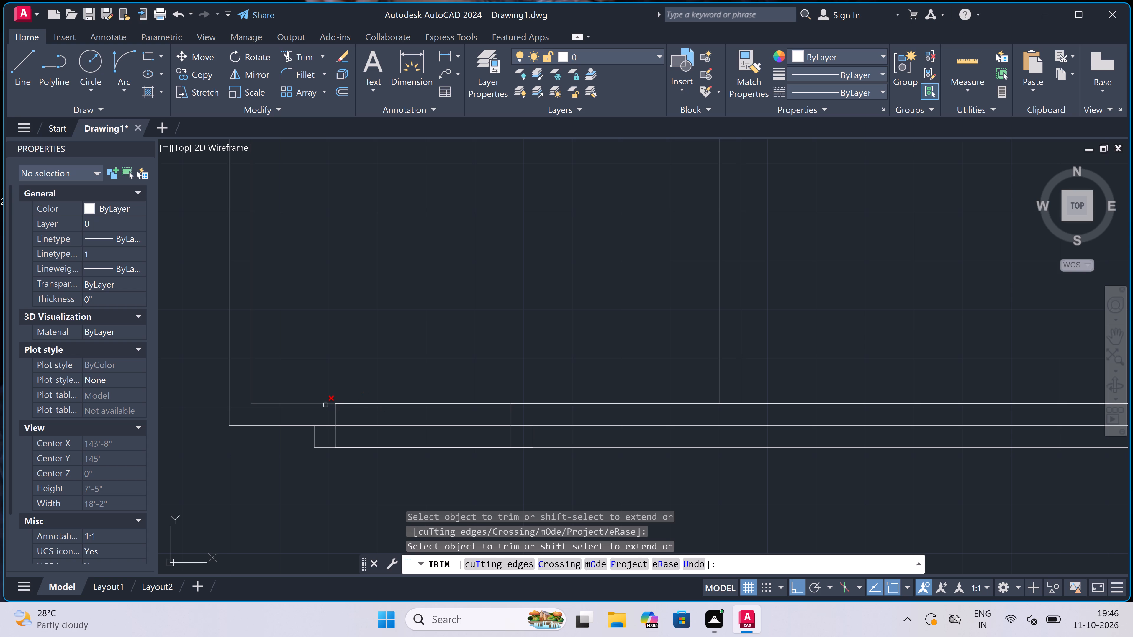
left_click(388, 381)
left_click(383, 485)
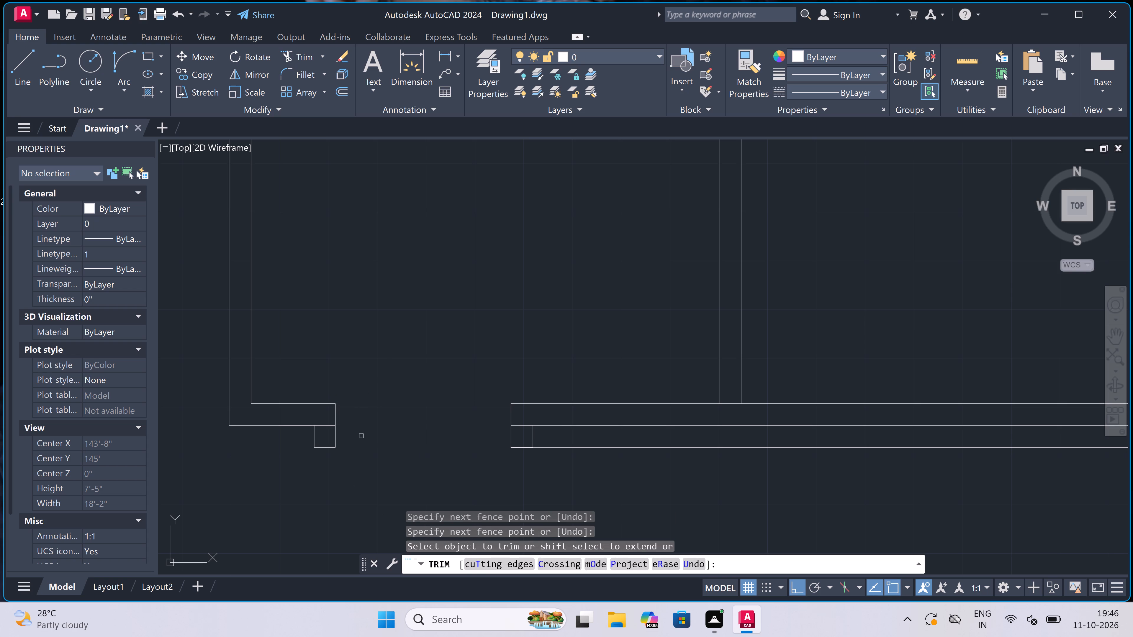
Trim the middle wall line between the rebate and the jamb on both sides of the 3' opening.
left_click(325, 436)
left_click(325, 421)
left_click(518, 430)
left_click(518, 419)
scroll(432, 420, "down", 3)
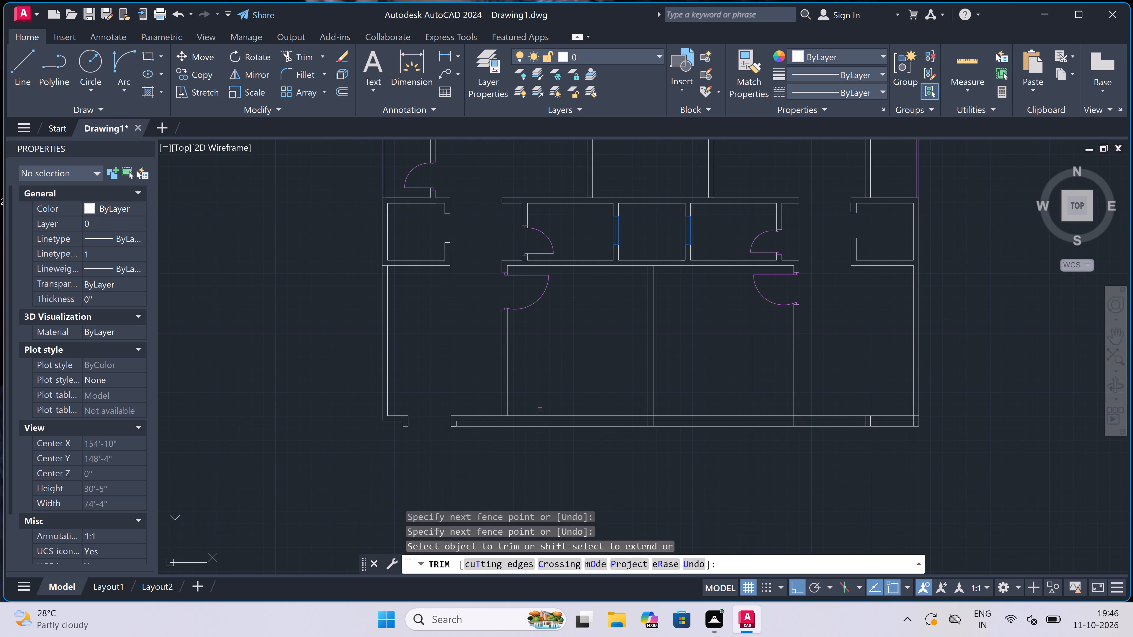
scroll(661, 406, "up", 2)
scroll(547, 410, "down", 2)
scroll(486, 409, "up", 1)
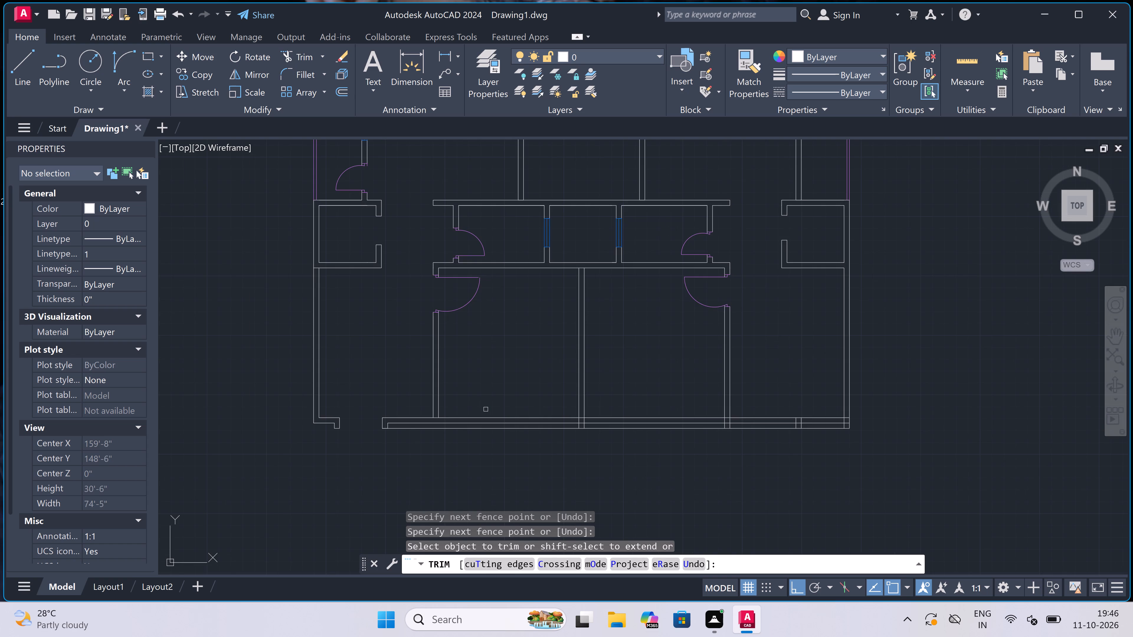
key("Escape")
Draw two jamb lines 5' apart, joined along the outer face, across the south wall of the room west of the central partition.
key("l")
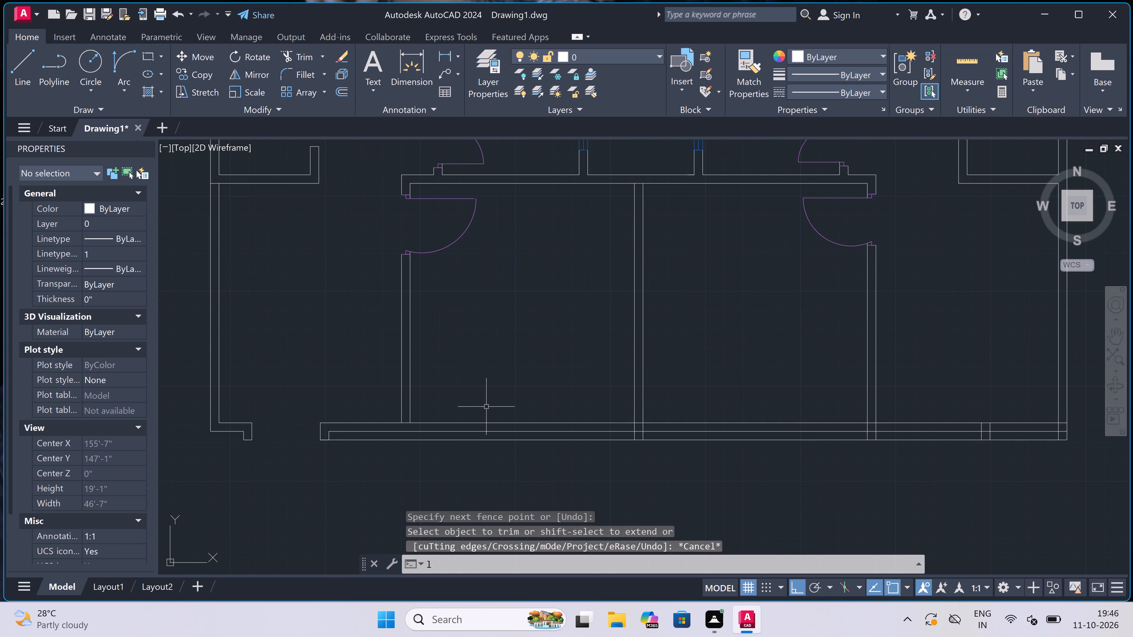
key("space")
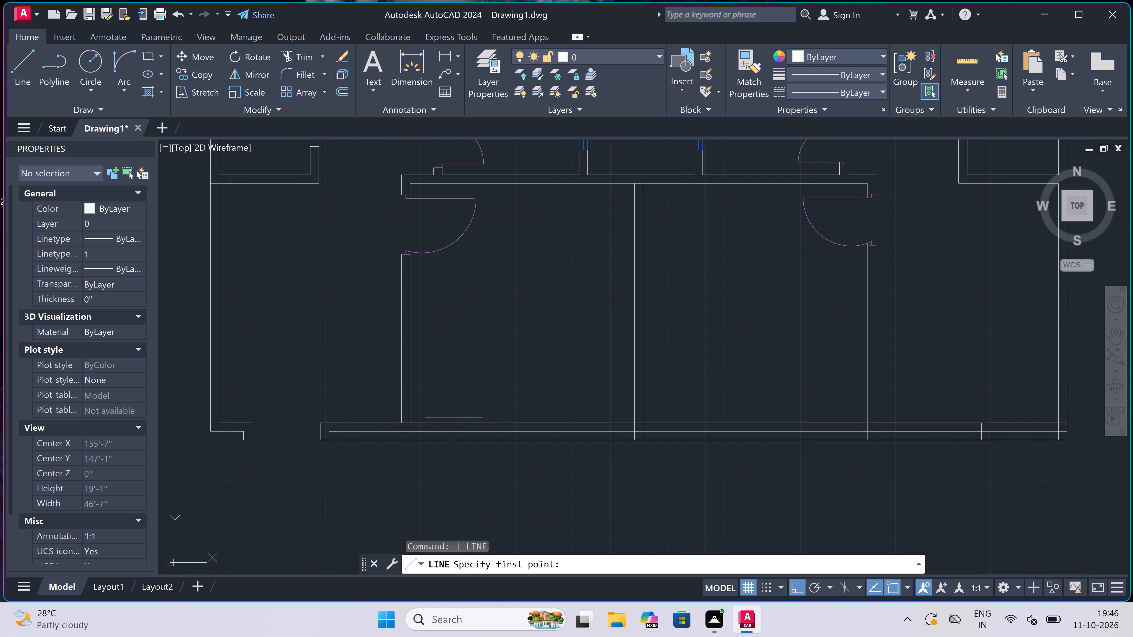
left_click(447, 421)
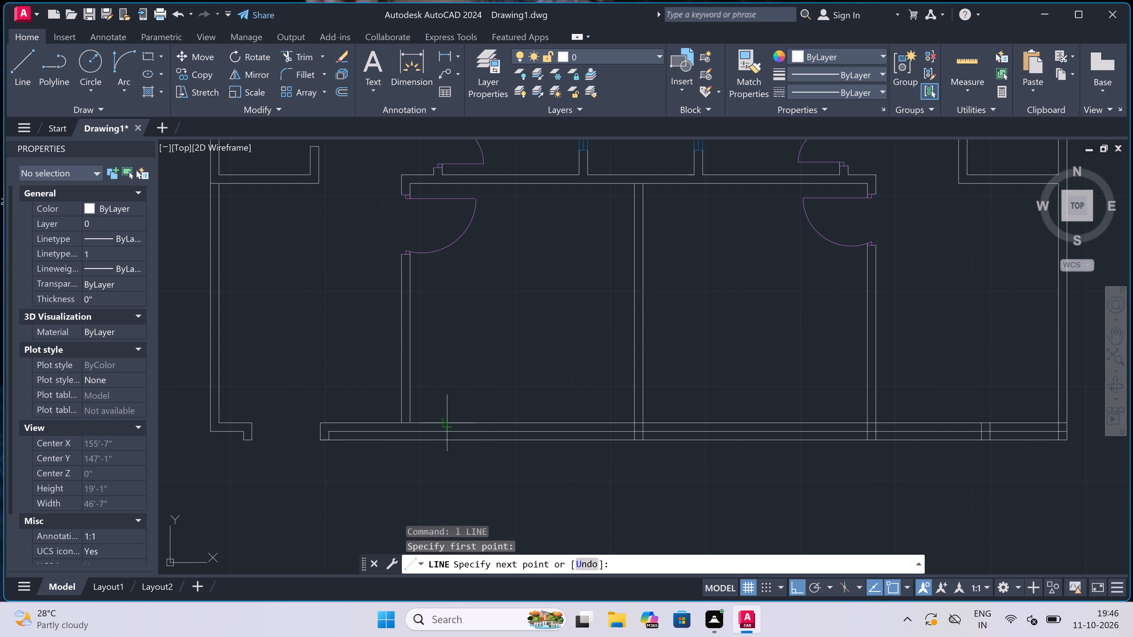
left_click(446, 439)
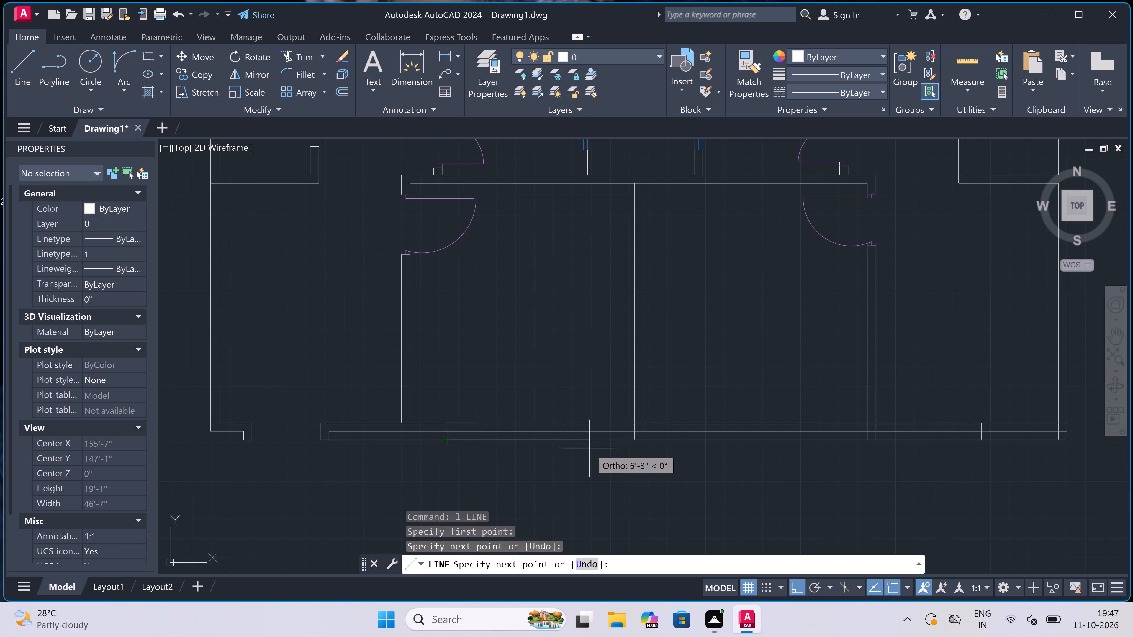
type("5'")
key("space")
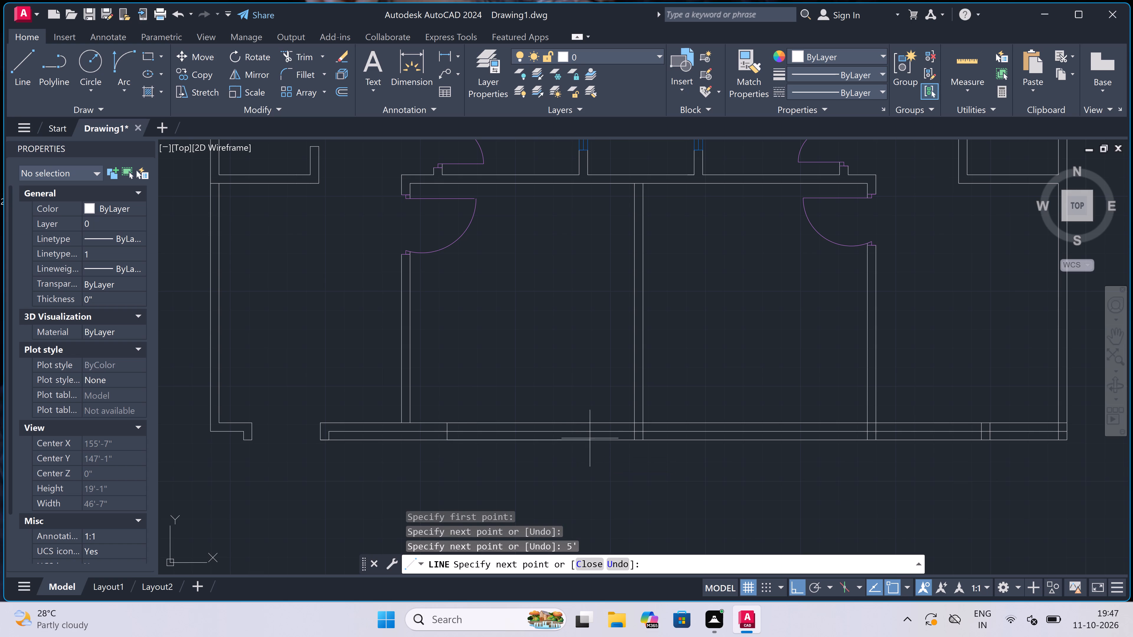
left_click(563, 421)
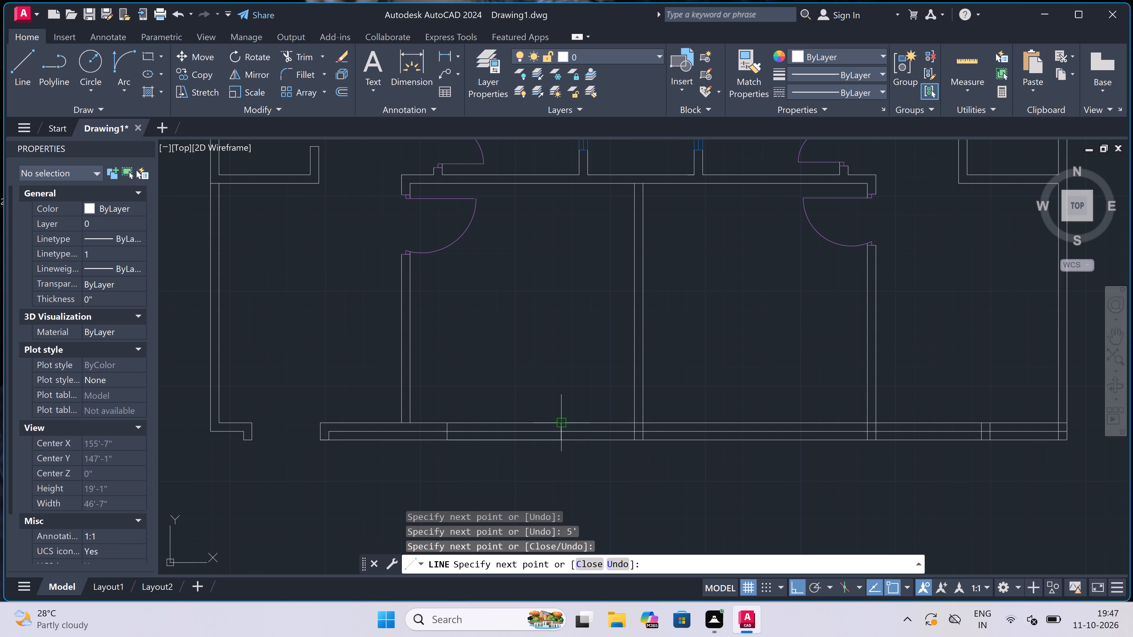
key("Escape")
Draw two jamb lines 5' apart, joined along the outer face, across the south wall of the room east of the central partition.
key("space")
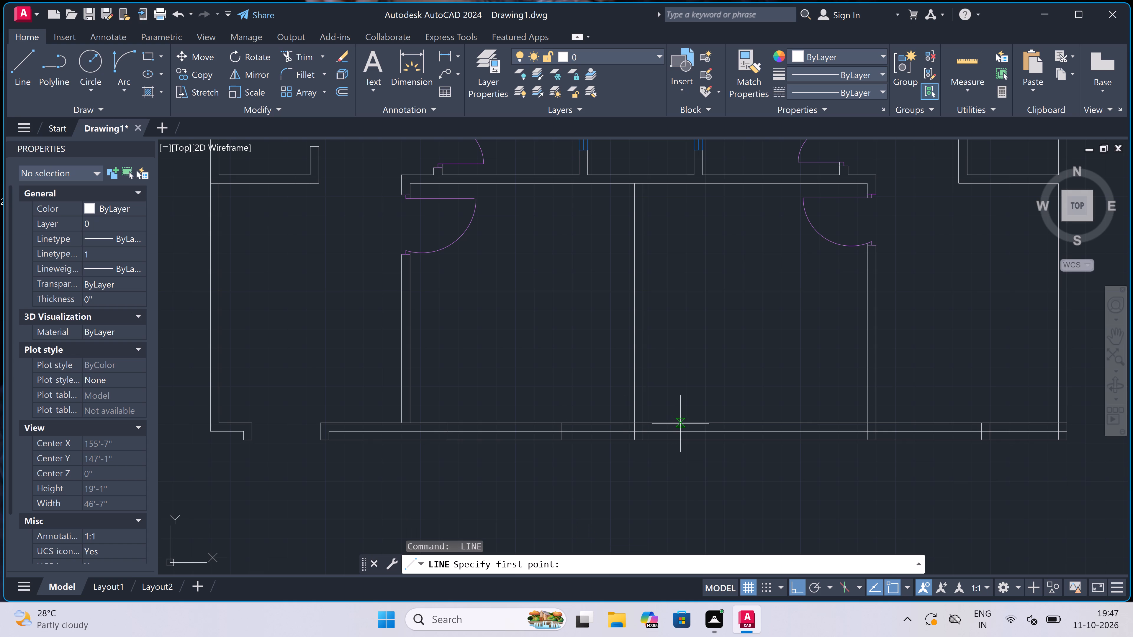
left_click(690, 423)
left_click(694, 444)
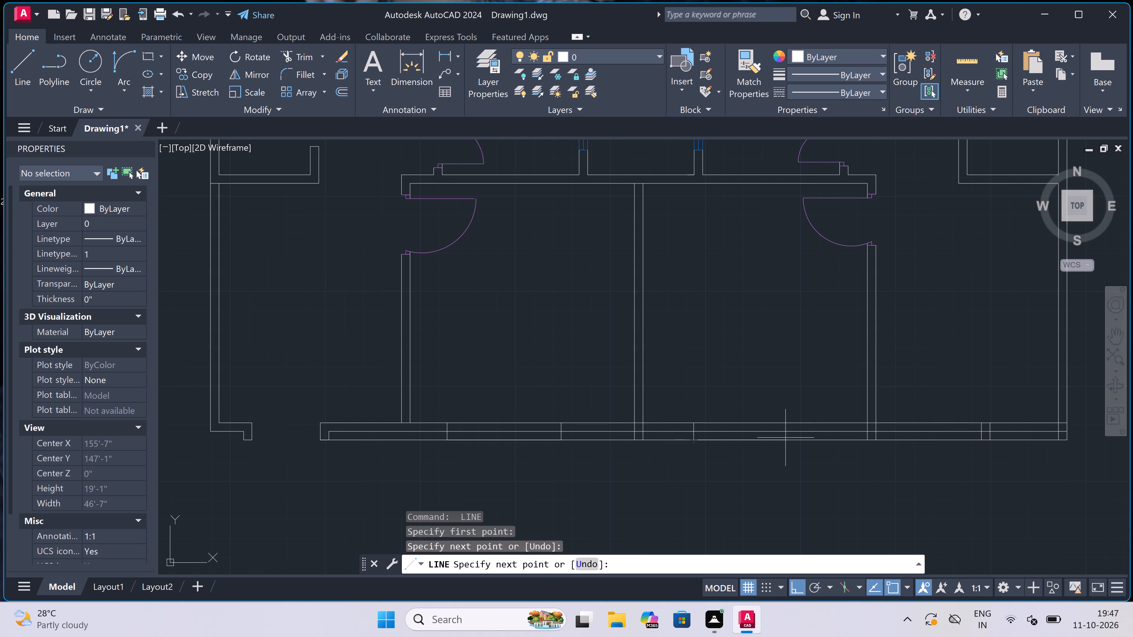
type("5'")
key("space")
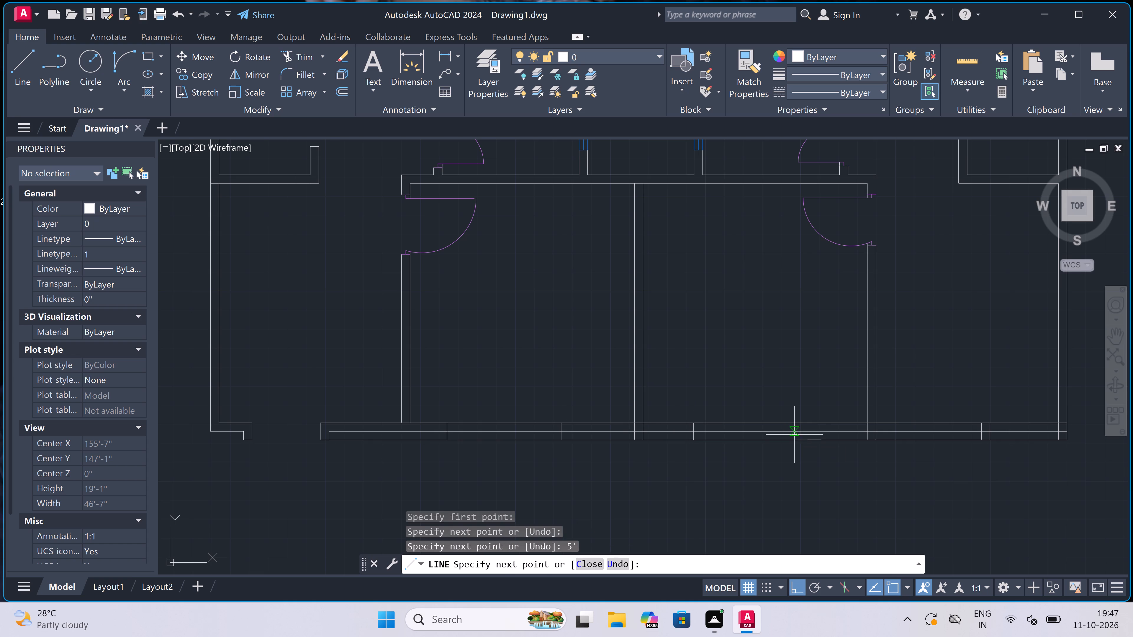
left_click(811, 422)
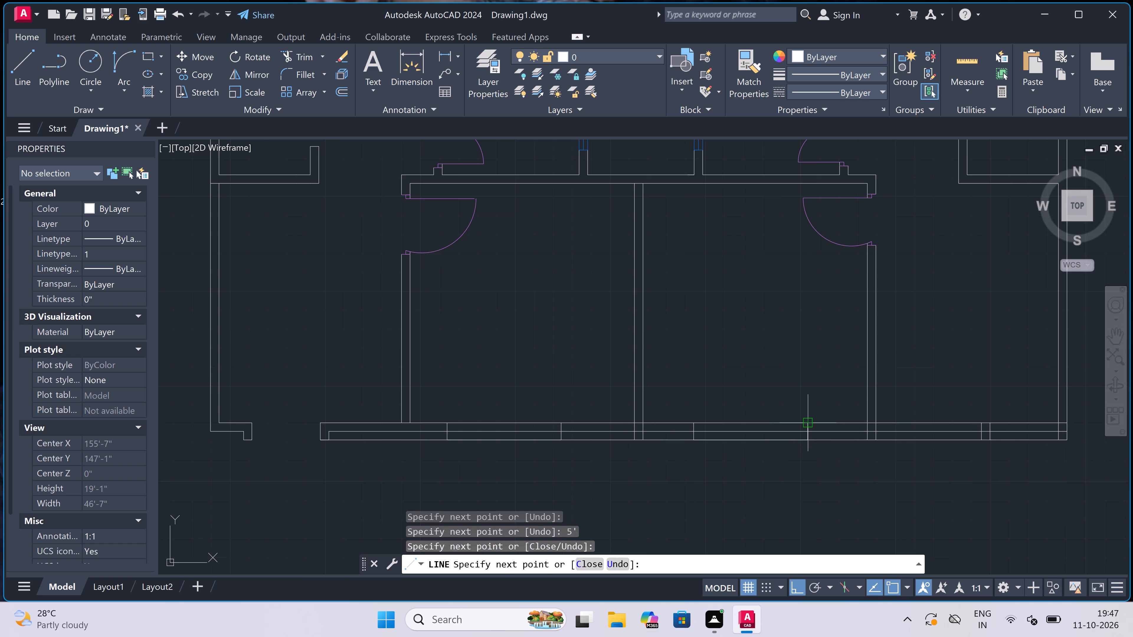
key("Escape")
Draw rebate lines across the south wall's outer half, 4.5" outside each jamb of the 5' opening east of the central partition.
scroll(818, 440, "up", 2)
key("space")
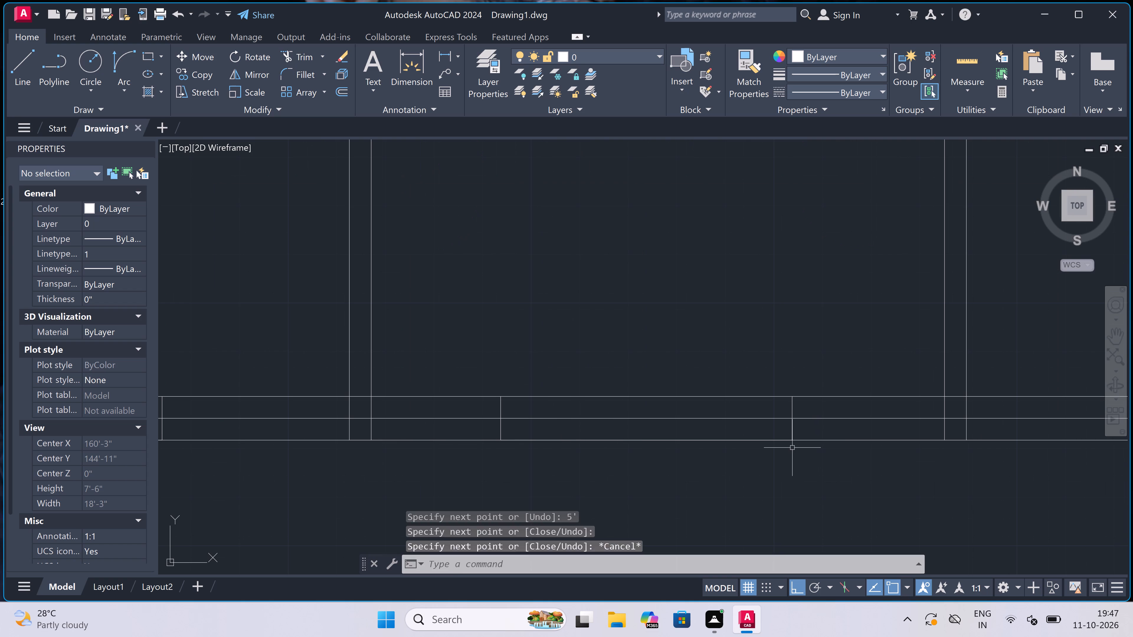
left_click(791, 443)
type("4.5")
type("\"")
key("space")
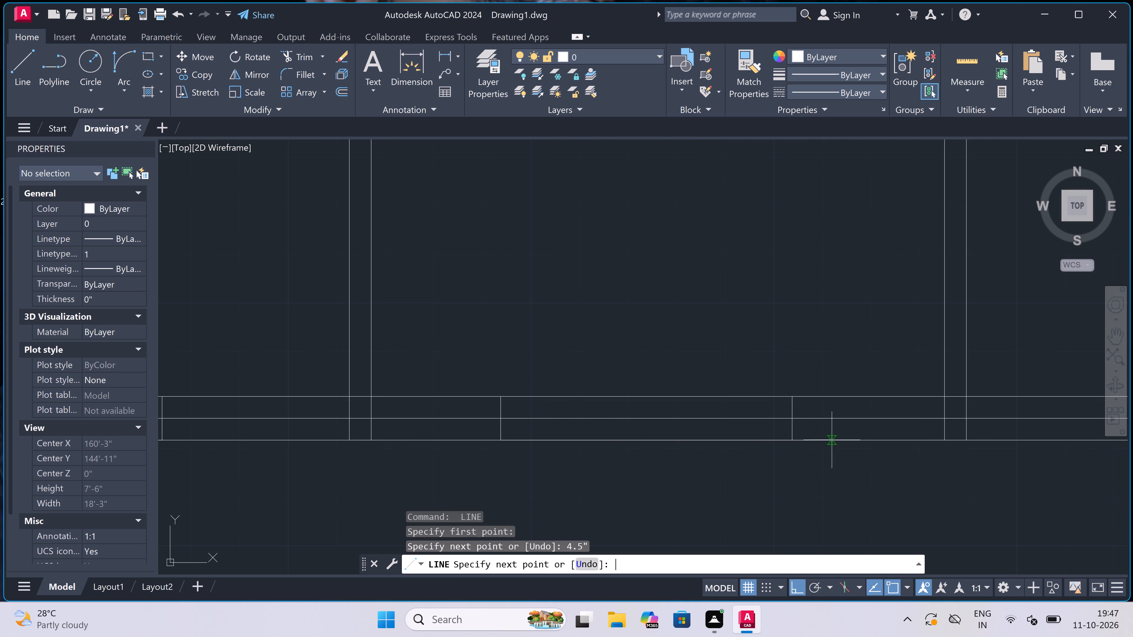
left_click(812, 418)
key("Escape")
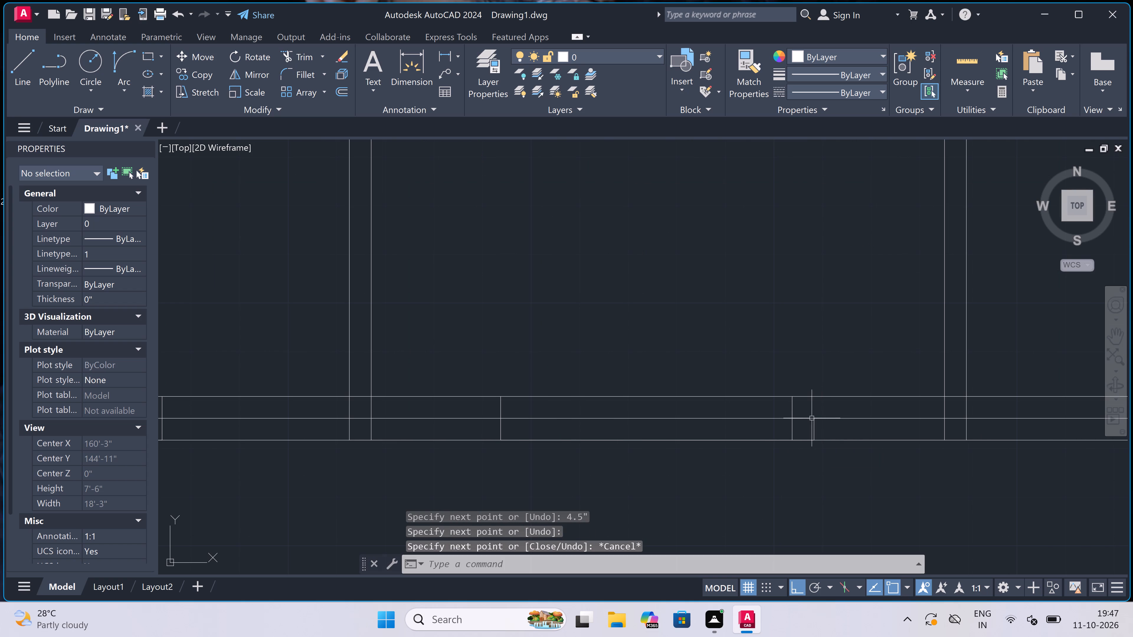
key("space")
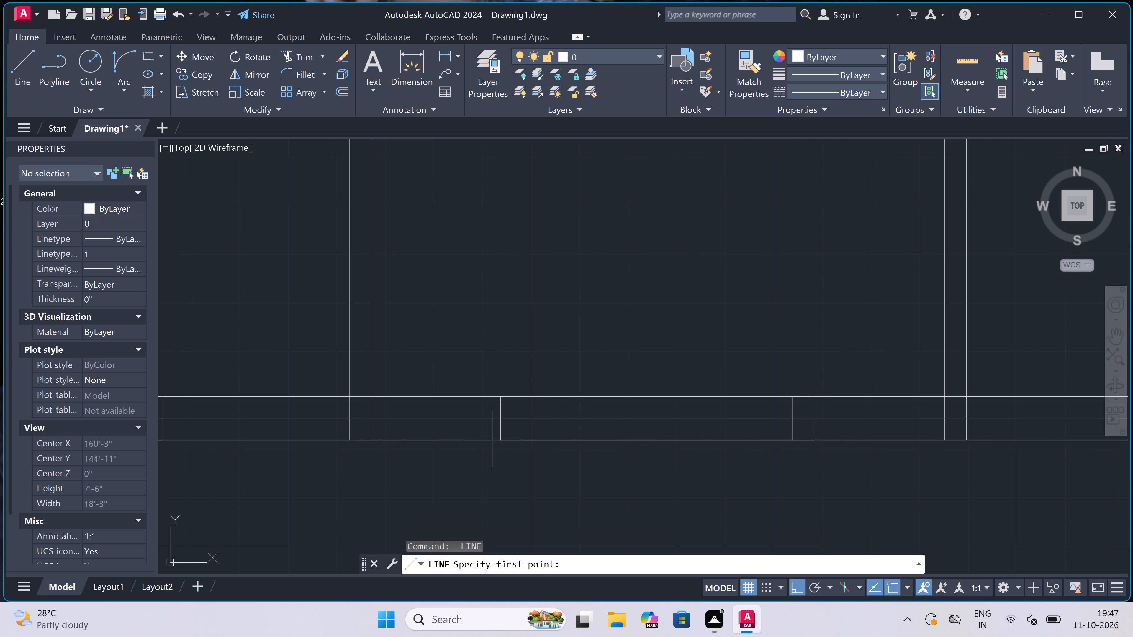
left_click_drag(499, 441, 493, 441)
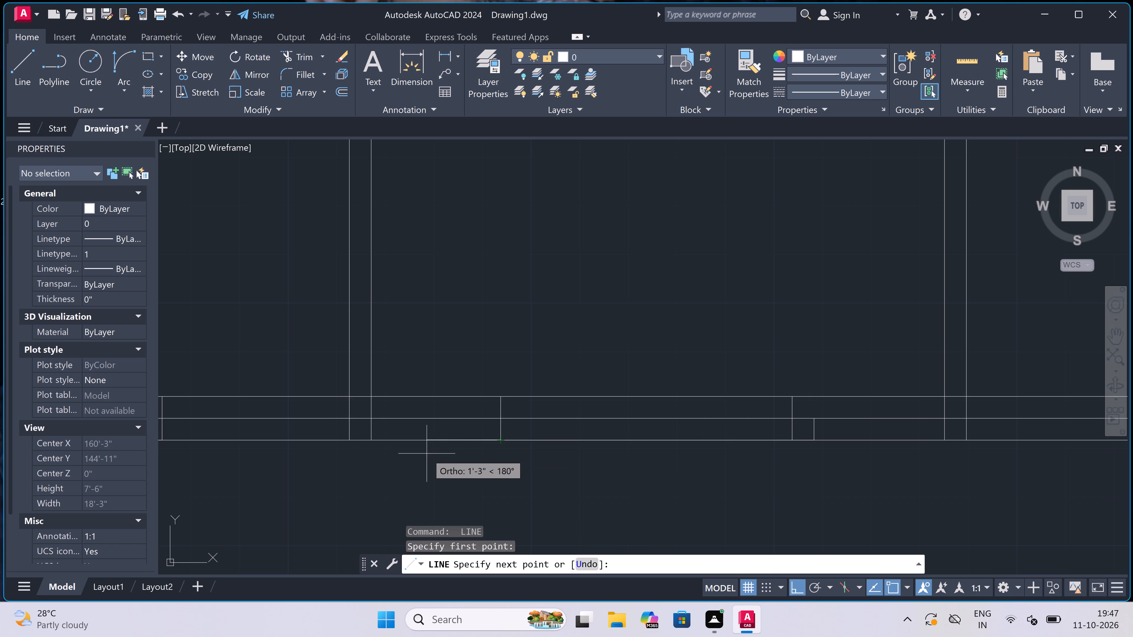
type("4.5\"")
key("space")
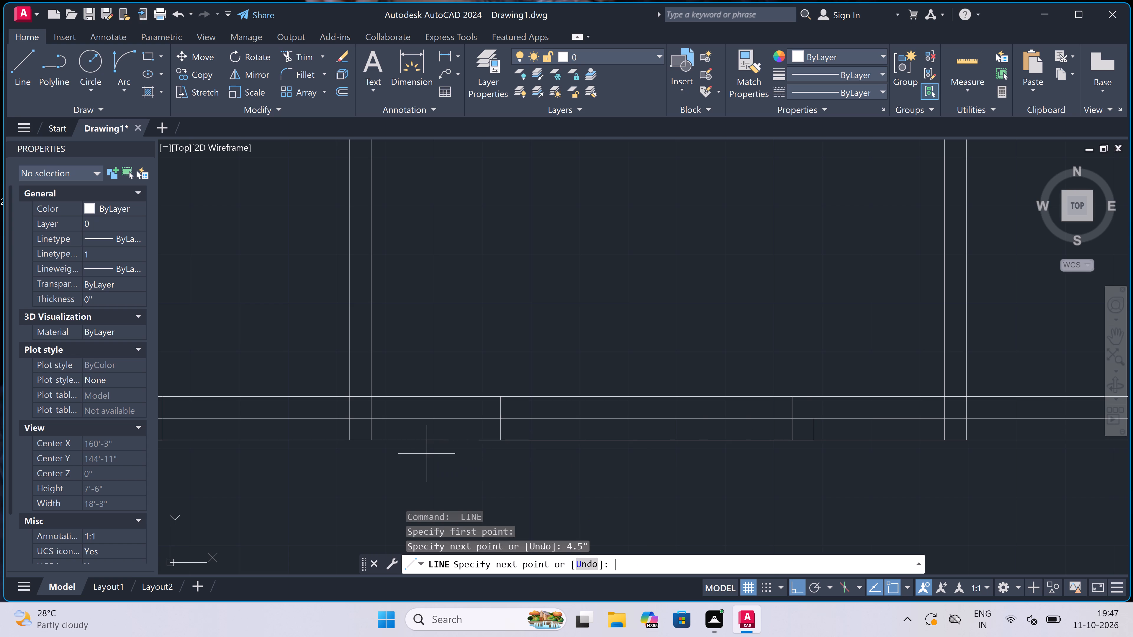
left_click(479, 418)
key("Escape")
Trim the south wall's middle line between the west rebate and west jamb of the 5' opening east of the central partition.
scroll(479, 418, "down", 3)
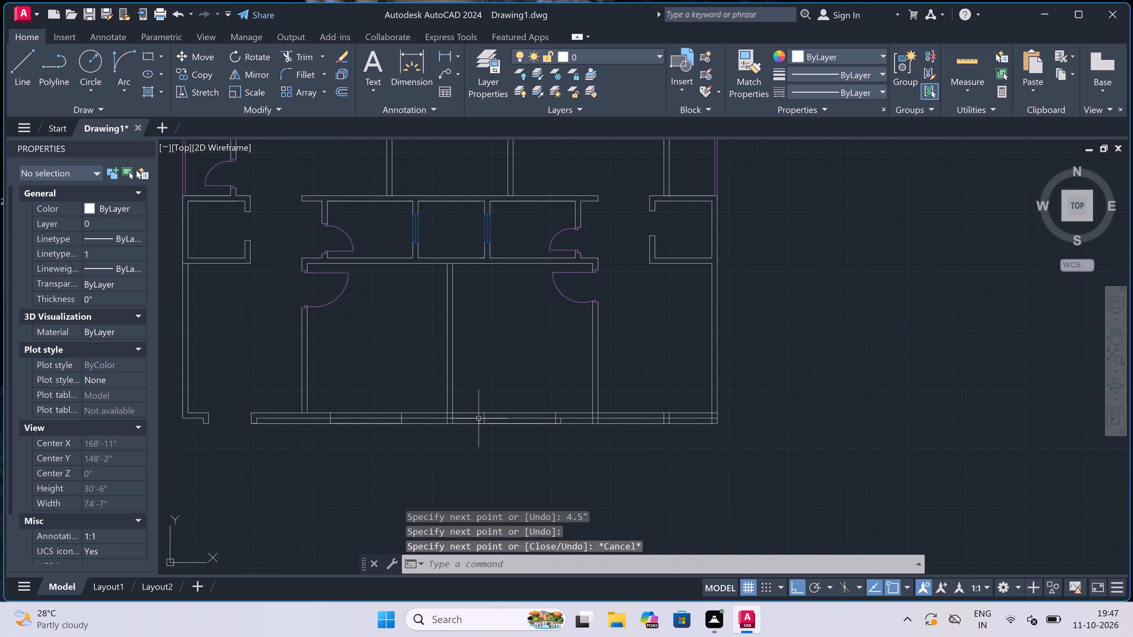
scroll(445, 420, "up", 2)
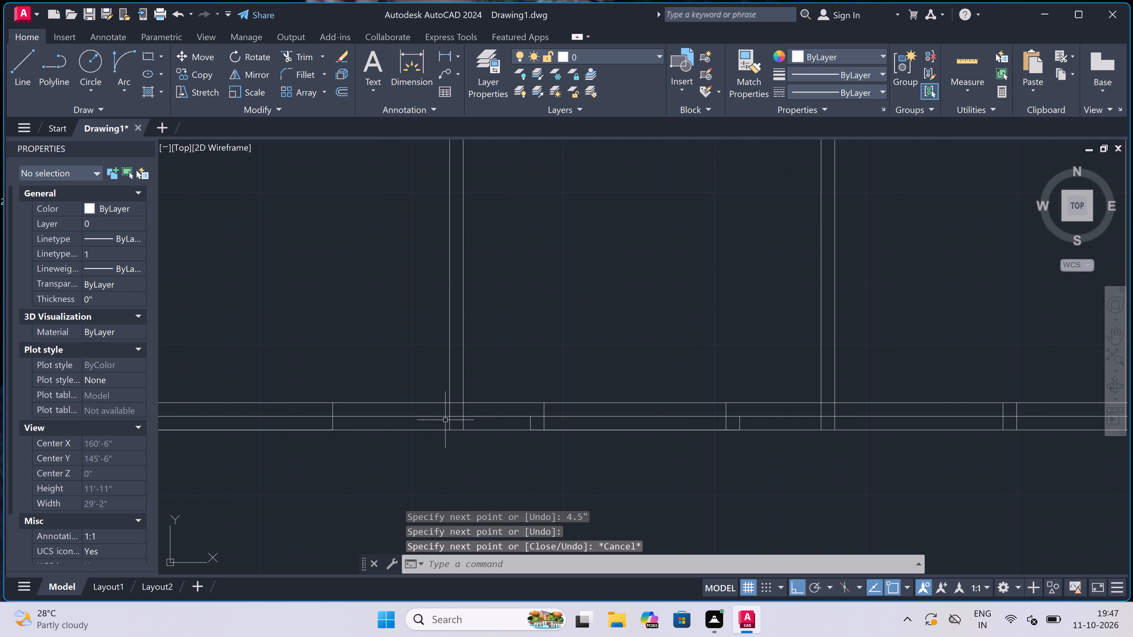
scroll(445, 420, "up", 1)
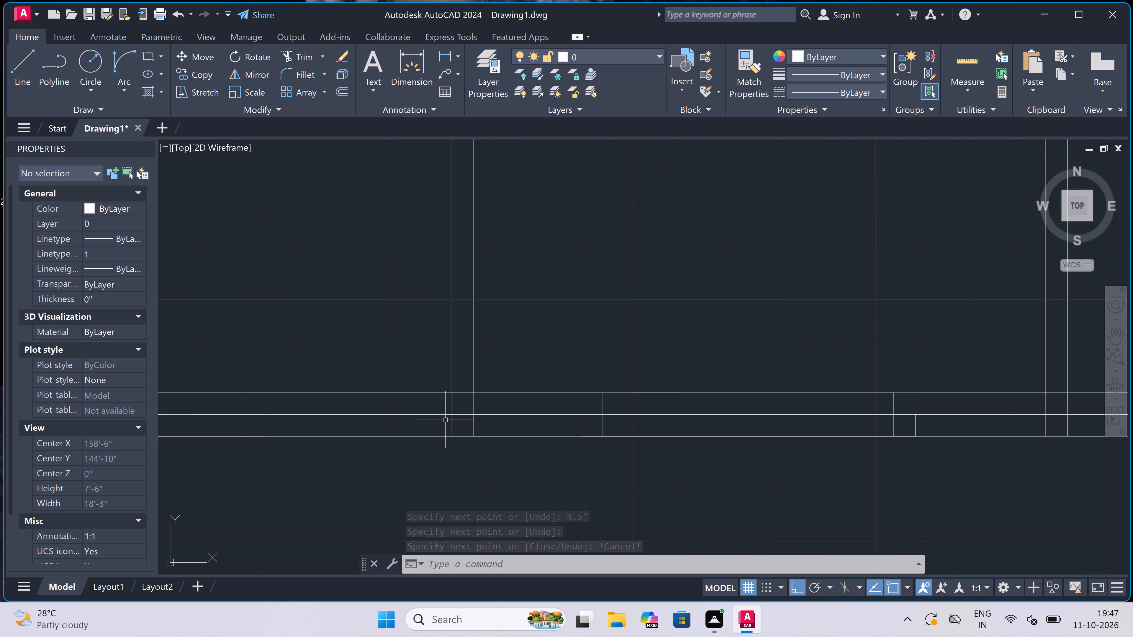
type("tr")
key("space")
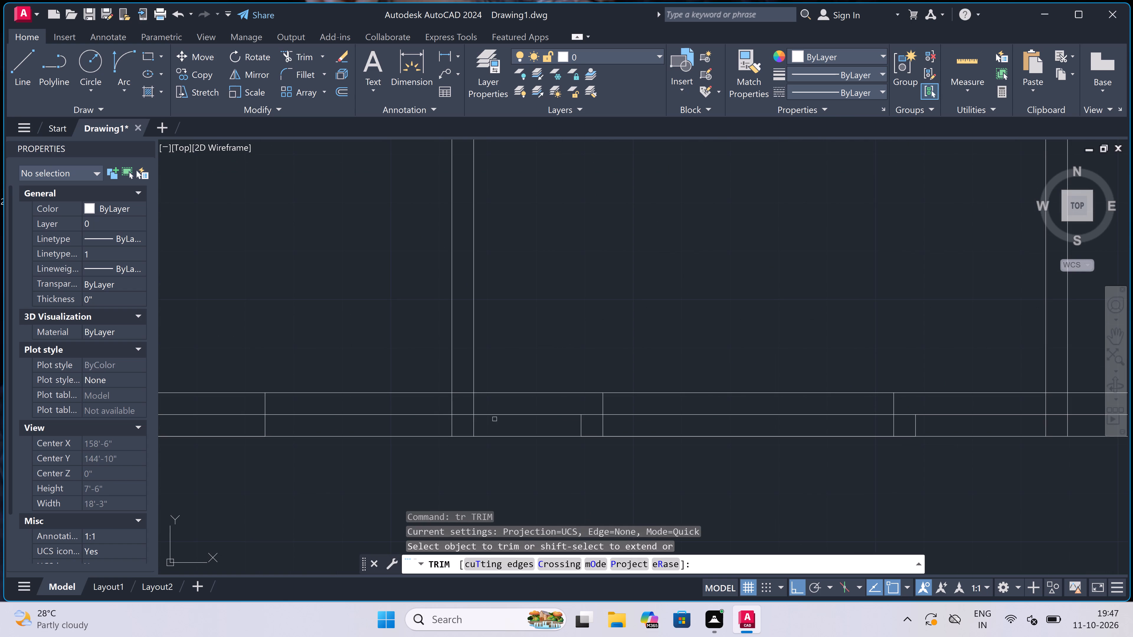
scroll(495, 419, "down", 3)
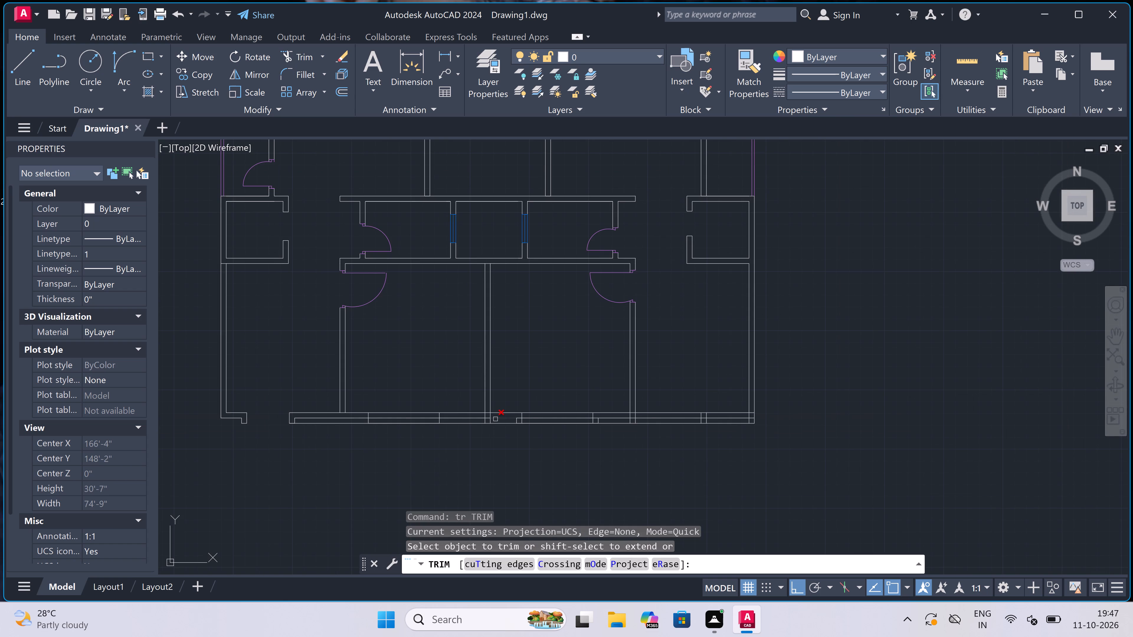
scroll(495, 419, "up", 3)
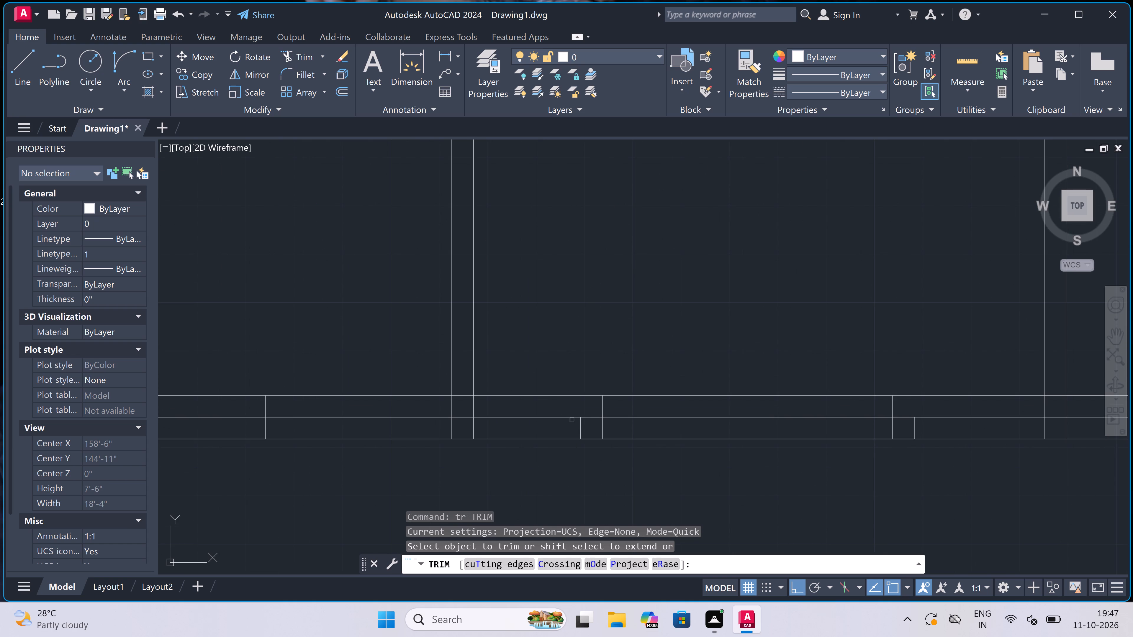
left_click(588, 426)
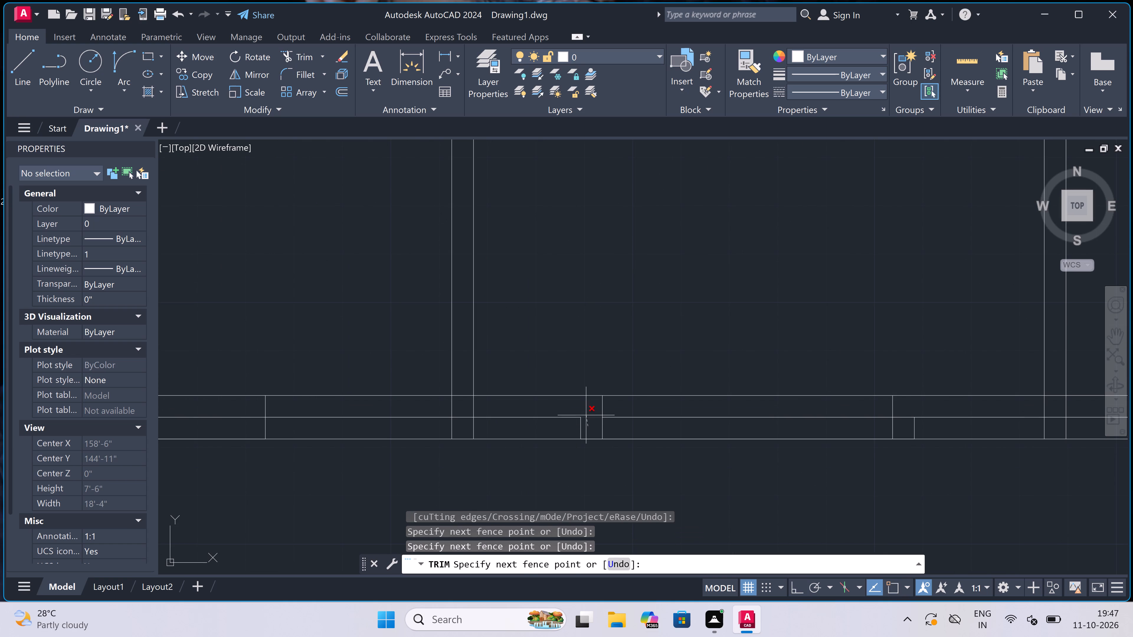
left_click(586, 407)
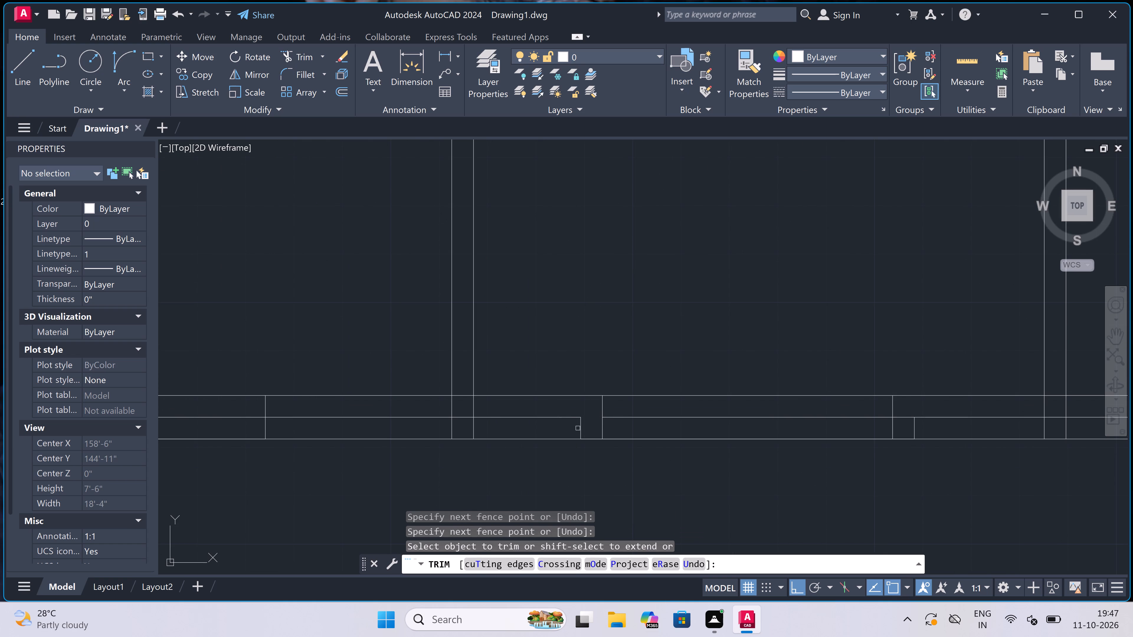
Between the two 5' openings, trim away the rebate line, middle wall line and partition ends, plus the inner face line across the partition.
left_click(578, 428)
left_click(581, 426)
left_click(569, 415)
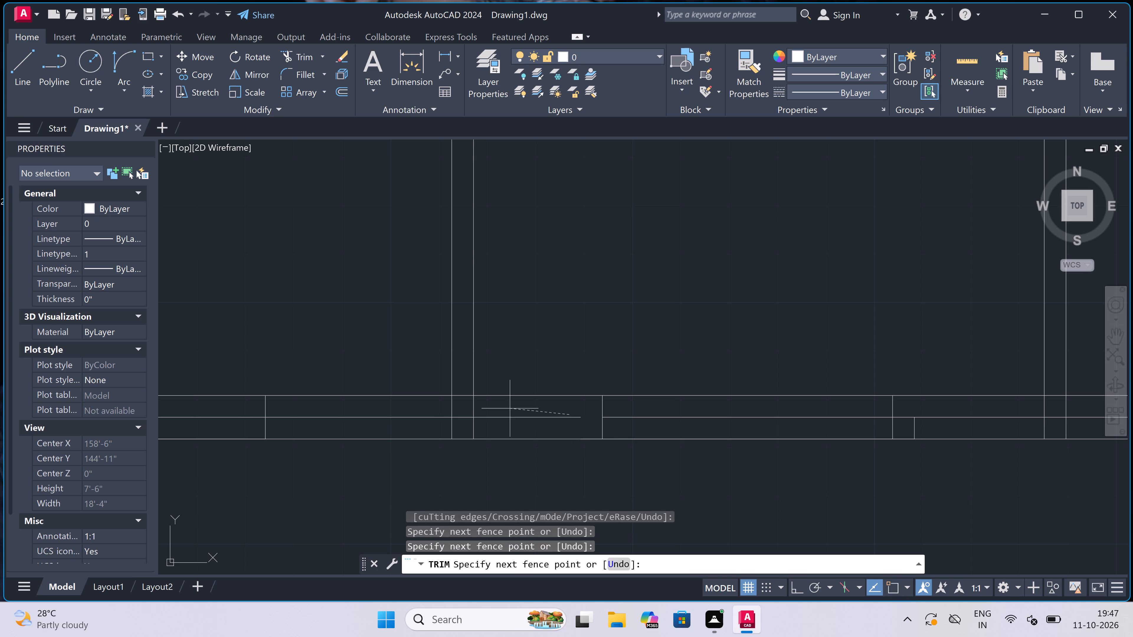
left_click(378, 423)
left_click(360, 409)
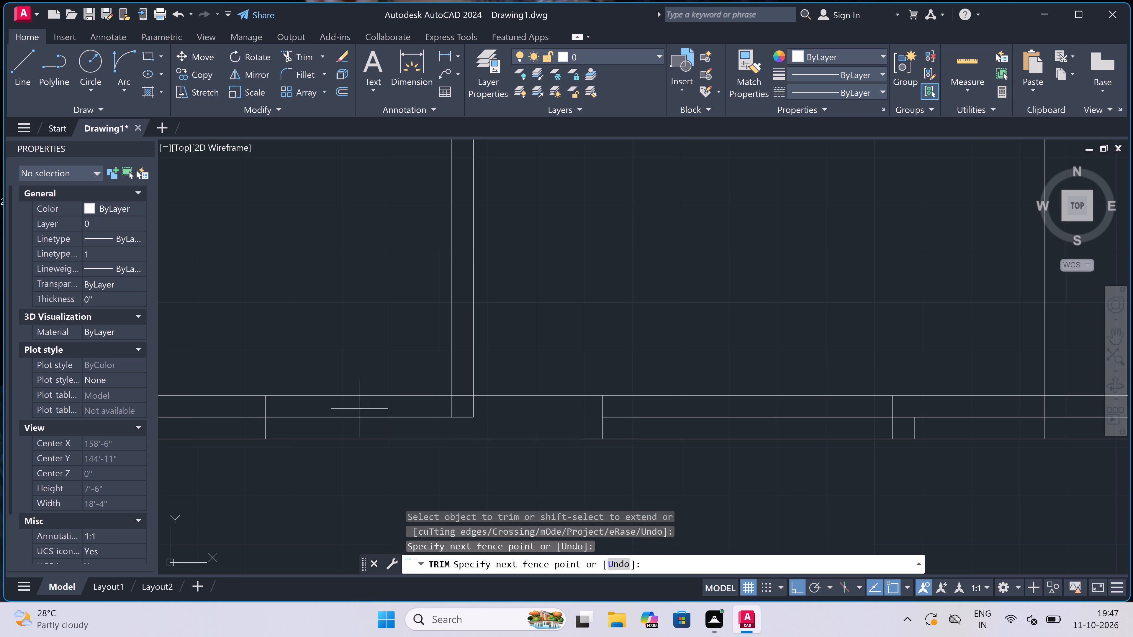
left_click(358, 433)
left_click(391, 408)
left_click(522, 406)
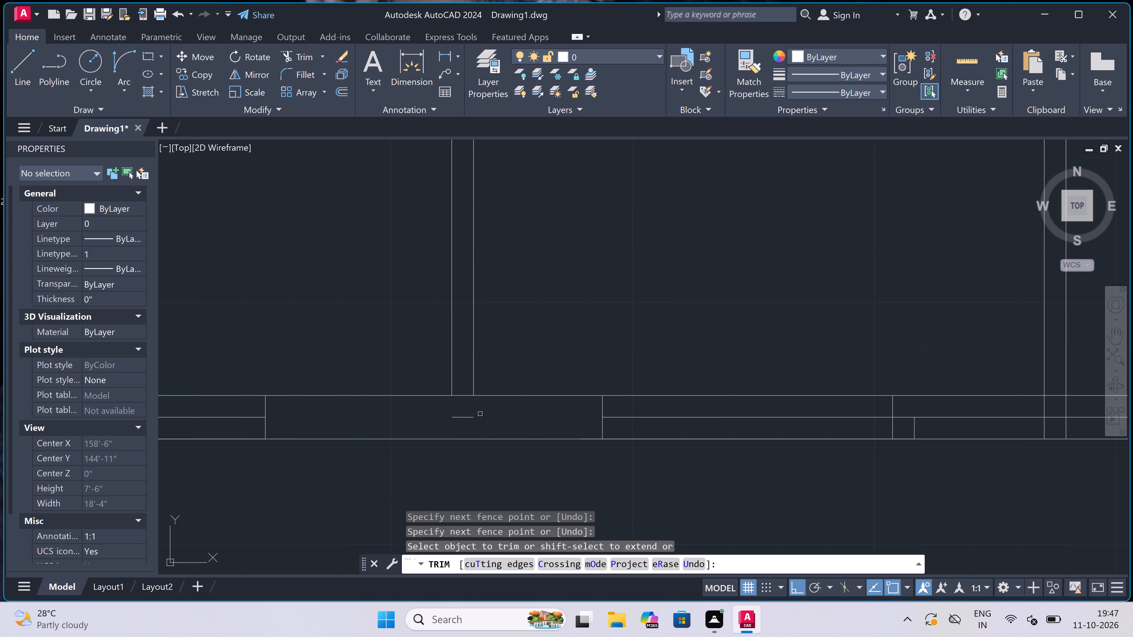
left_click(470, 411)
double_click(462, 429)
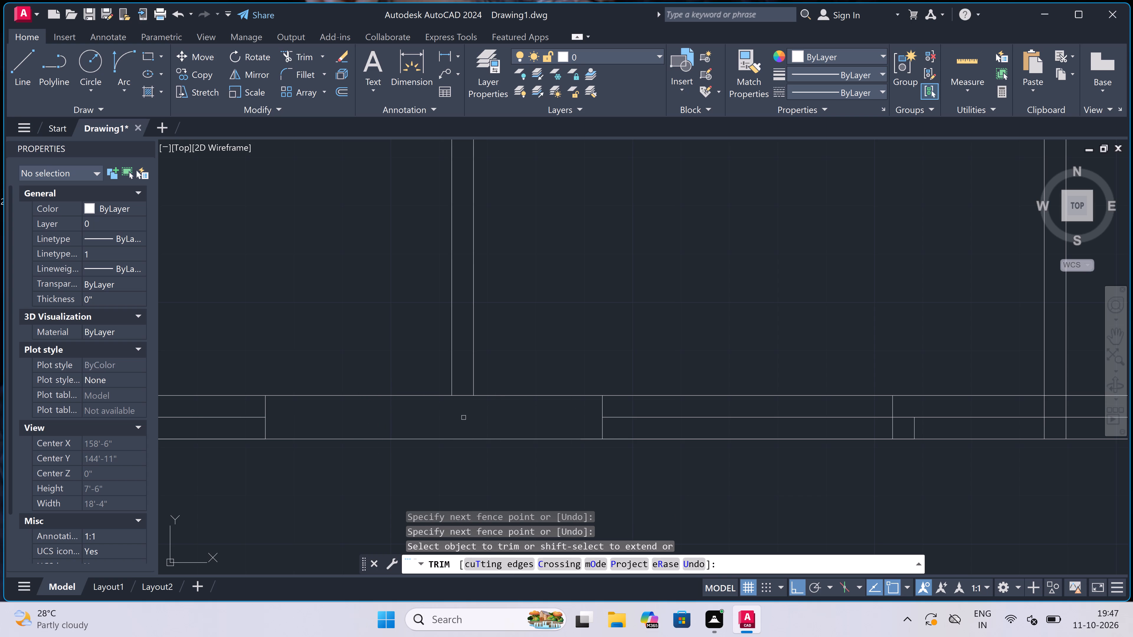
left_click(464, 418)
left_click(465, 377)
Trim the wall lines crossing the 5' opening east of the central partition and the middle line between its east jamb and rebate.
scroll(465, 377, "down", 3)
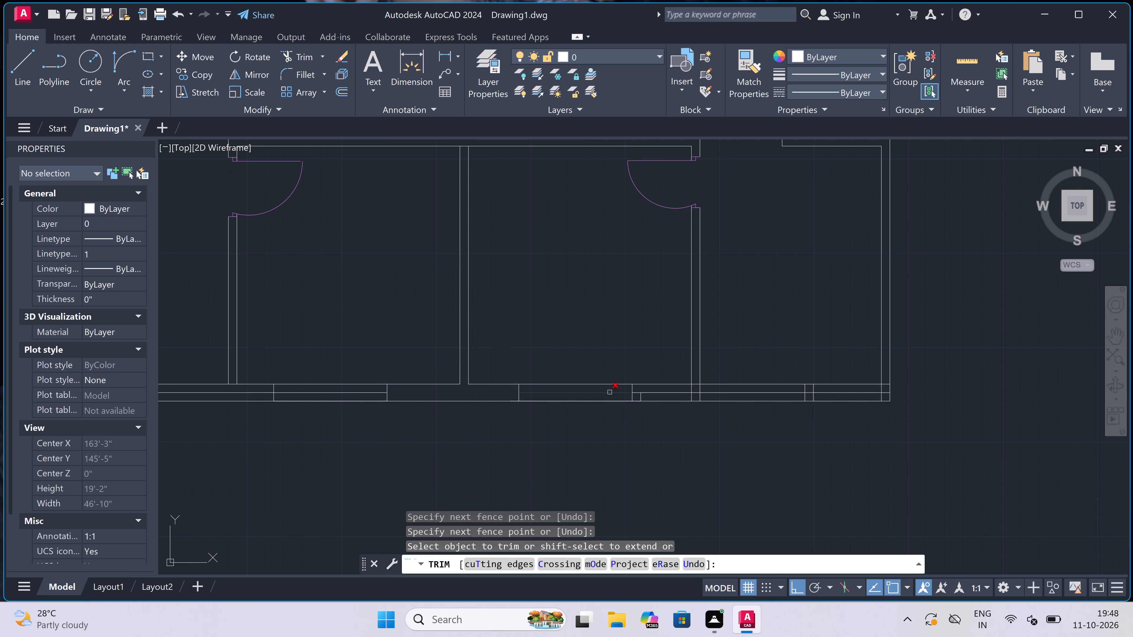
scroll(649, 389, "up", 2)
left_click(536, 395)
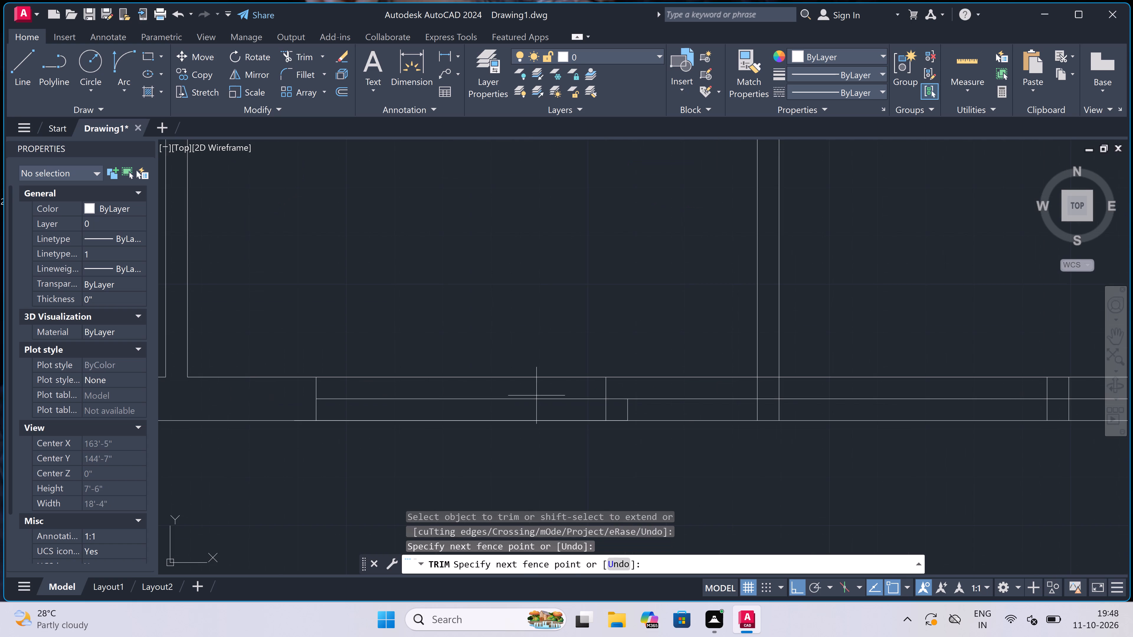
left_click(536, 433)
left_click(515, 324)
left_click(515, 416)
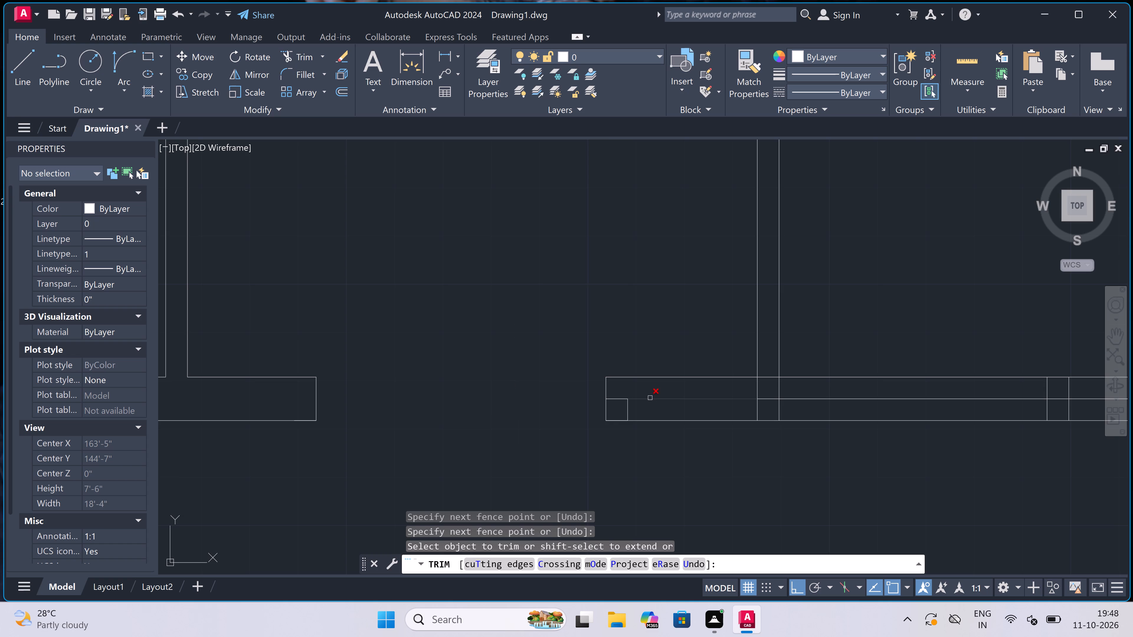
scroll(654, 398, "up", 2)
left_click(570, 407)
left_click(569, 392)
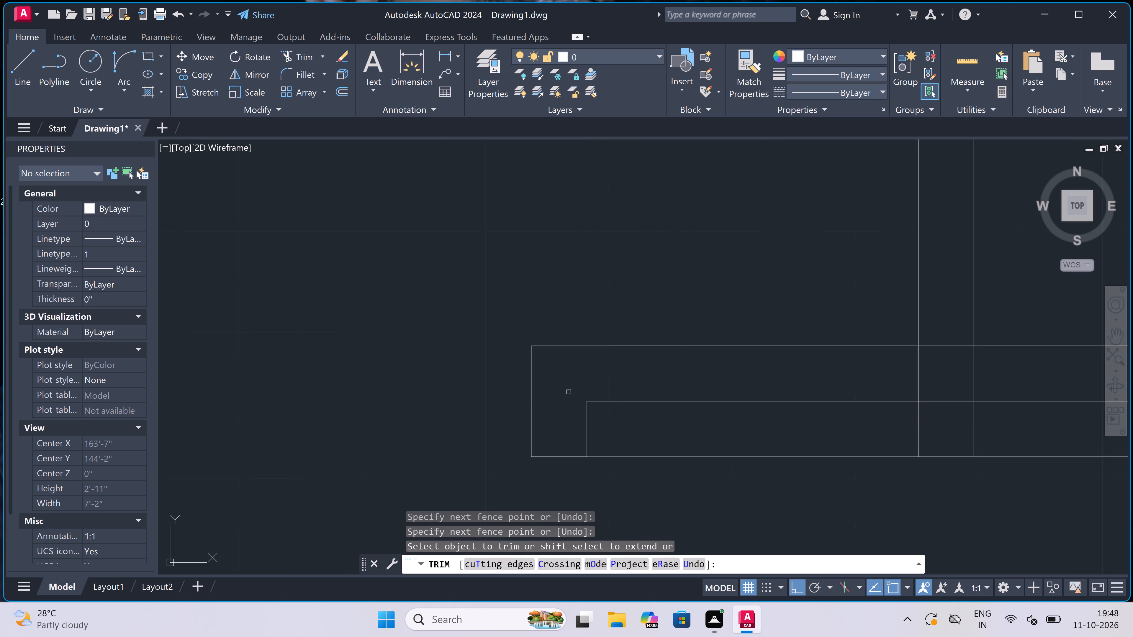
Trim the outer face line between the east rebate and the room's east wall, and that wall's lines crossing the south wall's inner half.
scroll(569, 392, "down", 4)
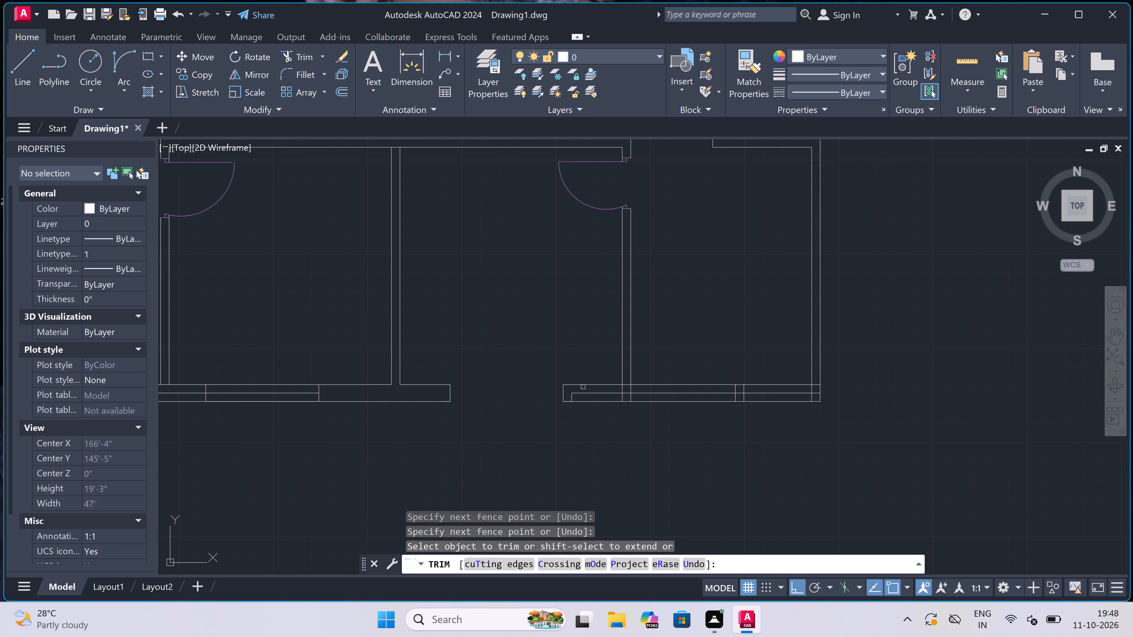
scroll(663, 380, "up", 3)
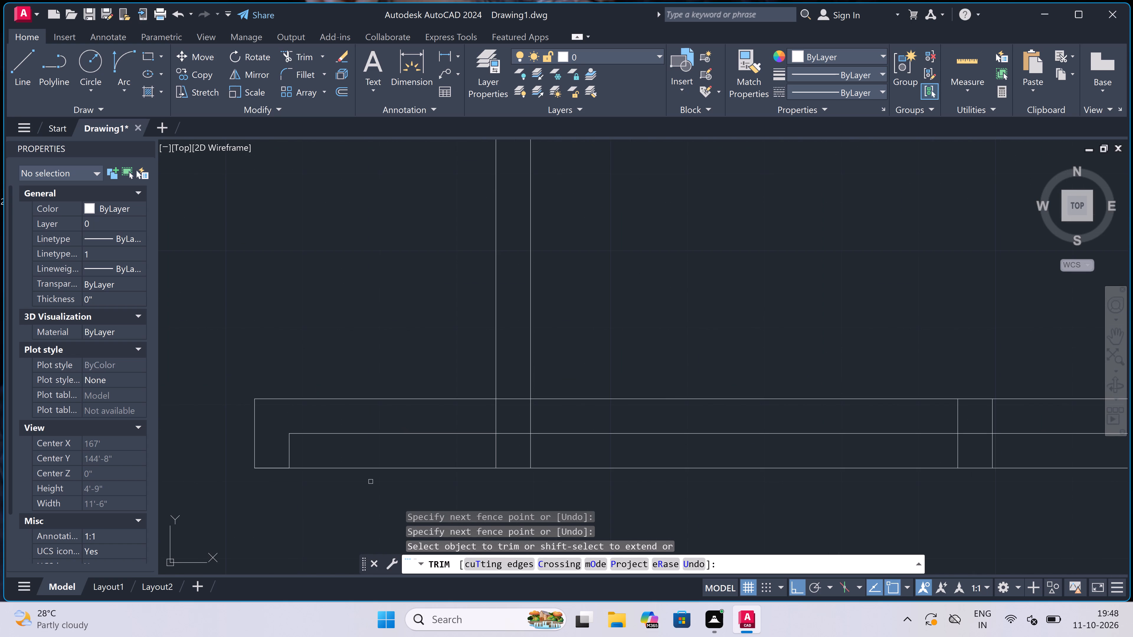
left_click(372, 469)
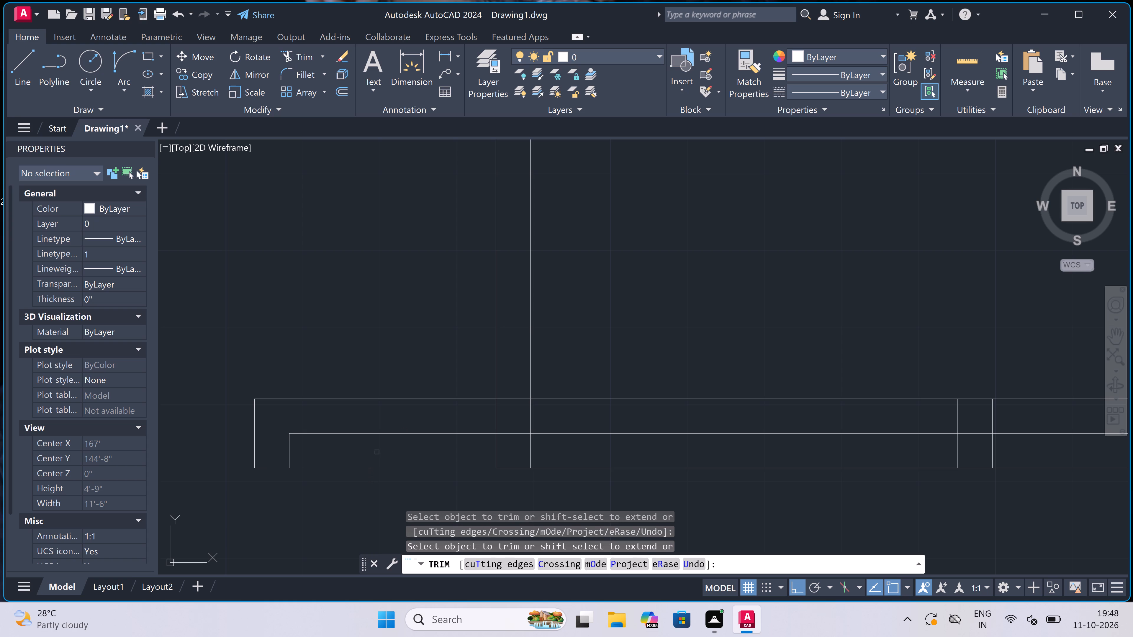
scroll(502, 440, "up", 2)
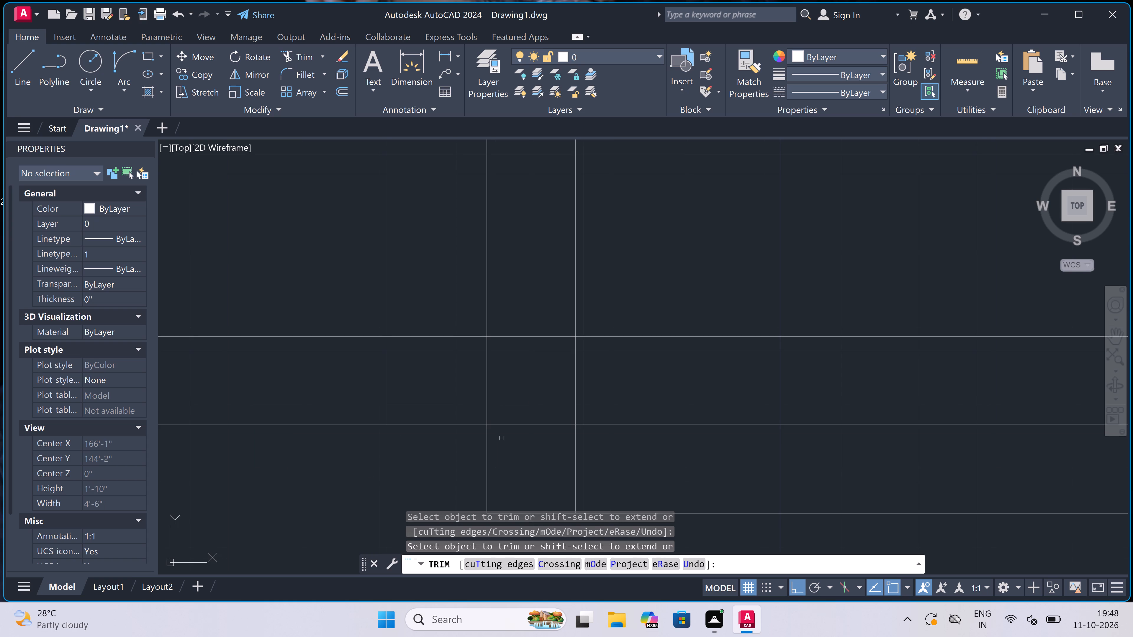
left_click_drag(446, 396, 453, 396)
left_click(705, 365)
scroll(415, 408, "down", 4)
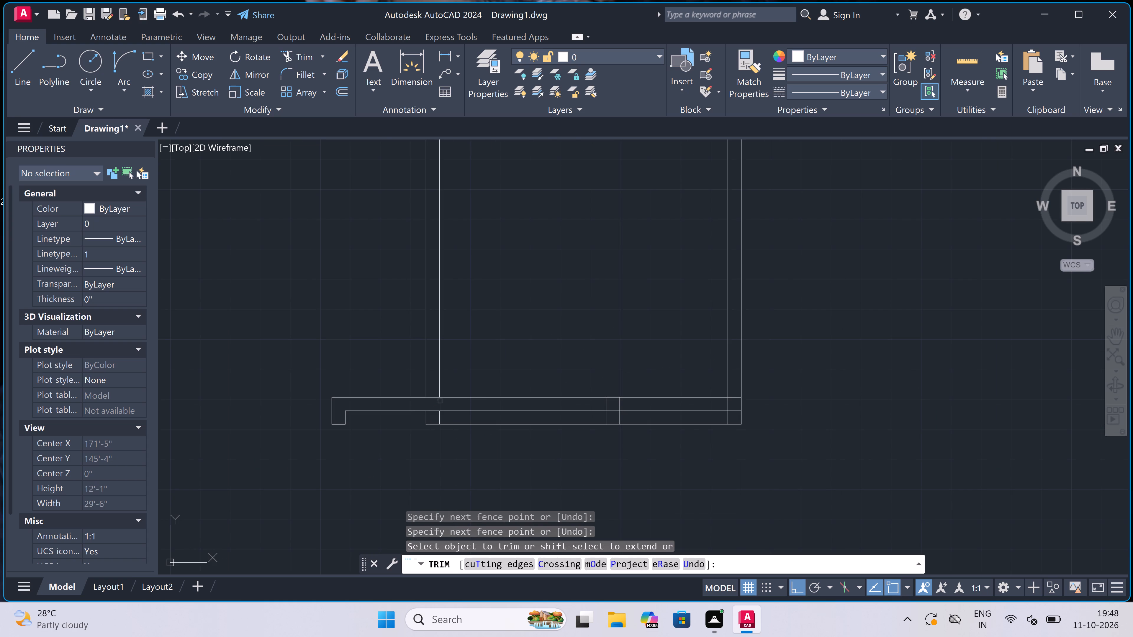
key("Escape")
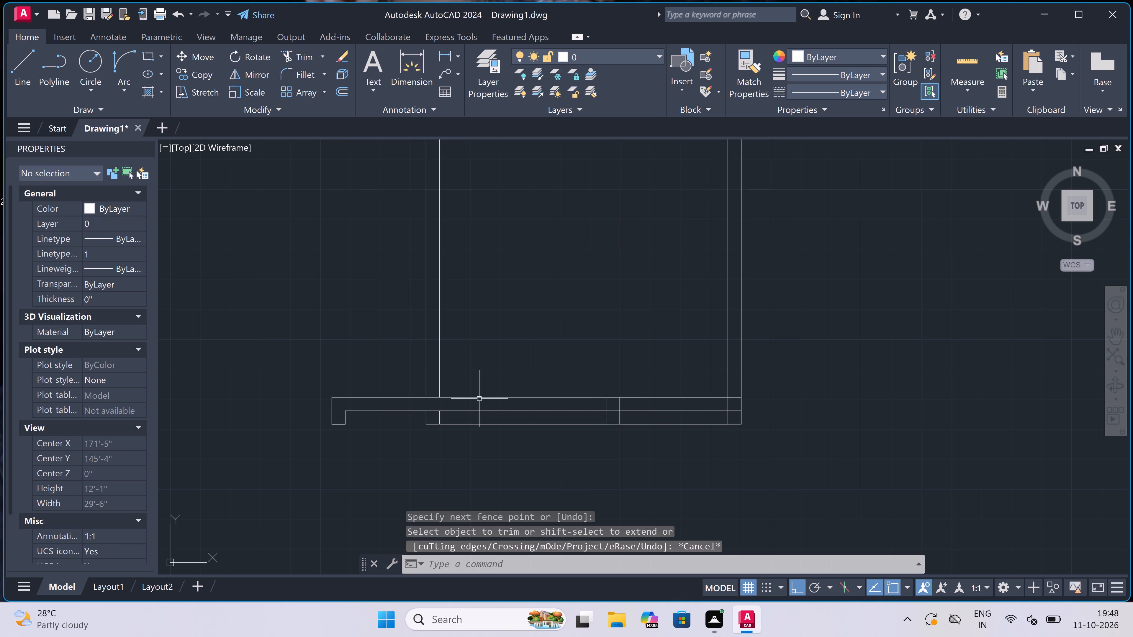
Outline a 3' opening in the southeast room's south wall: west jamb across the wall, 3' along the outer face, and east jamb.
type("l")
key("space")
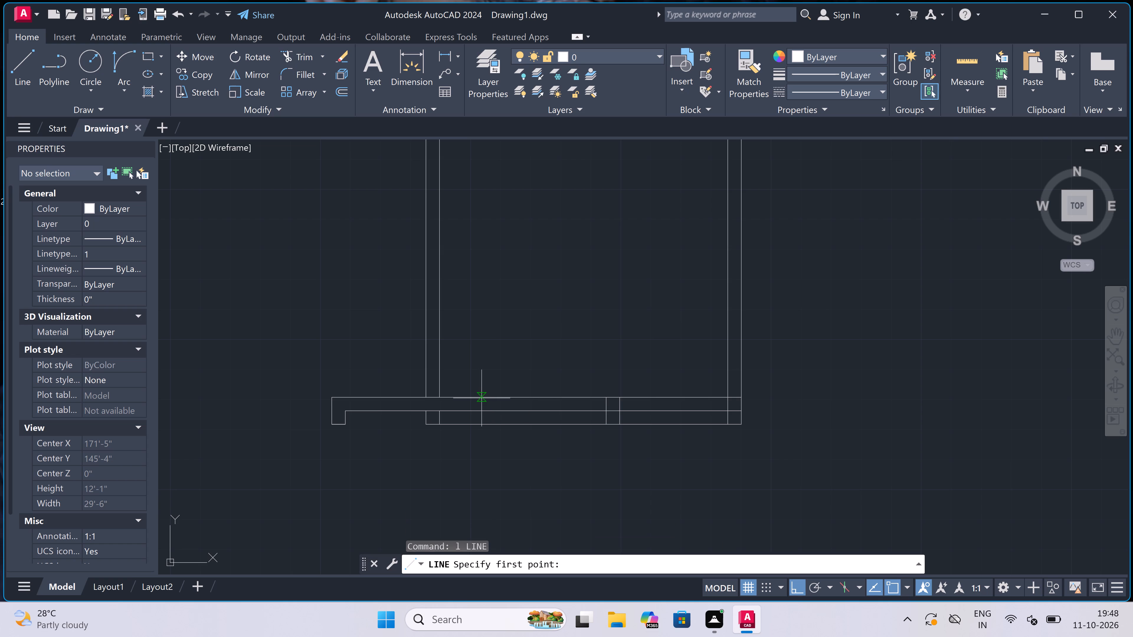
left_click(525, 397)
left_click(525, 423)
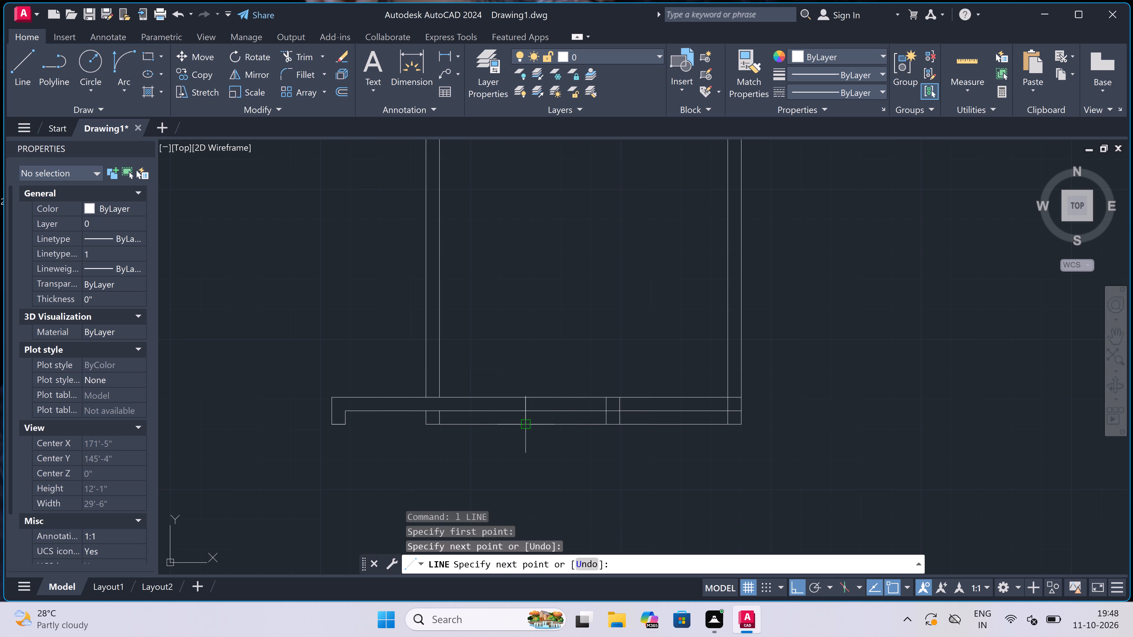
type("3'")
key("space")
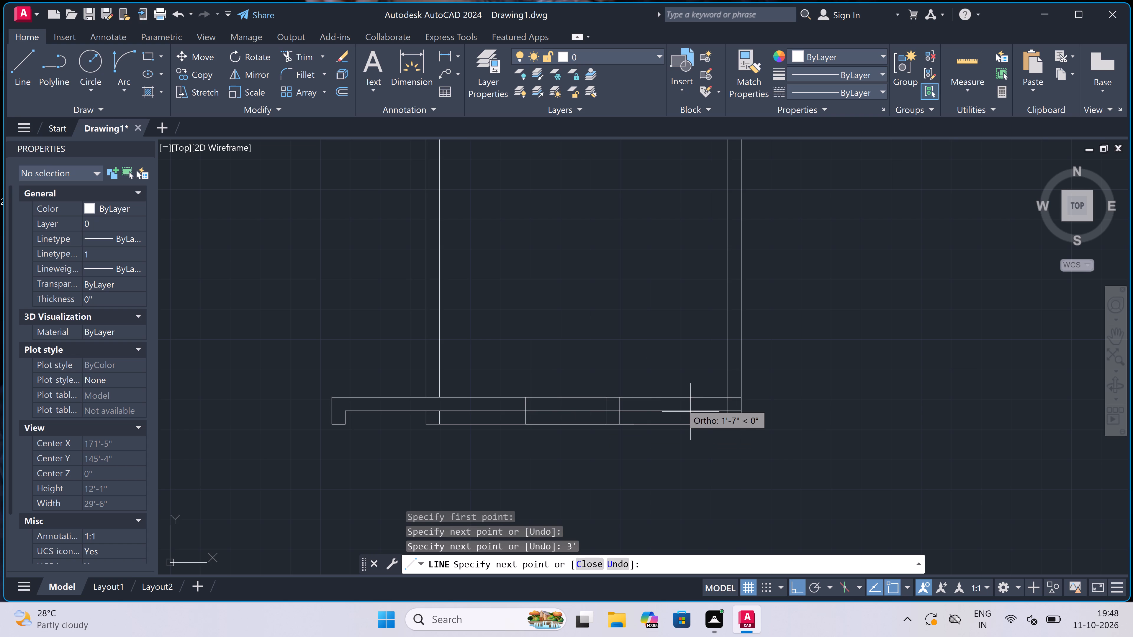
scroll(647, 385, "up", 2)
left_click(617, 420)
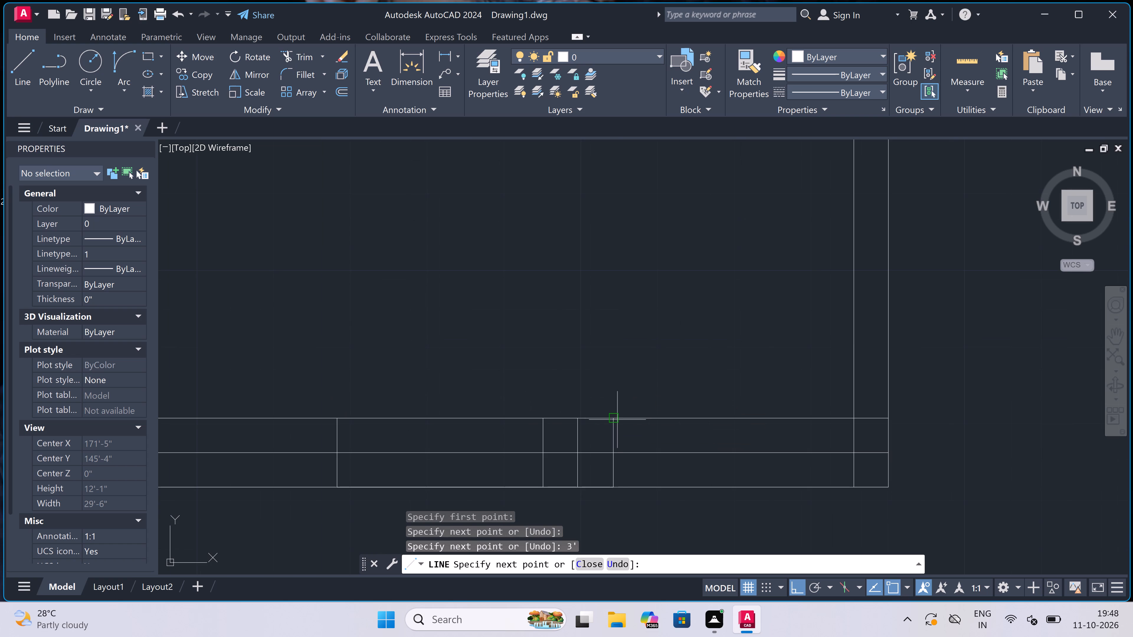
key("Escape")
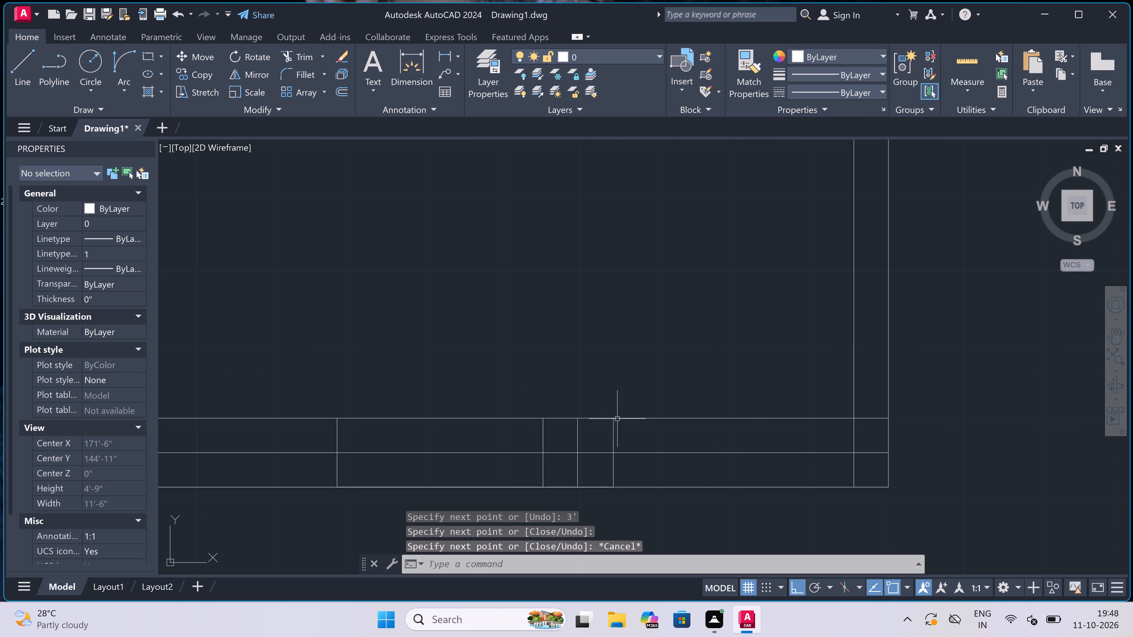
Draw 4.5" rebate lines outside both jambs of the 3' opening, along the outer face and up to the middle wall line.
key("space")
left_click(616, 486)
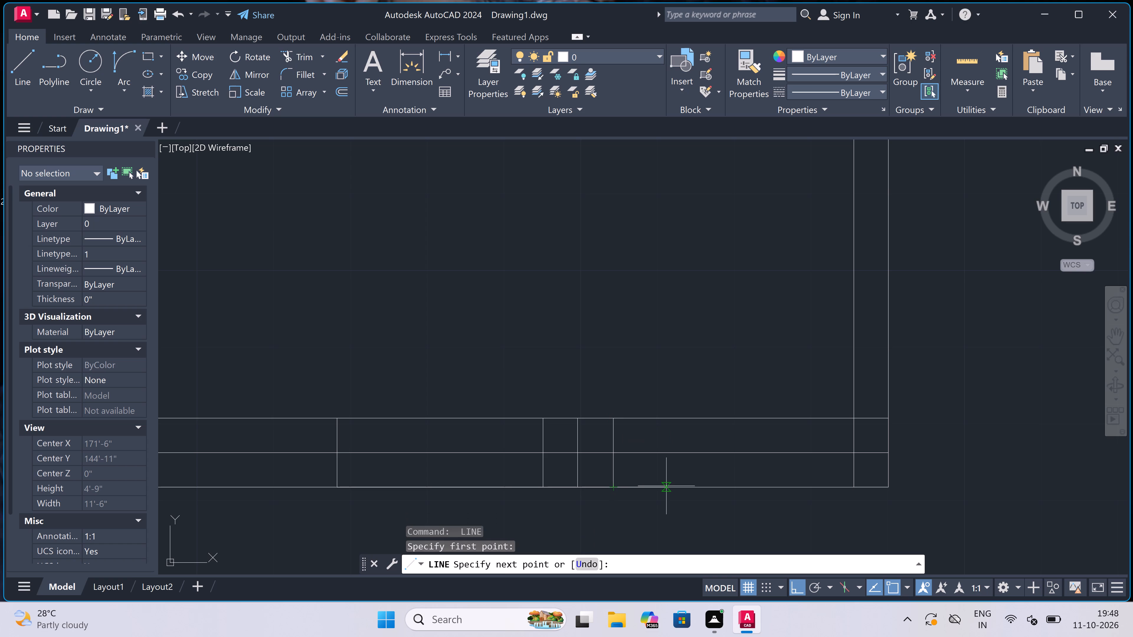
type("4.5\"")
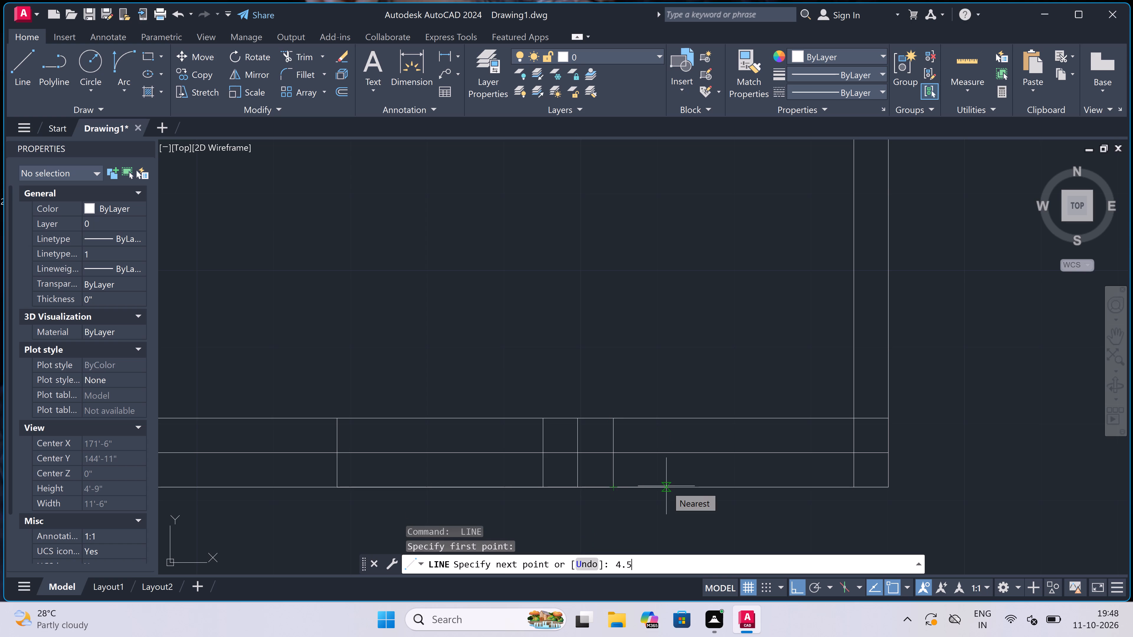
key("space")
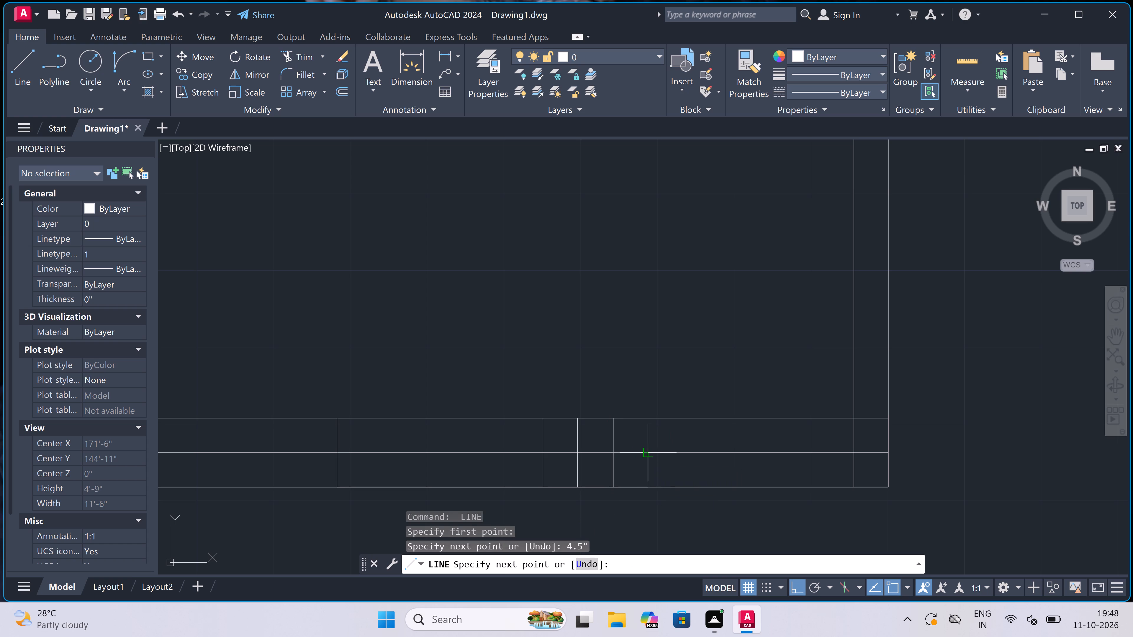
left_click(649, 451)
key("Escape")
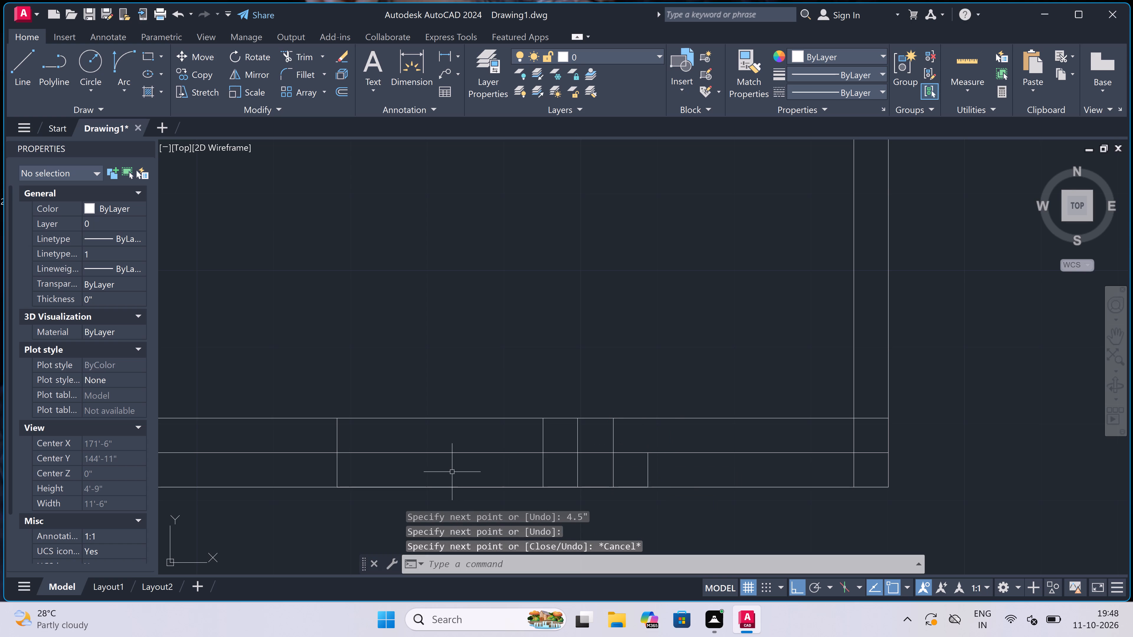
key("space")
left_click(334, 487)
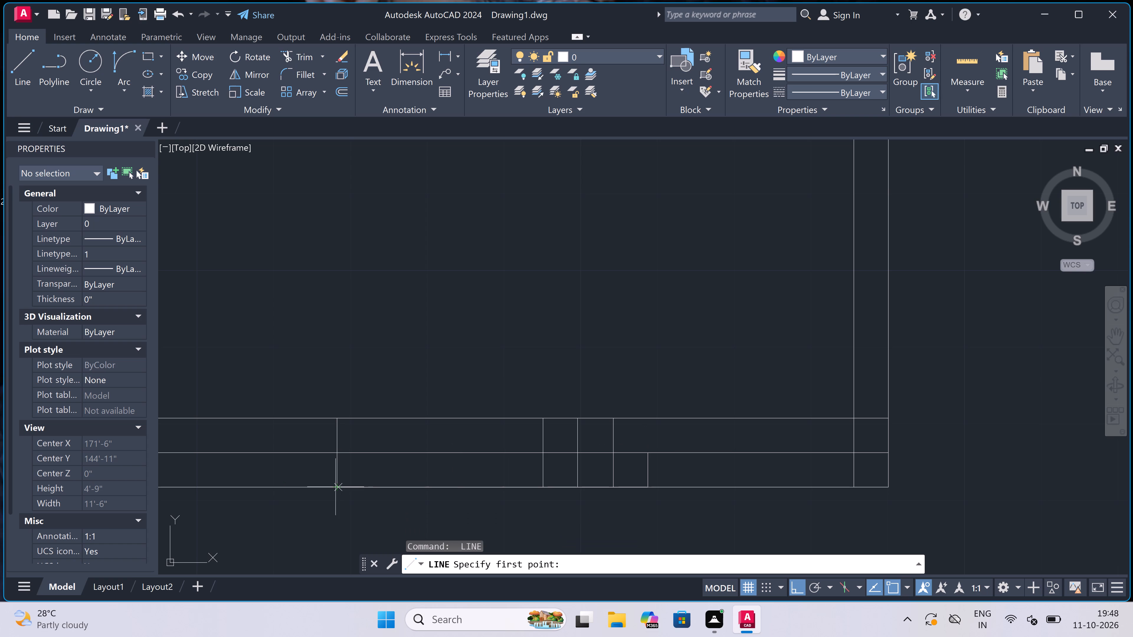
type("4.5\"")
key("space")
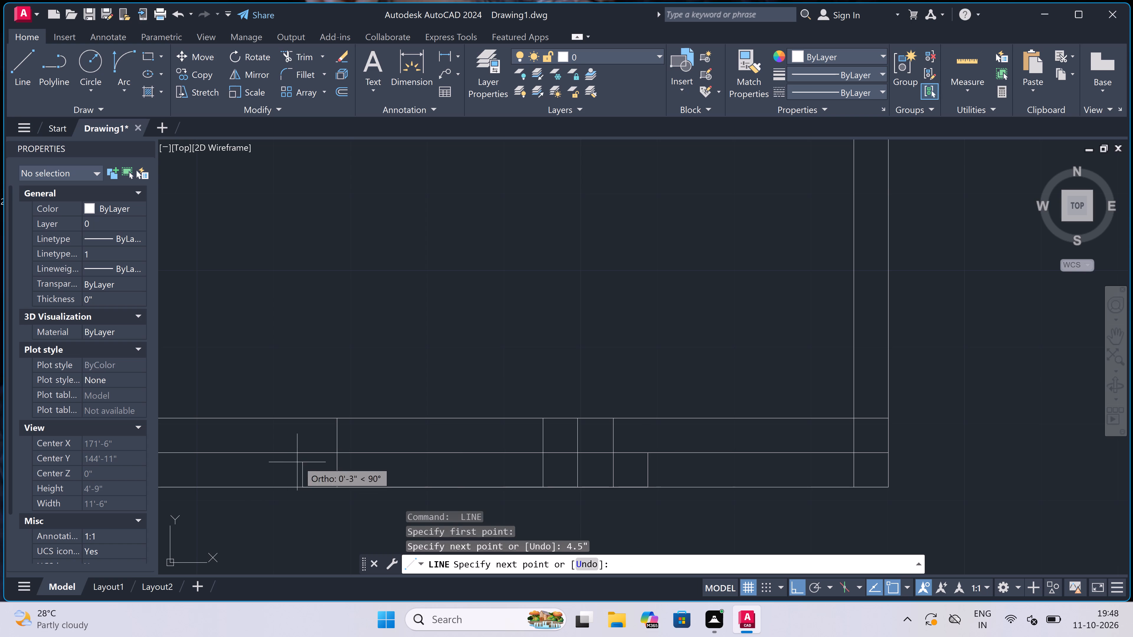
left_click(300, 455)
key("Escape")
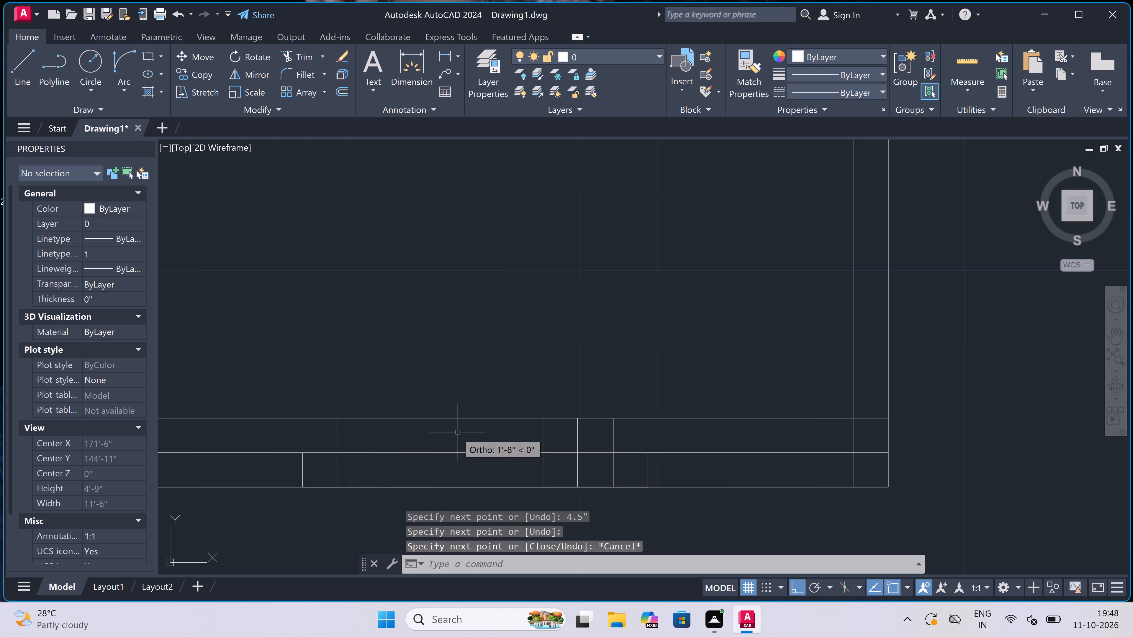
West of the 3' opening, trim the outer-half partition ends, the outer face line up to the rebate, and the middle line between rebate and jamb.
scroll(459, 432, "down", 4)
scroll(428, 437, "up", 2)
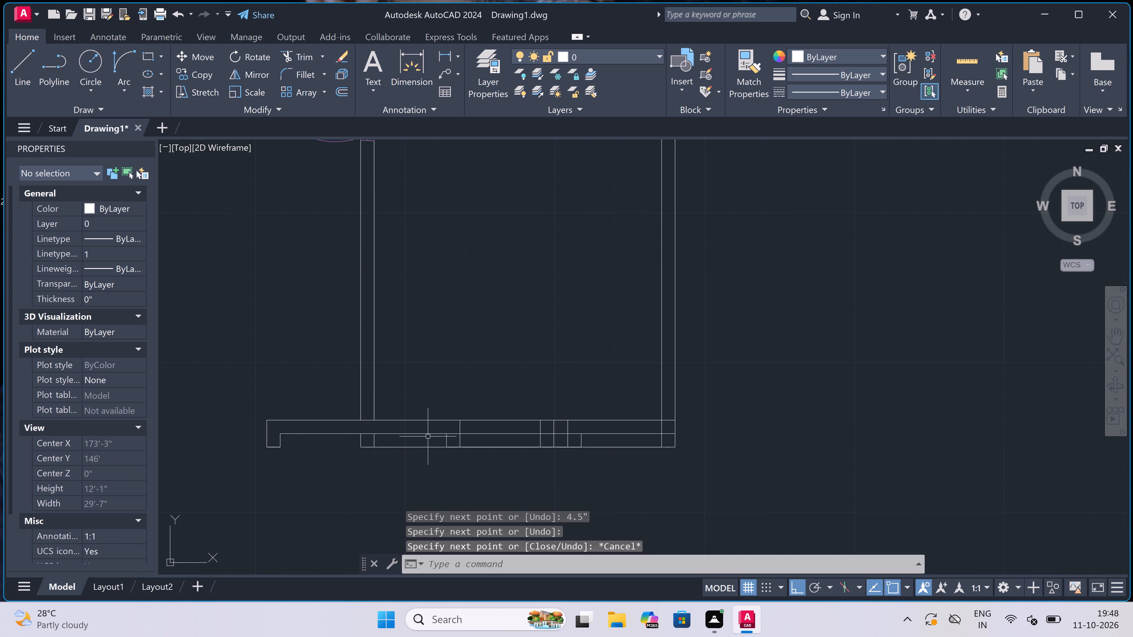
type("tr")
key("space")
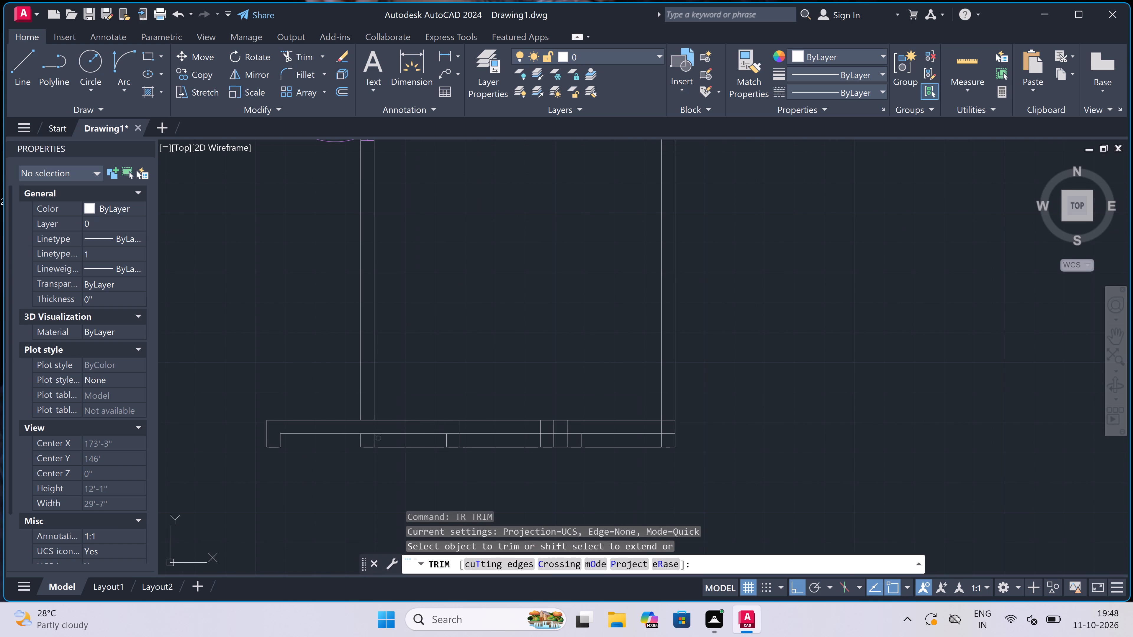
scroll(378, 438, "up", 2)
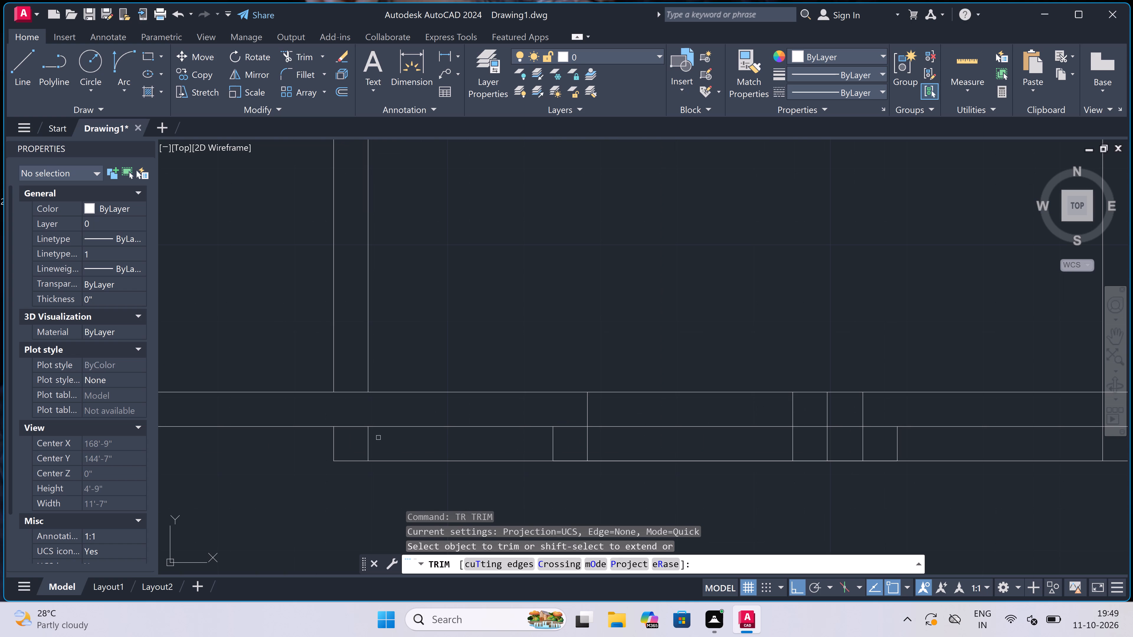
scroll(378, 433, "down", 2)
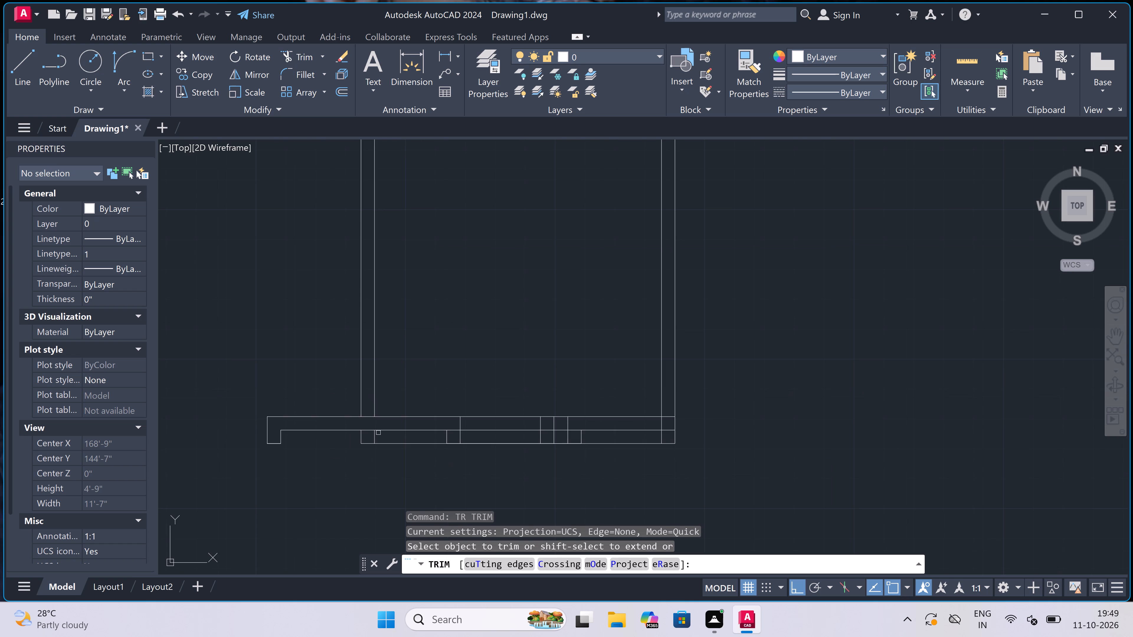
scroll(380, 437, "up", 1)
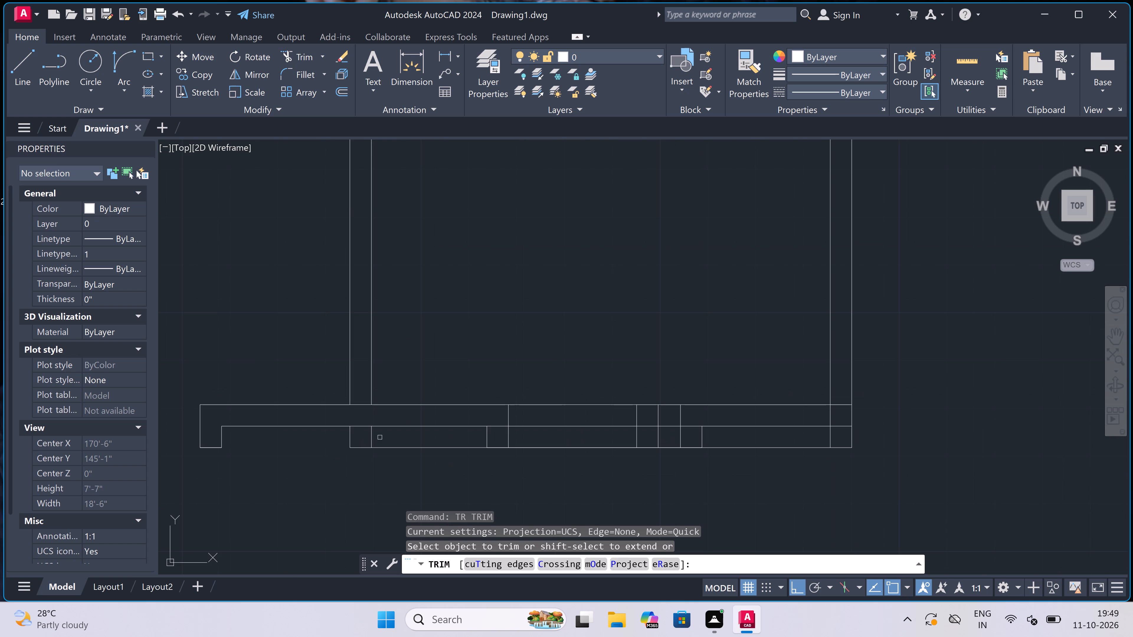
scroll(380, 437, "down", 5)
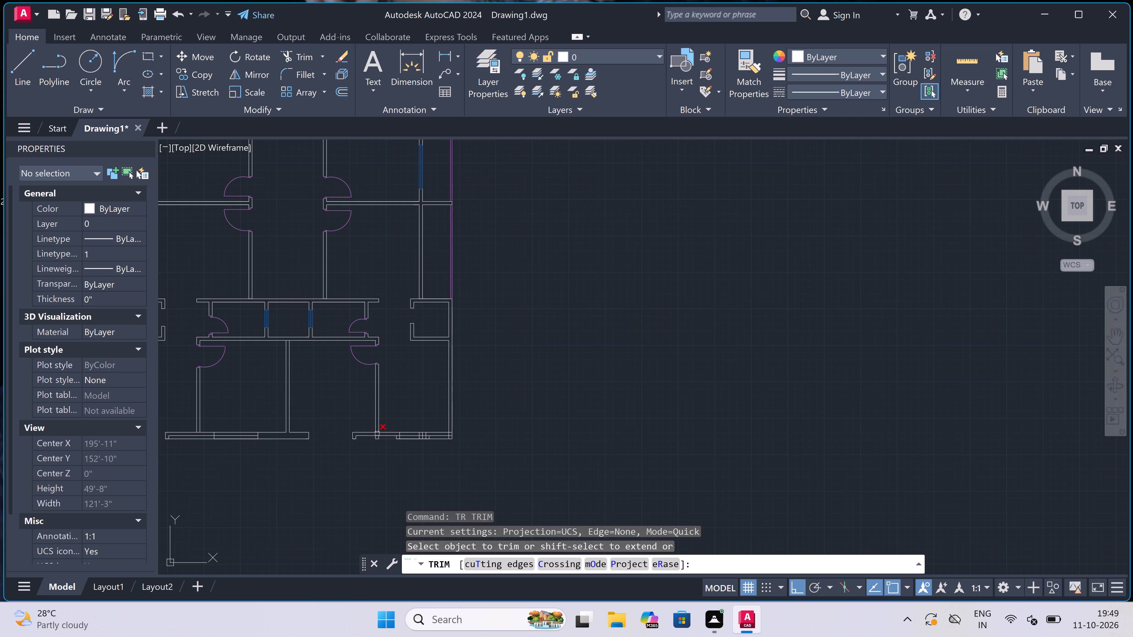
scroll(368, 431, "up", 3)
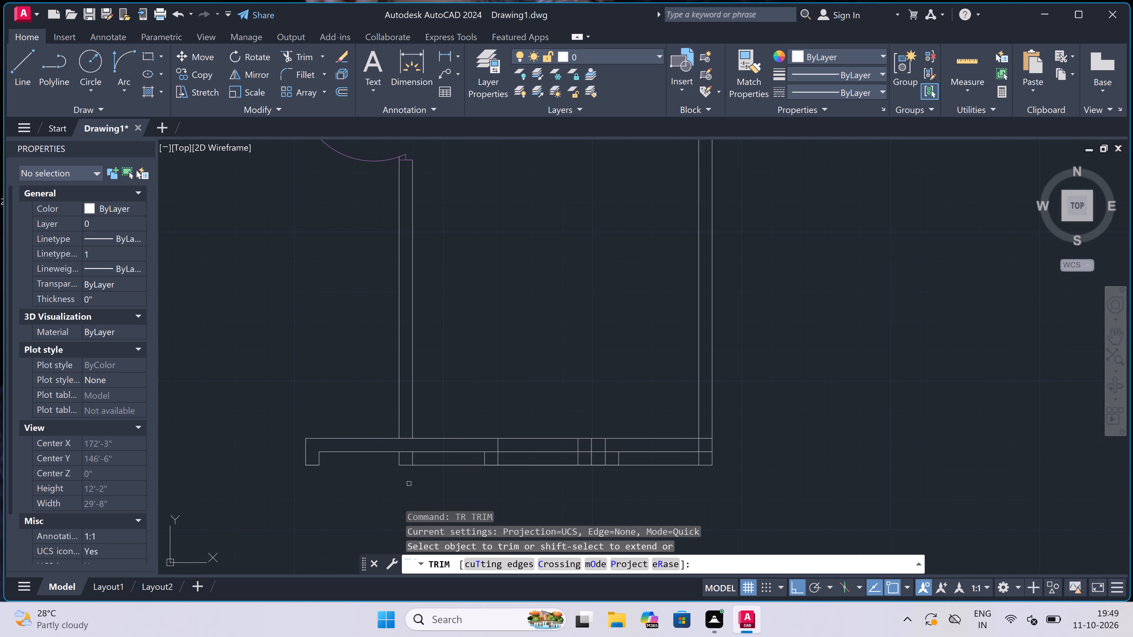
scroll(423, 481, "up", 2)
left_click_drag(338, 420, 337, 418)
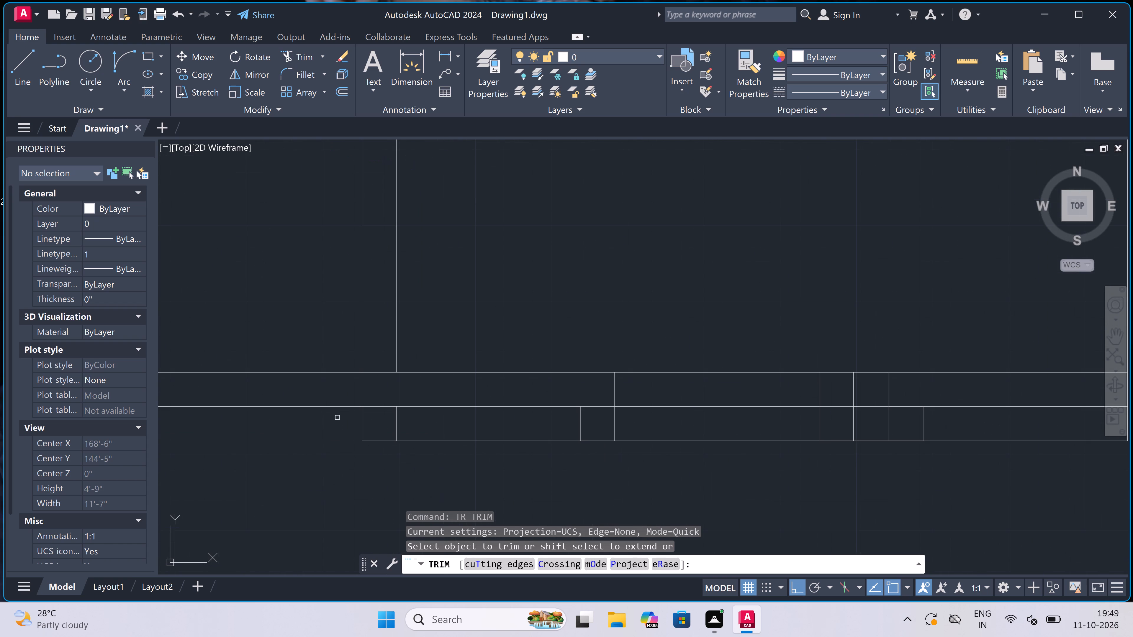
left_click_drag(337, 418, 341, 420)
left_click(466, 425)
double_click(401, 430)
left_click(394, 469)
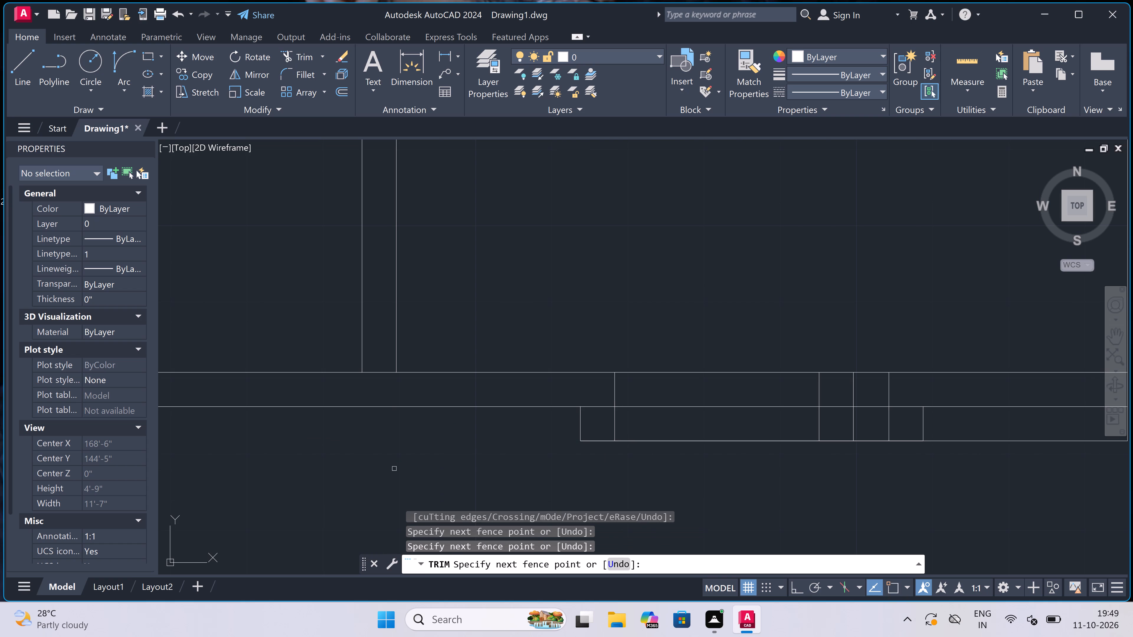
left_click(581, 399)
left_click(592, 423)
Trim away the two leftover cross lines inside the 3' opening, in both halves of the south wall.
scroll(593, 422, "down", 3)
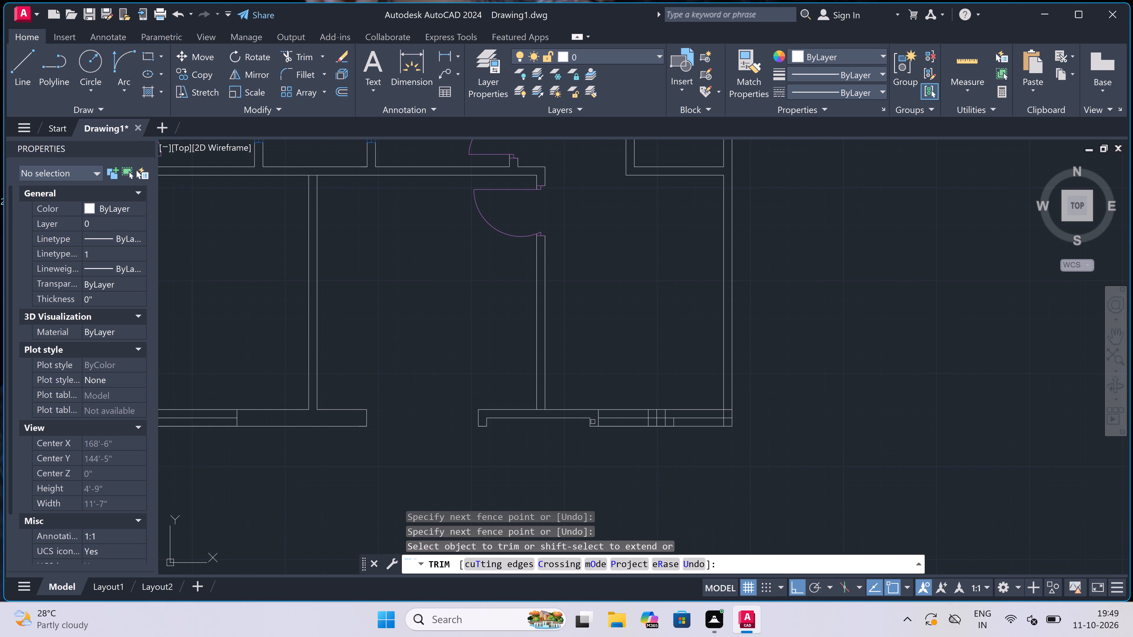
scroll(672, 411, "up", 1)
scroll(638, 434, "up", 1)
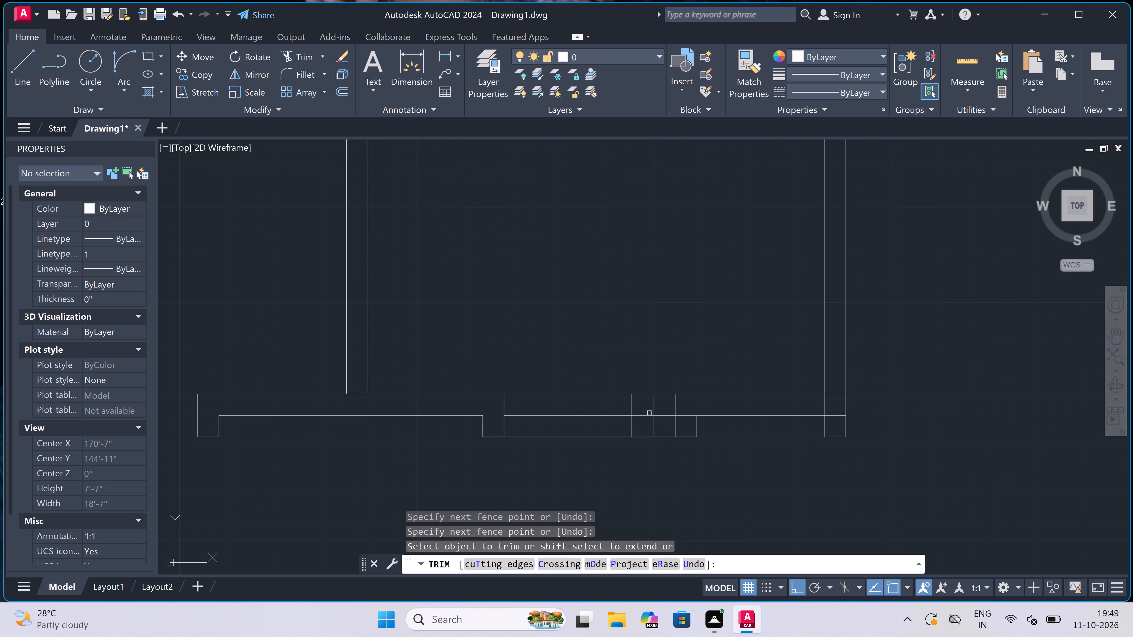
left_click(655, 406)
left_click(625, 407)
left_click(652, 402)
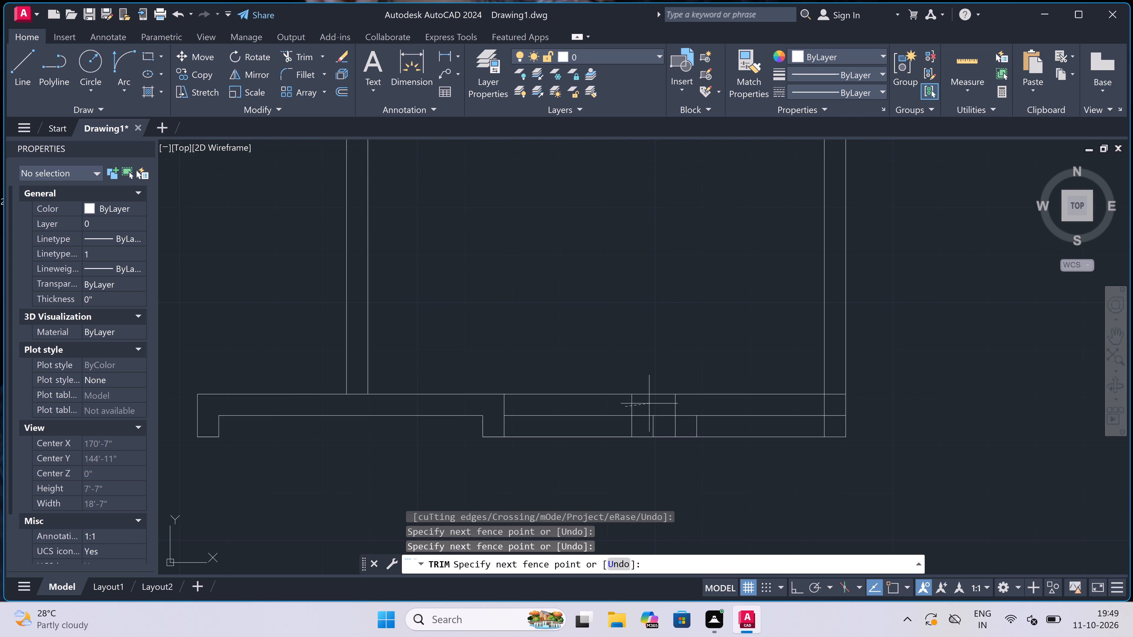
left_click_drag(668, 426, 664, 426)
left_click(584, 431)
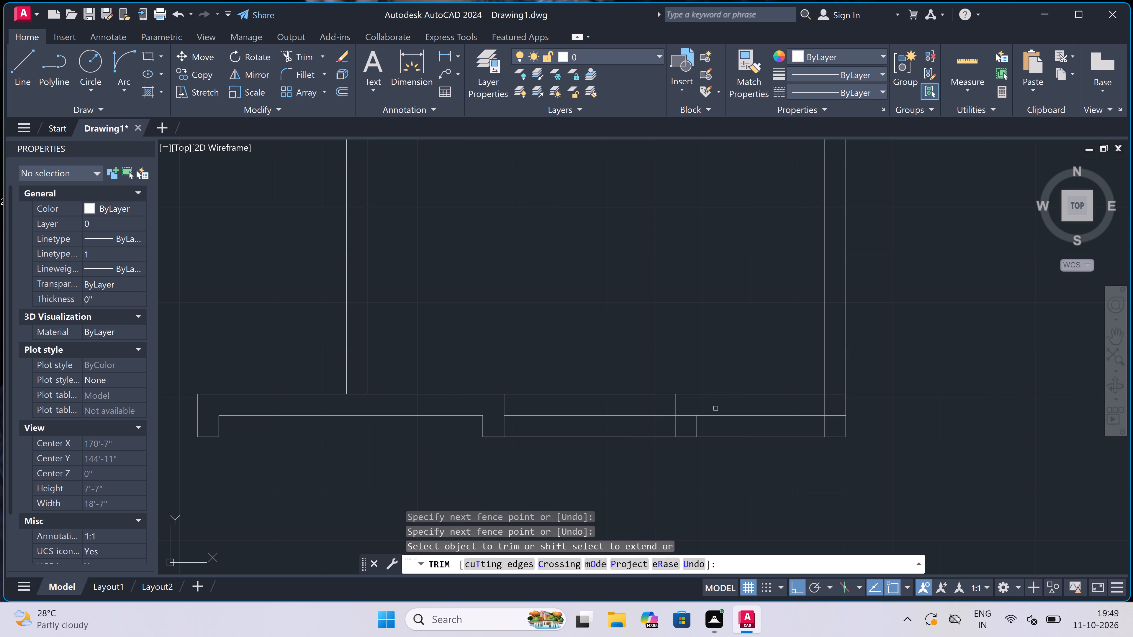
Trim the outer-half wall lines between the 3' opening's east rebate and the southeast corner, plus the lines crossing inside that corner.
scroll(723, 417, "up", 1)
left_click(718, 424)
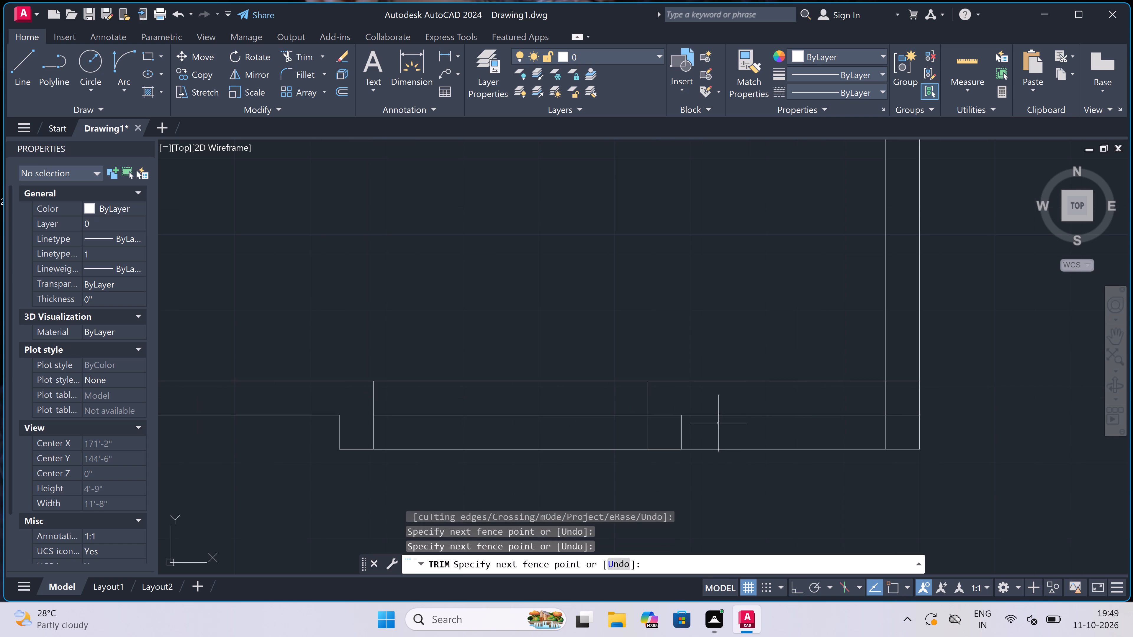
left_click(733, 492)
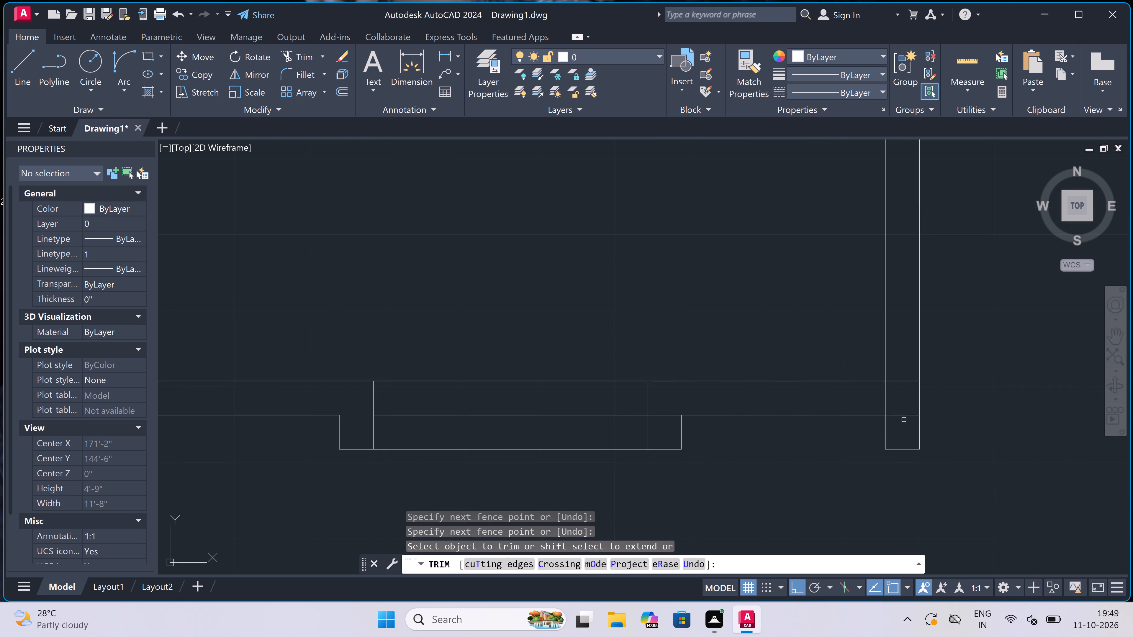
left_click_drag(943, 423, 936, 431)
left_click_drag(859, 444, 864, 443)
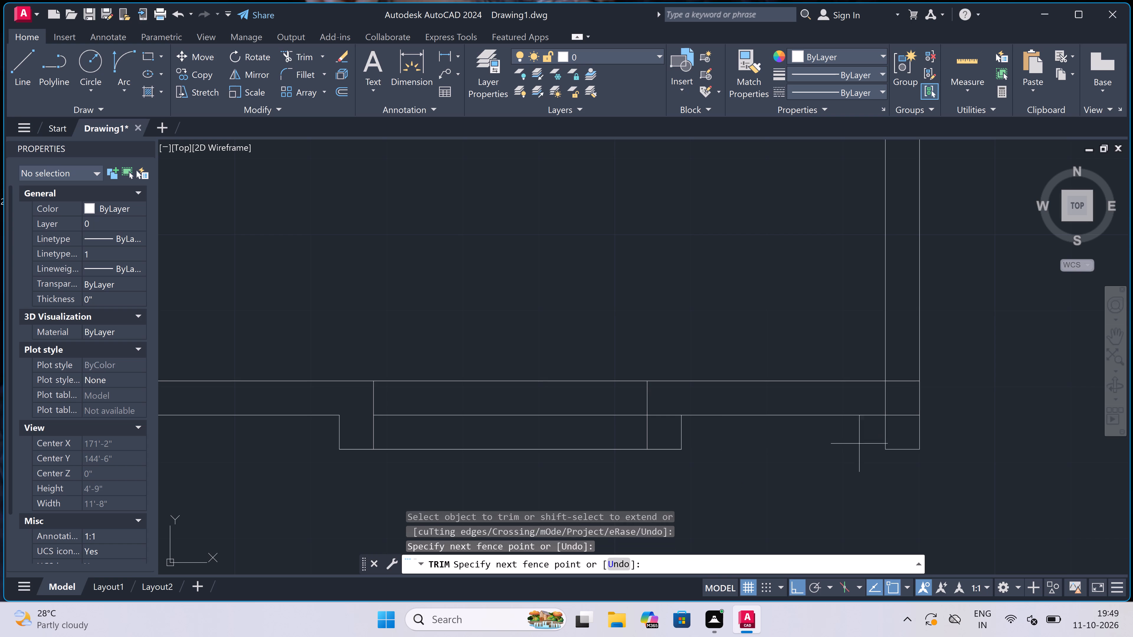
left_click(960, 427)
left_click(923, 436)
left_click(903, 473)
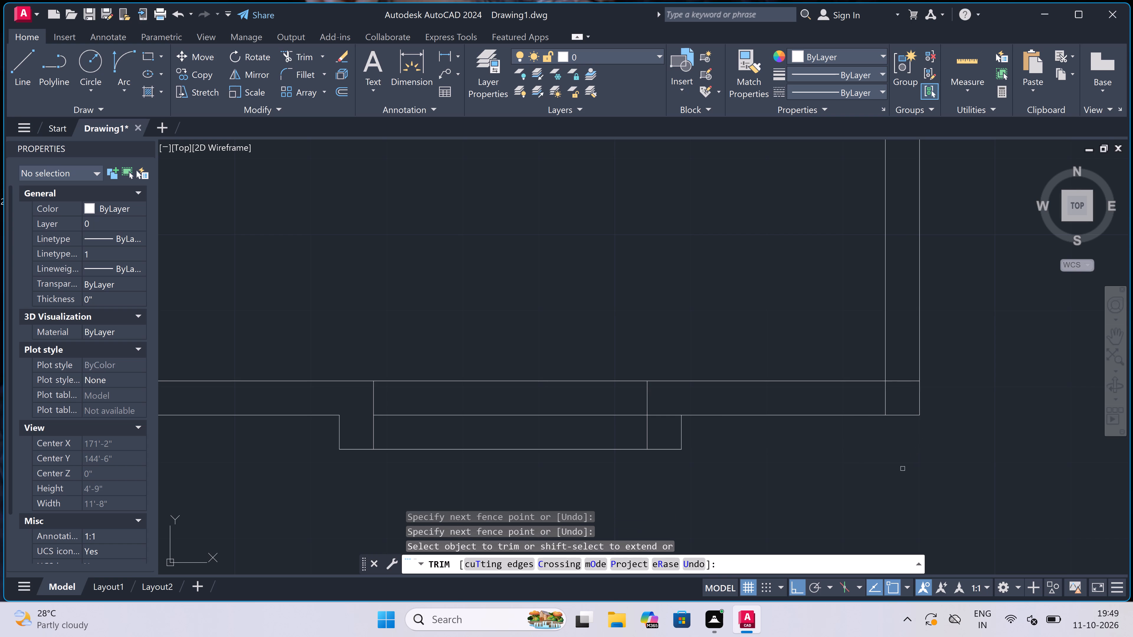
left_click(898, 372)
left_click(877, 398)
Trim the middle line between the east jamb and rebate, and the wall lines crossing the 3' opening.
left_click_drag(664, 400, 665, 407)
left_click(663, 444)
scroll(547, 338, "down", 1)
left_click(547, 337)
left_click(510, 447)
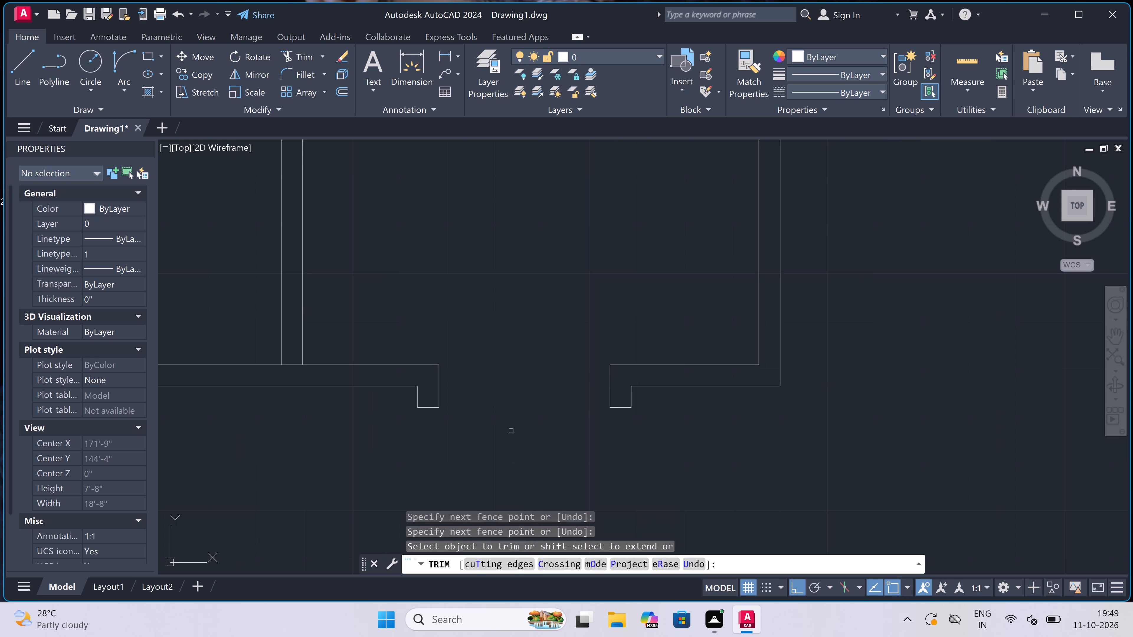
Trim the south wall's outer face line between the west rebate and the west jamb of the 5' opening west of the central partition.
scroll(514, 424, "down", 4)
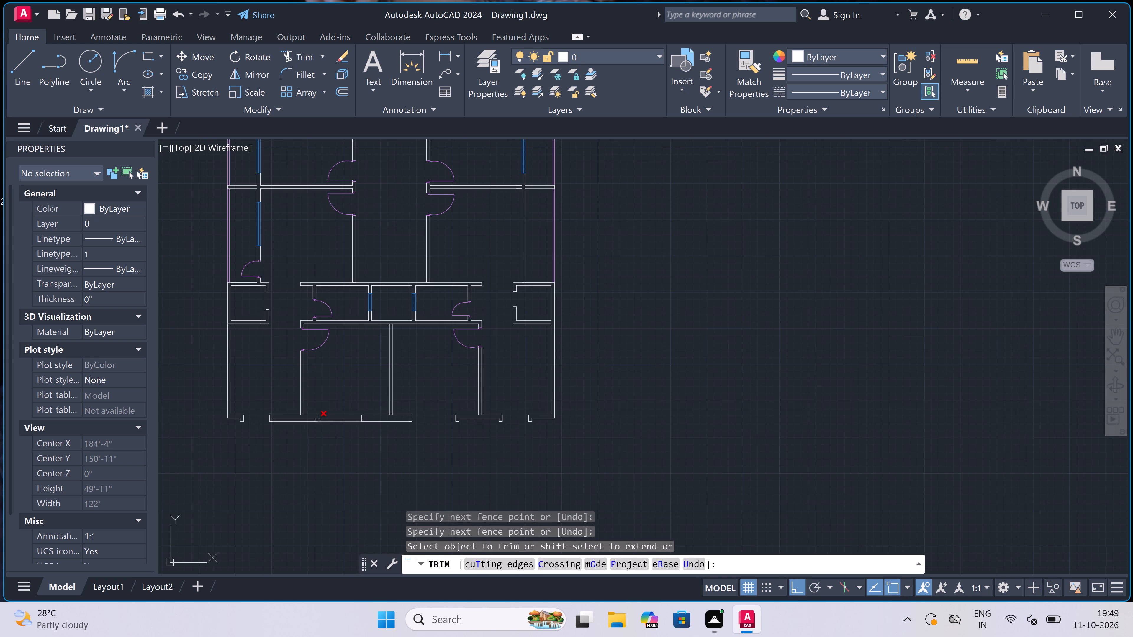
scroll(255, 426, "up", 3)
left_click(397, 406)
left_click(394, 434)
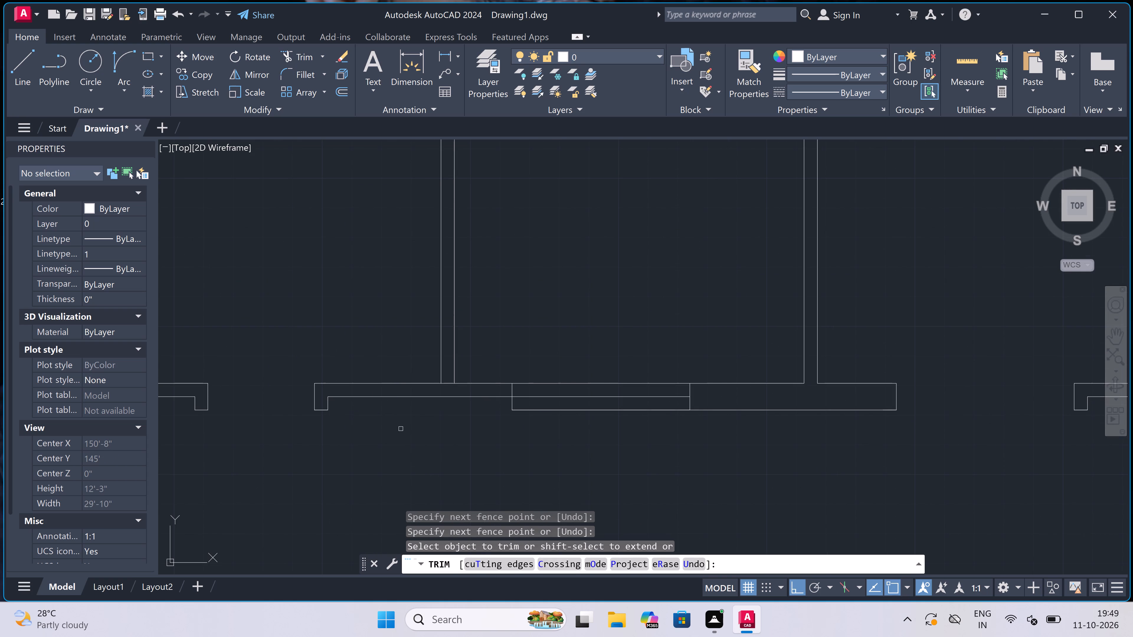
Trim the south wall's inner face line where it crosses the end of the partition just west of the 5' opening.
scroll(439, 377, "up", 2)
left_click_drag(461, 370, 461, 372)
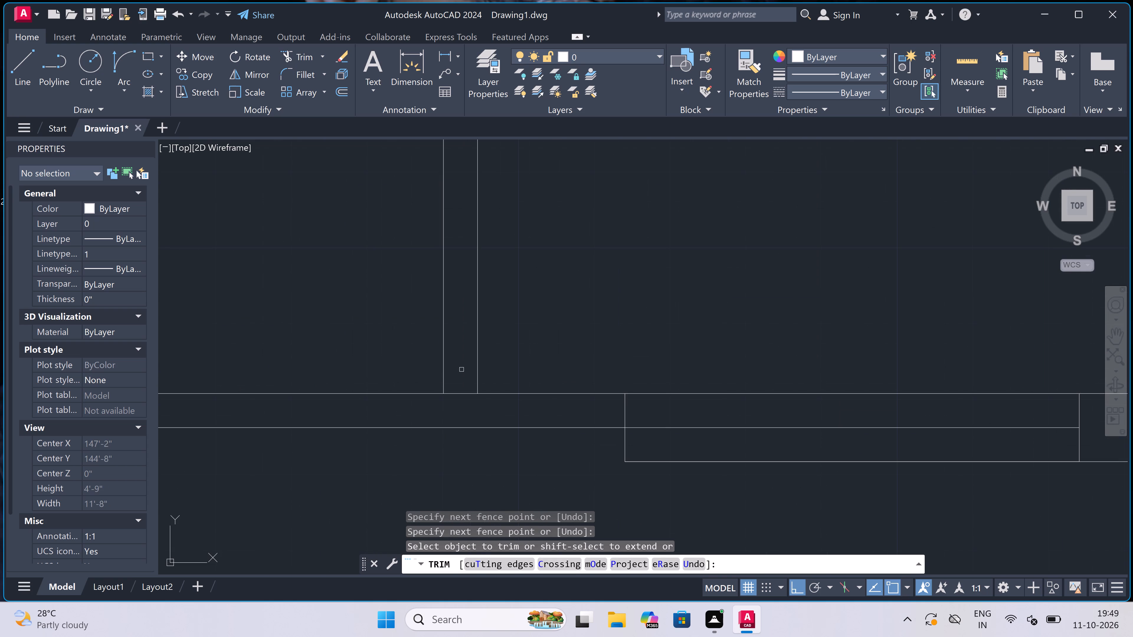
left_click_drag(461, 372, 462, 385)
left_click(460, 409)
Trim the inner, middle and outer wall lines crossing the 5' opening west of the central partition.
scroll(460, 405, "down", 4)
scroll(502, 403, "up", 2)
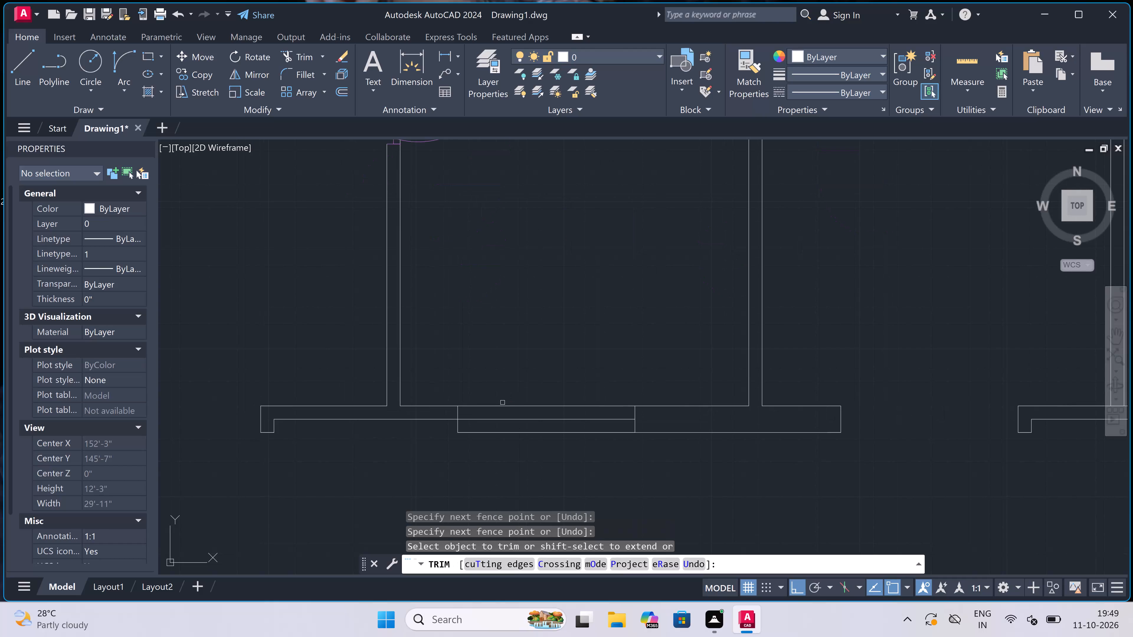
left_click(507, 382)
left_click(520, 444)
left_click(521, 394)
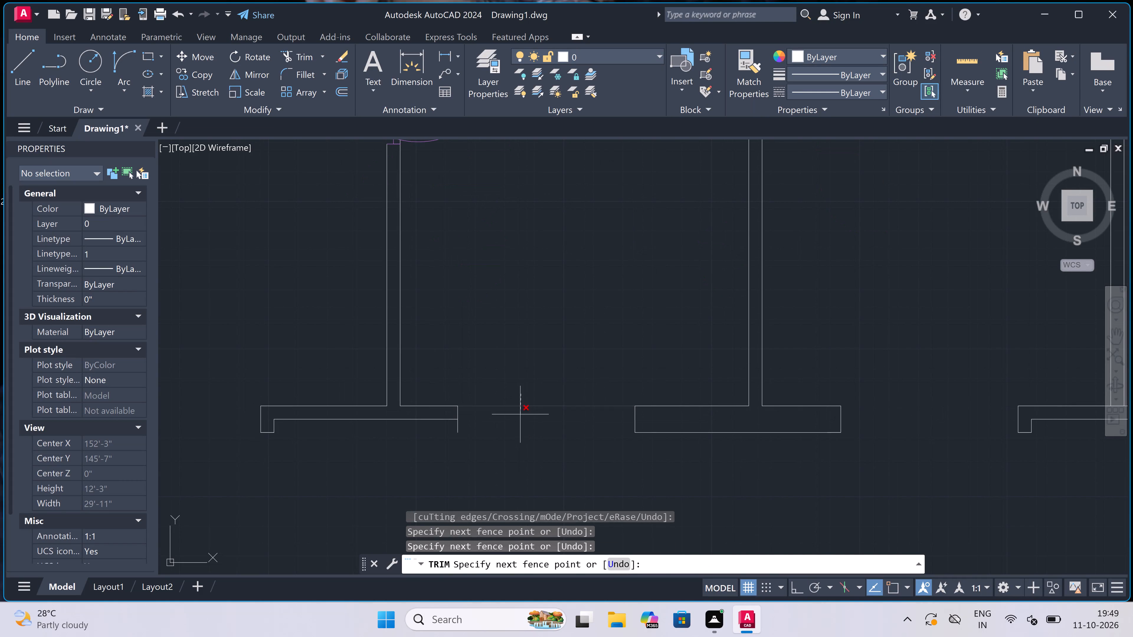
left_click(520, 433)
Trim the inner half of the 5' opening's west jamb line, between the inner face and middle lines.
scroll(474, 412, "down", 1)
scroll(456, 412, "up", 2)
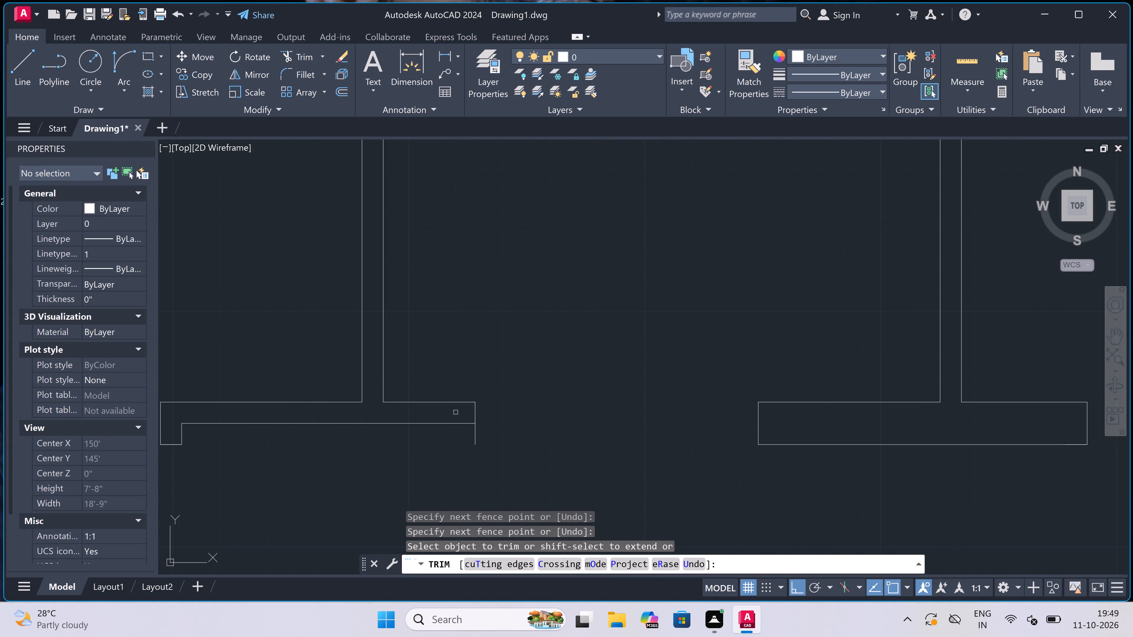
scroll(456, 412, "up", 1)
left_click_drag(456, 412, 460, 412)
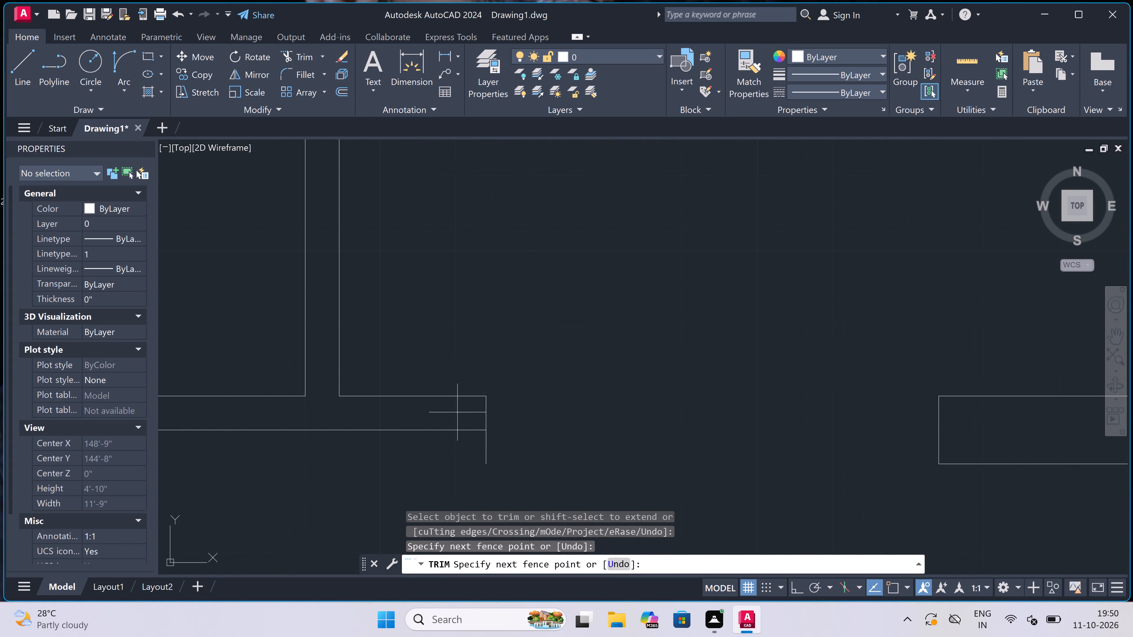
left_click(549, 411)
key("Escape")
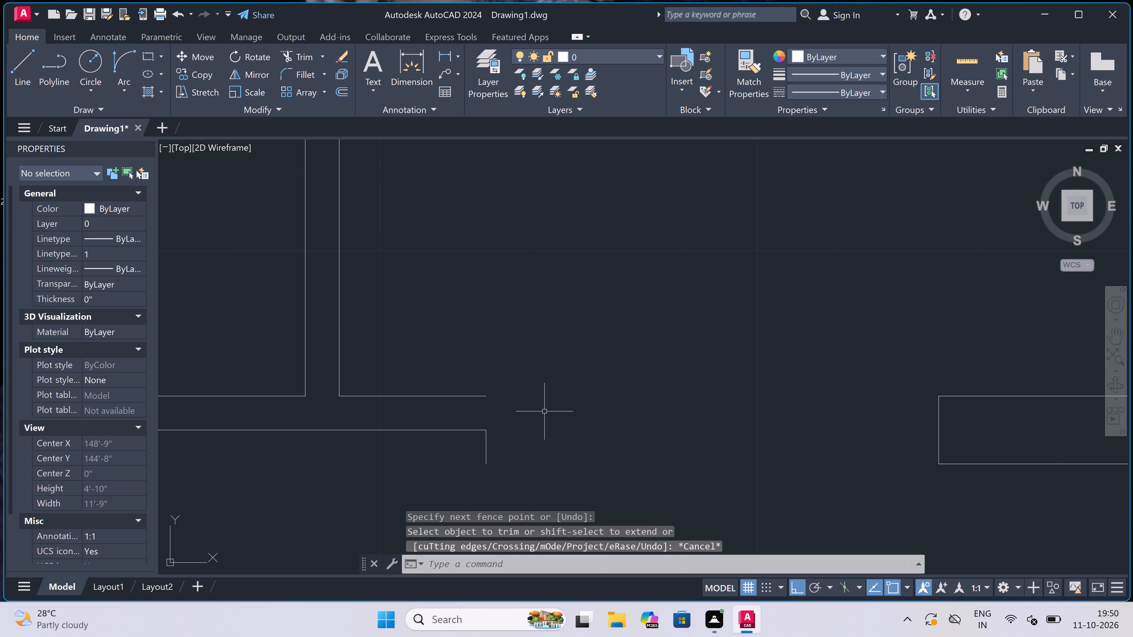
Draw the 5' opening's west rebate: 4.5" east from the inner face line's end, south to the outer face level, and back to the jamb.
type("l")
key("space")
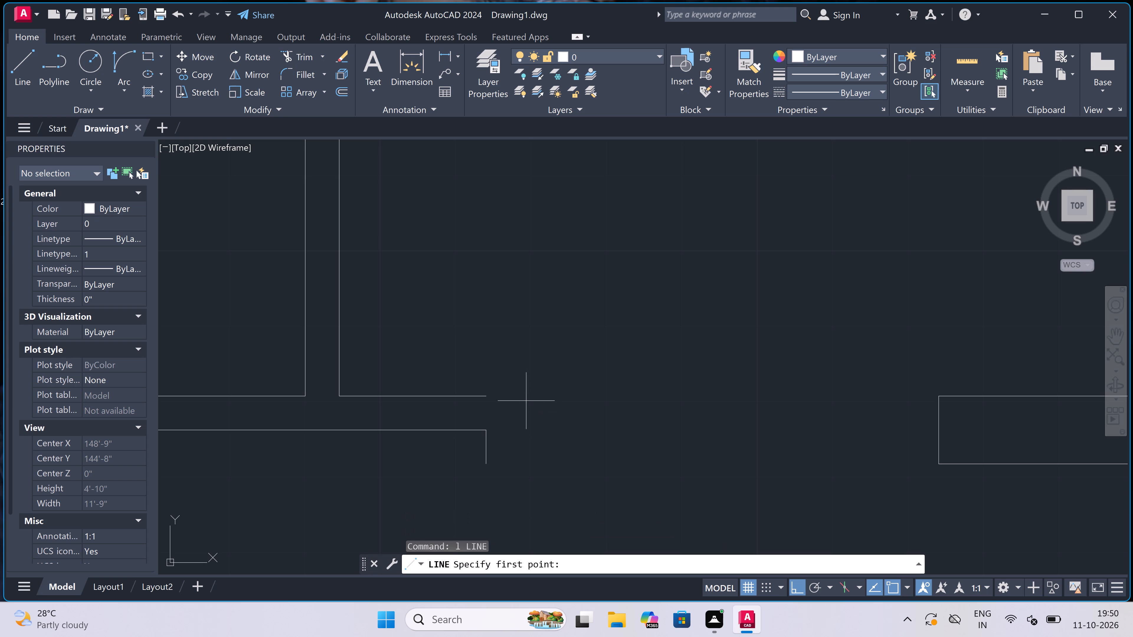
left_click_drag(489, 393, 491, 394)
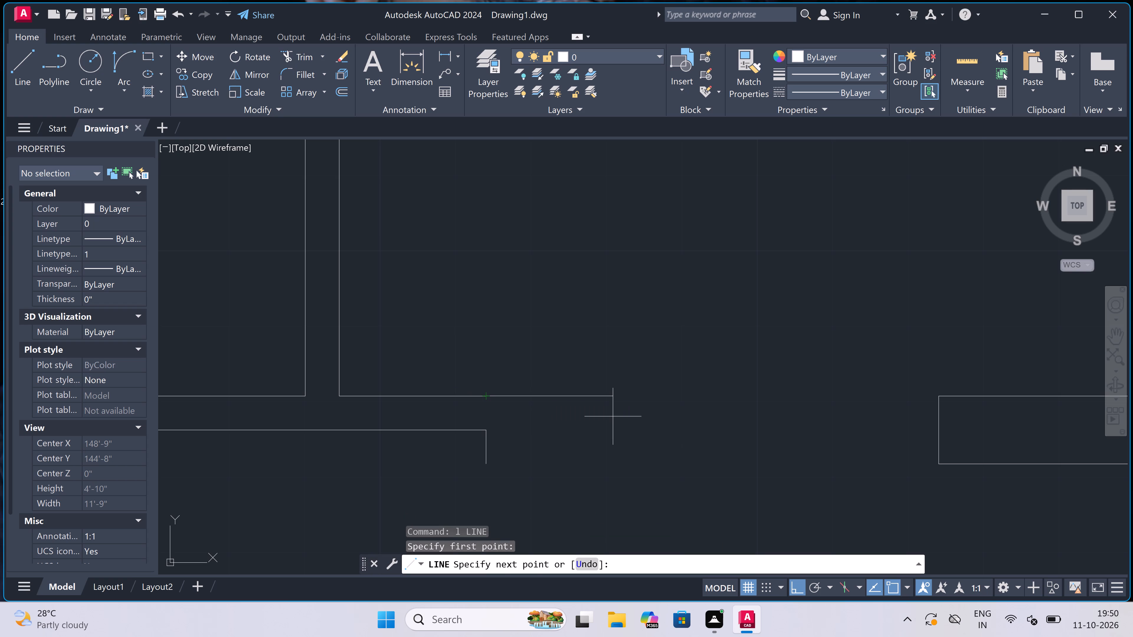
type("4.5")
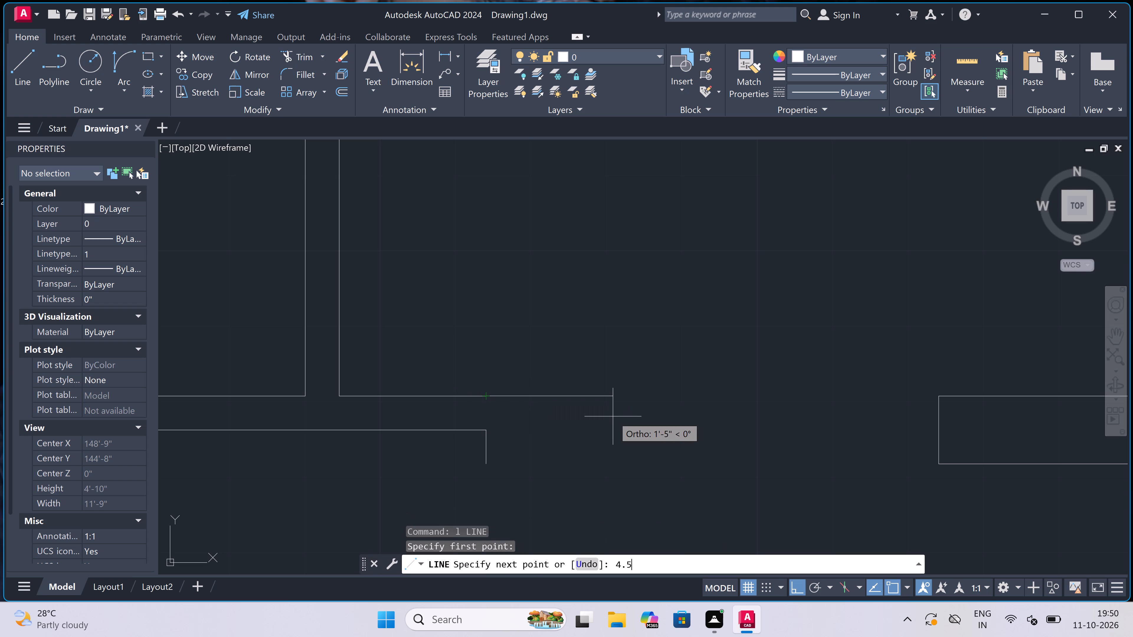
type("\"")
key("space")
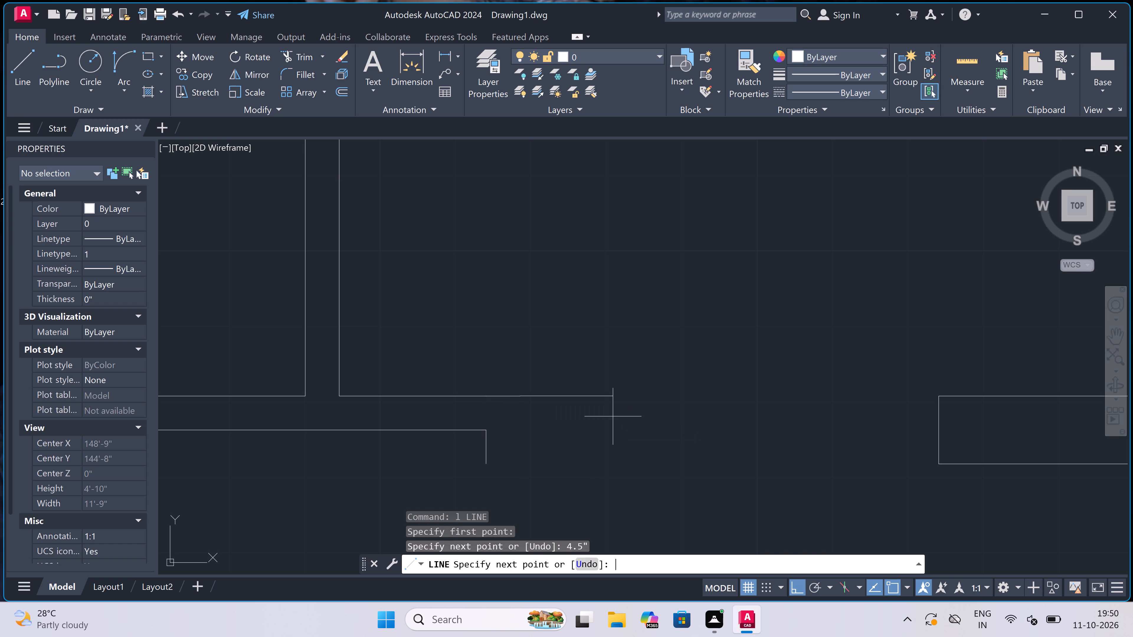
left_click(523, 463)
left_click(484, 460)
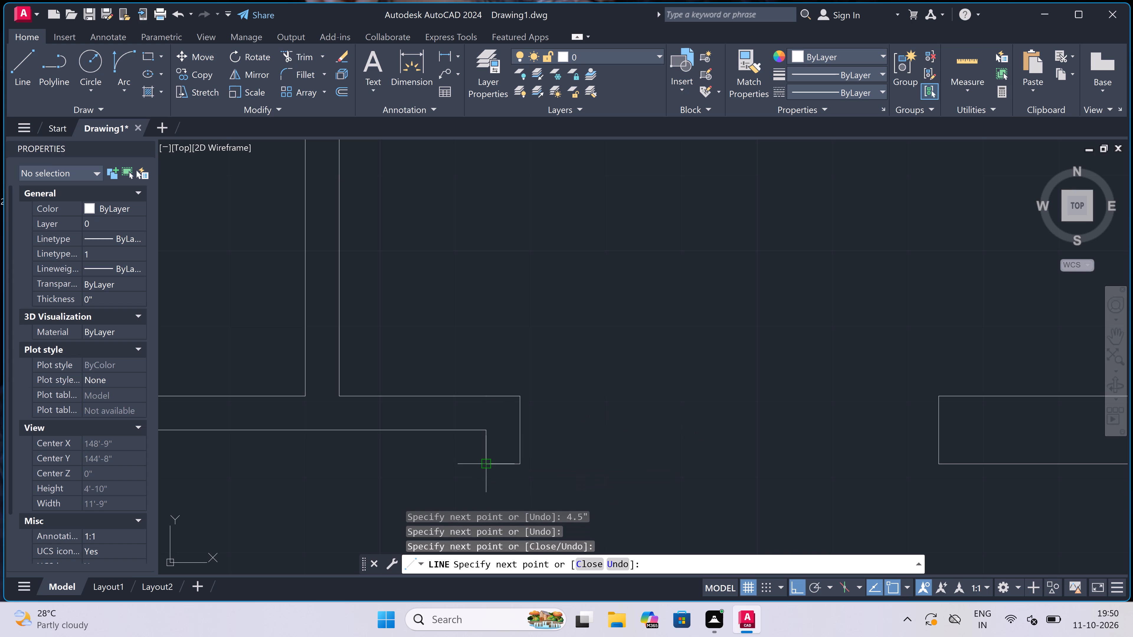
key("Escape")
Make line1 the current layer.
scroll(484, 460, "down", 4)
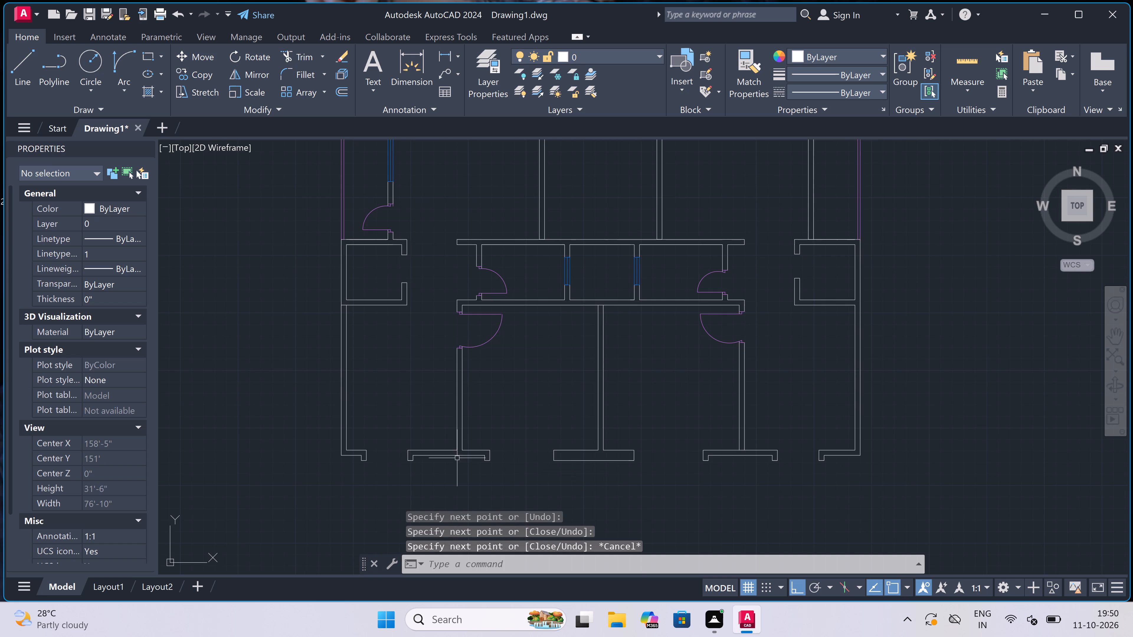
scroll(323, 462, "up", 3)
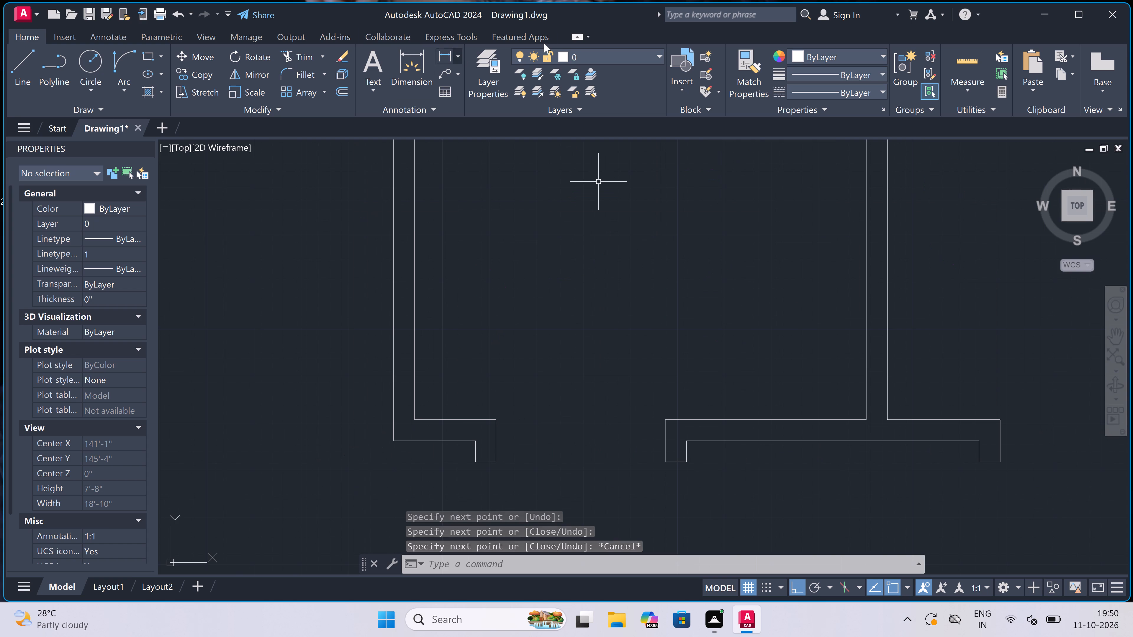
left_click(577, 55)
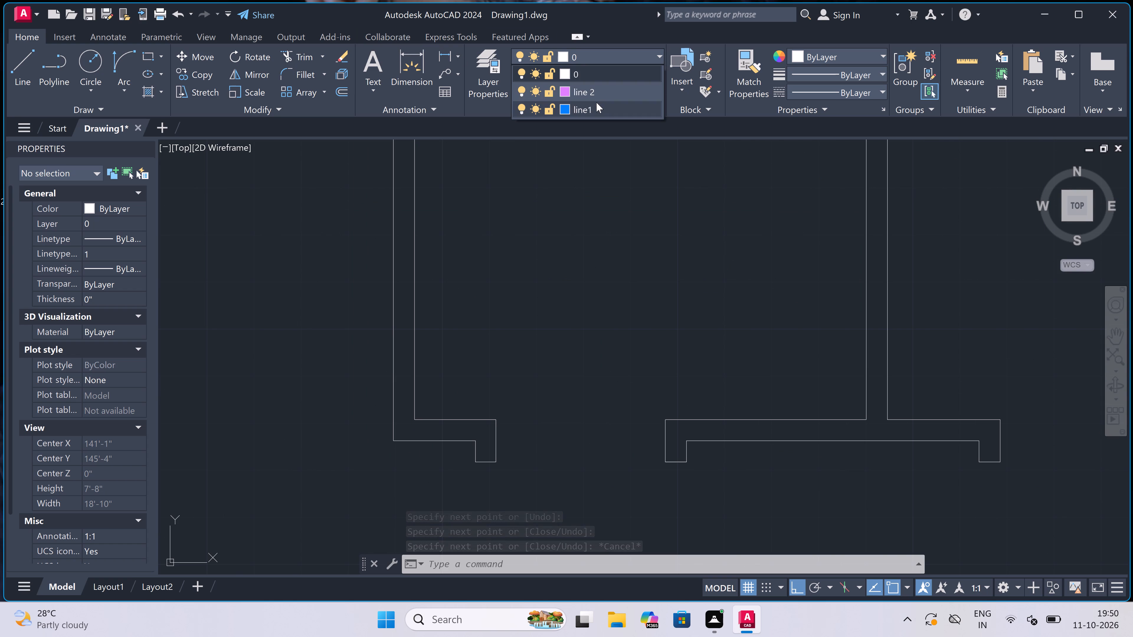
left_click(596, 103)
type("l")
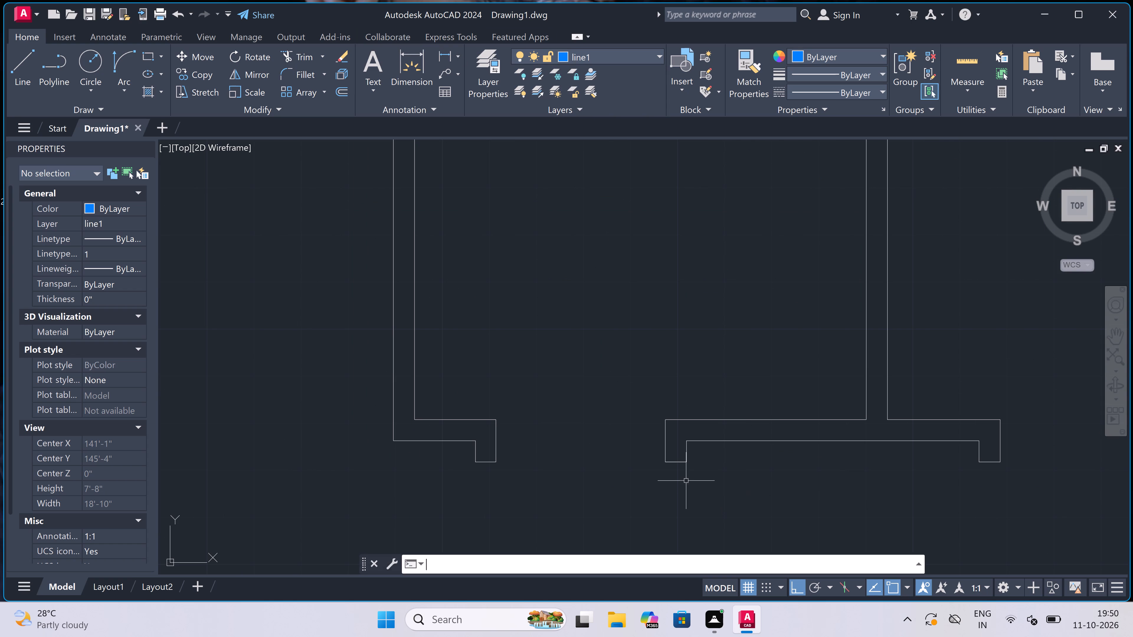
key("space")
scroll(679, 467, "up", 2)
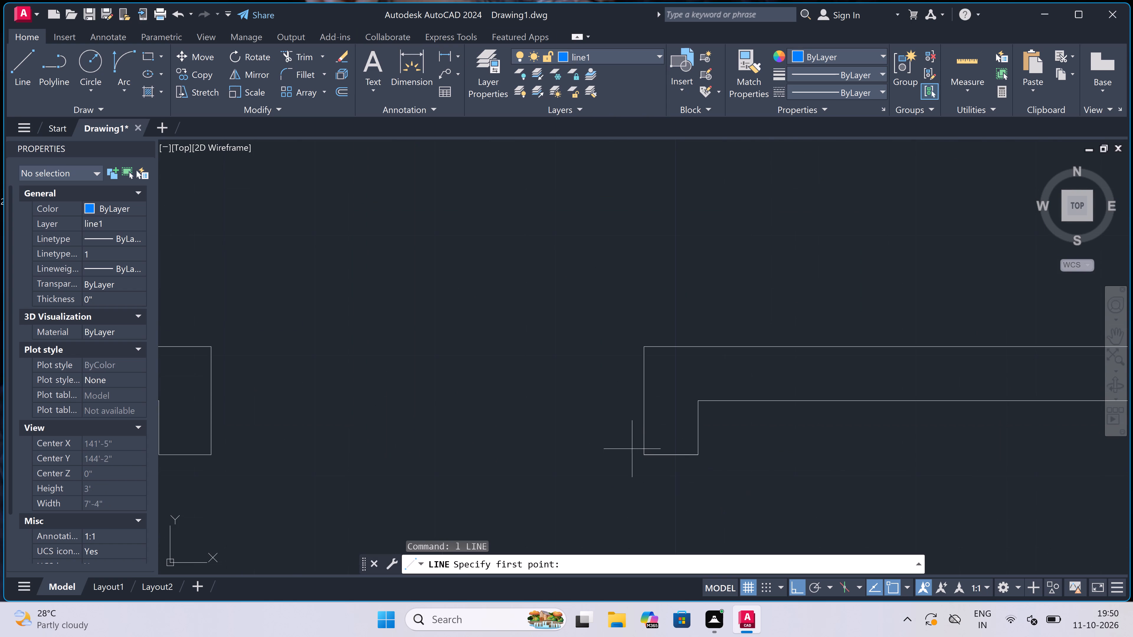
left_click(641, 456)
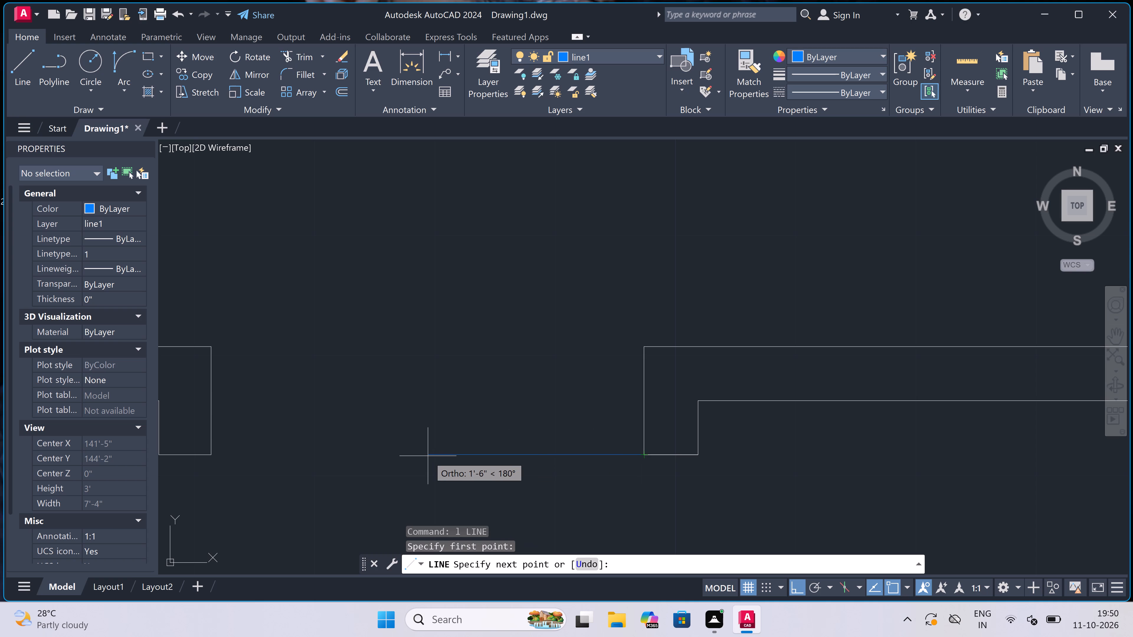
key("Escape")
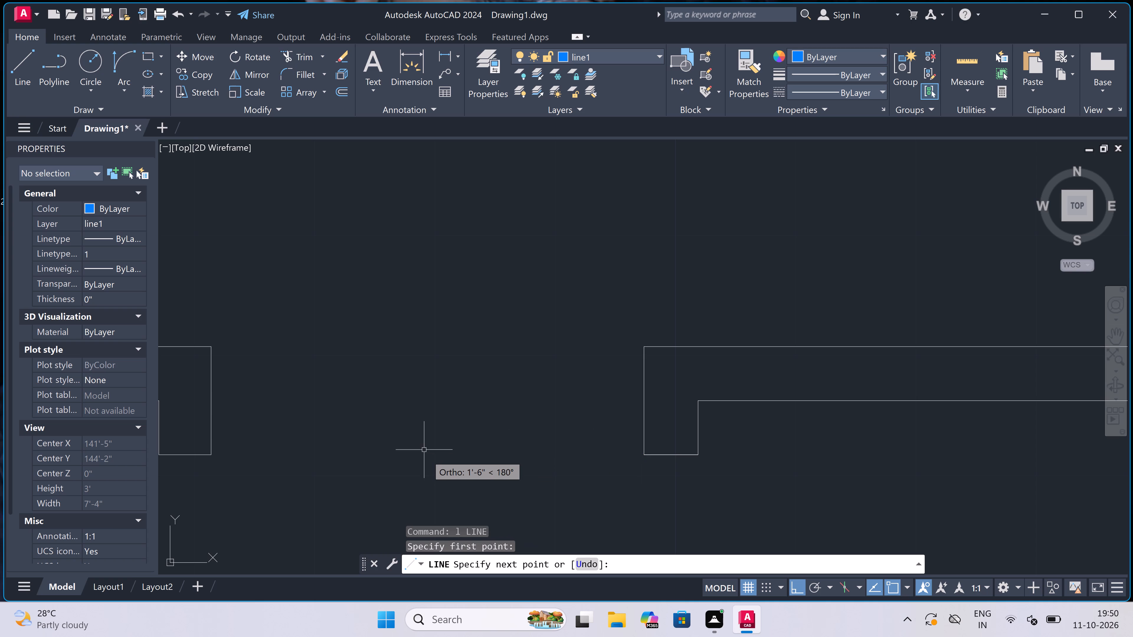
Draw two window lines across the 3' opening near the southwest corner, at the inner face and at the jambs' midpoints.
scroll(389, 410, "down", 3)
scroll(291, 372, "up", 2)
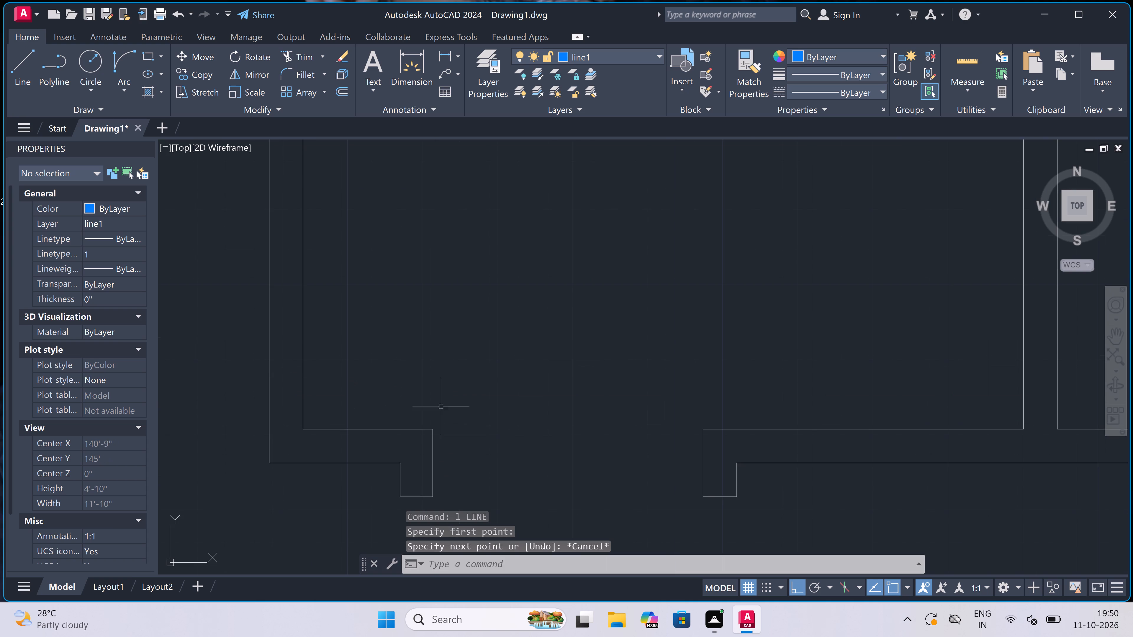
key("space")
left_click_drag(427, 428, 430, 429)
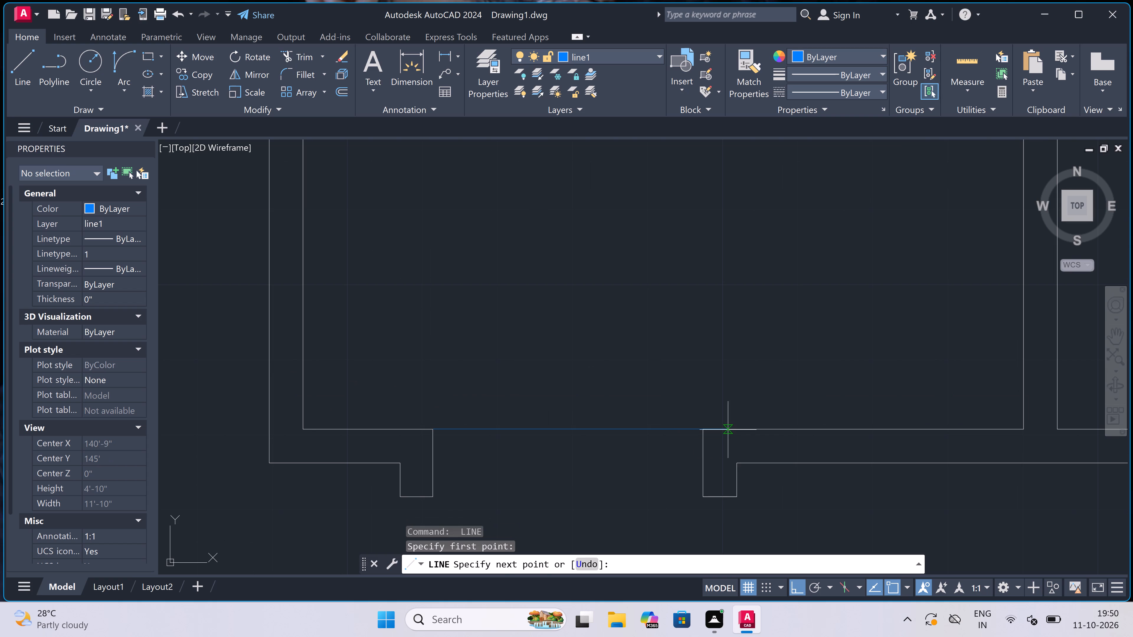
left_click(700, 429)
key("Escape")
key("space")
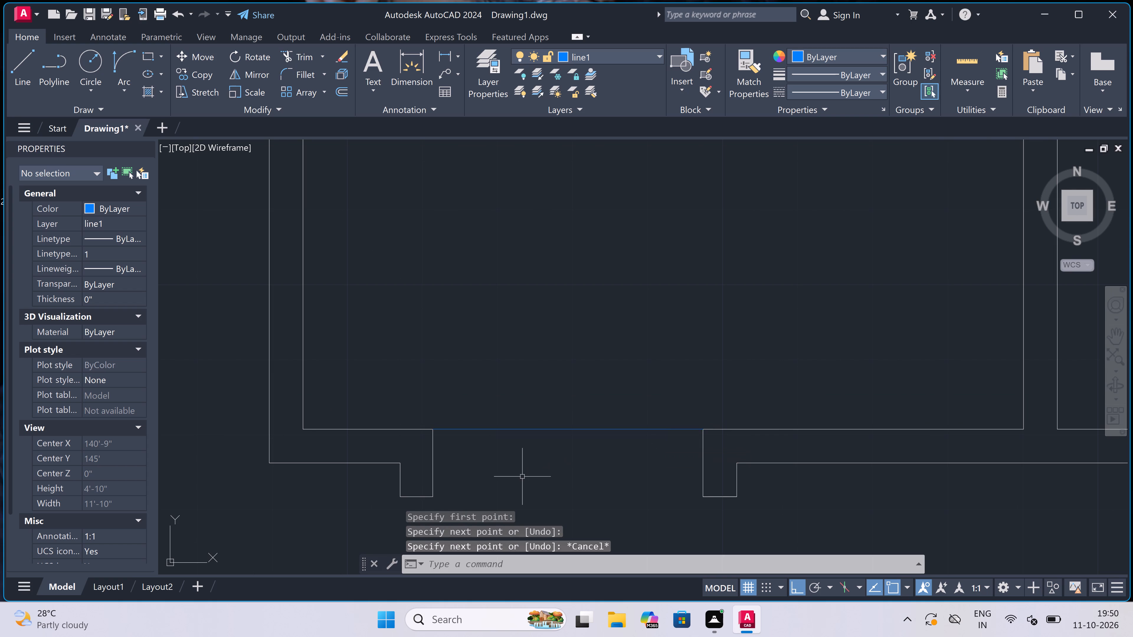
left_click_drag(434, 462, 450, 463)
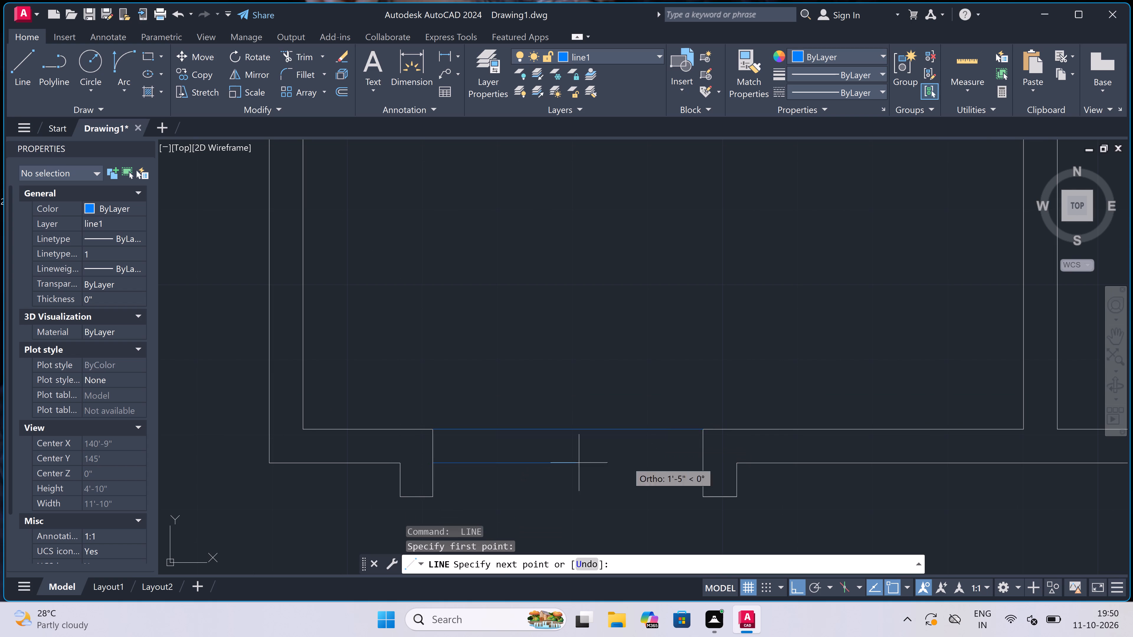
left_click(700, 464)
key("Escape")
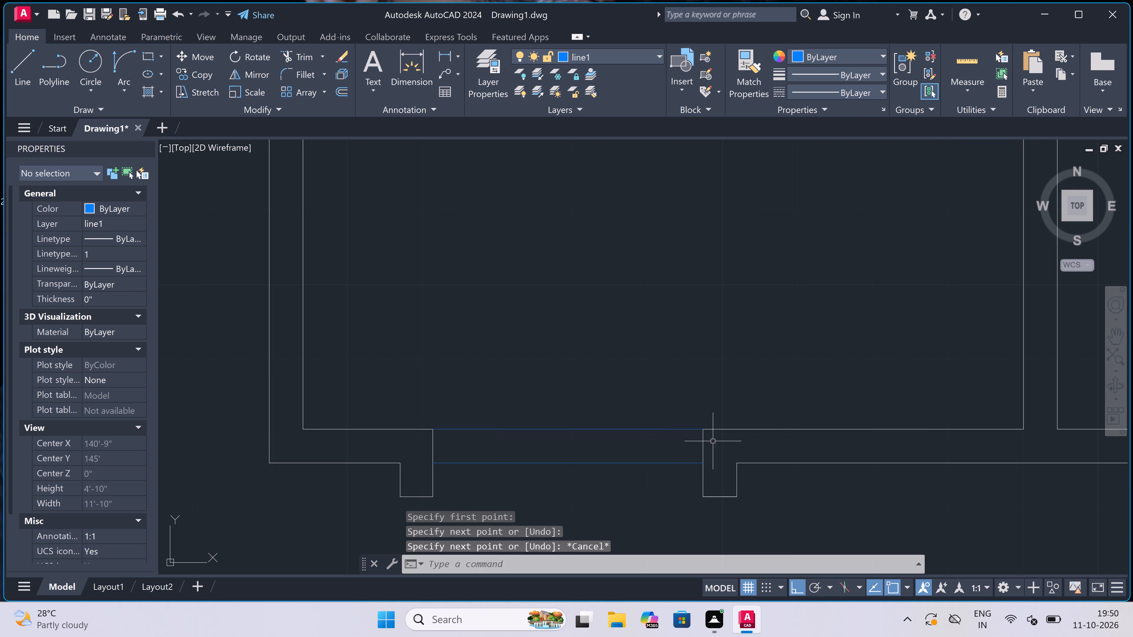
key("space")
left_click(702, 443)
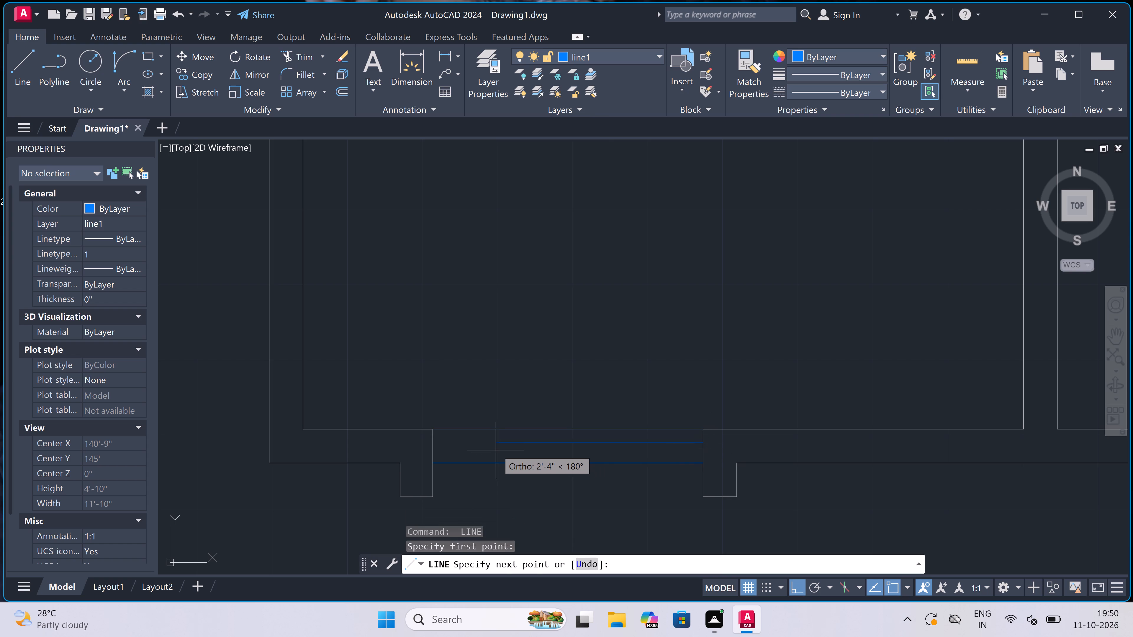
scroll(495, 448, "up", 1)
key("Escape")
Draw the middle window line across the 3' opening, halfway between its two existing window lines.
key("space")
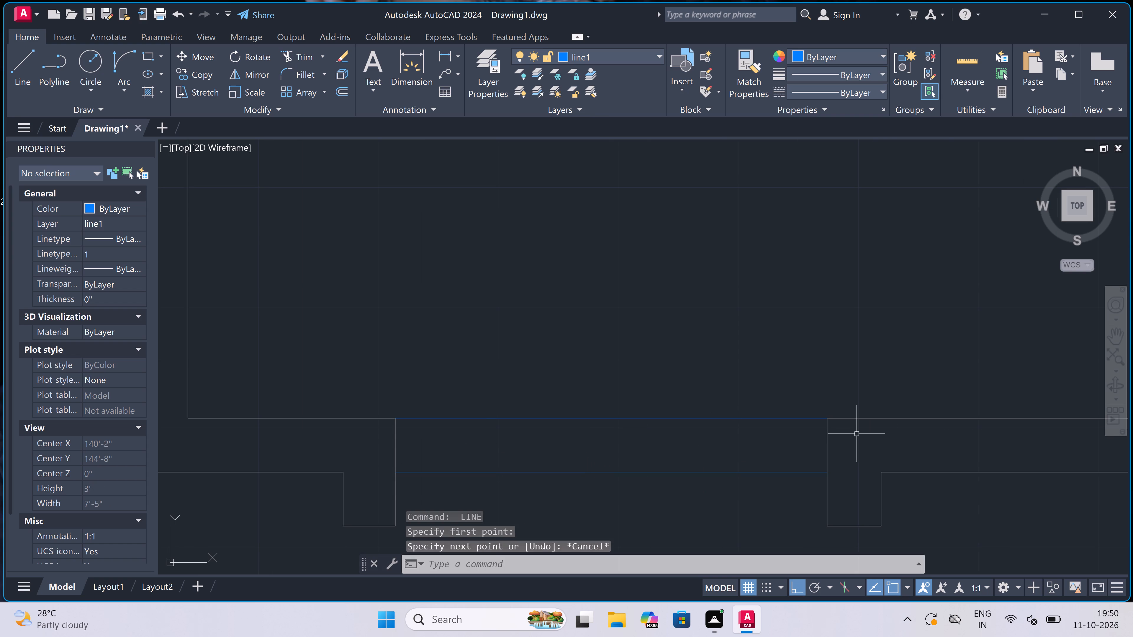
scroll(818, 441, "up", 1)
left_click(832, 446)
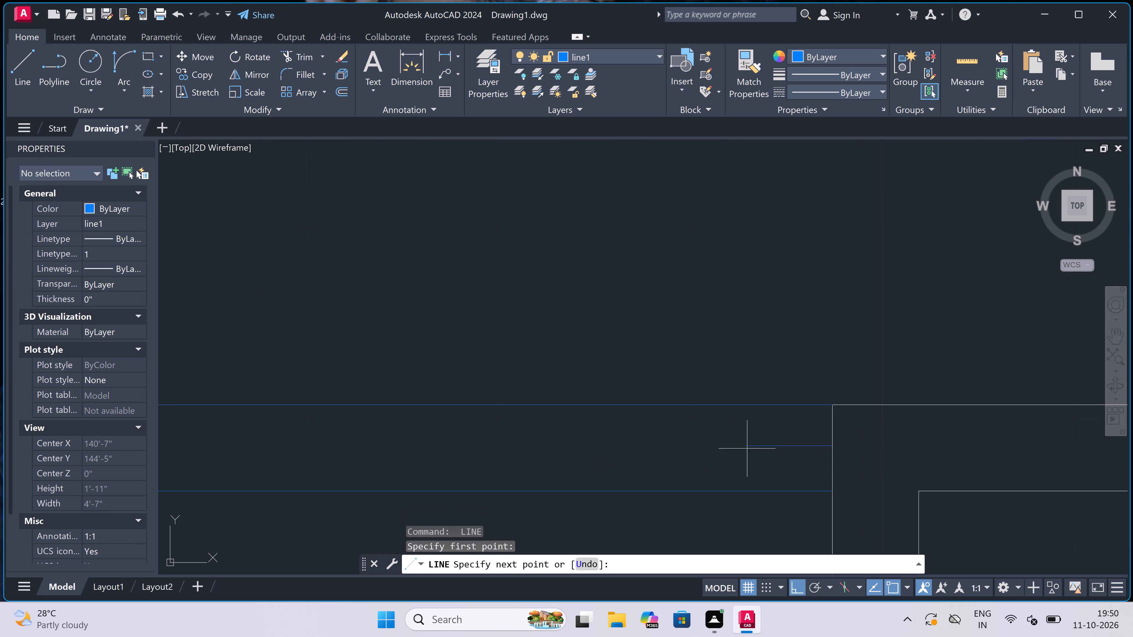
scroll(542, 449, "down", 2)
scroll(419, 448, "up", 2)
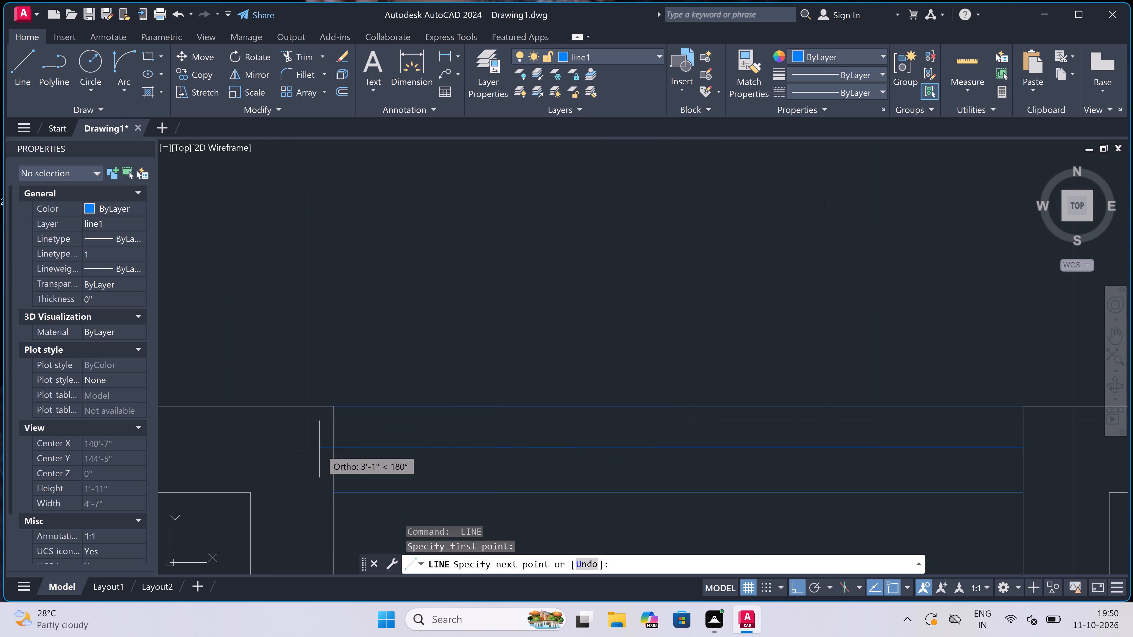
left_click(334, 448)
key("Escape")
Draw three window lines across the 5' opening west of the central partition: at the inner face, the jamb midpoint and halfway between them.
scroll(354, 414, "down", 3)
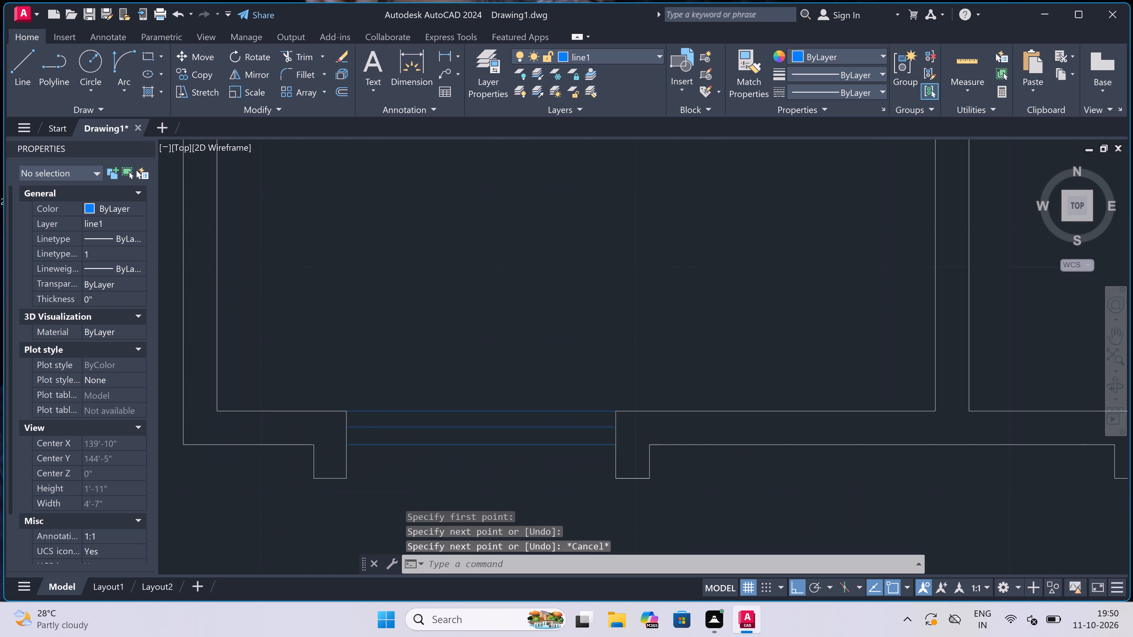
scroll(354, 414, "down", 3)
scroll(696, 412, "up", 2)
key("space")
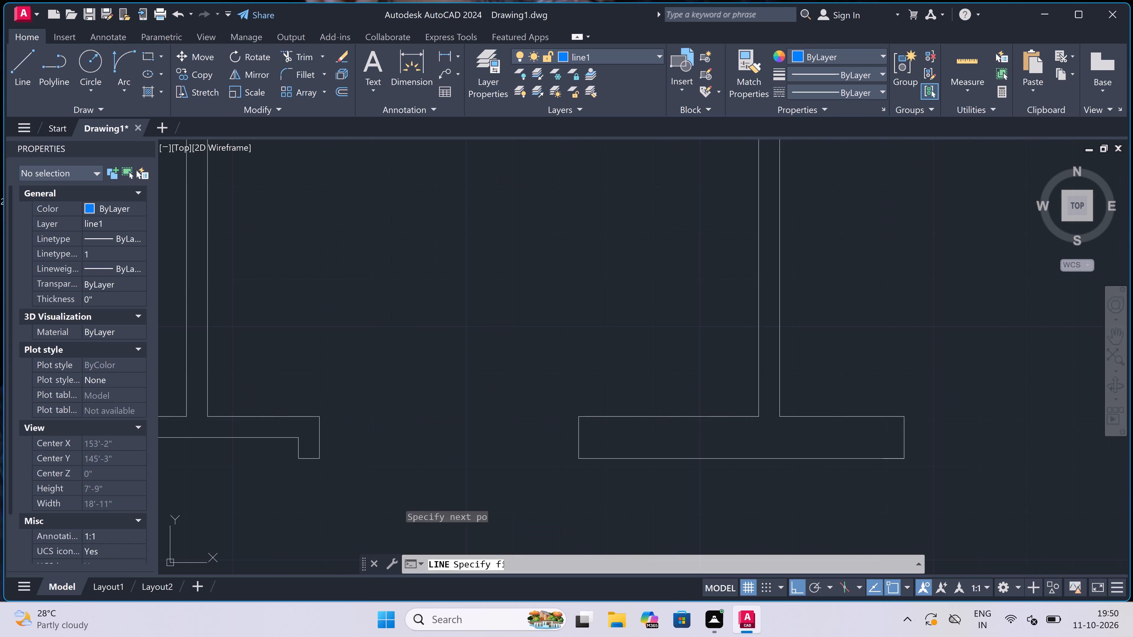
left_click(578, 415)
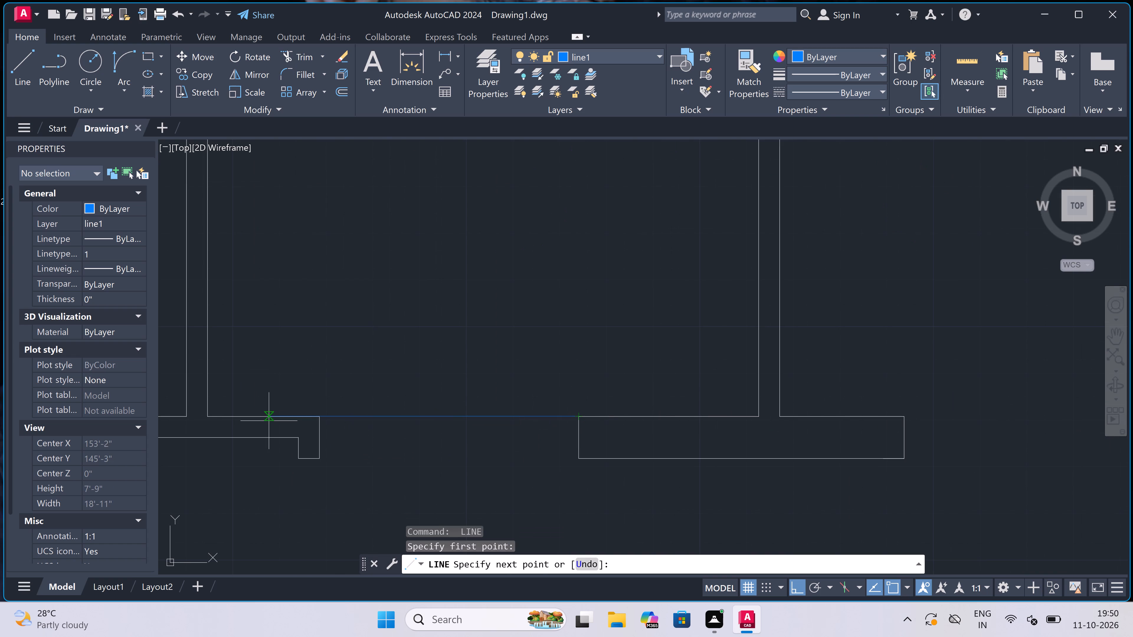
left_click(319, 416)
scroll(319, 416, "up", 2)
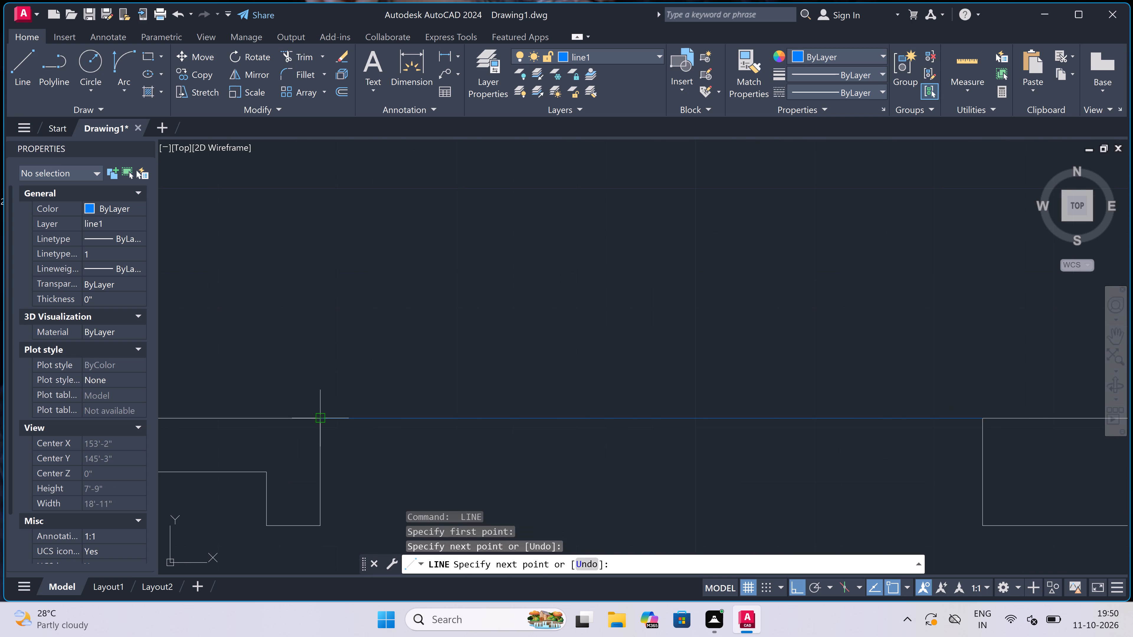
key("Escape")
key("space")
left_click_drag(323, 475, 331, 475)
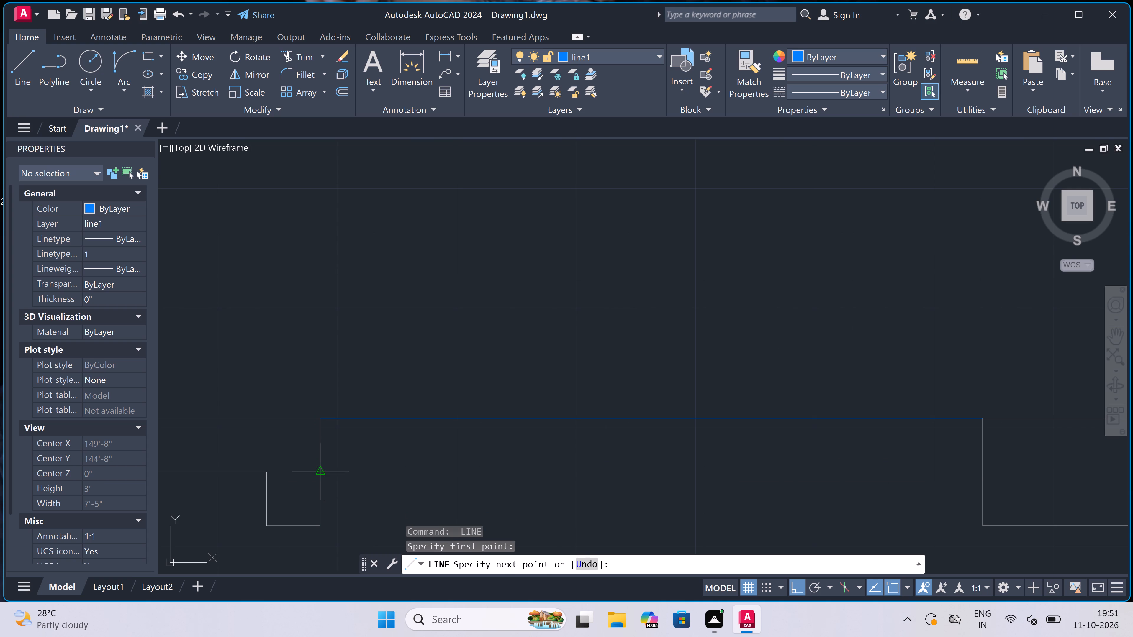
left_click(981, 468)
key("Escape")
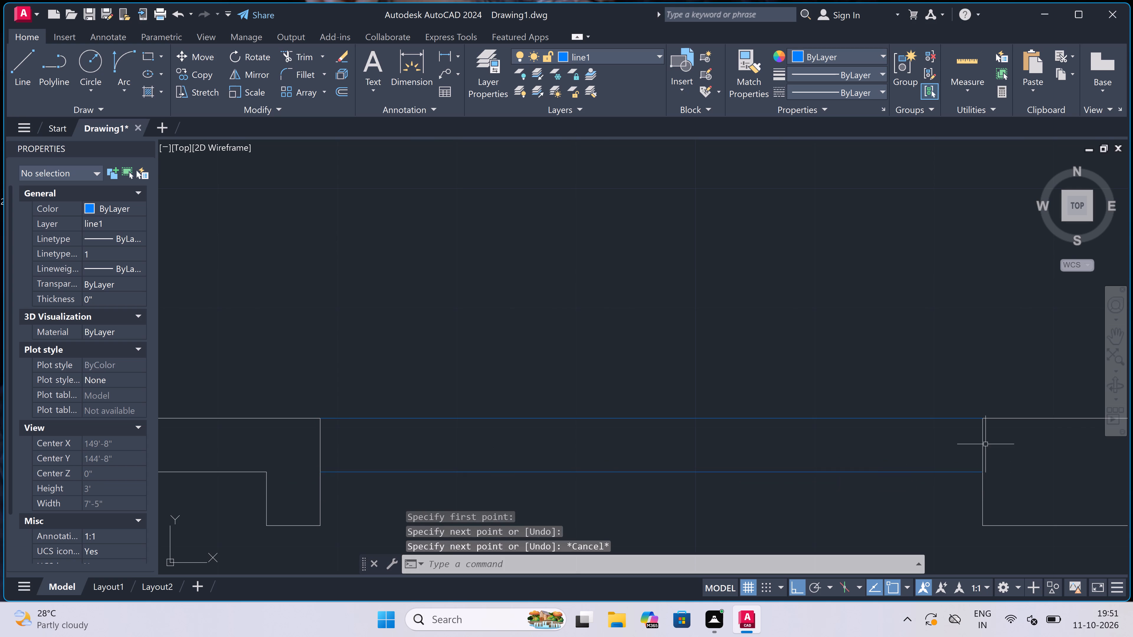
key("space")
left_click_drag(984, 445, 981, 445)
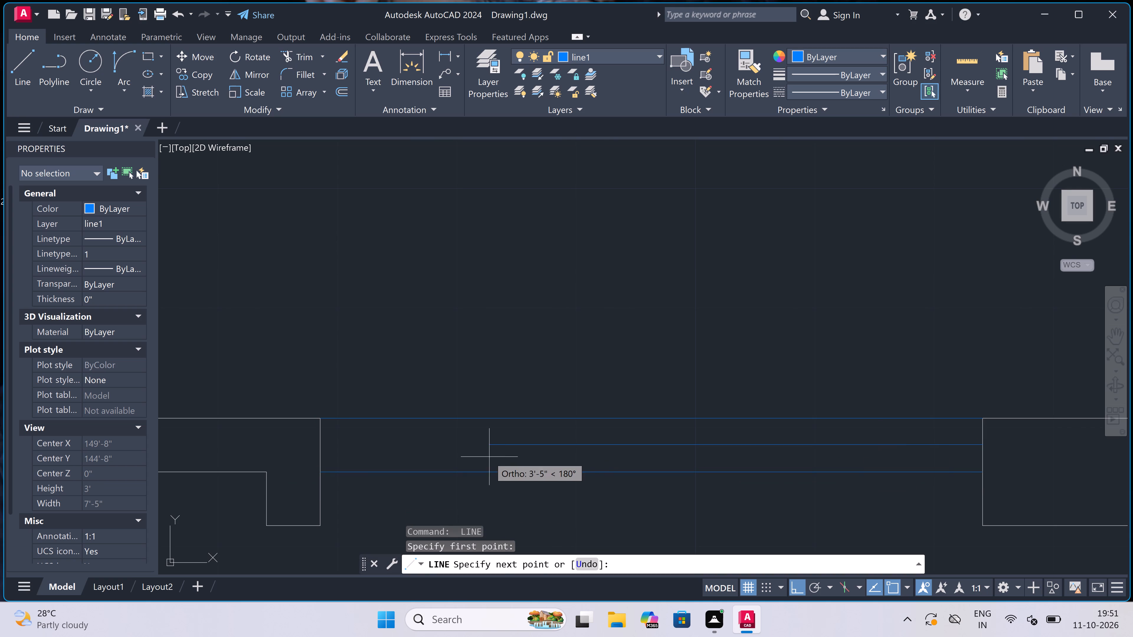
left_click(324, 444)
key("Escape")
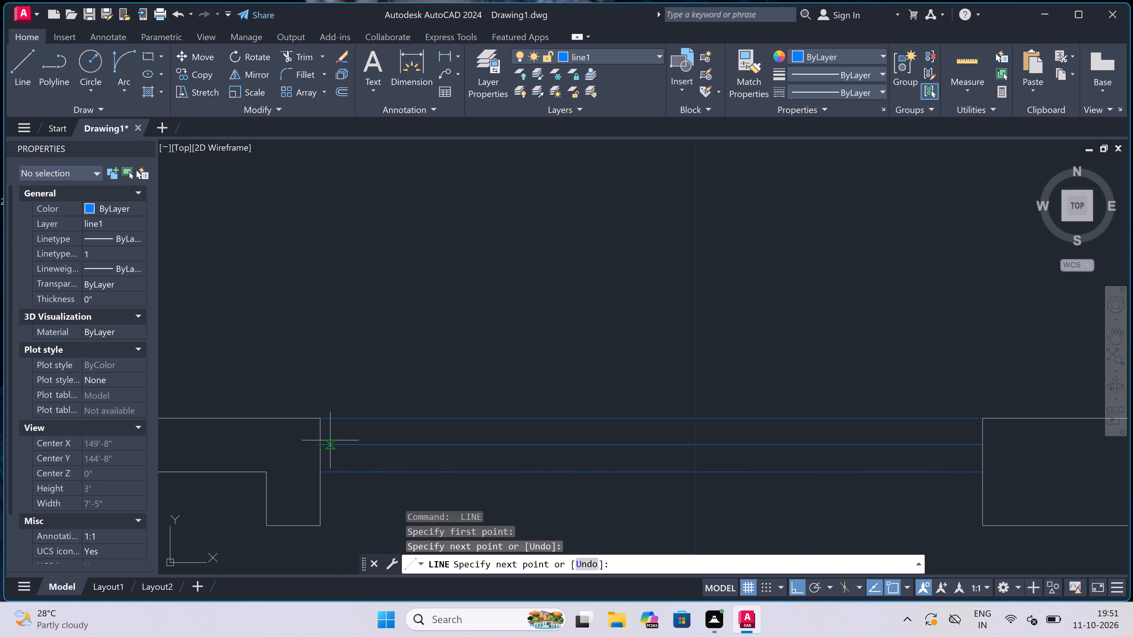
Draw two window lines across the 5' south wall opening east of the central partition, at the inner face and jamb midpoints.
scroll(346, 400, "down", 5)
key("space")
scroll(498, 403, "up", 3)
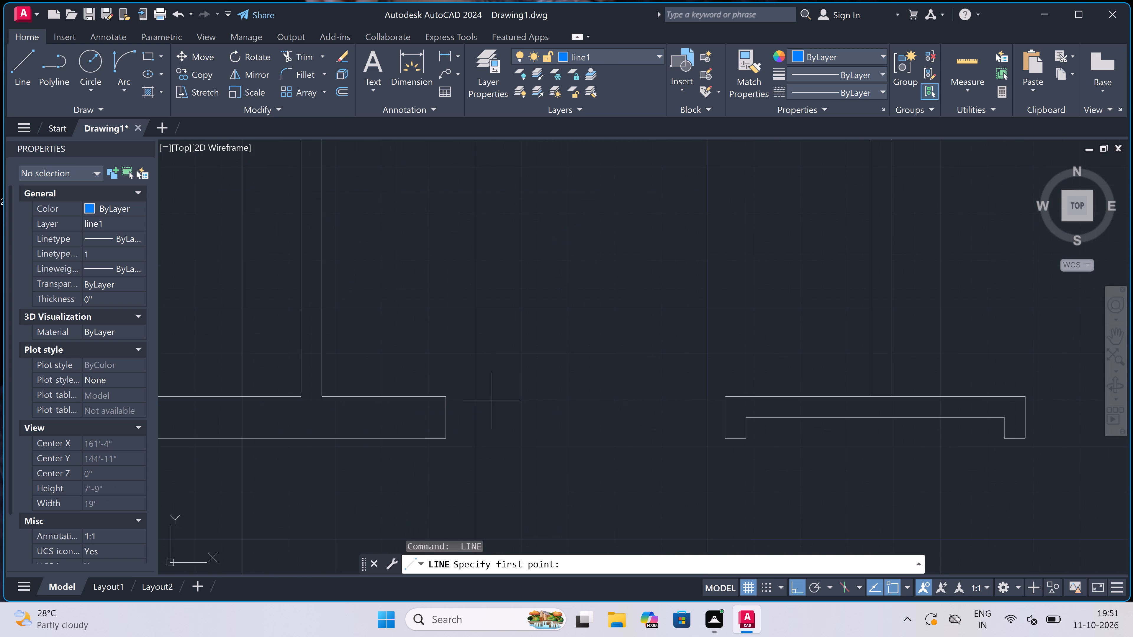
double_click(453, 397)
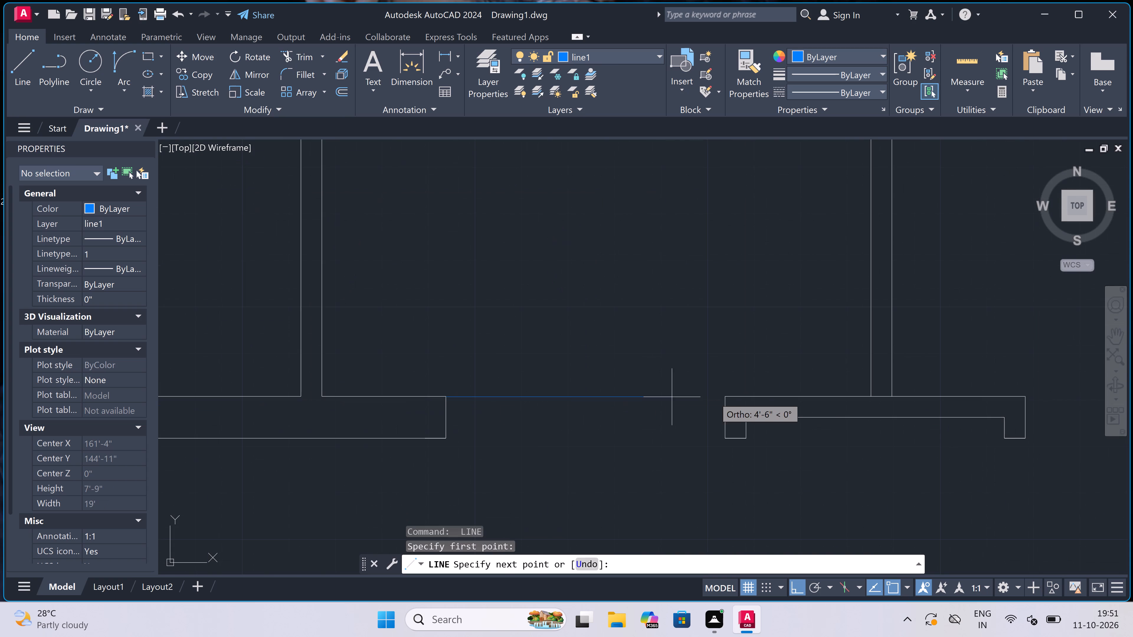
left_click(722, 397)
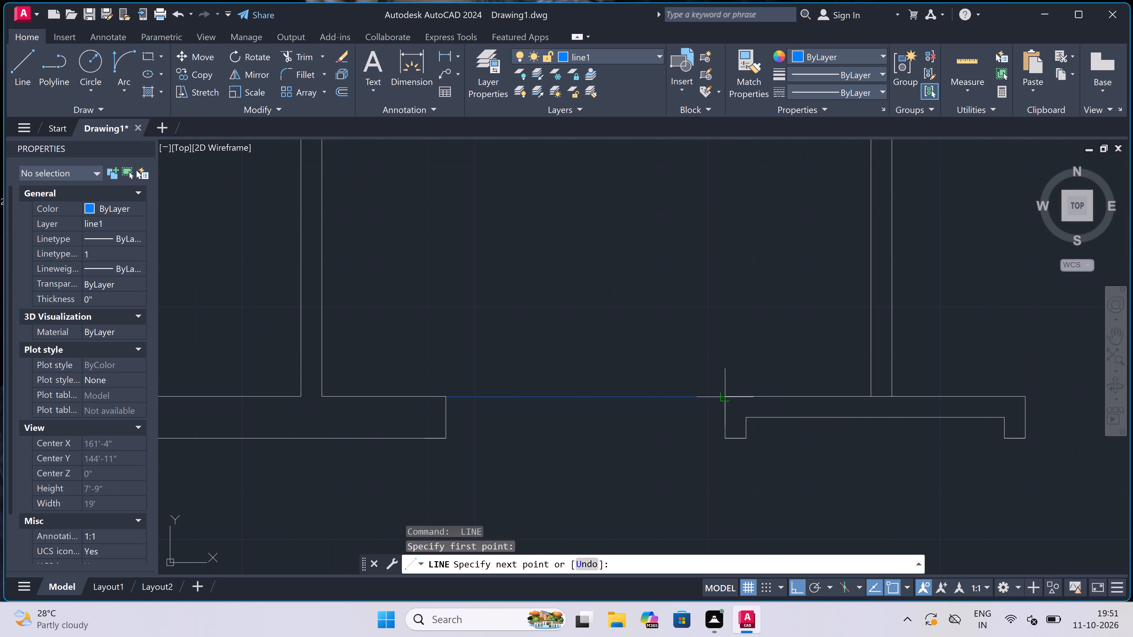
key("Escape")
key("space")
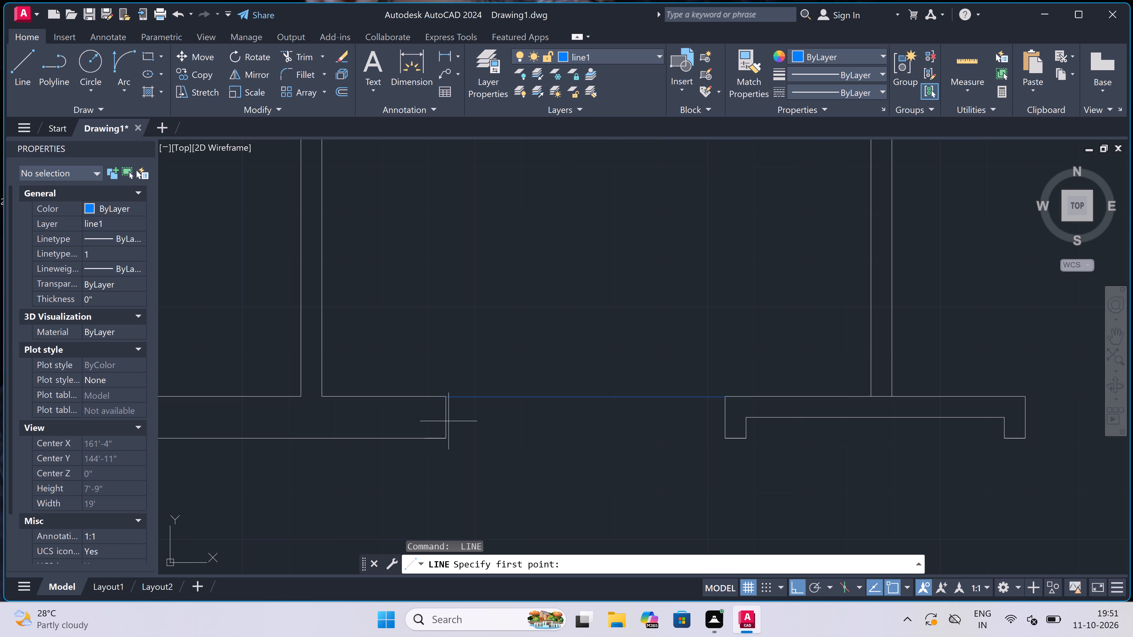
left_click_drag(450, 418, 452, 418)
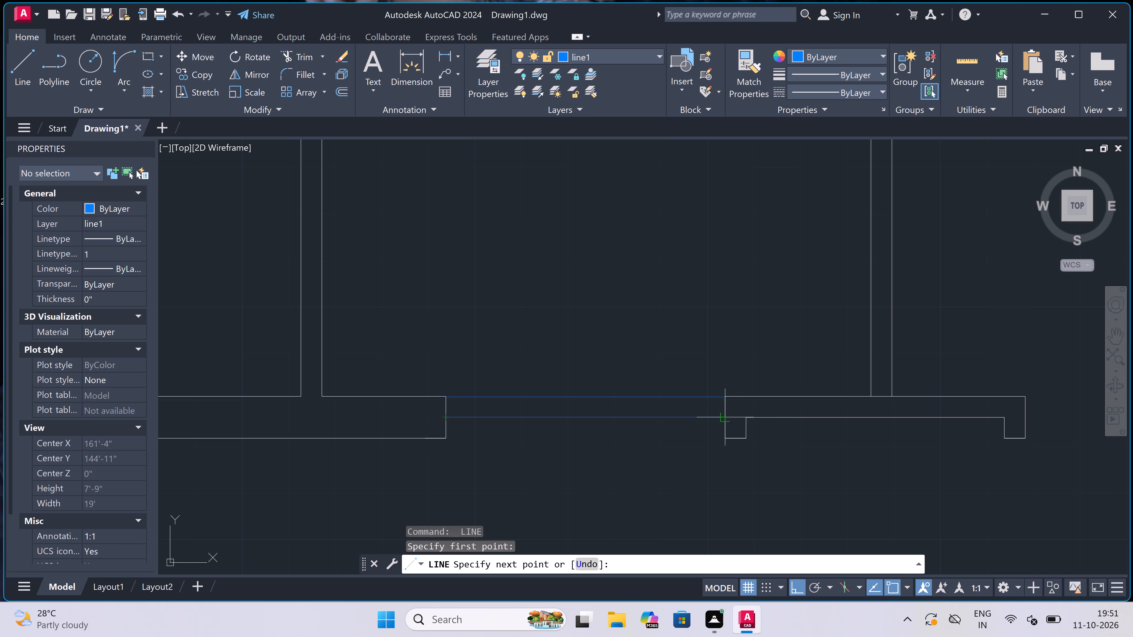
left_click(725, 416)
scroll(724, 413, "up", 2)
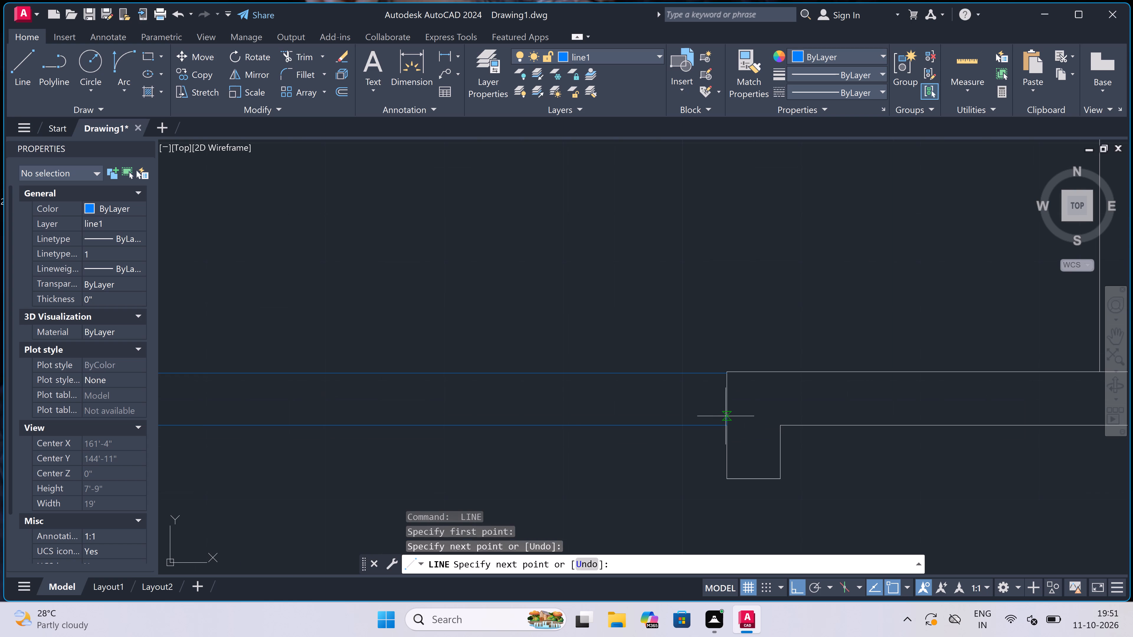
key("Escape")
Draw the middle window line across the same 5' opening, halfway between its two existing window lines.
key("space")
left_click(728, 398)
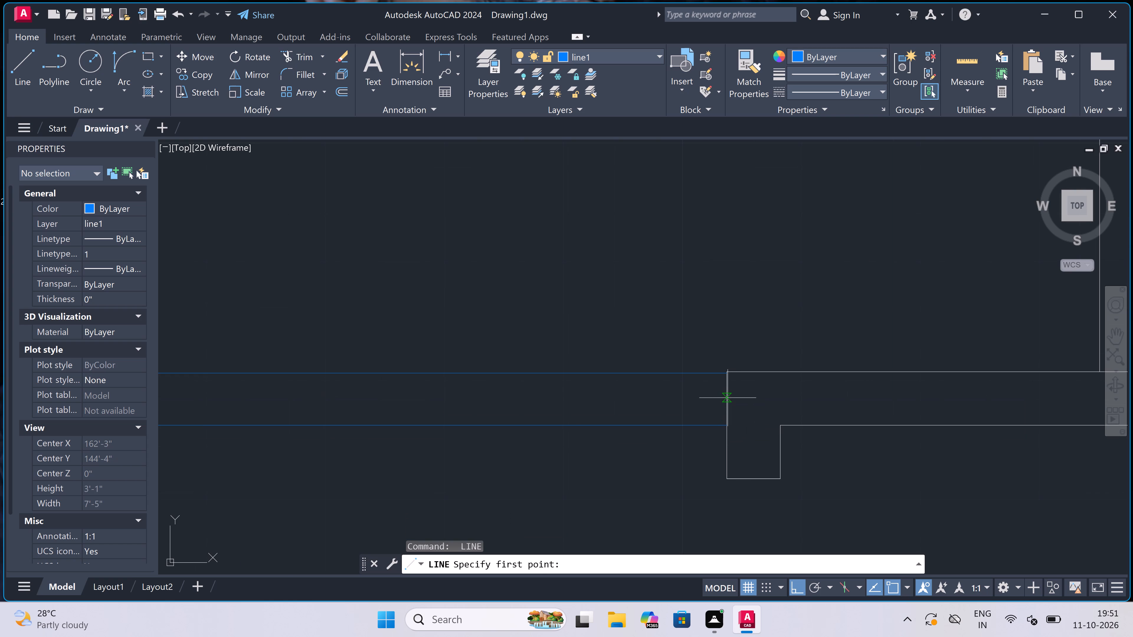
scroll(366, 412, "down", 2)
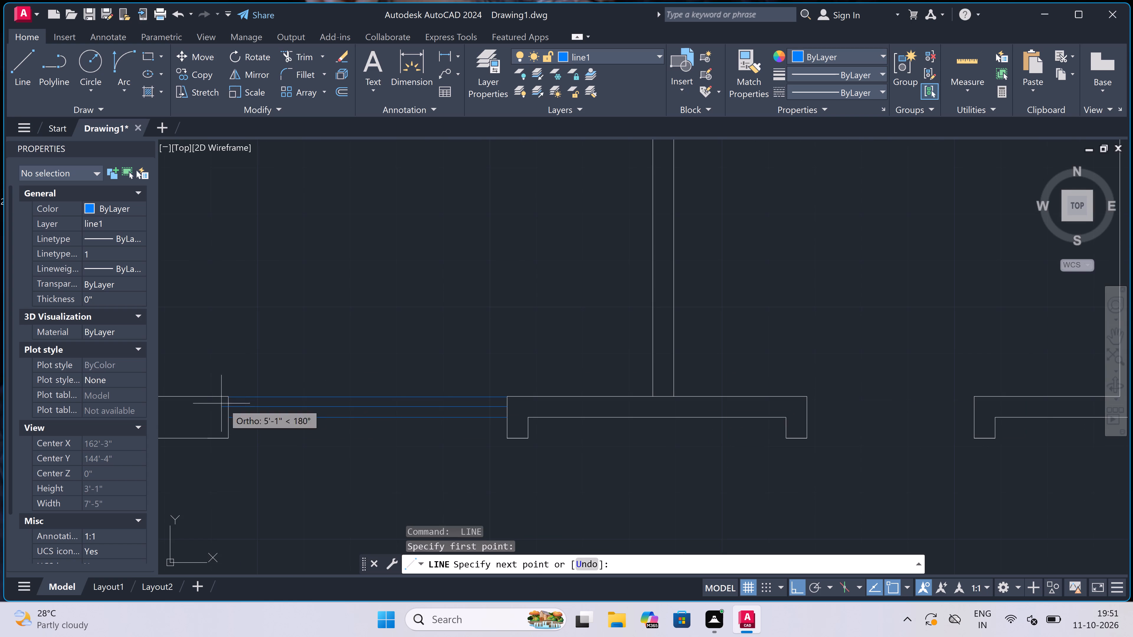
scroll(224, 403, "up", 3)
left_click(244, 417)
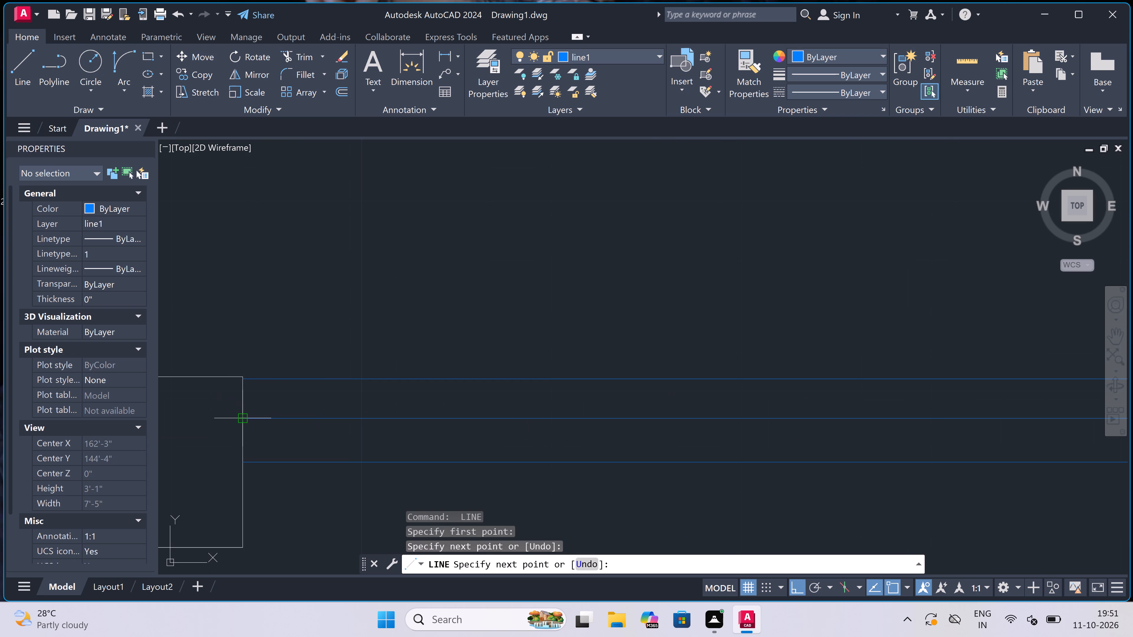
key("Escape")
Draw two window lines across the 3' opening near the southeast corner, at the inner face and at the jambs' midpoints.
scroll(248, 414, "down", 4)
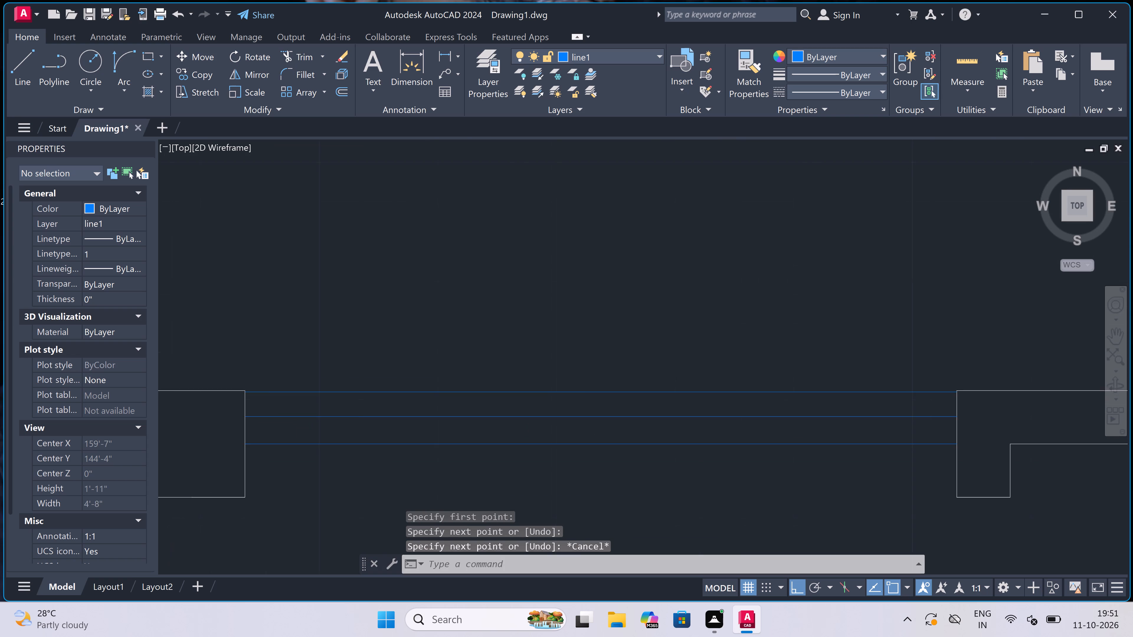
scroll(249, 414, "down", 3)
key("space")
scroll(395, 409, "up", 3)
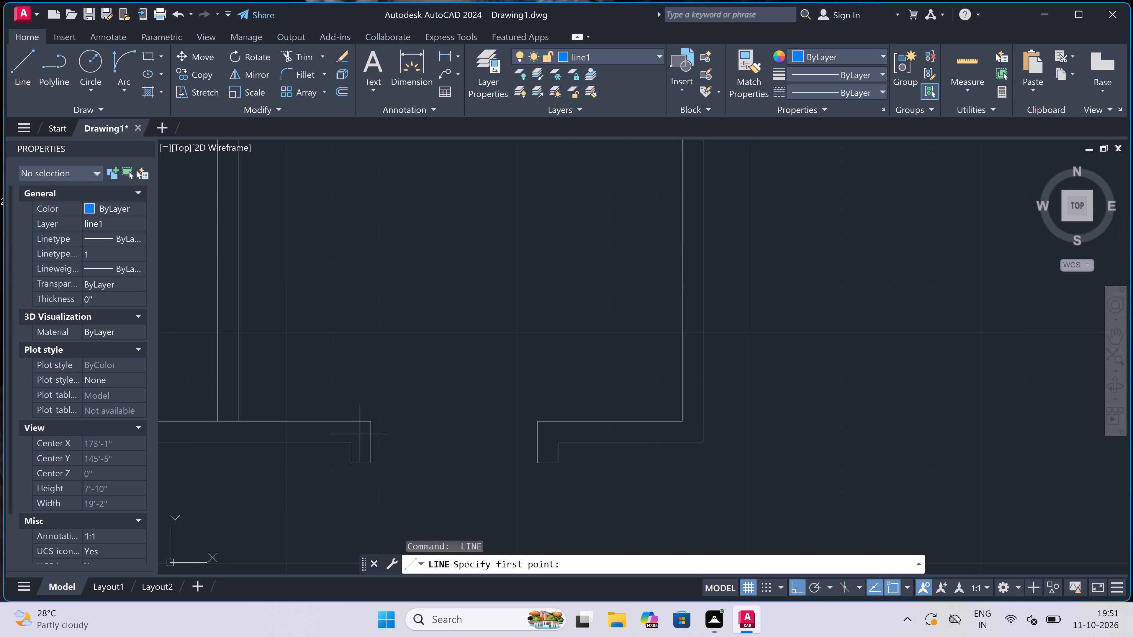
left_click(373, 422)
left_click(541, 421)
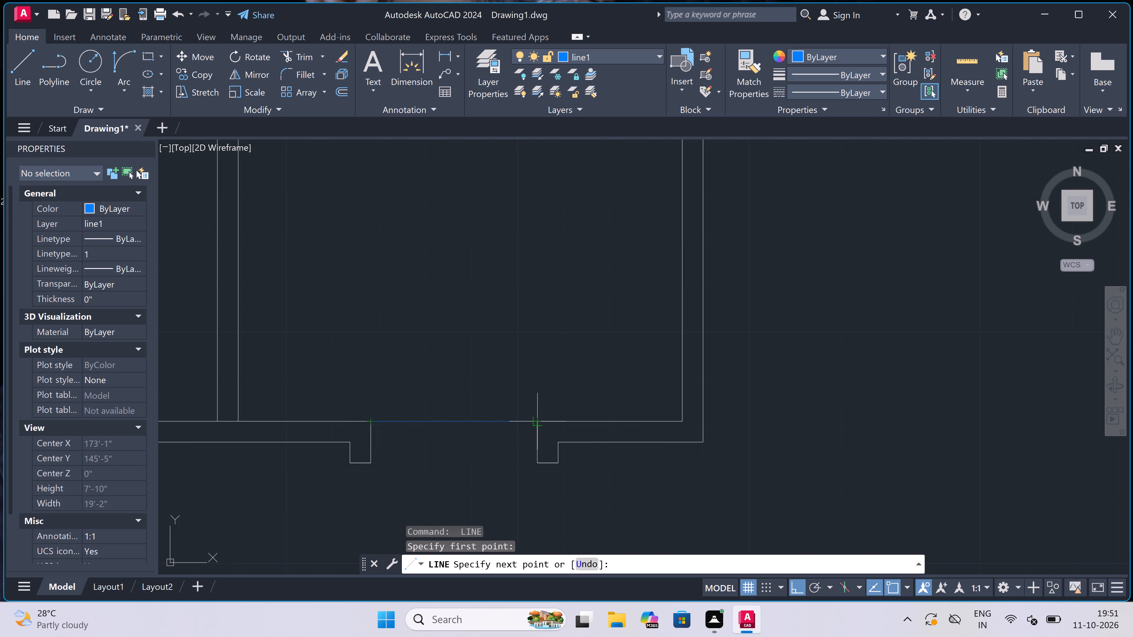
key("Escape")
key("space")
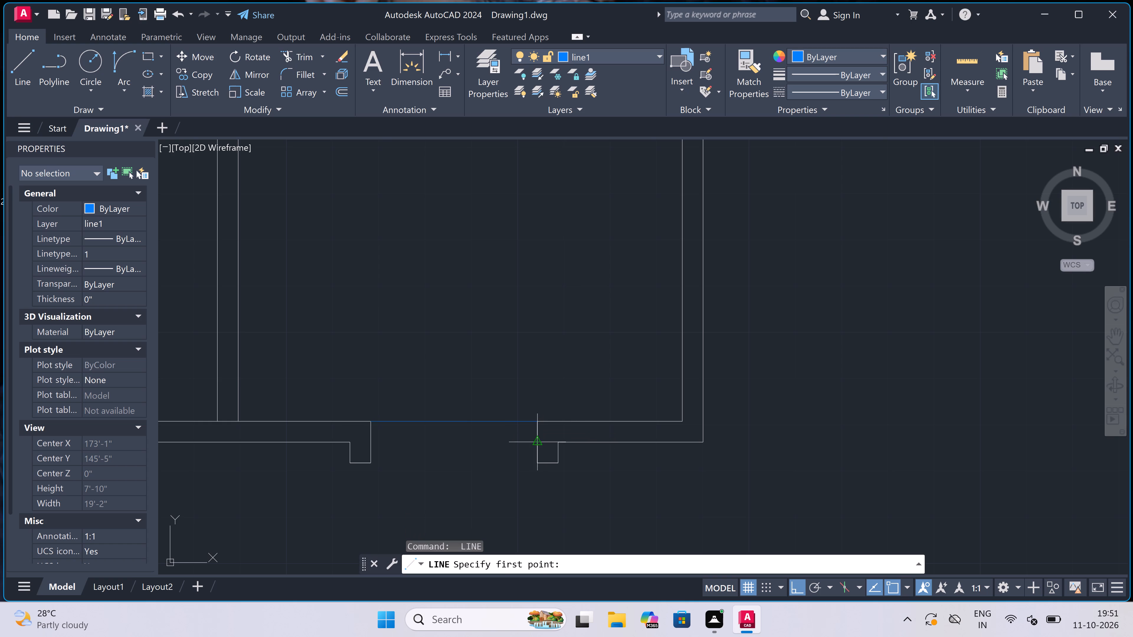
double_click(541, 439)
scroll(373, 429, "up", 2)
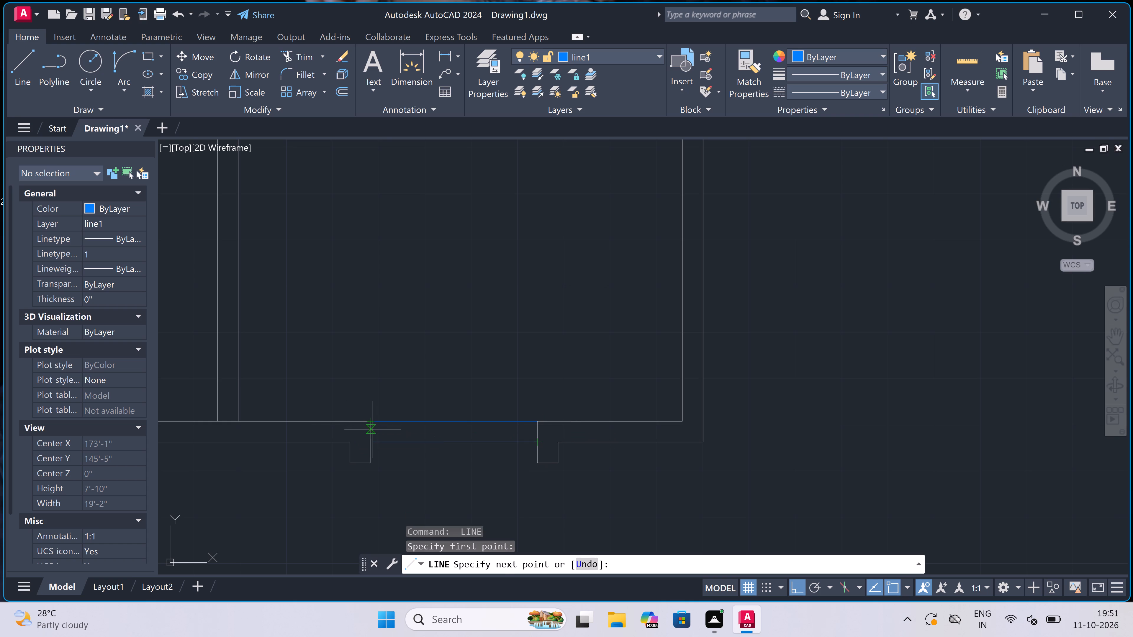
scroll(373, 429, "up", 1)
left_click(369, 480)
key("Escape")
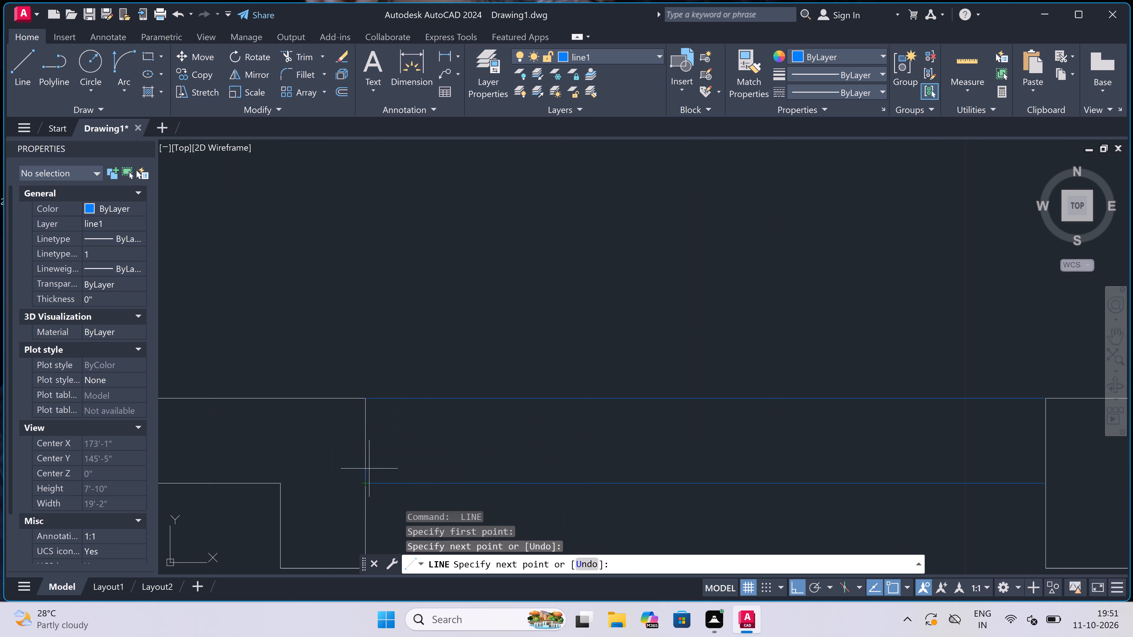
Draw the middle window line across the southeast 3' opening, halfway between its two existing window lines.
key("space")
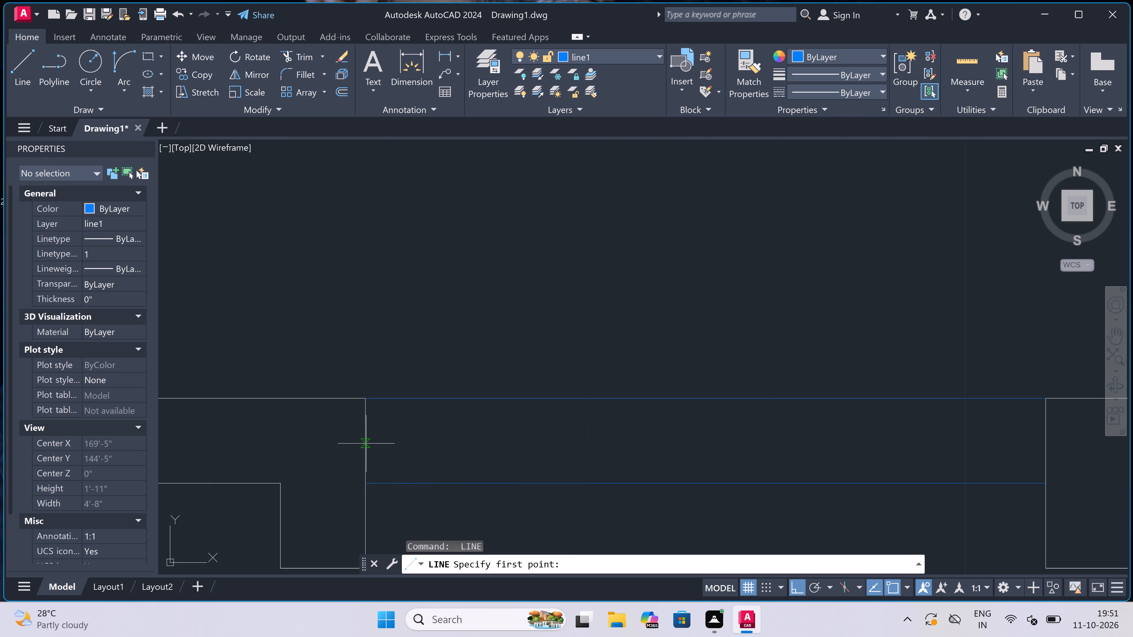
left_click(366, 441)
scroll(568, 442, "down", 3)
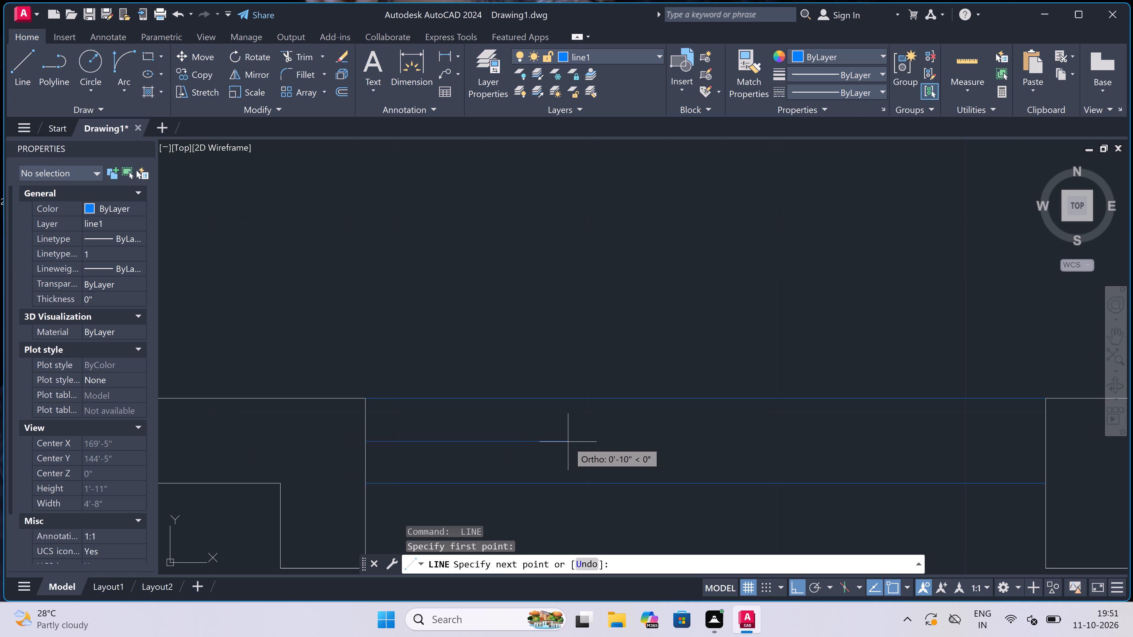
scroll(682, 442, "up", 3)
left_click(696, 441)
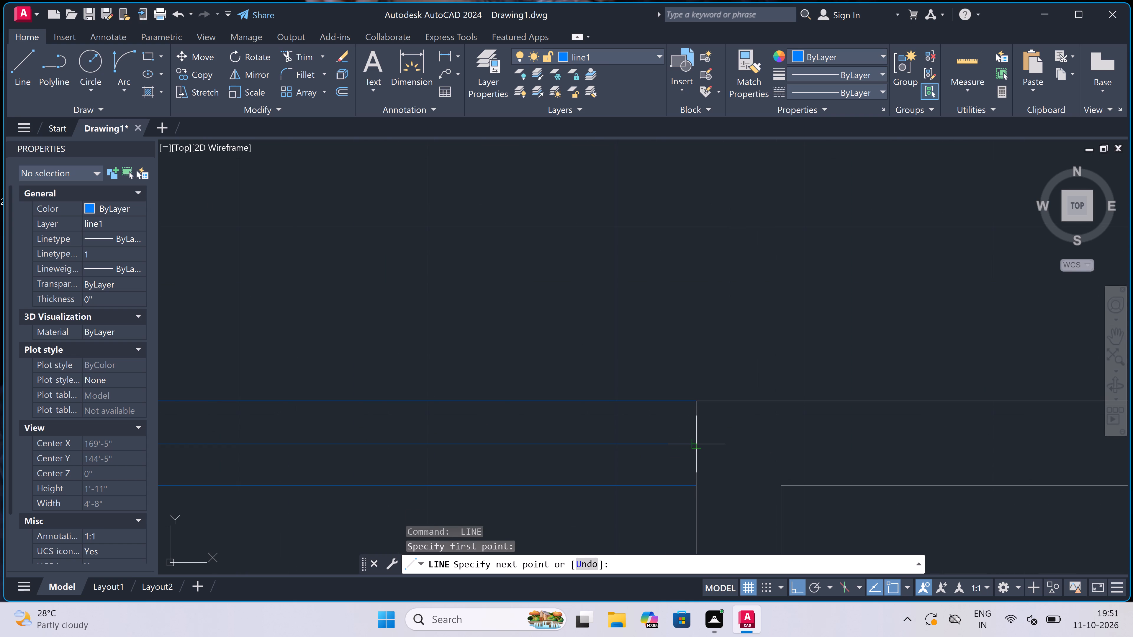
key("Escape")
Make line 2 the current layer.
scroll(508, 400, "down", 4)
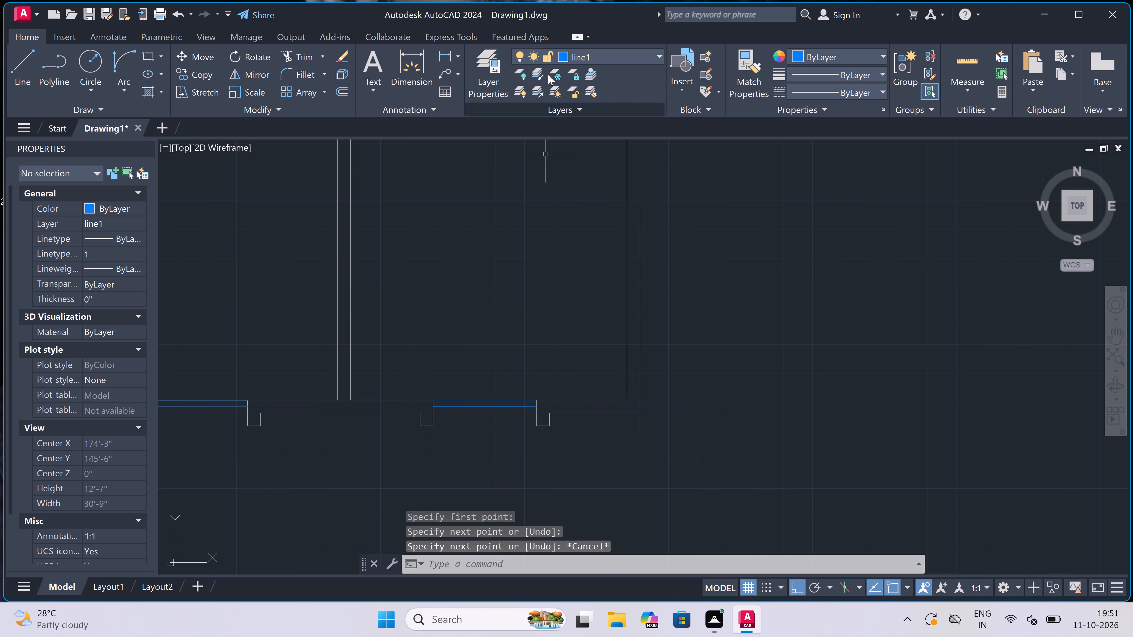
left_click(601, 56)
left_click(586, 91)
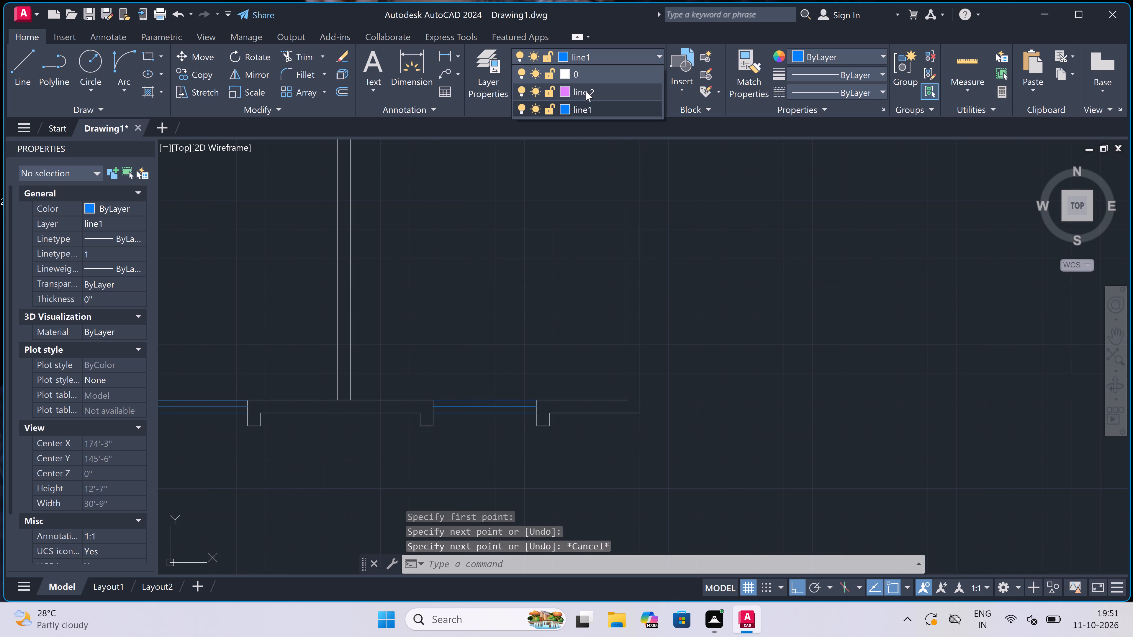
Draw a line along the outer face across the 3' and 5' south wall openings east of the central partition.
key("space")
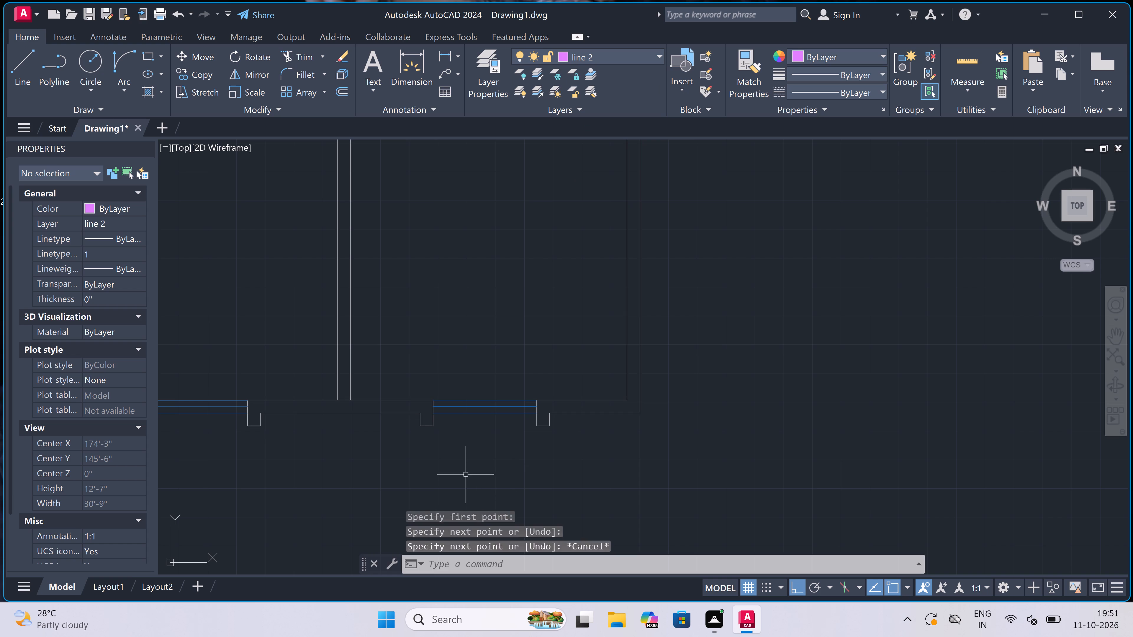
left_click(435, 426)
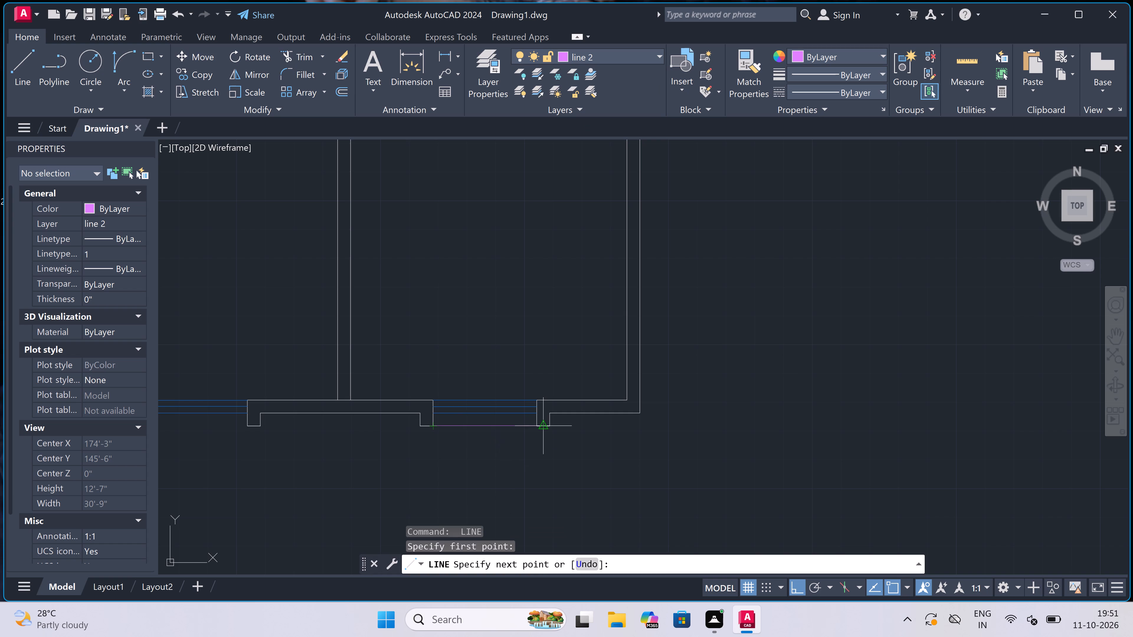
left_click(534, 428)
key("Escape")
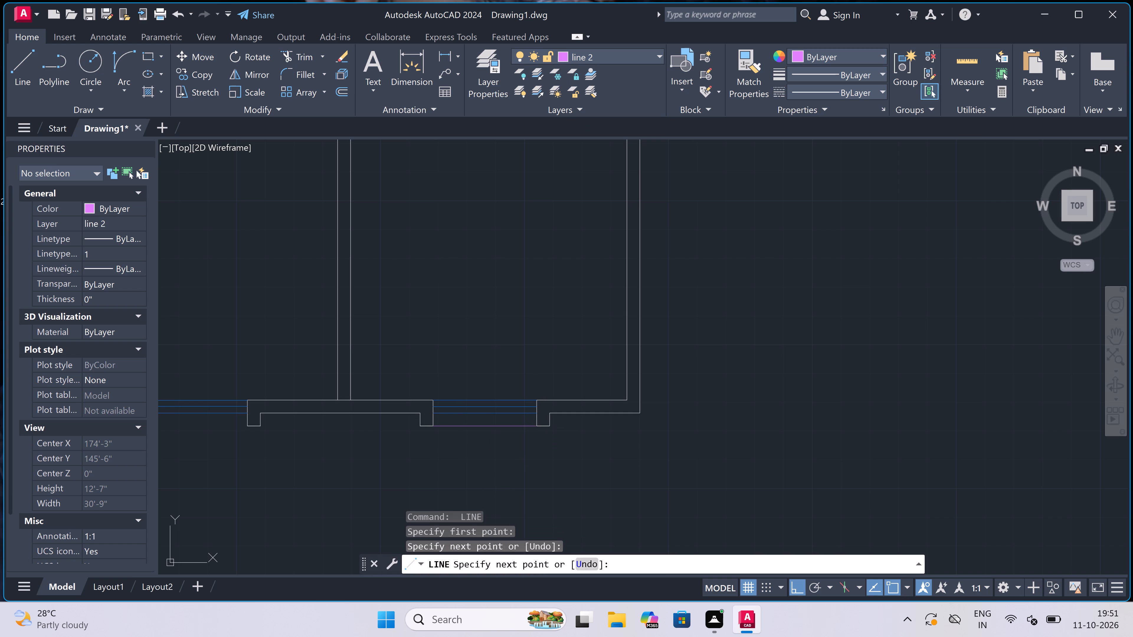
key("space")
scroll(534, 428, "down", 3)
scroll(450, 451, "down", 3)
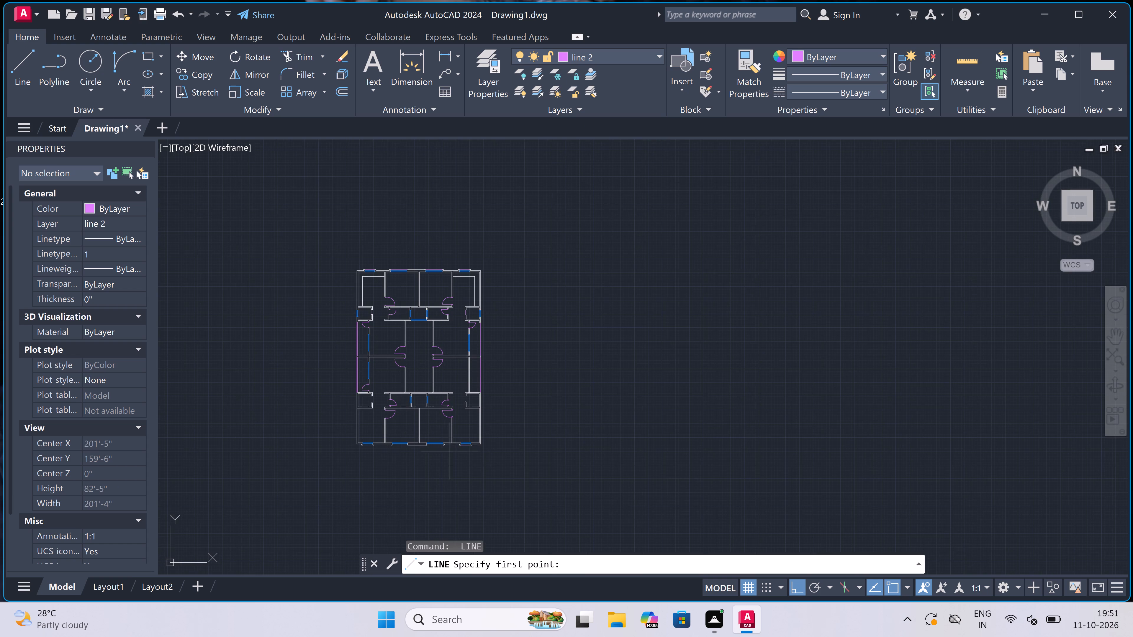
scroll(430, 437, "up", 4)
scroll(421, 498, "up", 2)
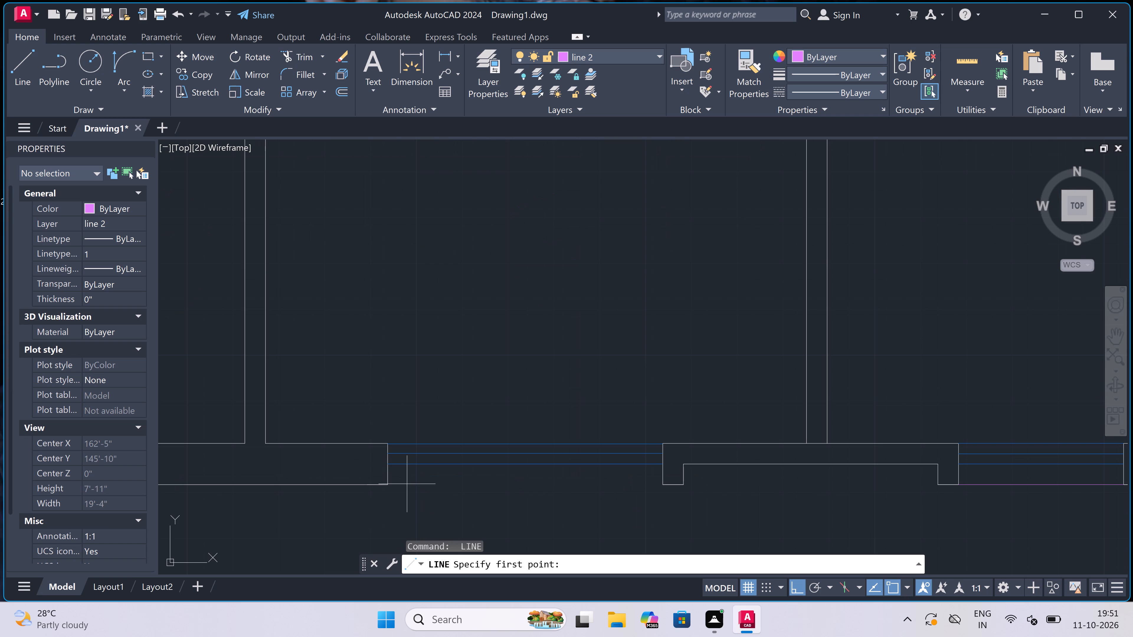
left_click_drag(390, 482, 394, 482)
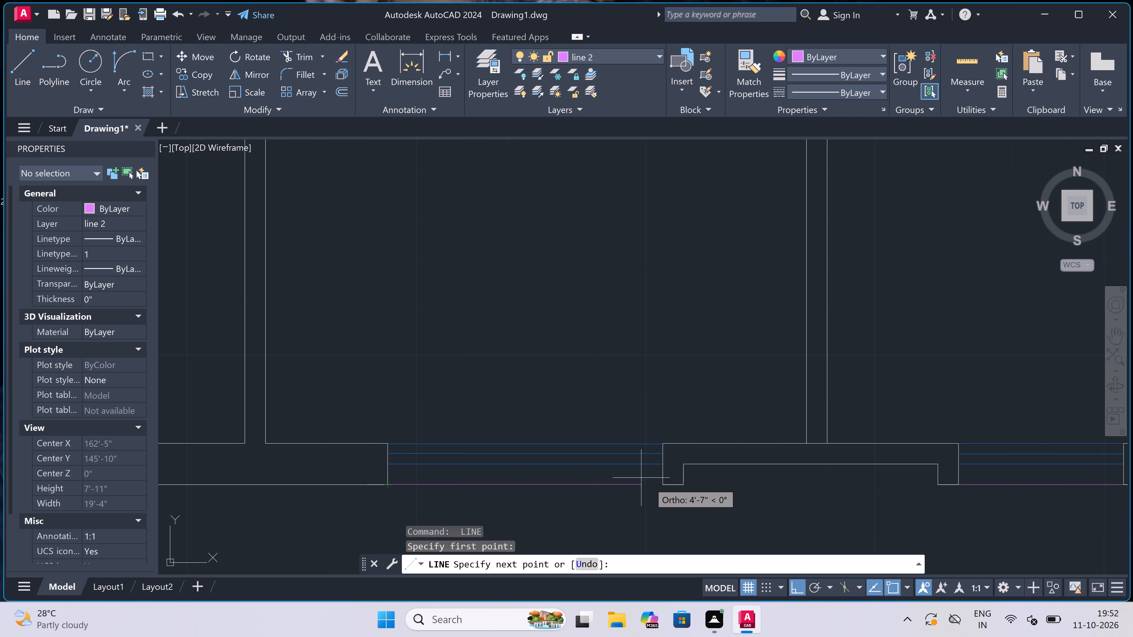
left_click(665, 485)
key("Escape")
Draw a line along the outer face across the 5' and 3' south wall openings west of the central partition.
key("space")
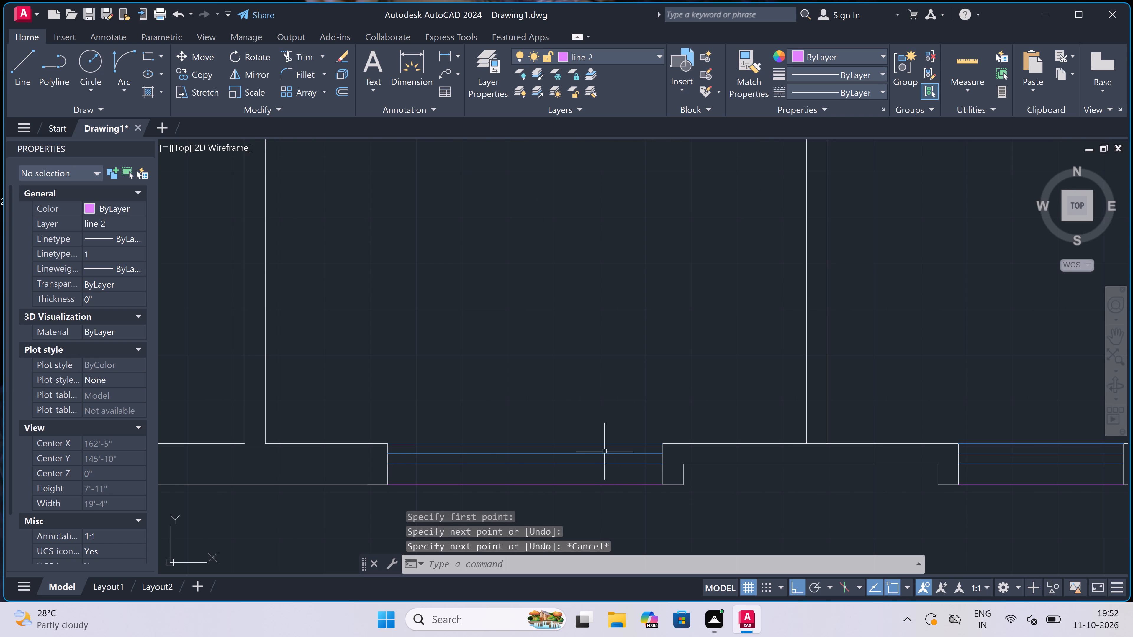
scroll(603, 451, "down", 3)
scroll(432, 460, "up", 2)
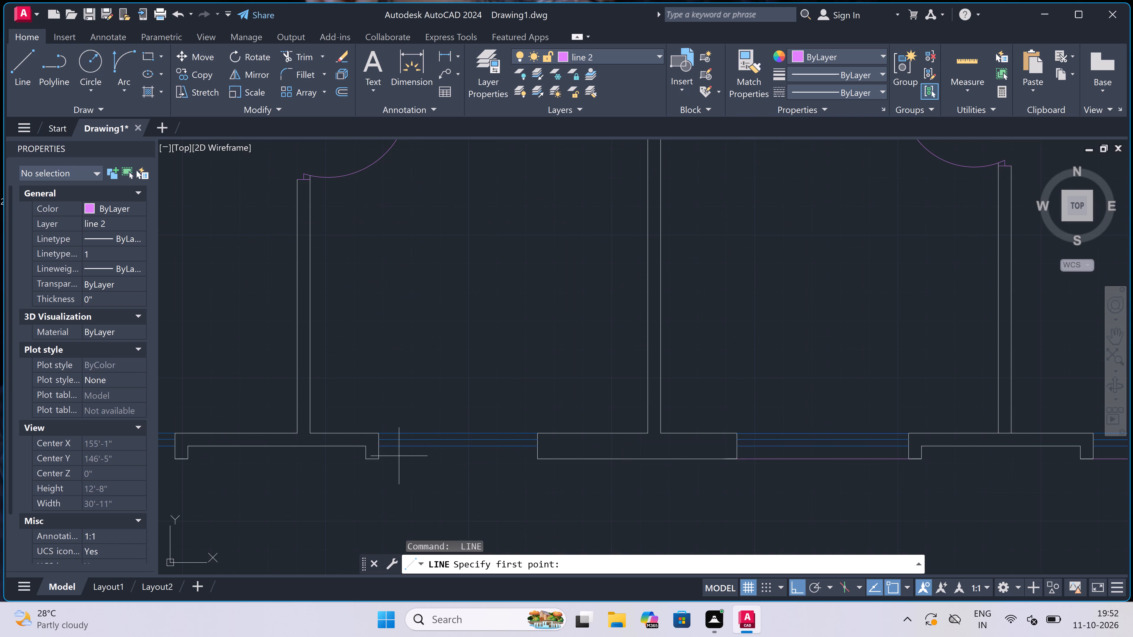
left_click_drag(384, 460, 387, 460)
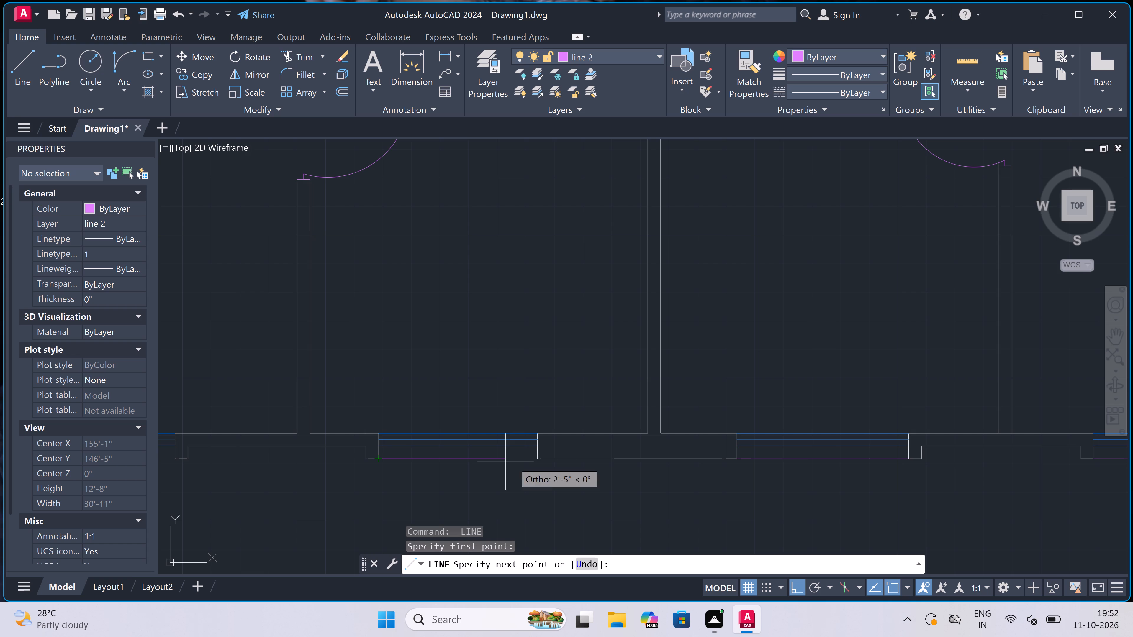
left_click(539, 458)
key("Escape")
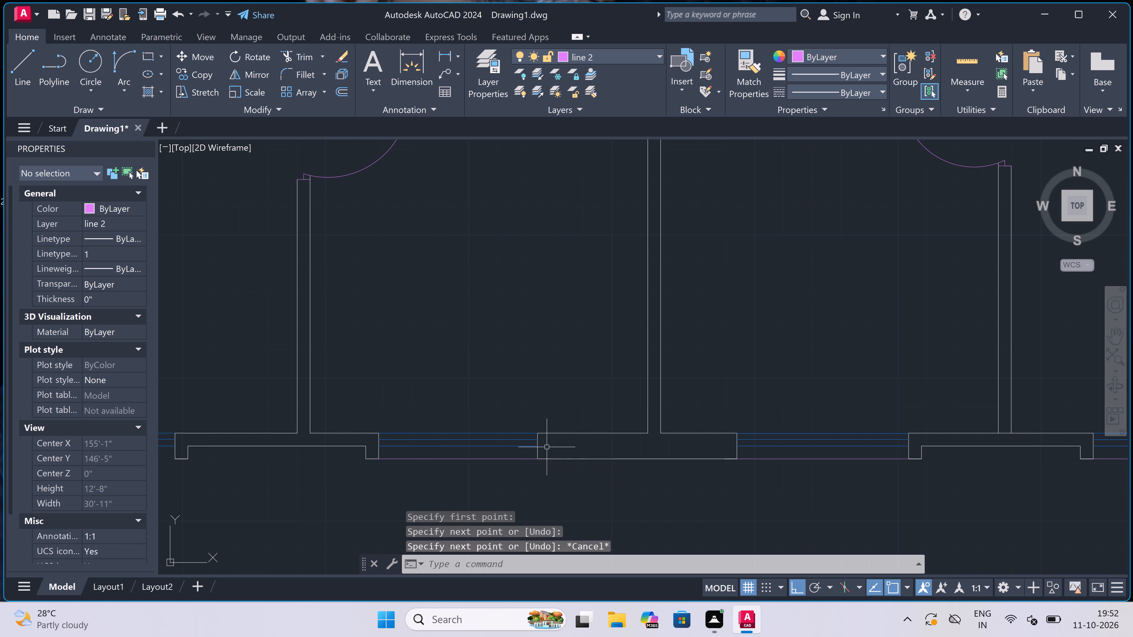
scroll(549, 426, "down", 4)
key("space")
scroll(448, 434, "up", 3)
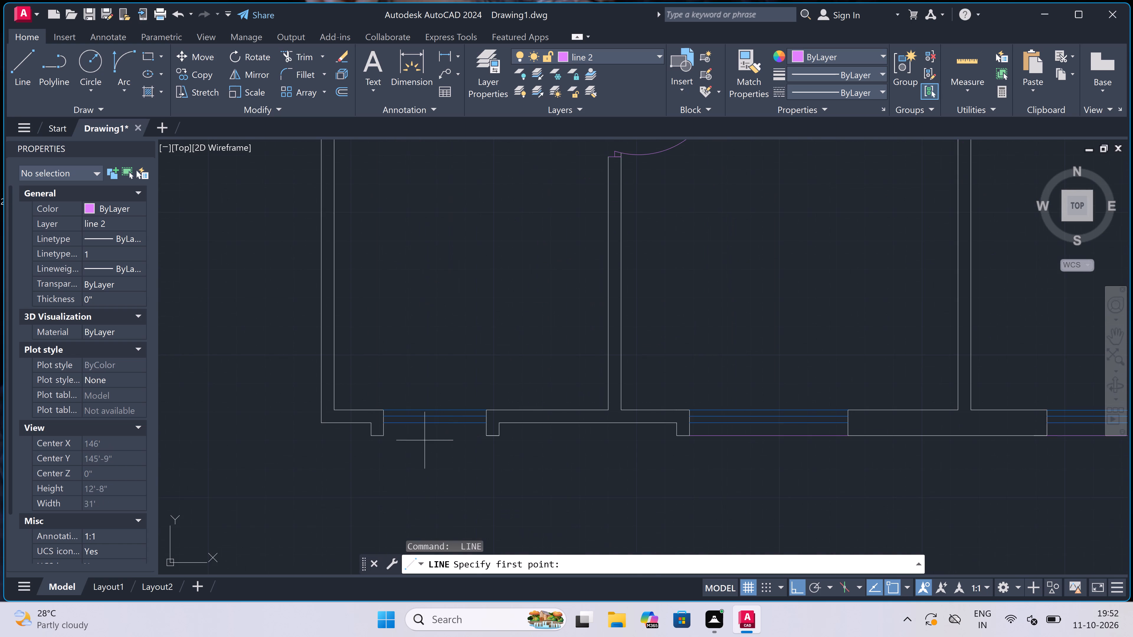
scroll(424, 440, "up", 1)
left_click(362, 437)
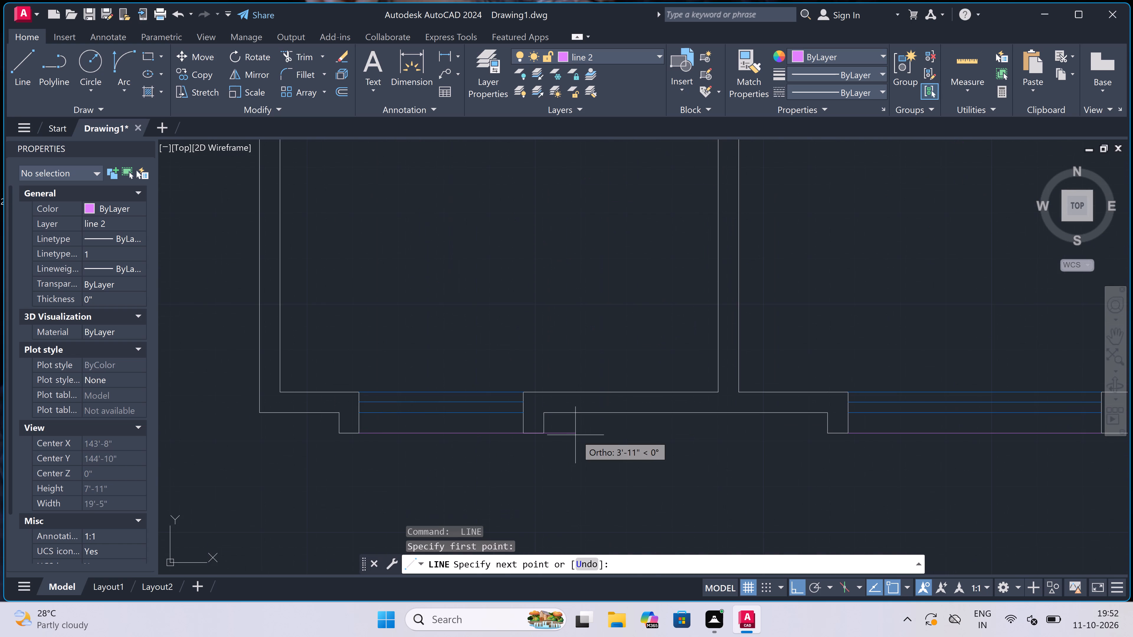
left_click(518, 432)
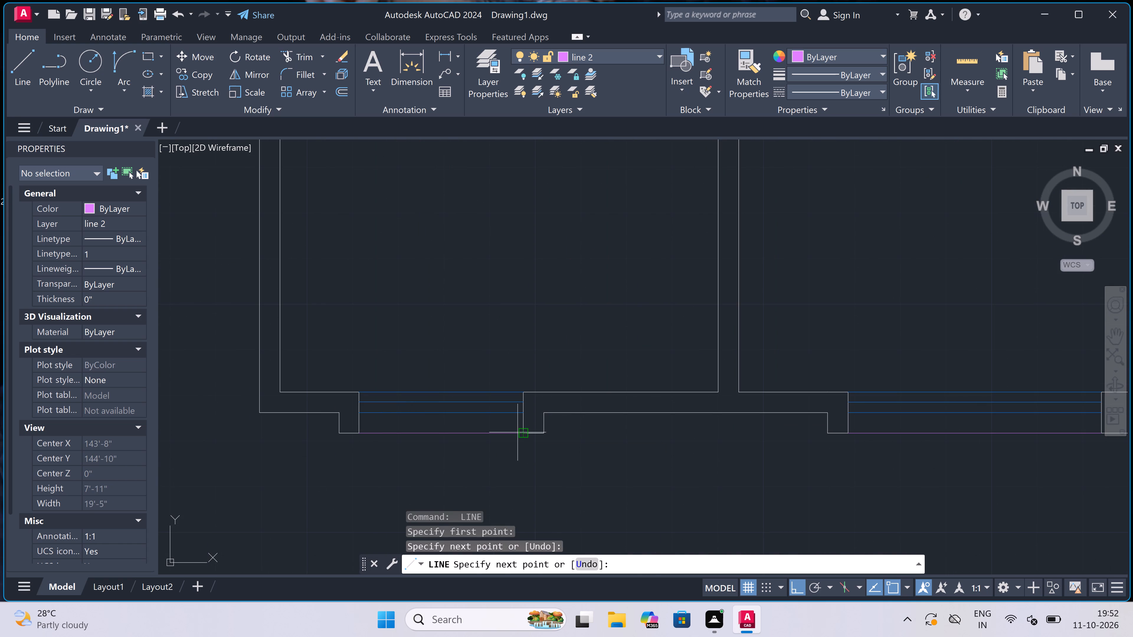
key("Escape")
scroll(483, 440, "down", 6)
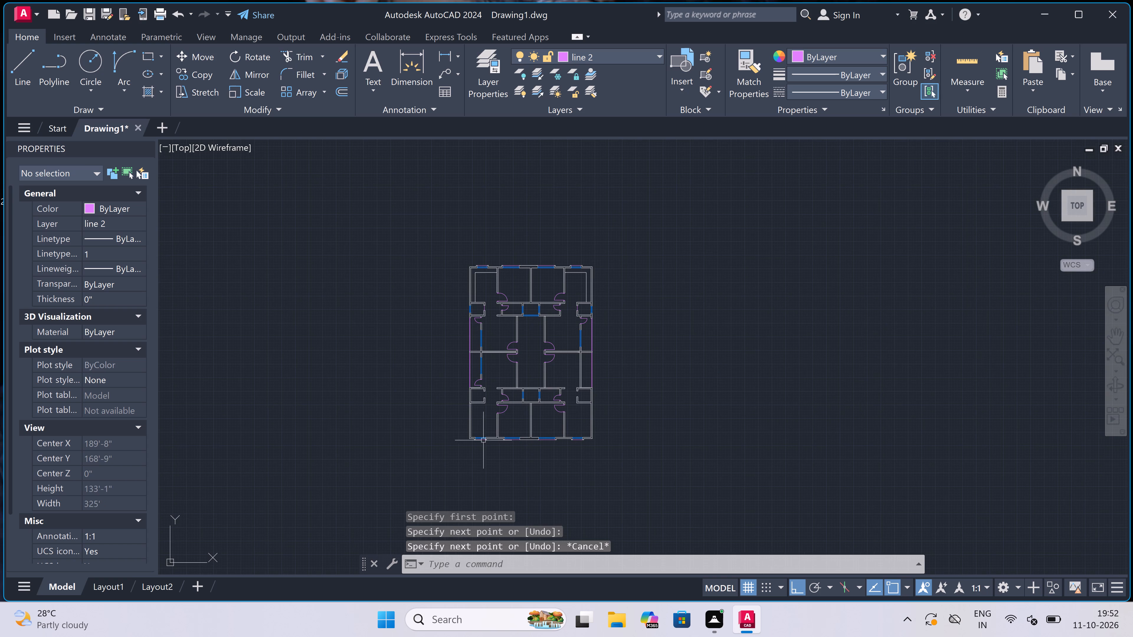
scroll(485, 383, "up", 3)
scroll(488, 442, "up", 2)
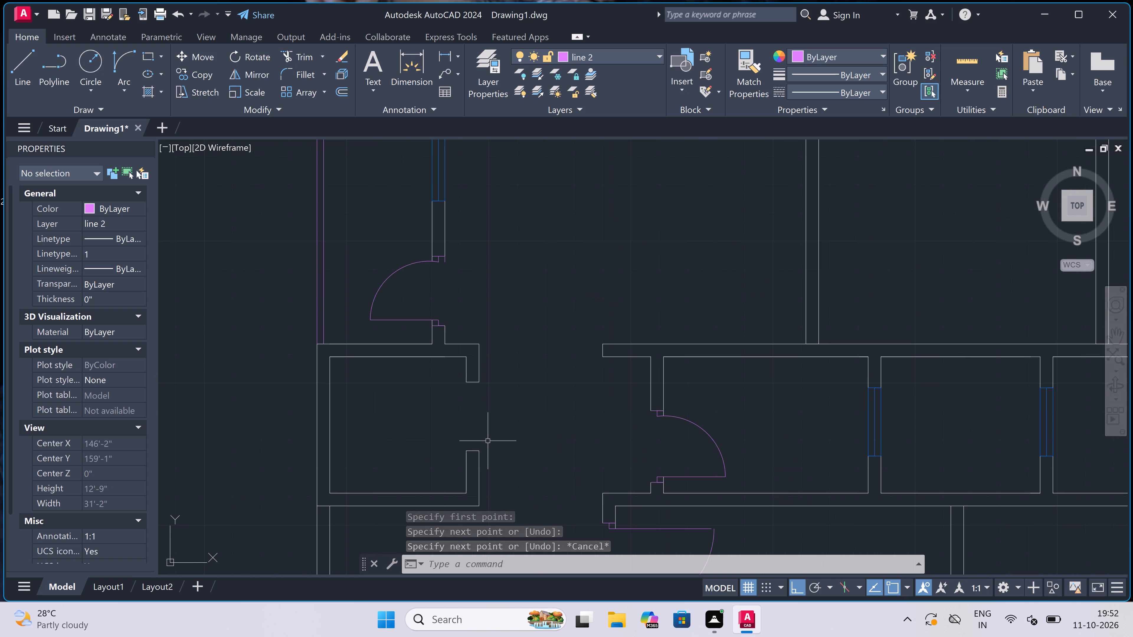
Draw a line along the wall centreline across the opening in the east wall of the small southwest room.
key("space")
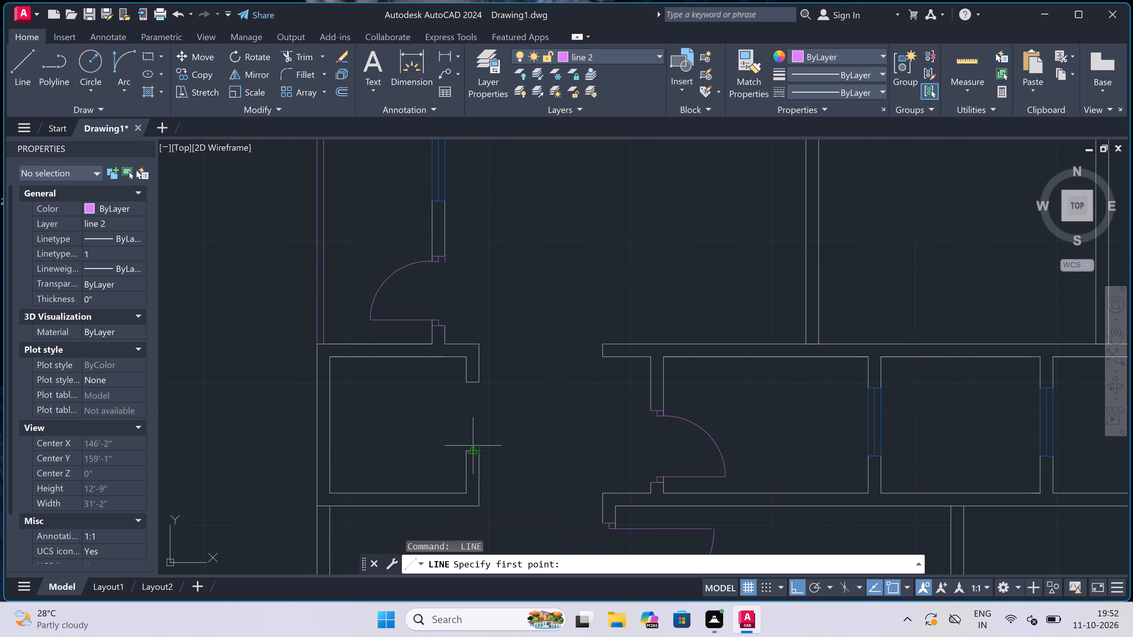
left_click(473, 446)
left_click(469, 377)
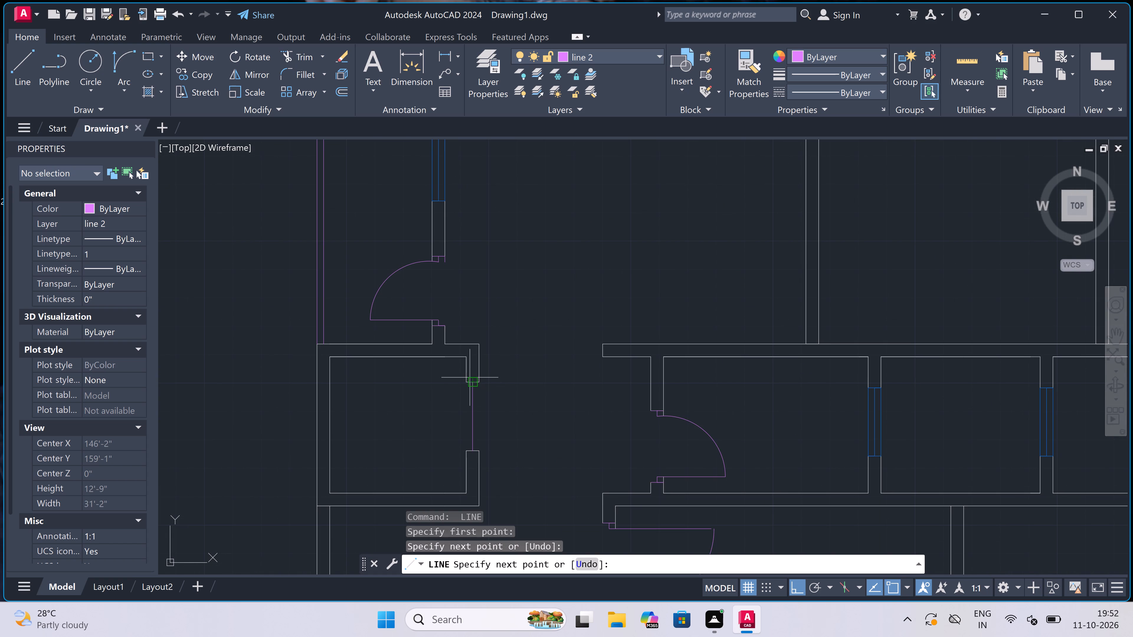
key("Escape")
Draw a line along the wall centreline across the opening in the west wall of the small southeast room.
scroll(397, 437, "down", 4)
key("space")
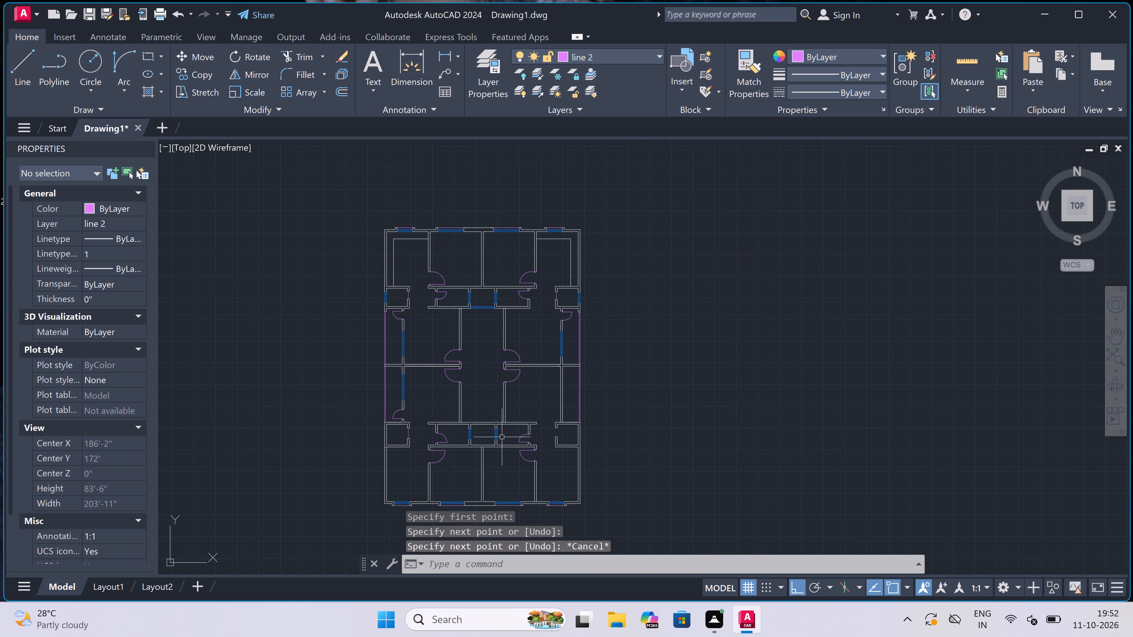
scroll(545, 434, "up", 2)
scroll(569, 438, "up", 2)
left_click(581, 447)
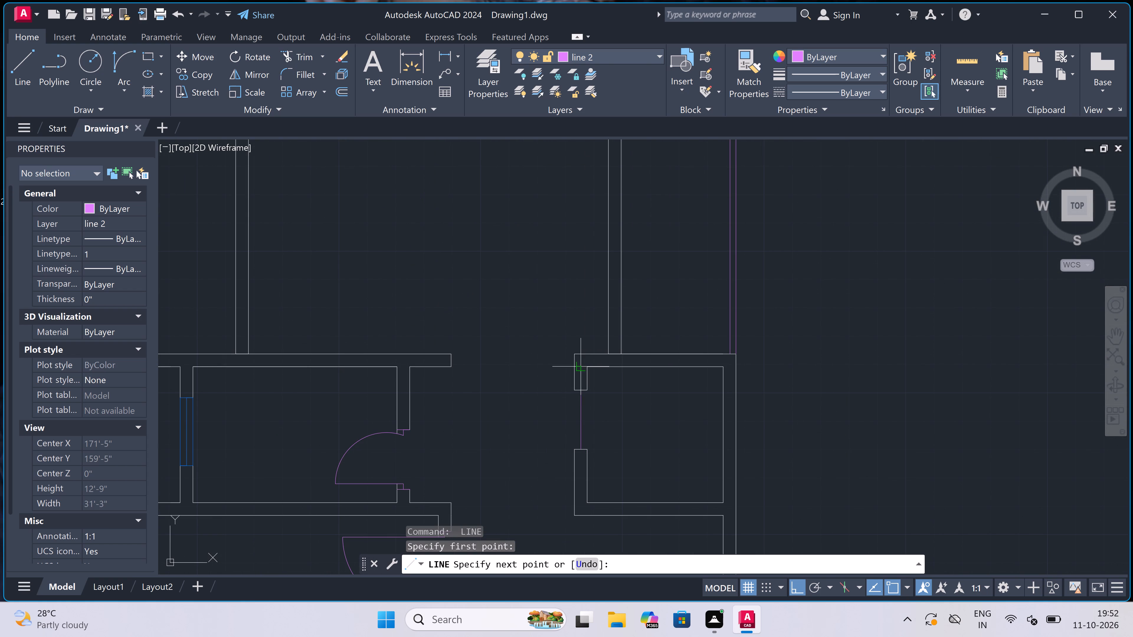
left_click(580, 388)
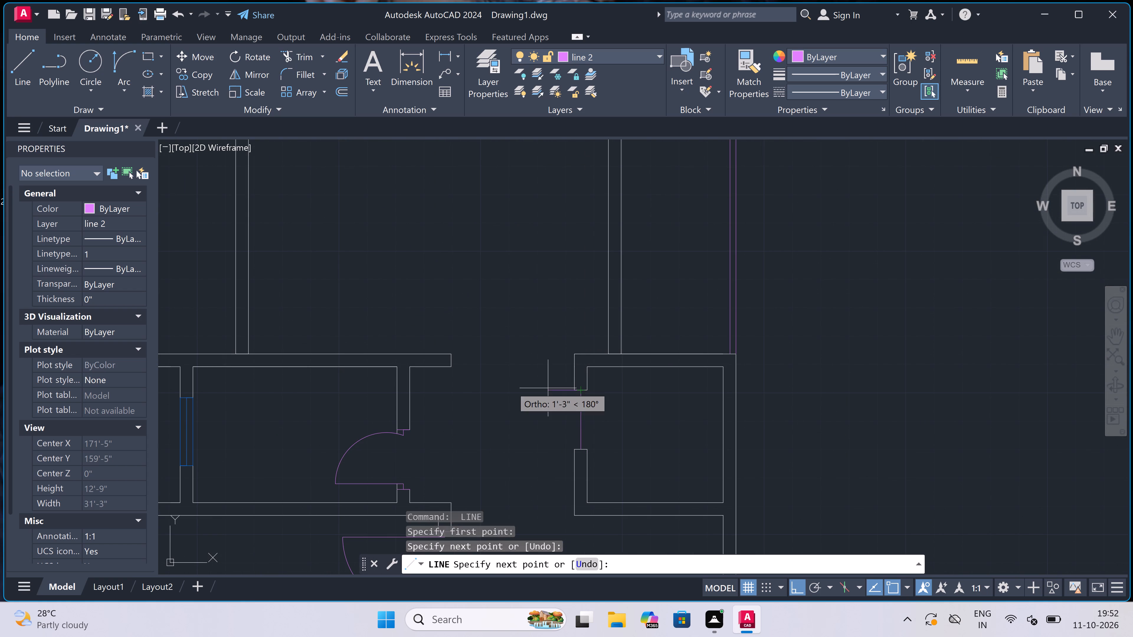
scroll(479, 384, "down", 5)
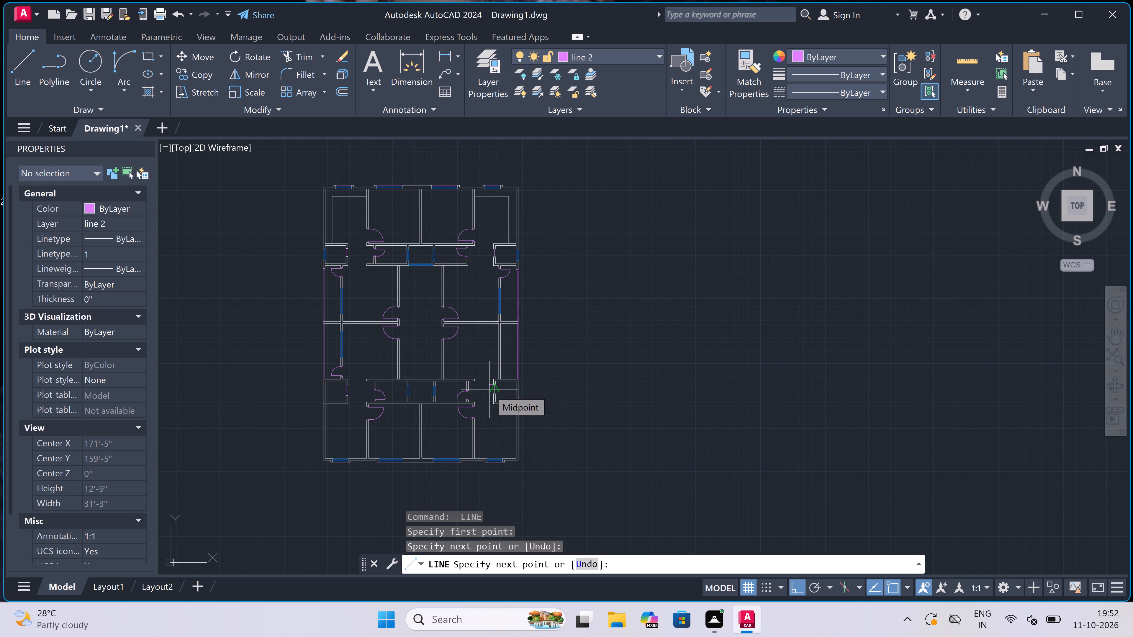
key("Escape")
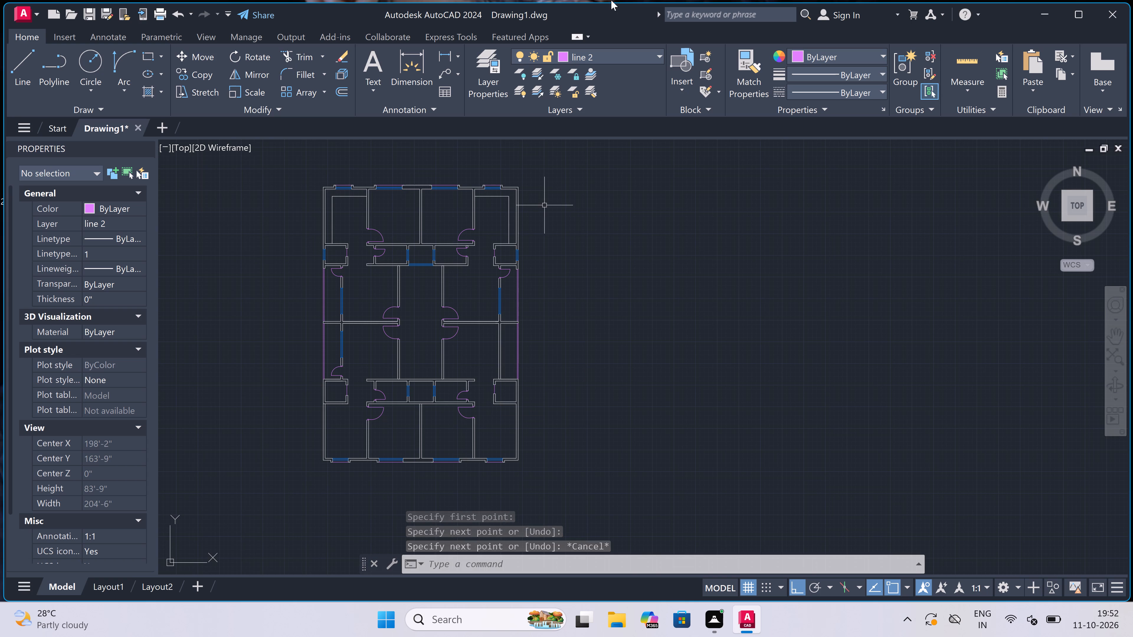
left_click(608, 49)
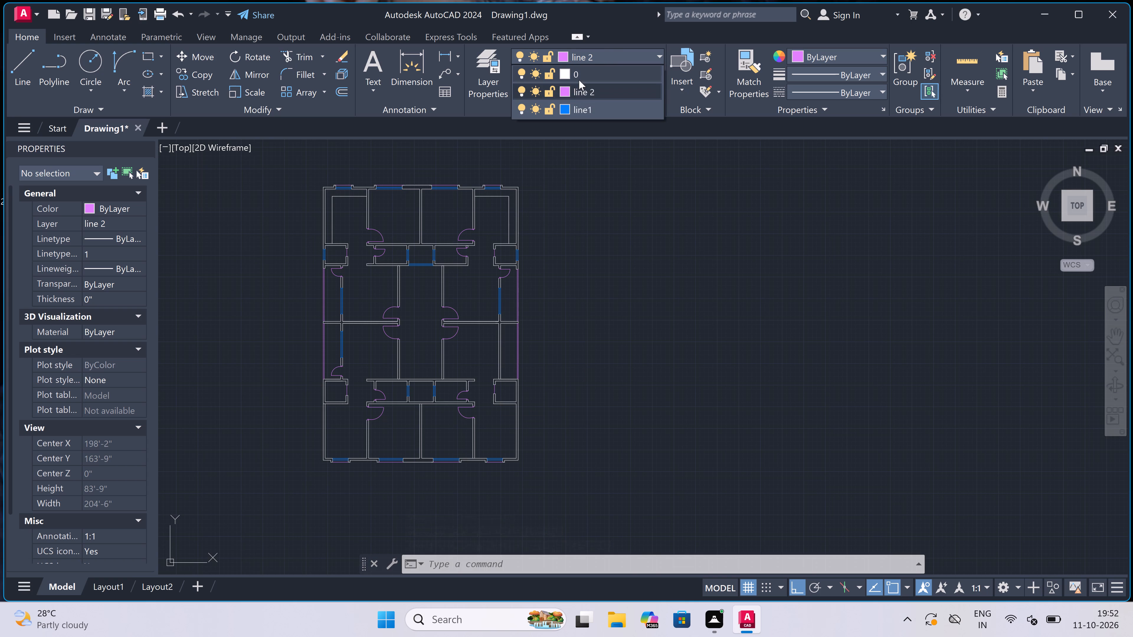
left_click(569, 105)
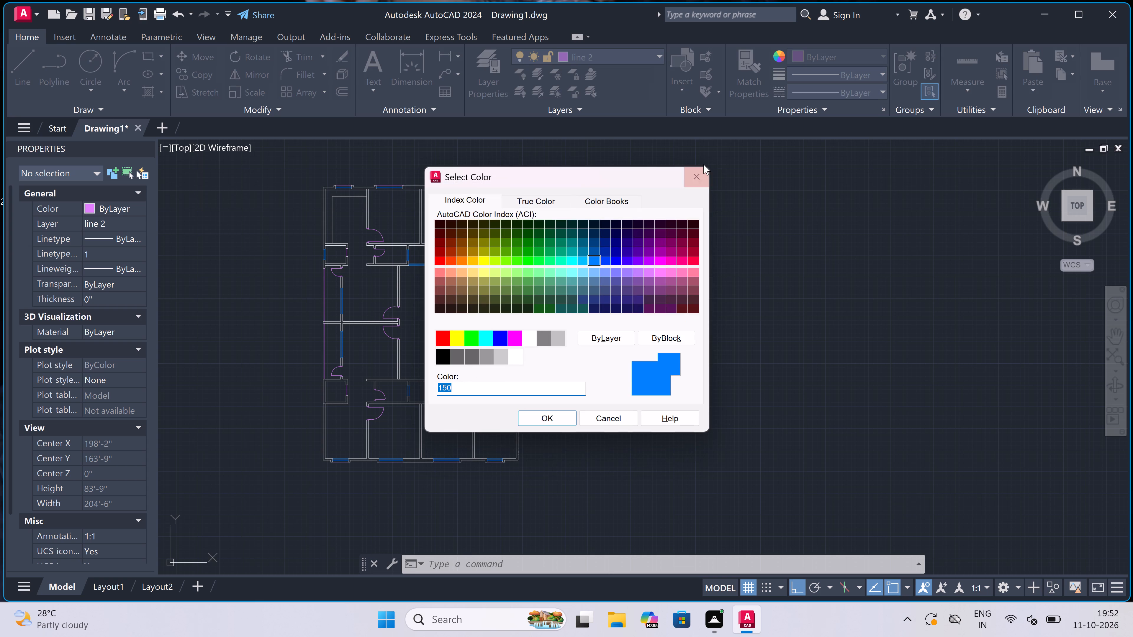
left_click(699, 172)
Make line1 the current layer.
left_click(618, 57)
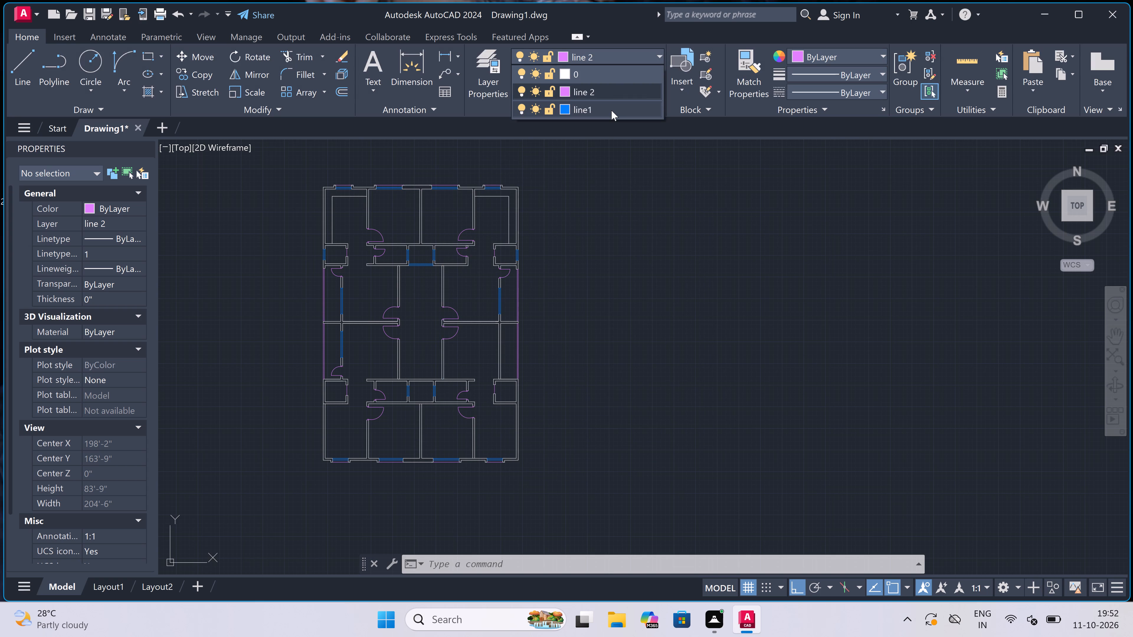
left_click(611, 110)
Draw the window's north end line across the double-line wall just south of the east cross wall, level with the matching west window.
key("l")
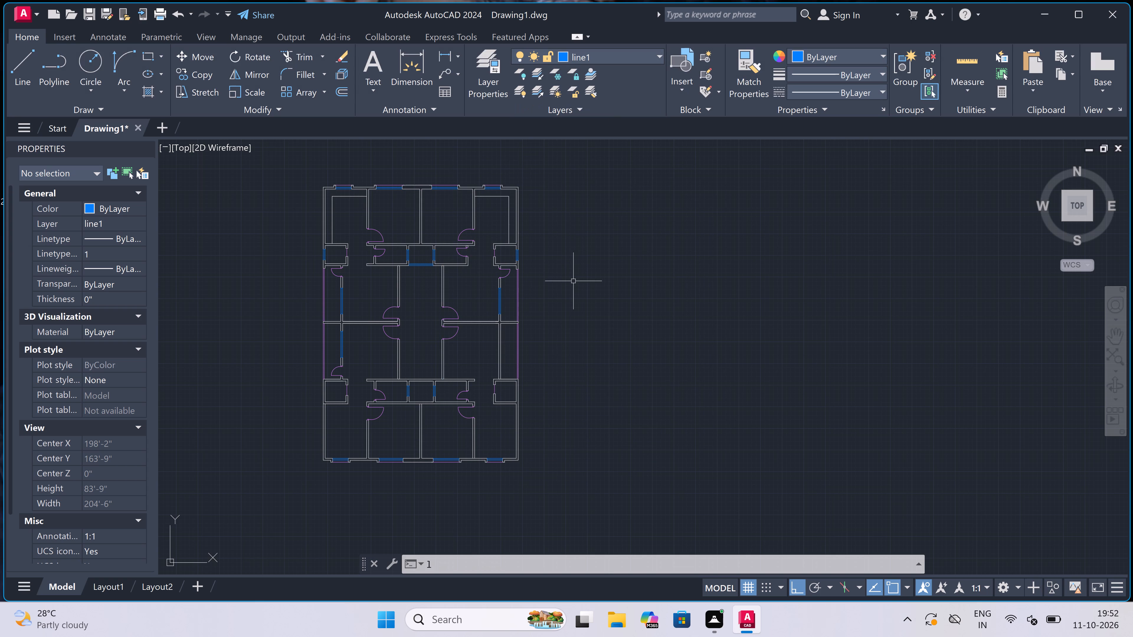
key("space")
scroll(495, 354, "up", 1)
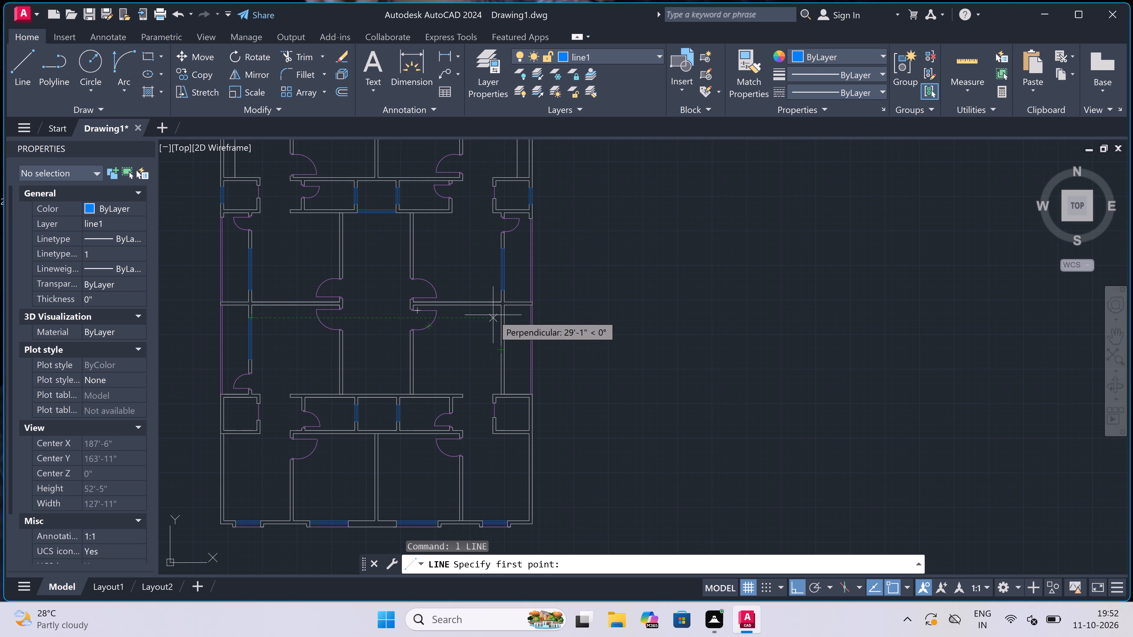
left_click(502, 316)
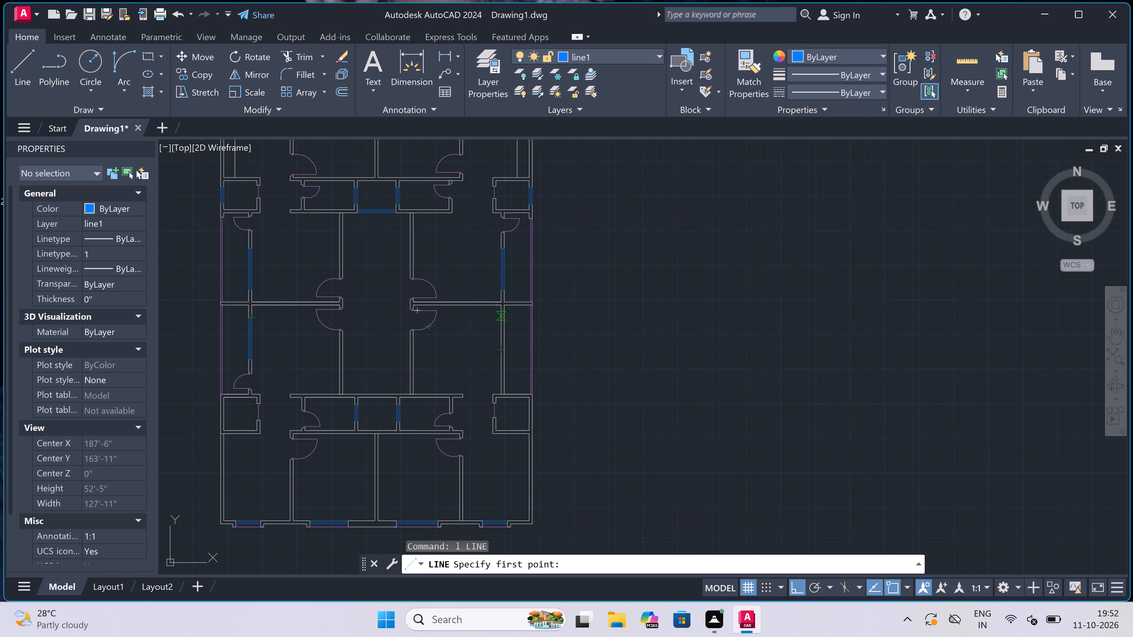
scroll(502, 316, "up", 2)
left_click(507, 319)
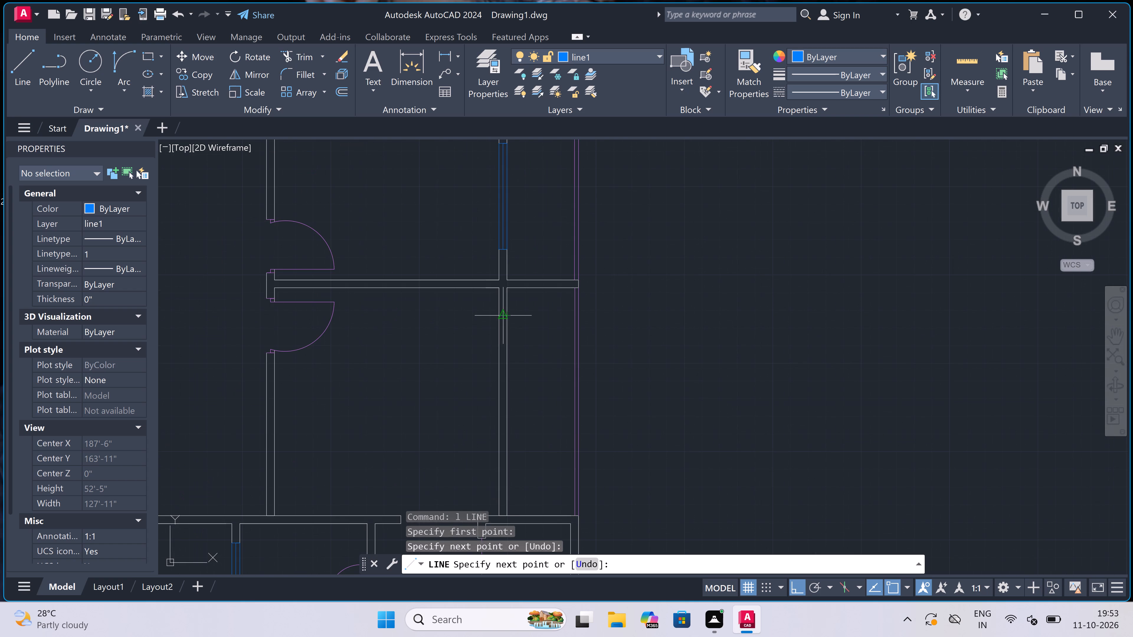
Draw a 5' window centreline south from the end line's midpoint and add the south end line across the wall.
left_click(504, 319)
scroll(504, 319, "up", 1)
scroll(515, 402, "up", 1)
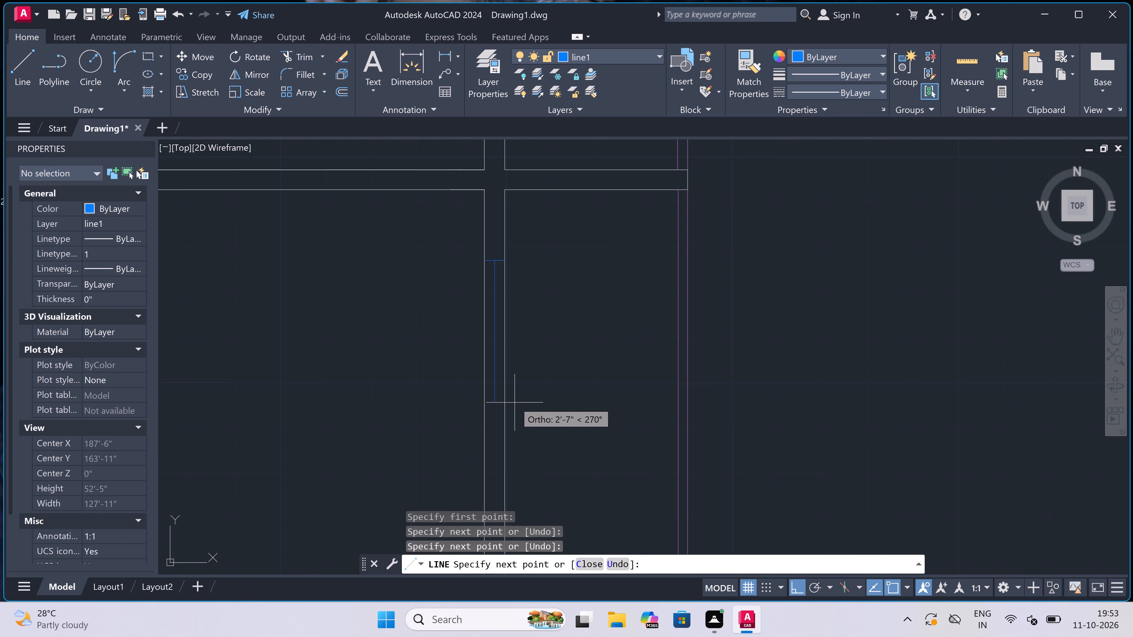
type("5'")
key("space")
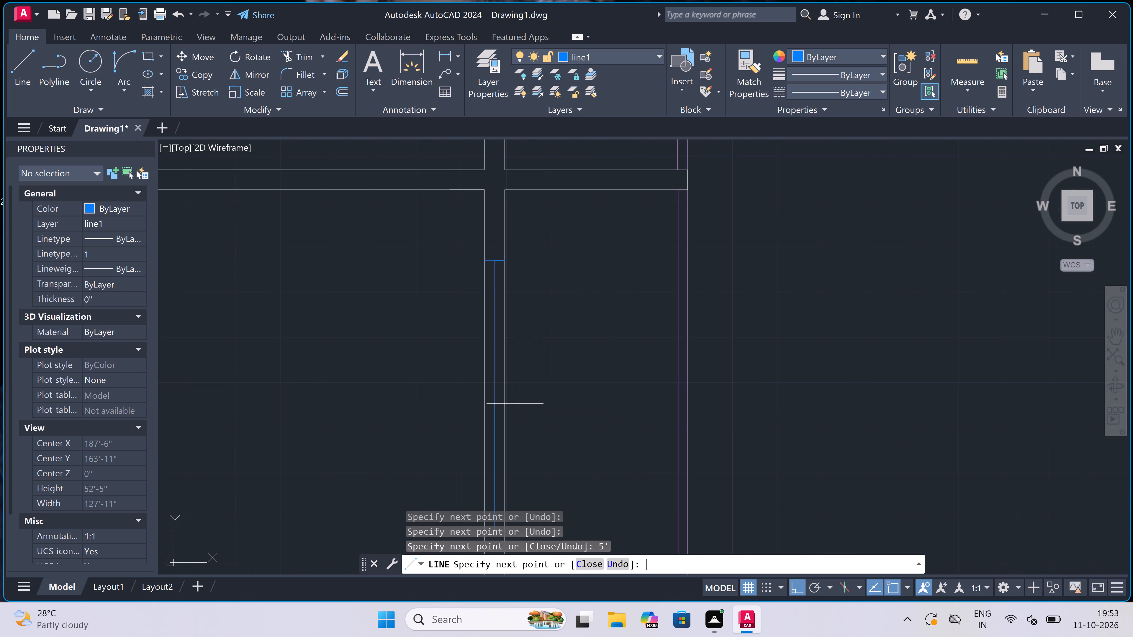
scroll(515, 403, "down", 3)
scroll(499, 444, "up", 2)
left_click(511, 430)
left_click(531, 430)
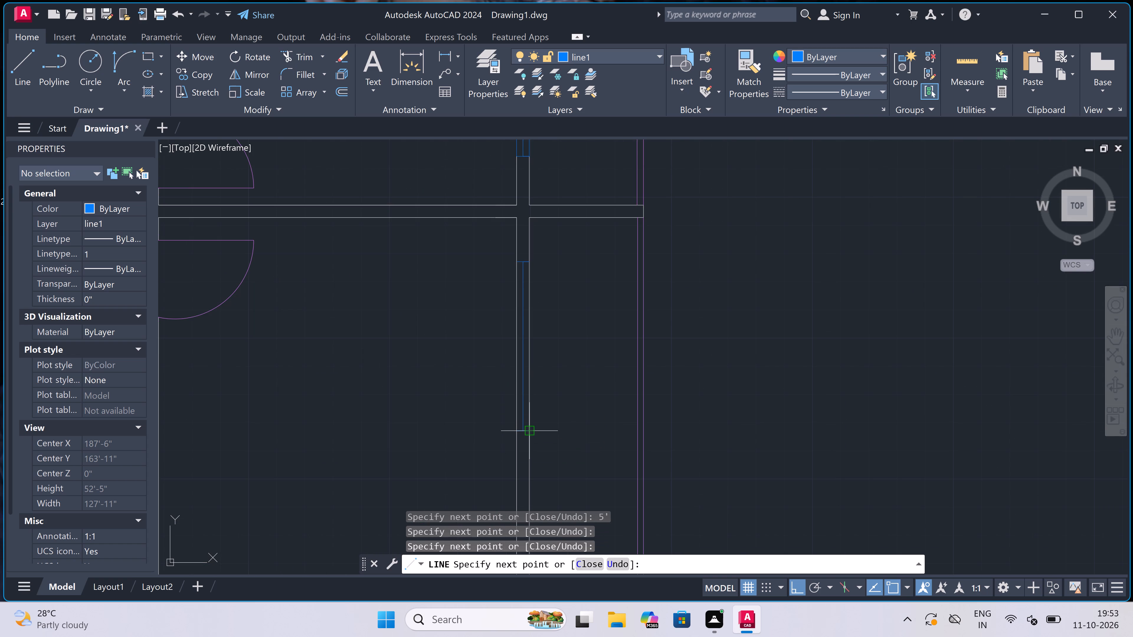
key("Escape")
Trim both wall faces between the two end lines of the new 5' east window.
scroll(503, 382, "down", 4)
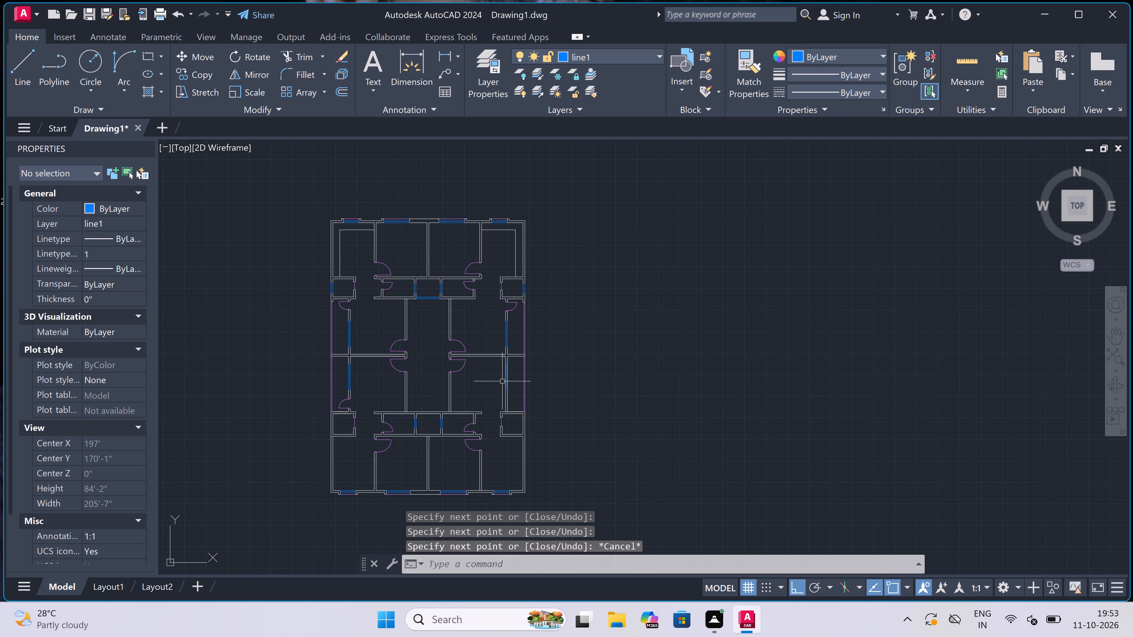
scroll(507, 387, "up", 5)
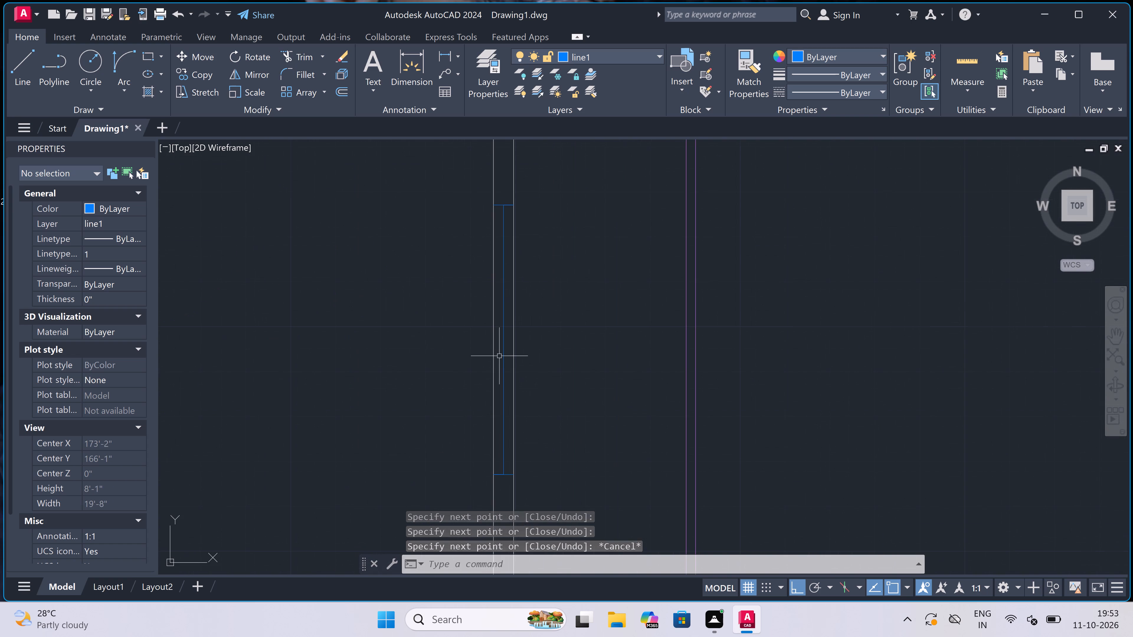
type("tr")
key("space")
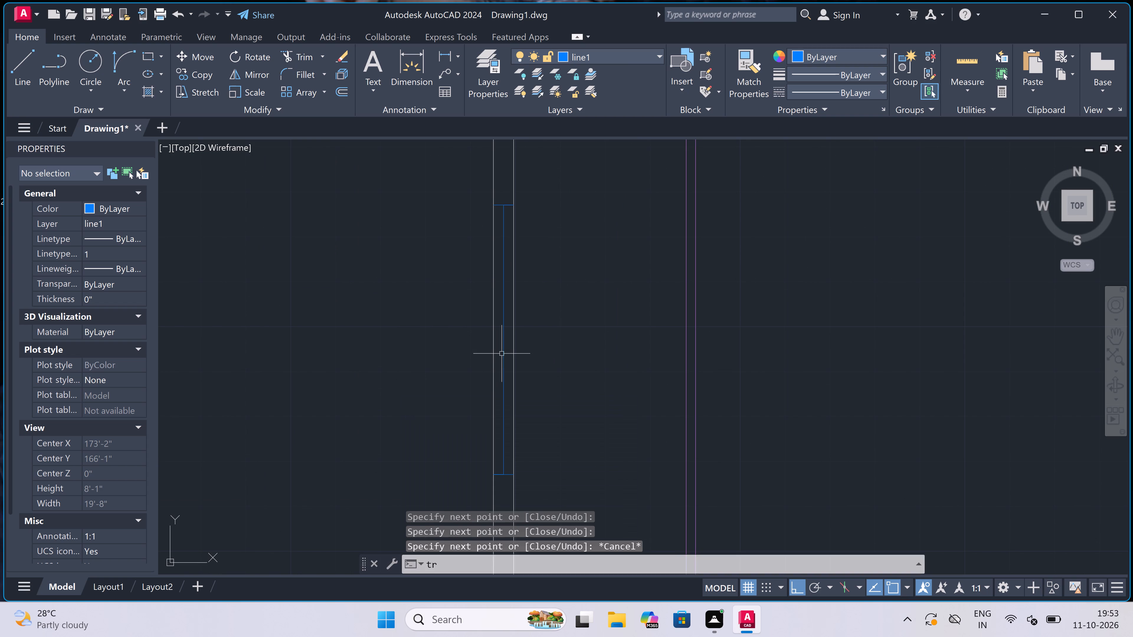
left_click(515, 331)
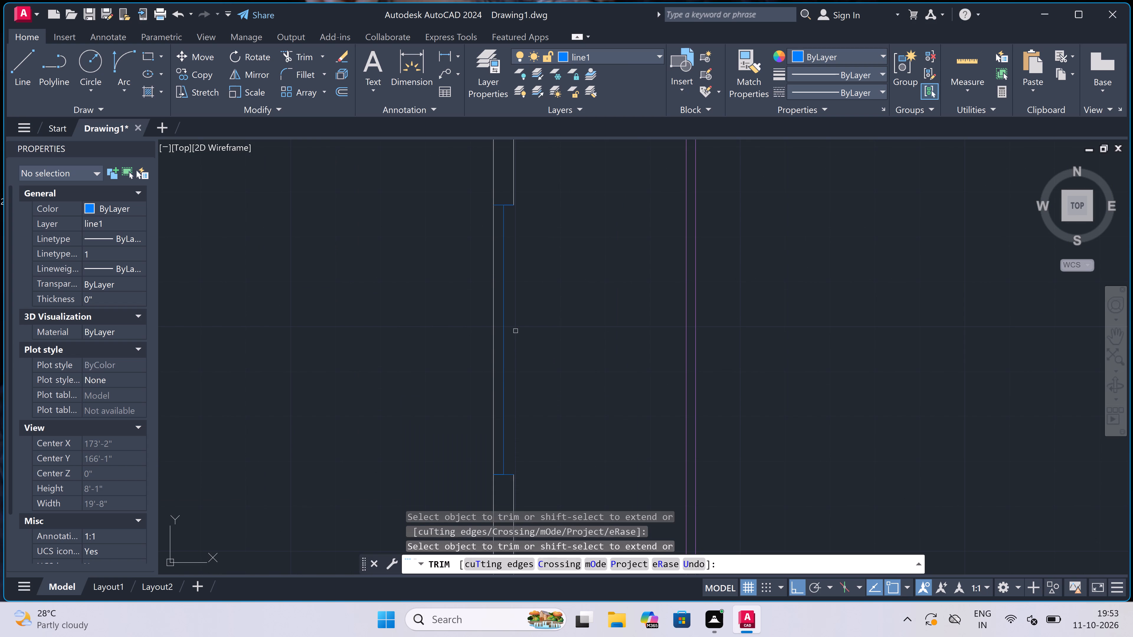
left_click(492, 313)
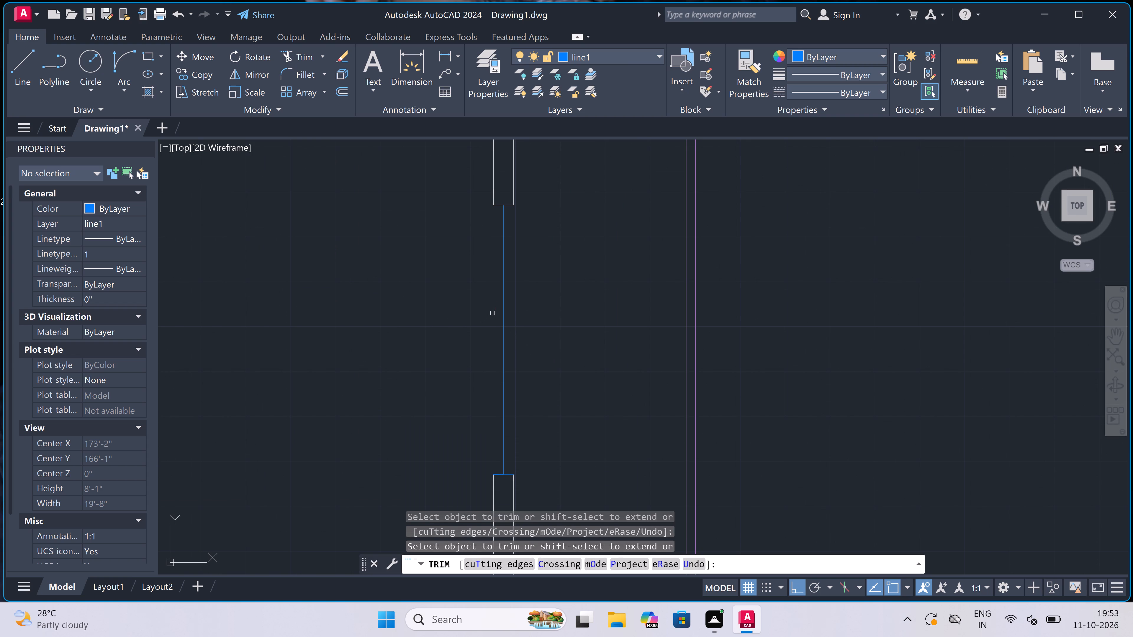
key("Escape")
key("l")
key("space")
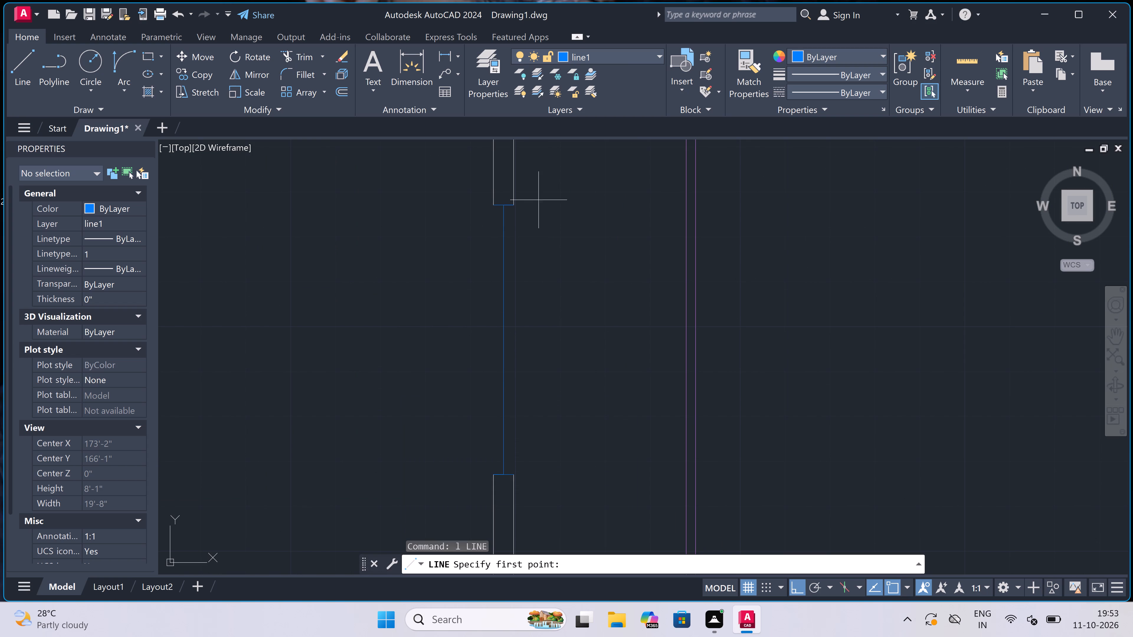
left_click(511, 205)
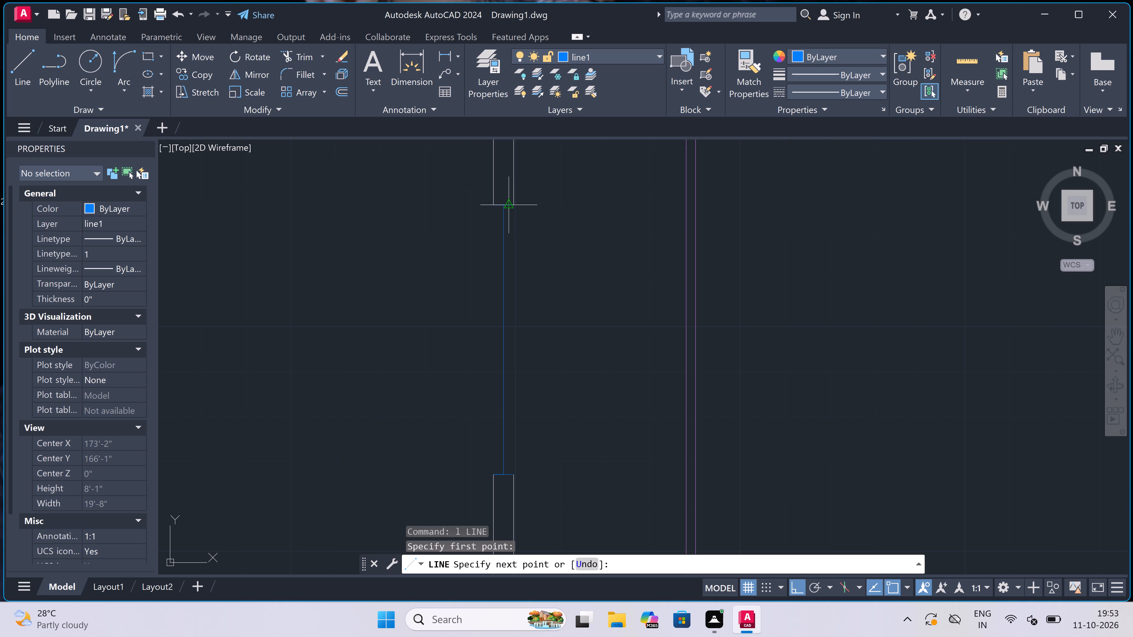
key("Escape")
Draw the window lines along the east and west wall faces across the trimmed 5' opening.
key("space")
left_click(515, 204)
left_click(516, 476)
key("Escape")
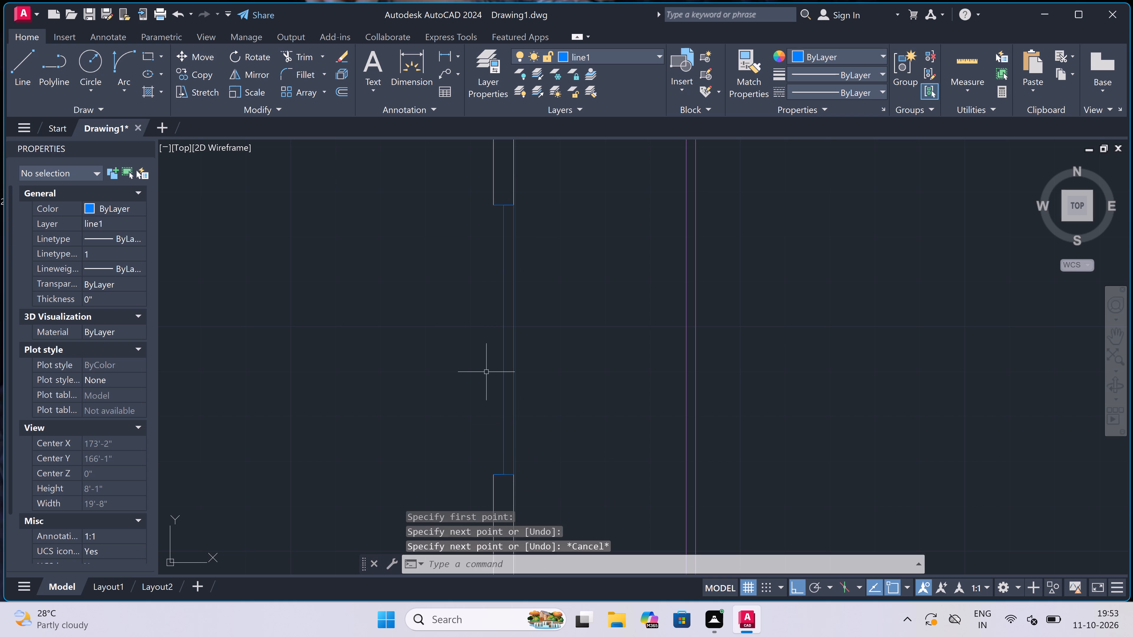
key("space")
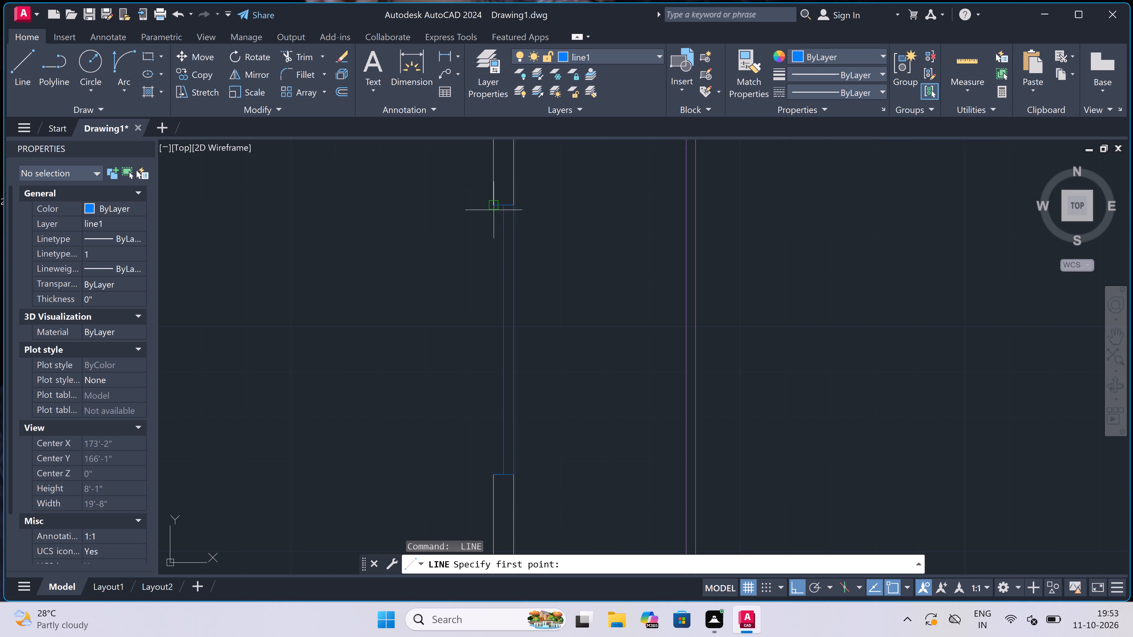
left_click(494, 209)
left_click(494, 474)
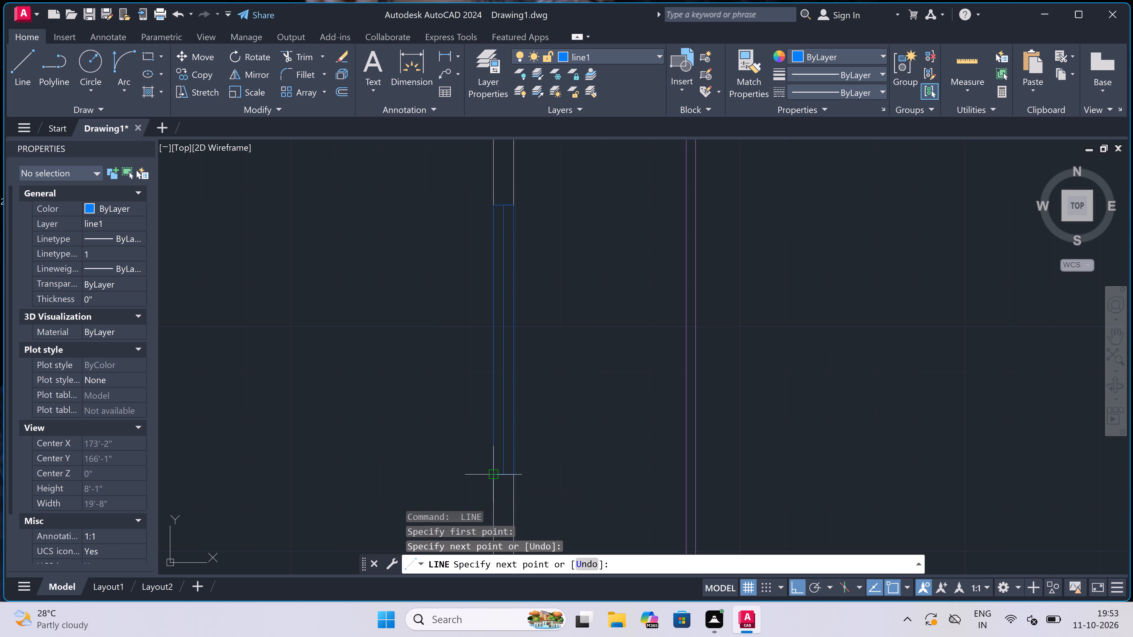
key("Escape")
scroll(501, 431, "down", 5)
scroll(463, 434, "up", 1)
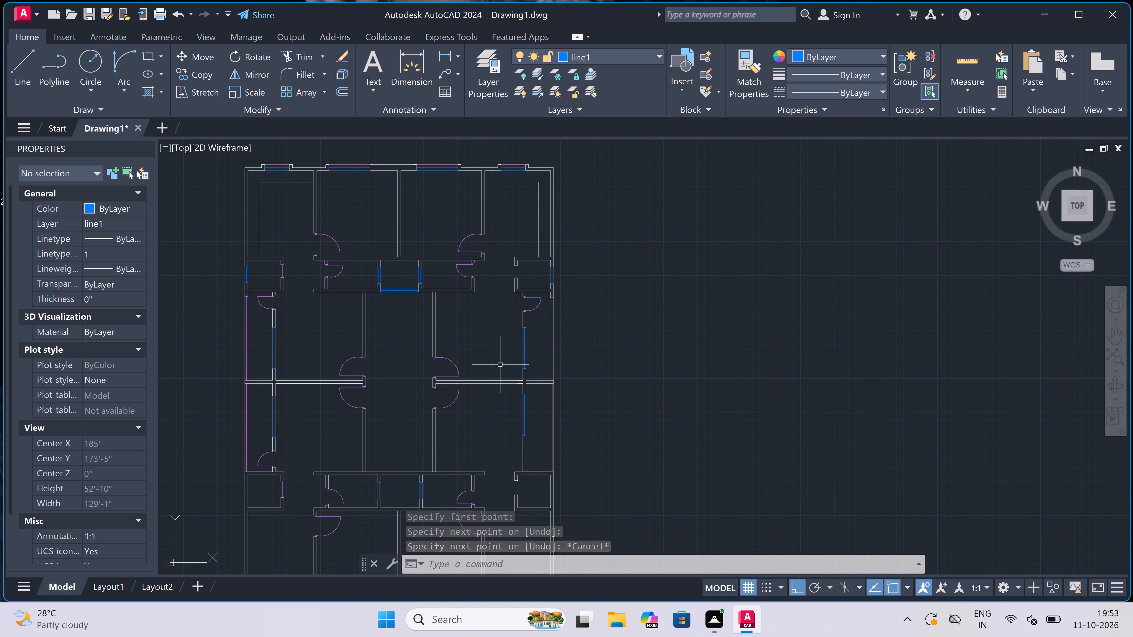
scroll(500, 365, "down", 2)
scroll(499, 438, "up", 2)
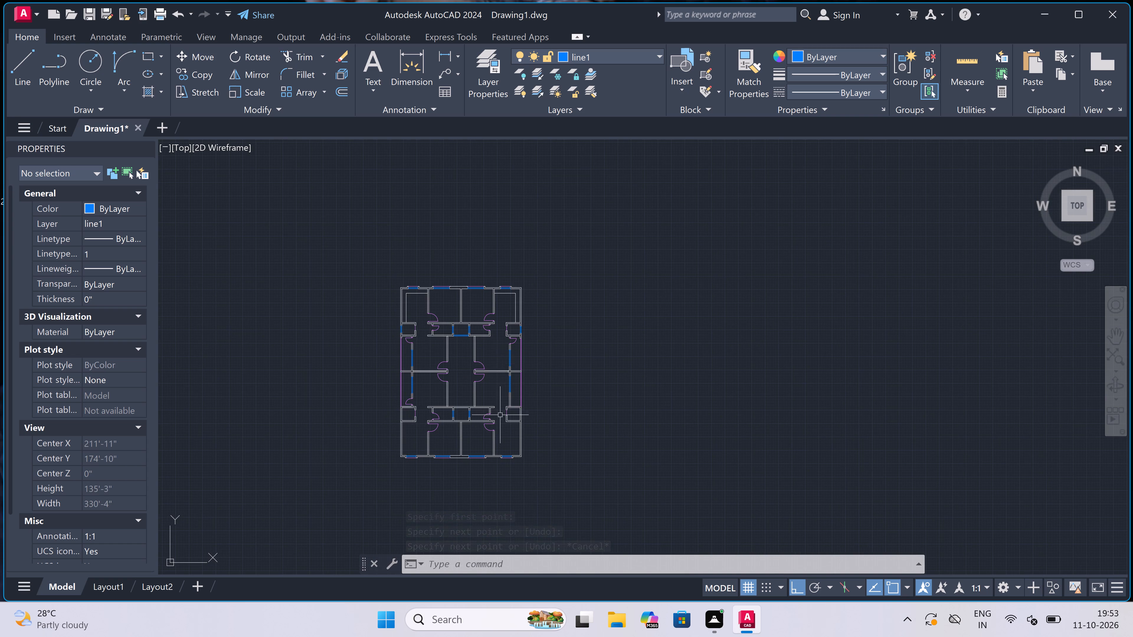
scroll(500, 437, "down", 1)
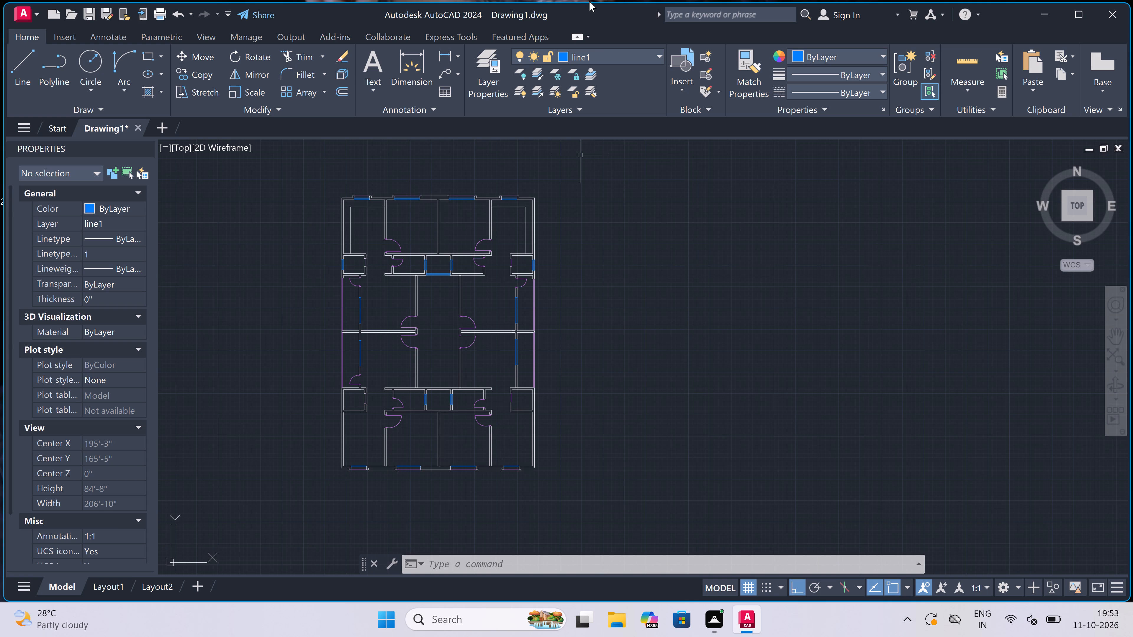
Make layer 0 the current layer.
left_click(598, 57)
left_click(594, 69)
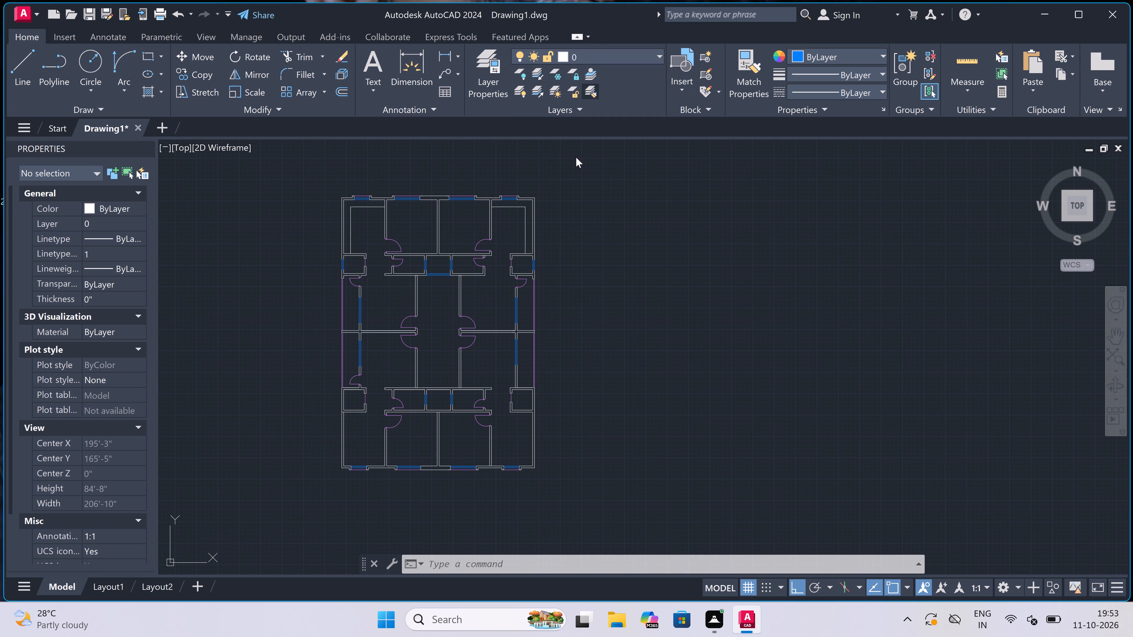
Draw the southeast corner room's inner lines, from the partition wall east near the south wall and north to the room's north wall.
scroll(509, 470, "up", 3)
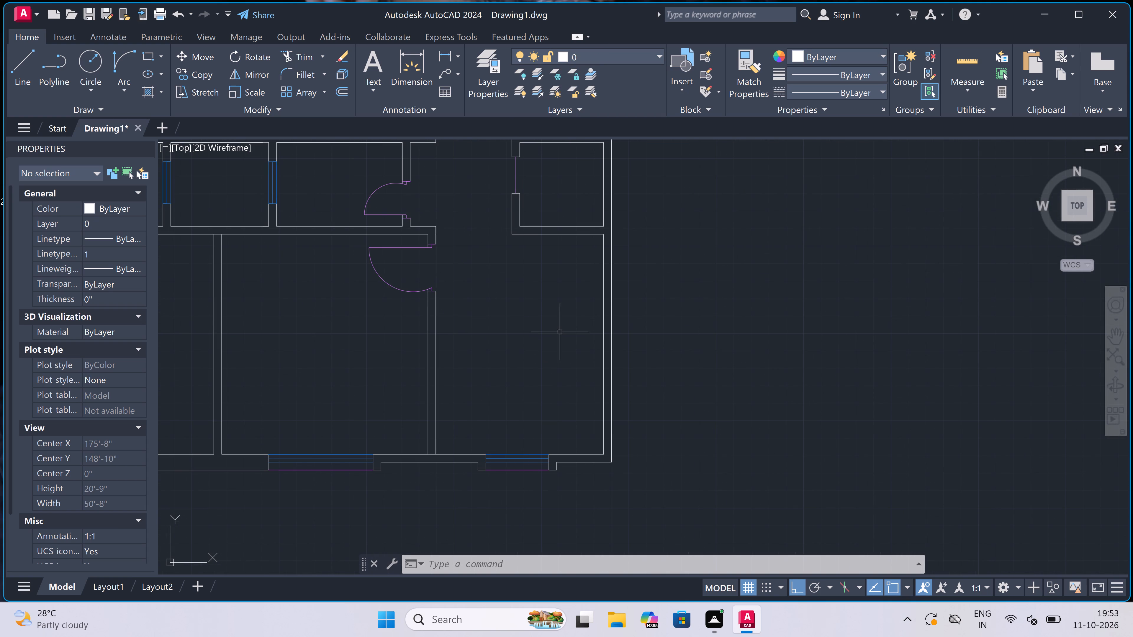
key("l")
key("space")
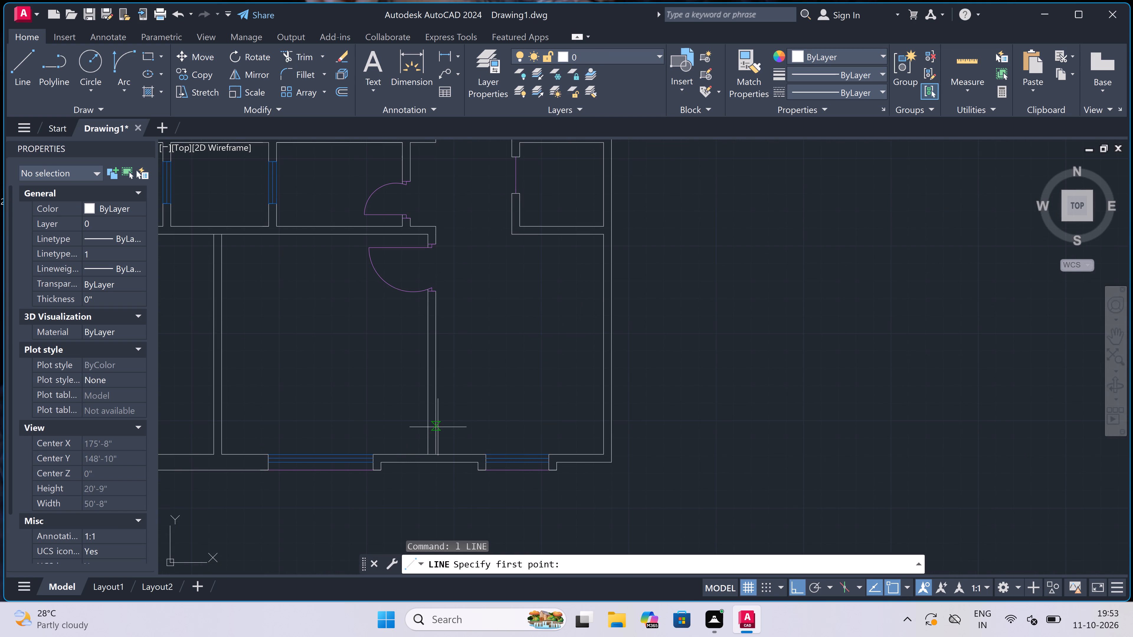
left_click(438, 425)
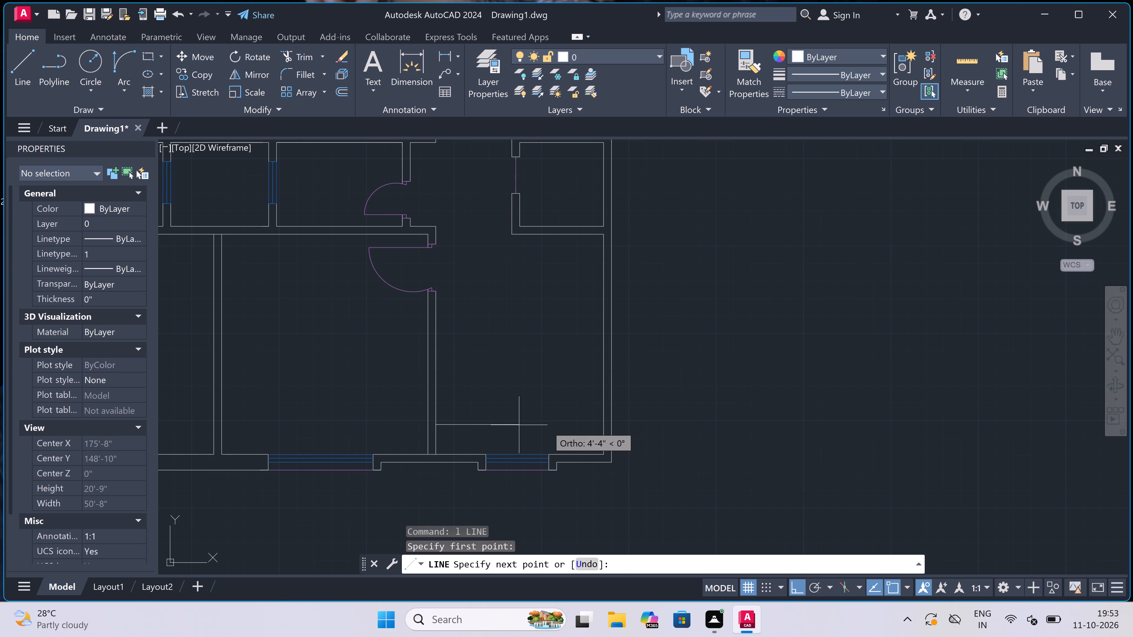
left_click(573, 425)
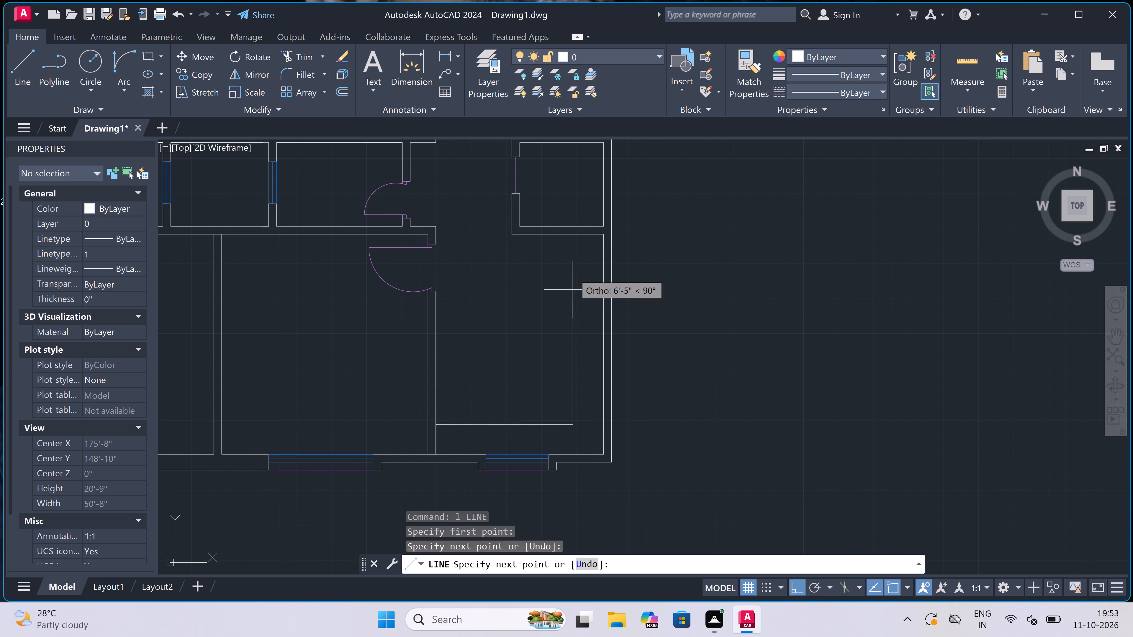
left_click(569, 232)
key("Escape")
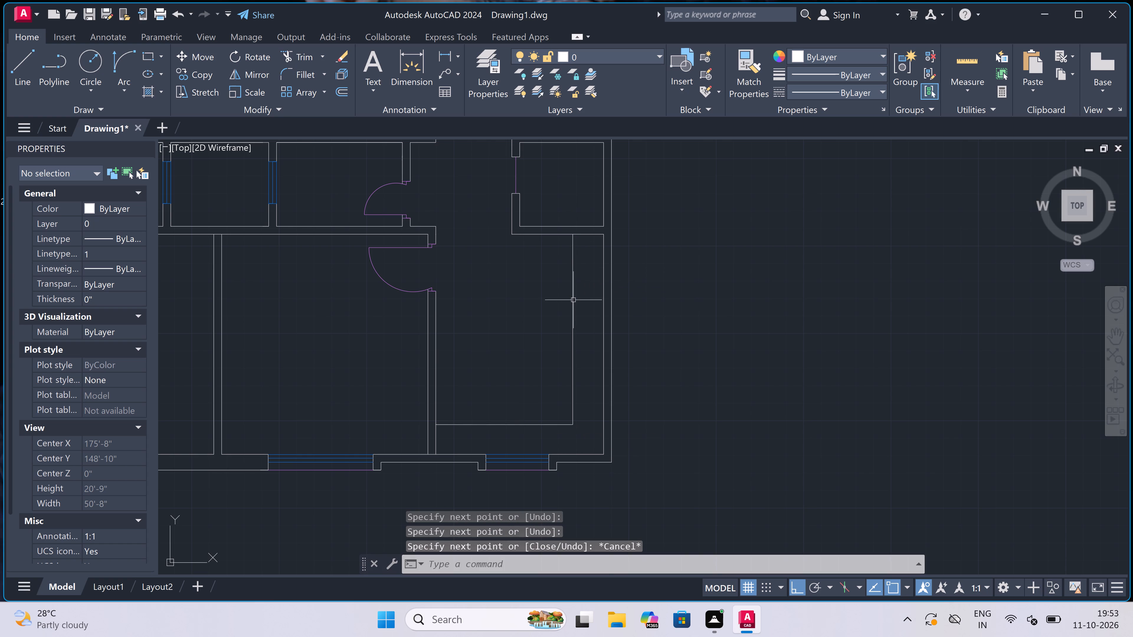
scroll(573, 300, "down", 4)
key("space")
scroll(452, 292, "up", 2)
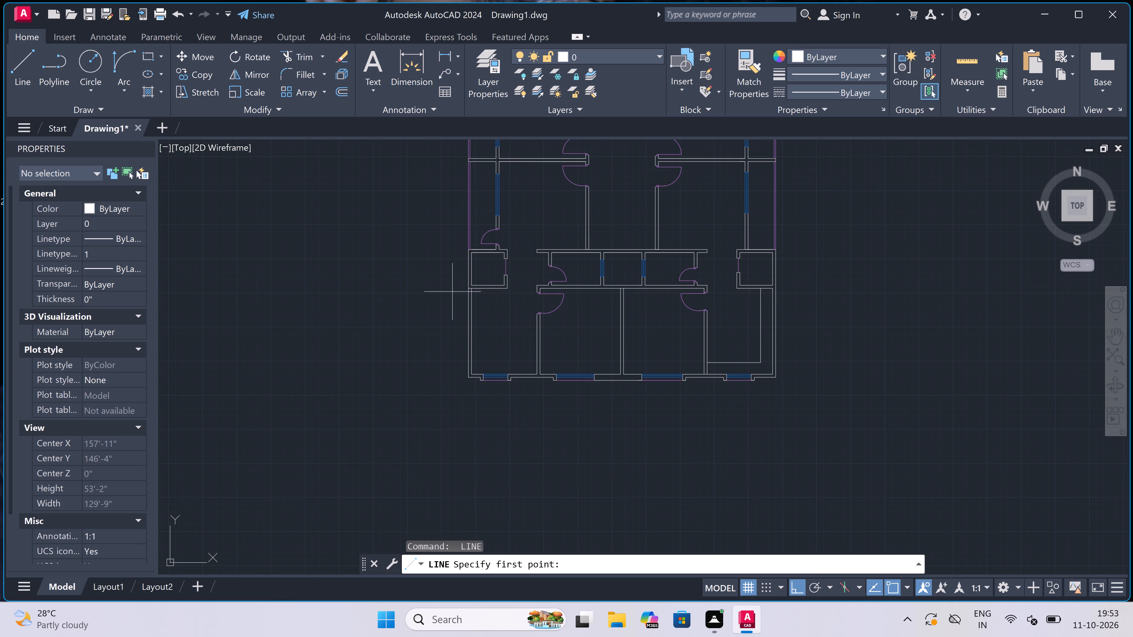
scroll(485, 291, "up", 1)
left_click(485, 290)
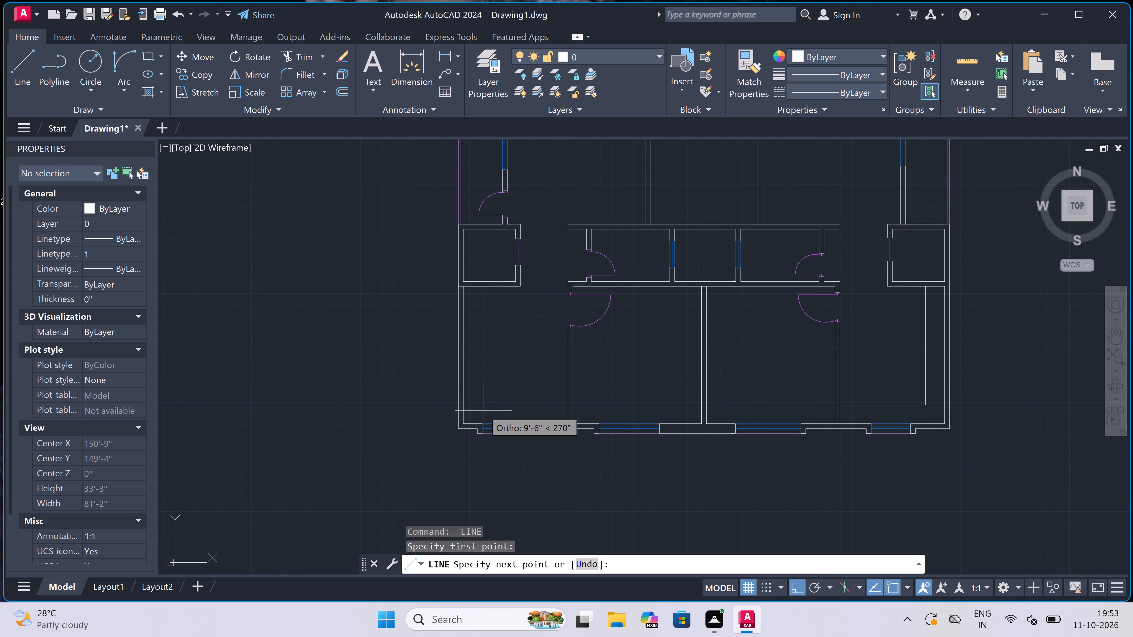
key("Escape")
Draw the southwest corner room's inner lines, about 9'-2" south from the room's north wall and east to the partition wall.
scroll(490, 352, "up", 1)
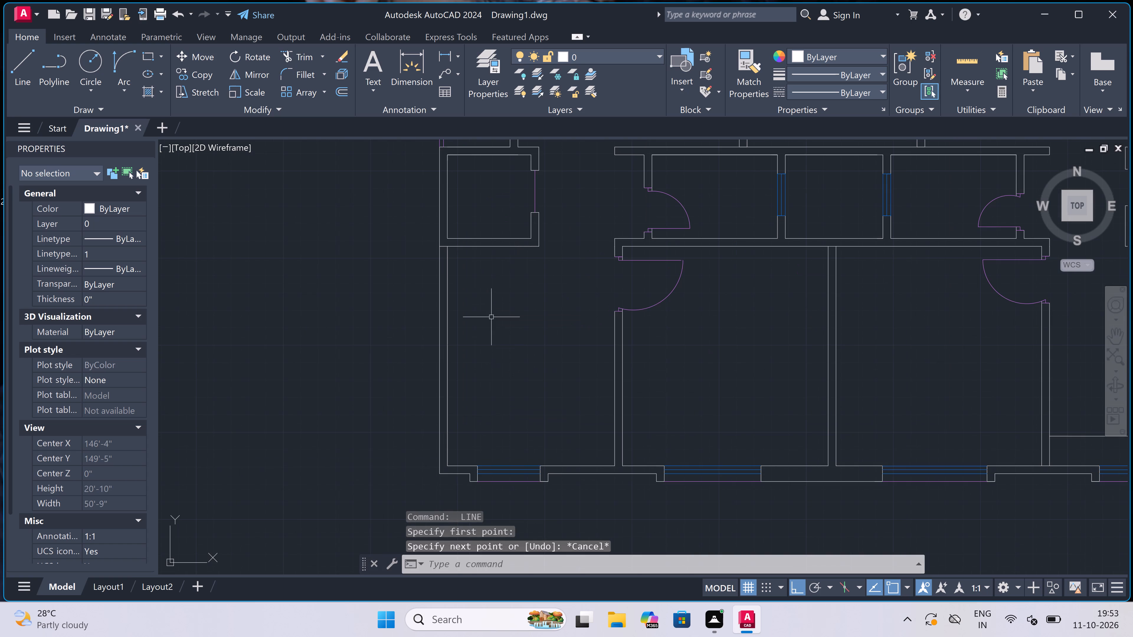
key("space")
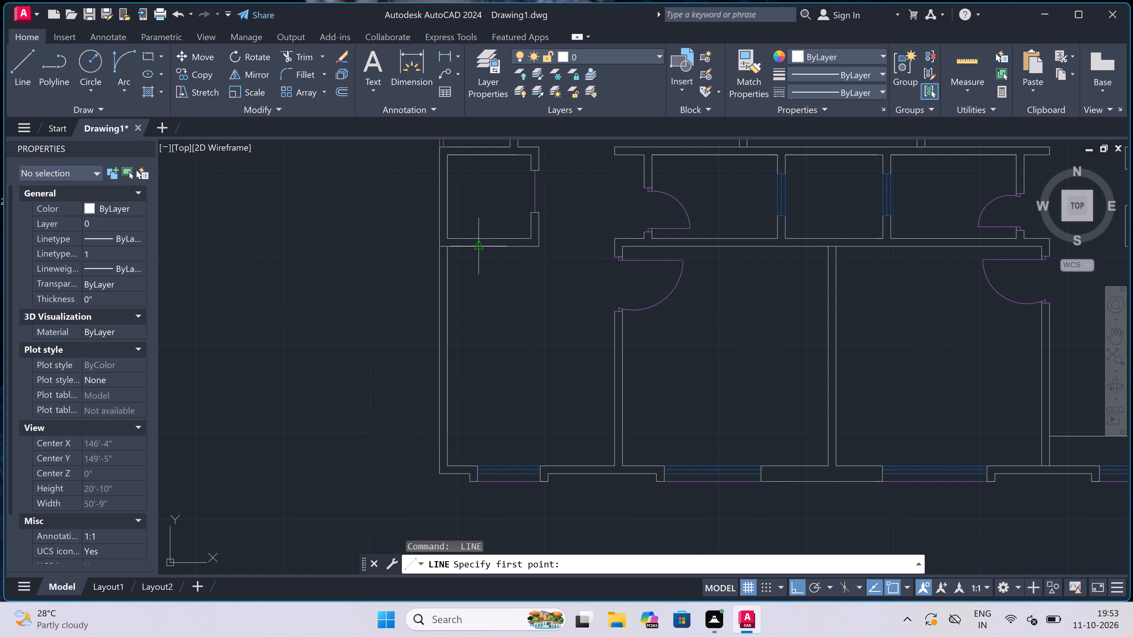
scroll(482, 251, "up", 1)
left_click(484, 248)
scroll(484, 248, "down", 2)
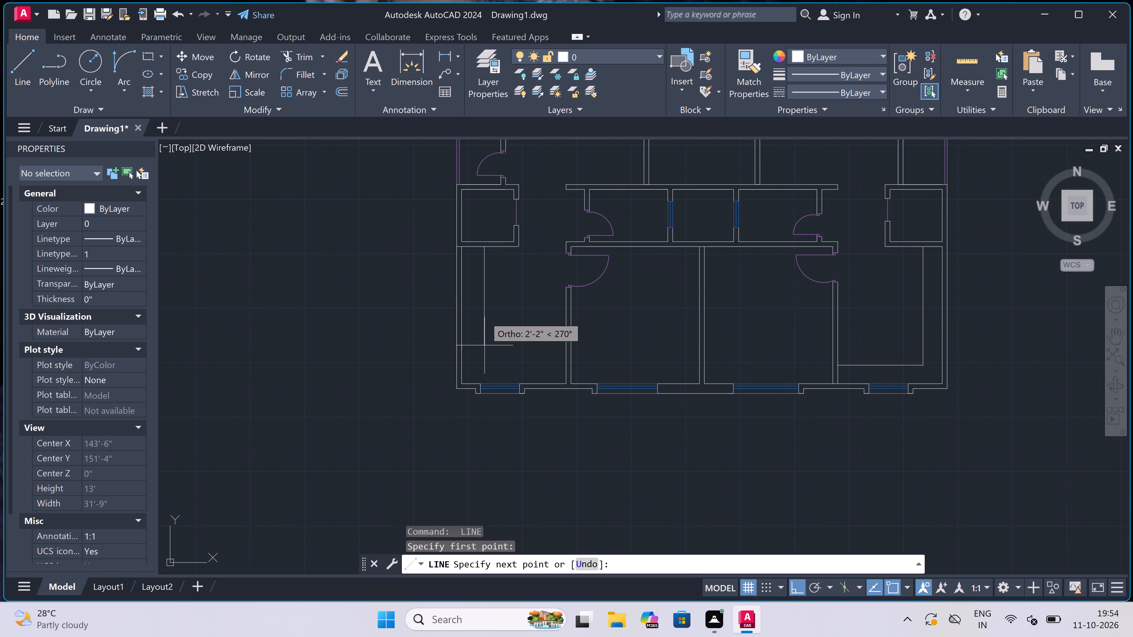
scroll(484, 359, "up", 1)
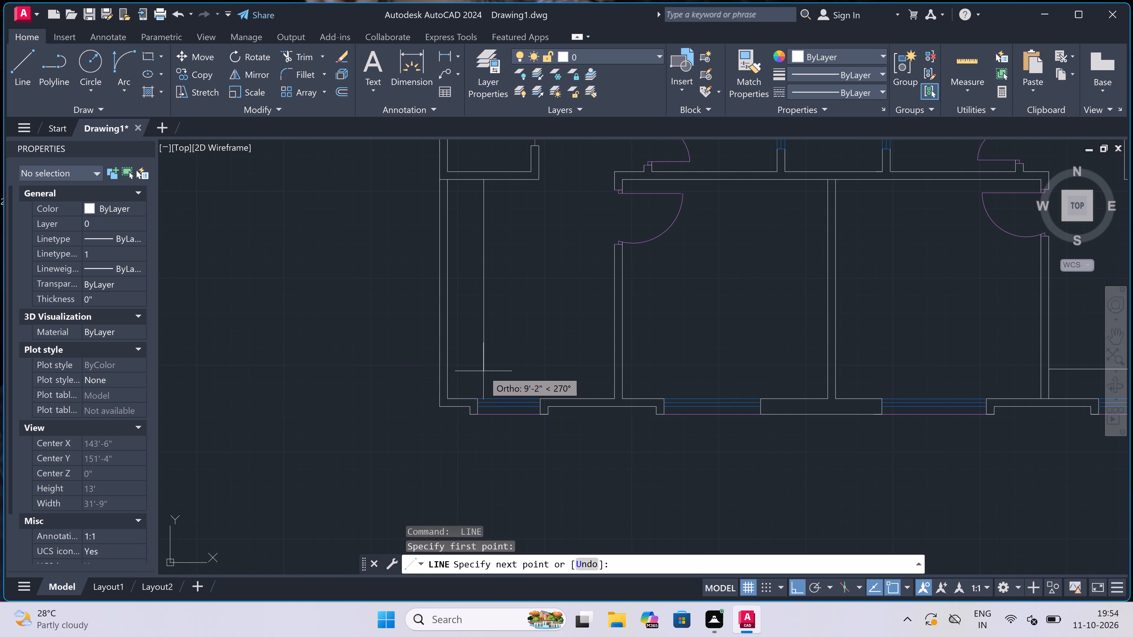
left_click(483, 368)
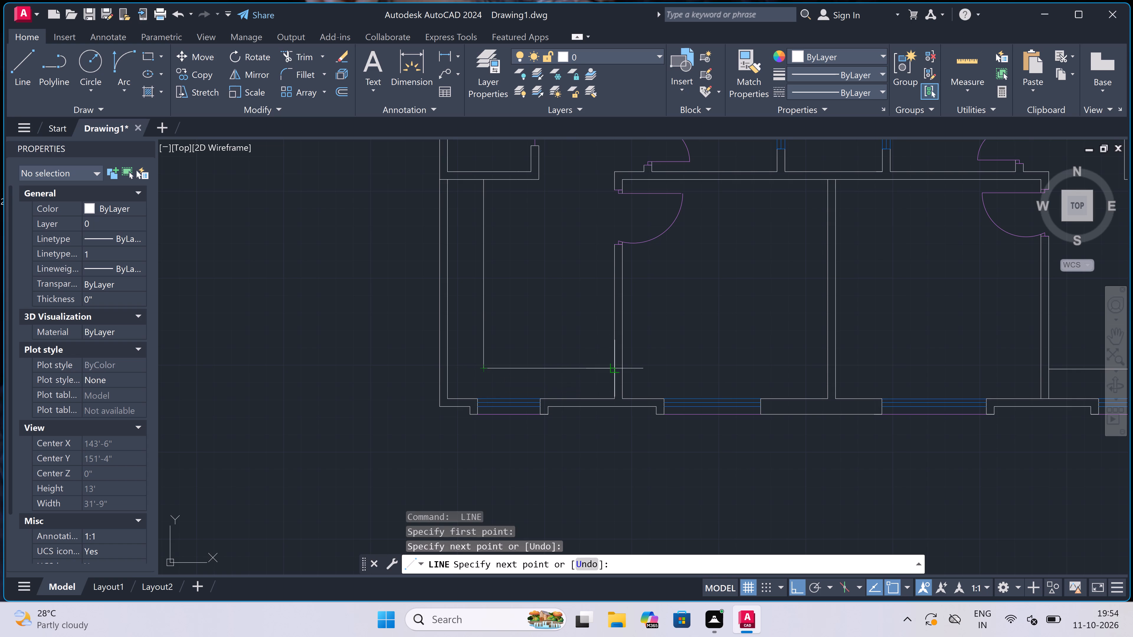
left_click(611, 370)
key("Escape")
Make layer line 2 the current layer.
scroll(406, 382, "down", 3)
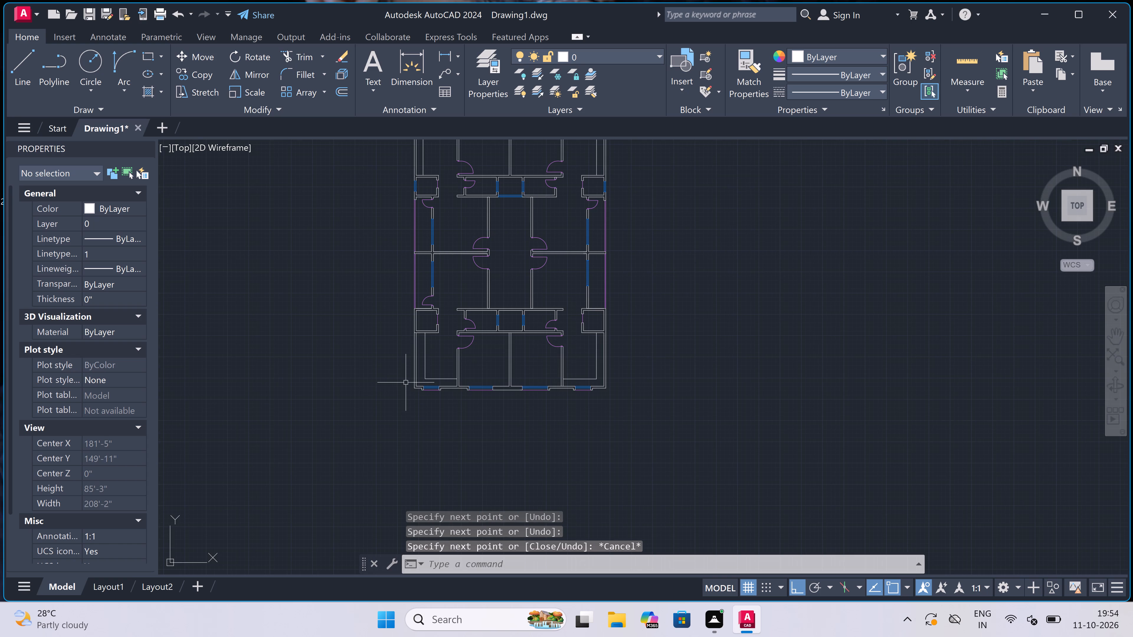
scroll(406, 382, "down", 2)
scroll(443, 295, "up", 1)
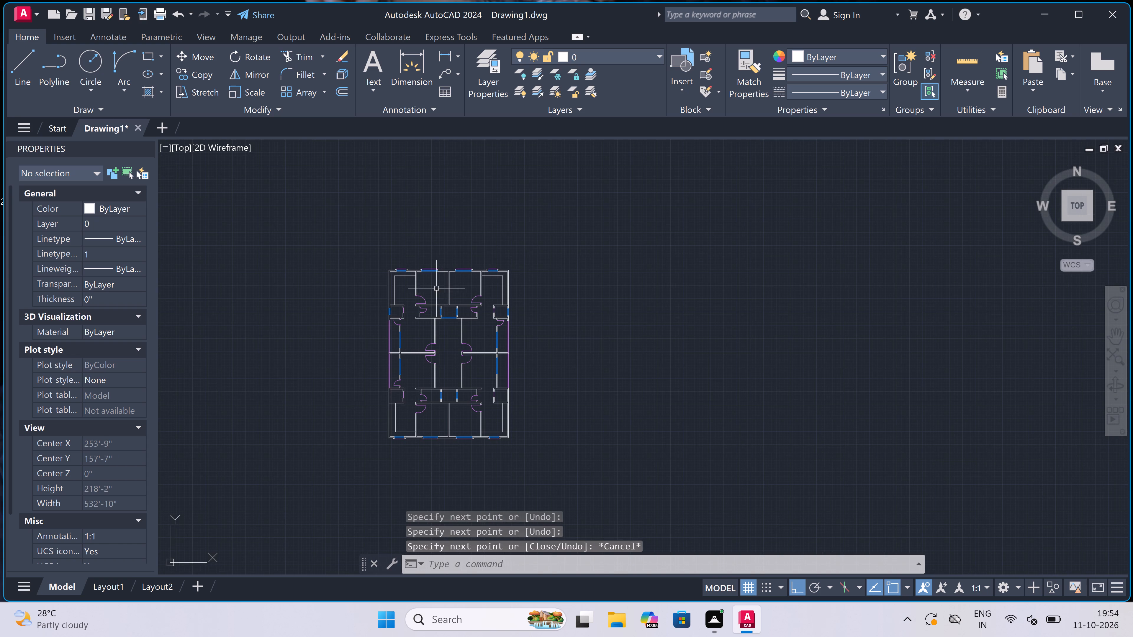
scroll(397, 270, "up", 3)
scroll(413, 265, "down", 2)
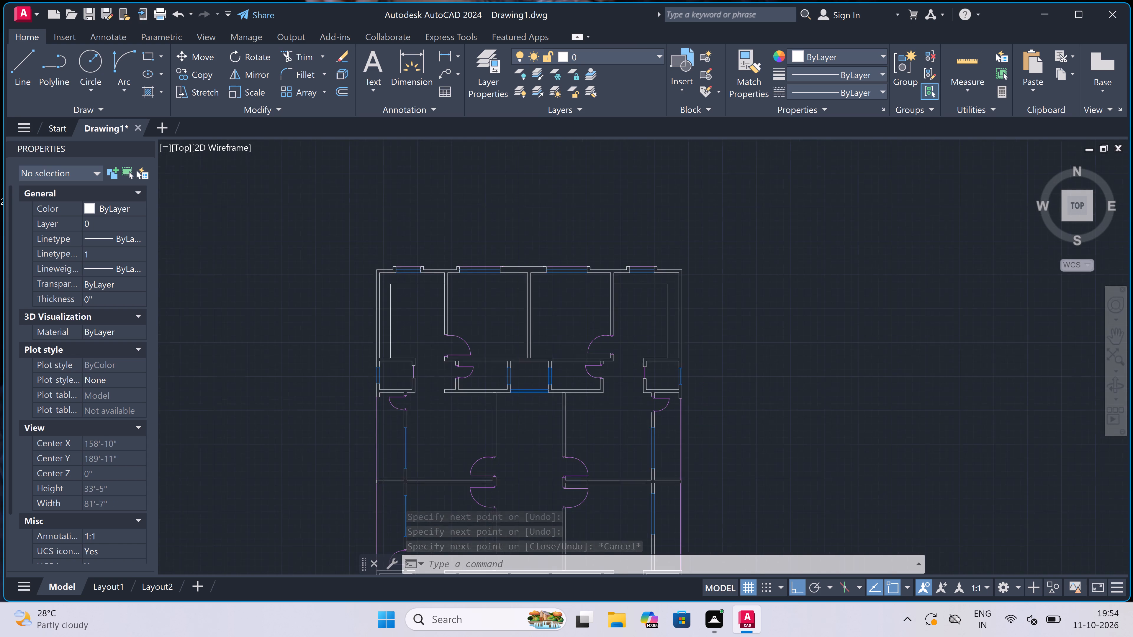
scroll(499, 354, "up", 2)
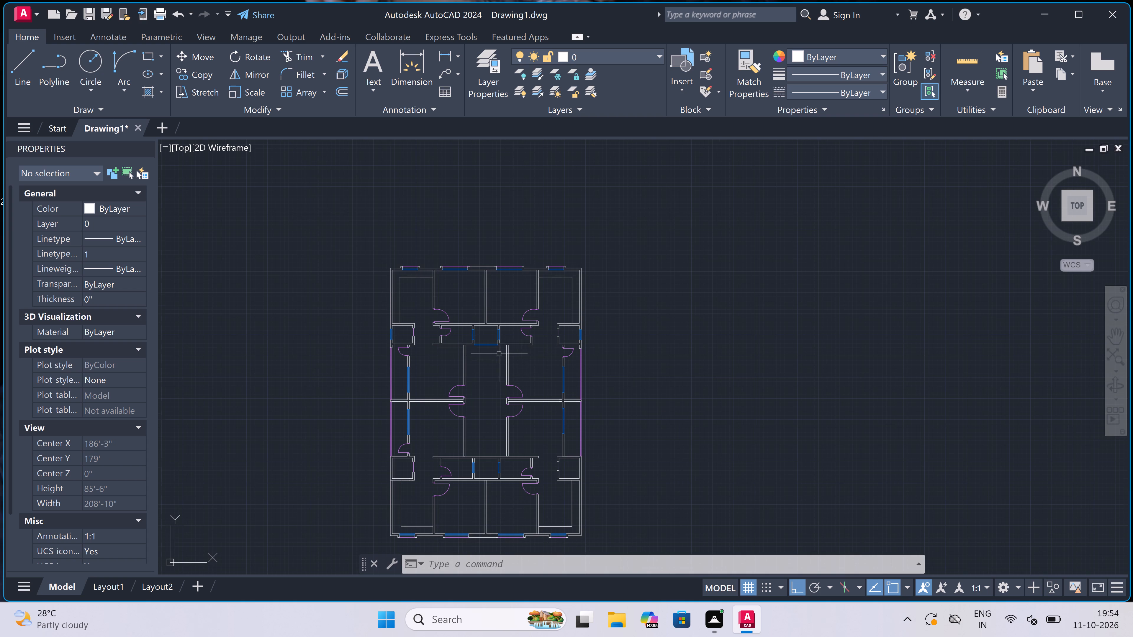
left_click(591, 53)
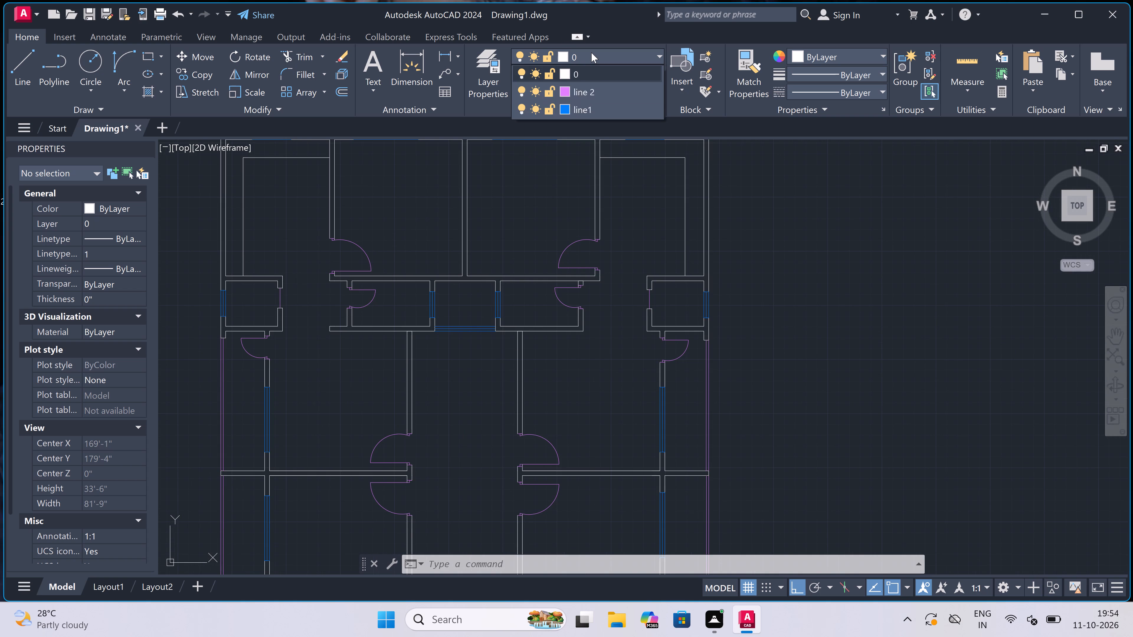
left_click(579, 92)
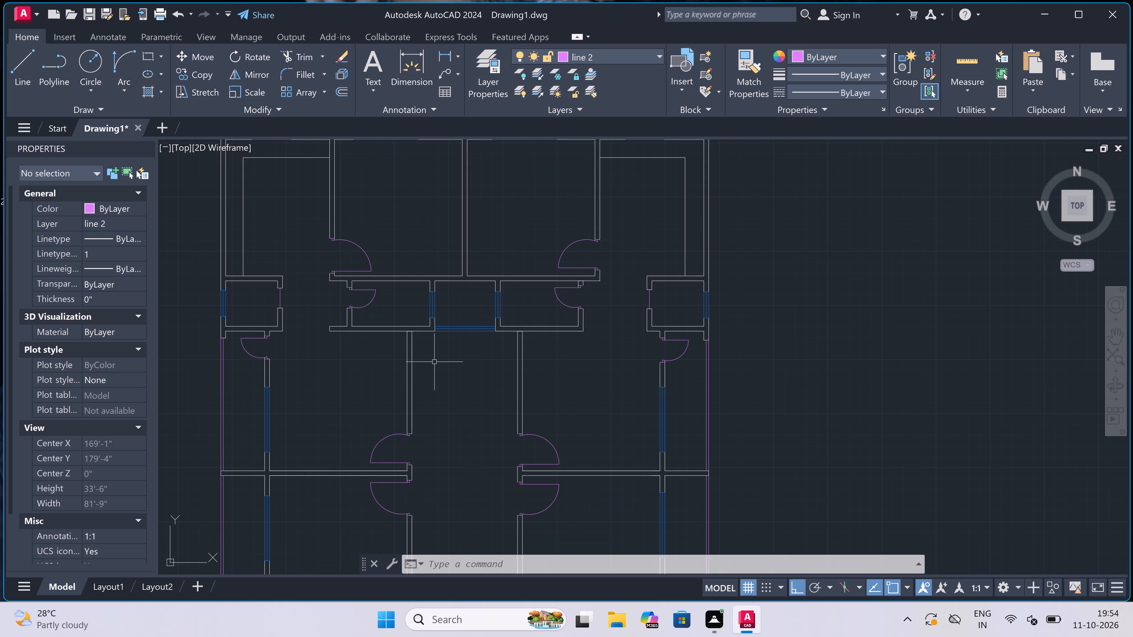
Draw a line down the central hall's west wall face from the north wall, and across to the east wall just north of the doors.
scroll(484, 384, "up", 2)
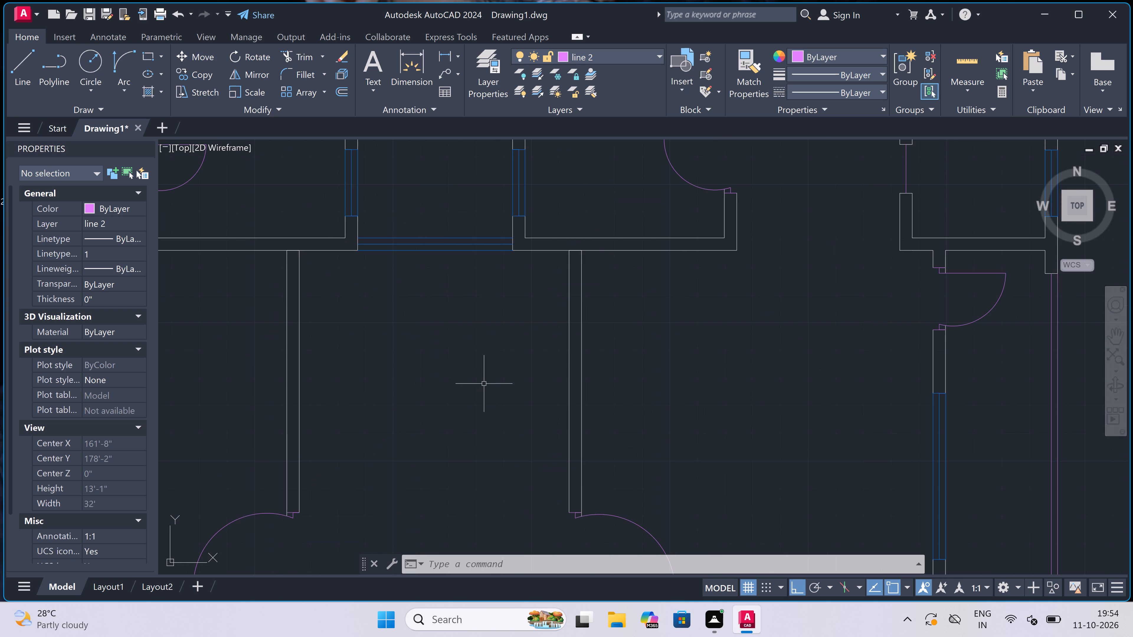
scroll(479, 374, "down", 1)
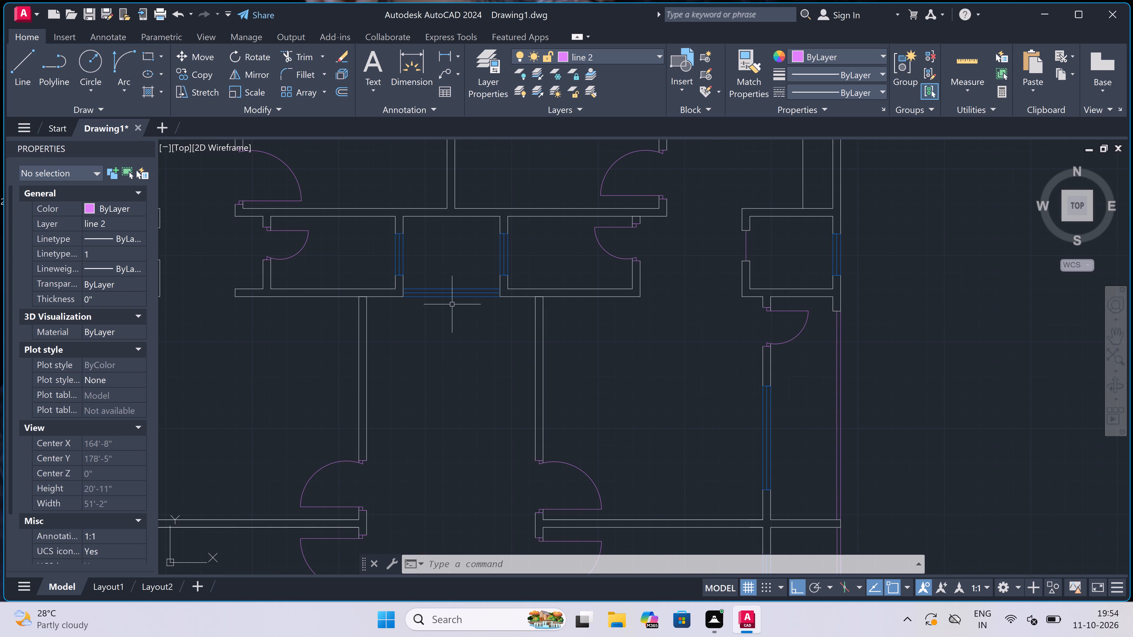
type("l")
key("space")
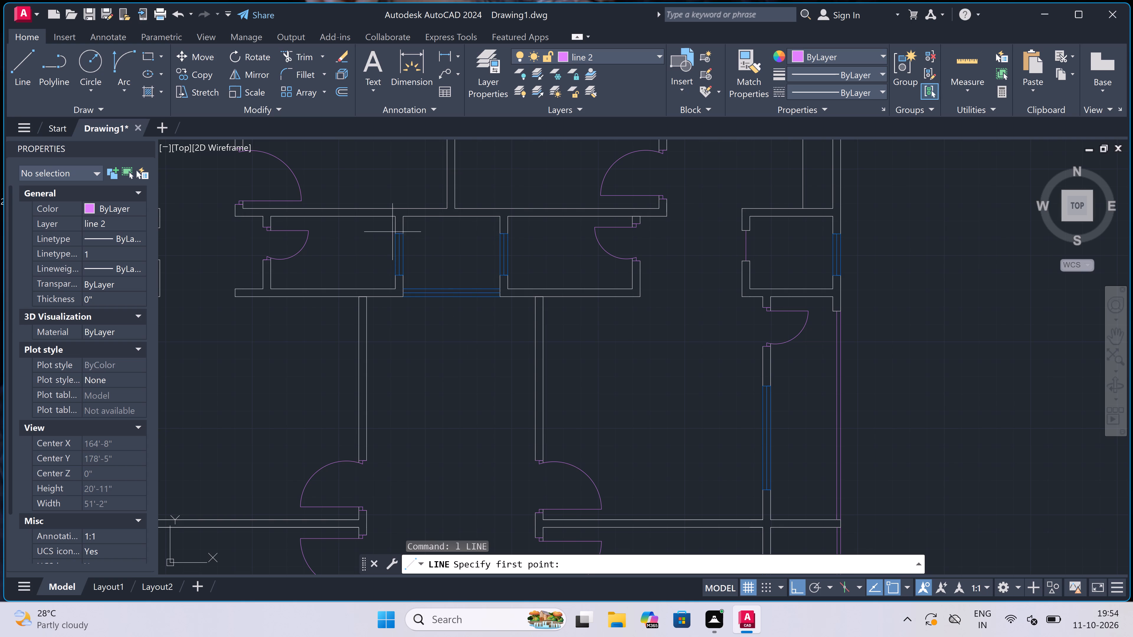
left_click(368, 293)
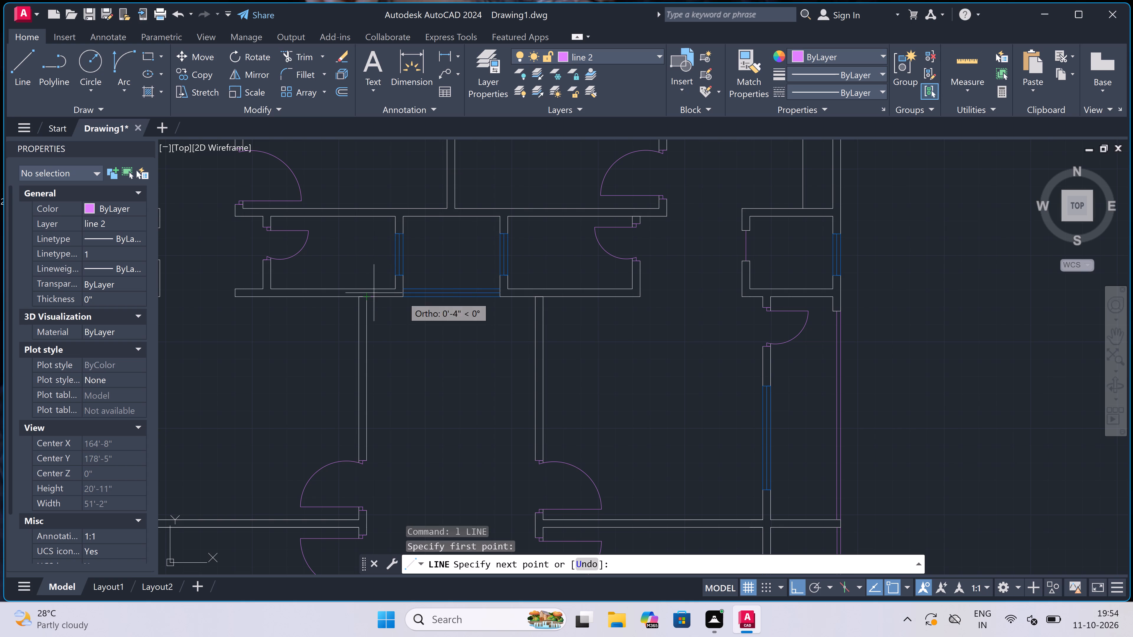
scroll(420, 297, "up", 1)
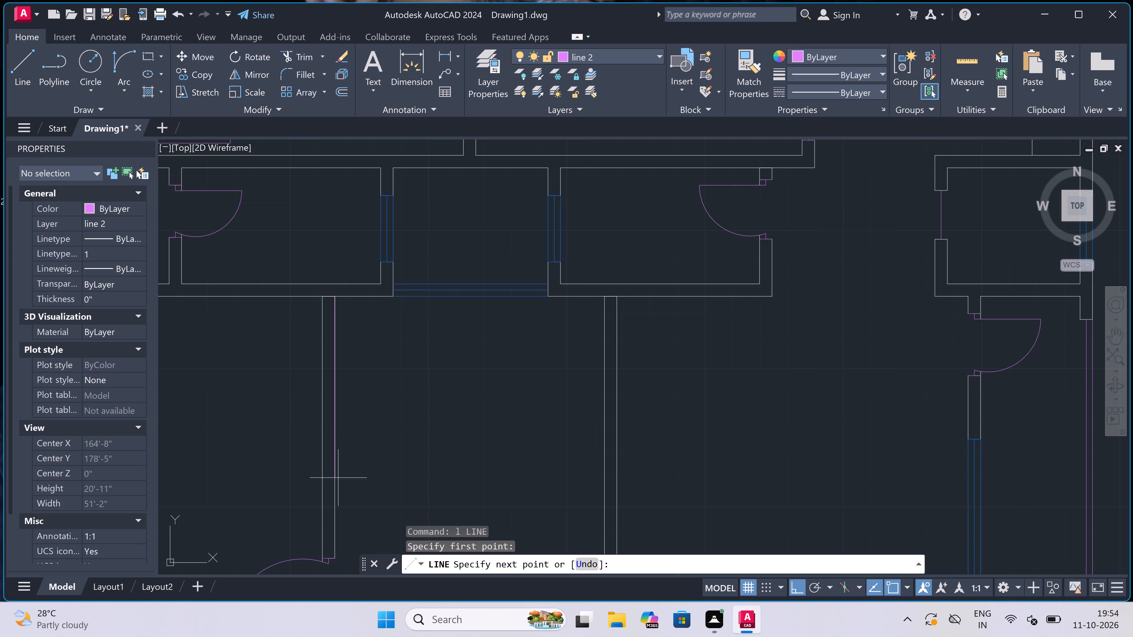
left_click(336, 513)
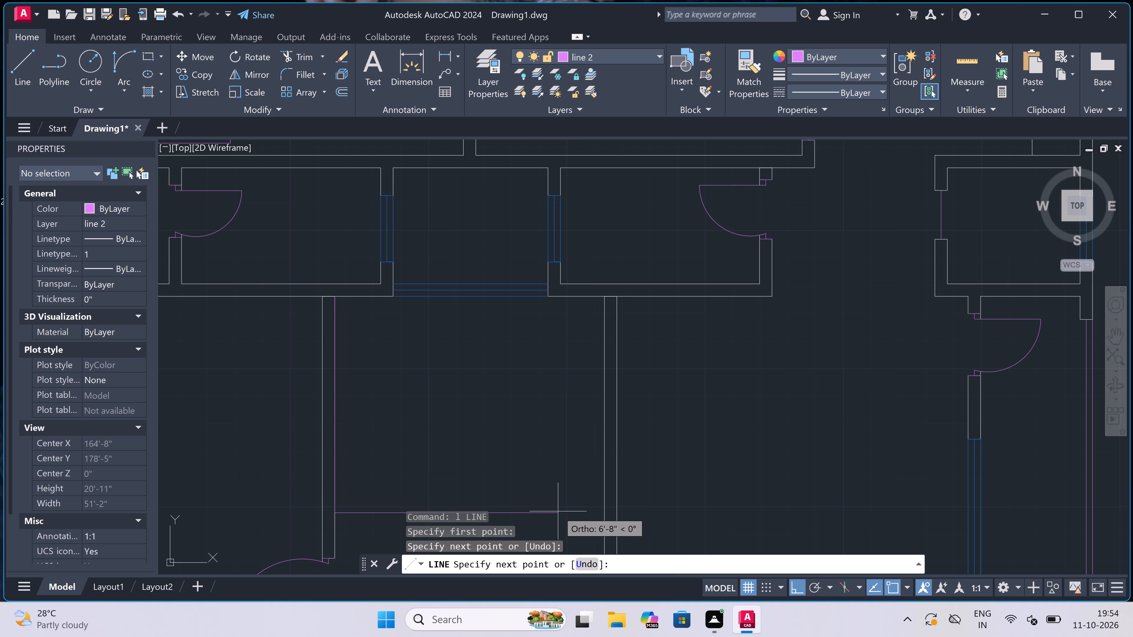
left_click(609, 512)
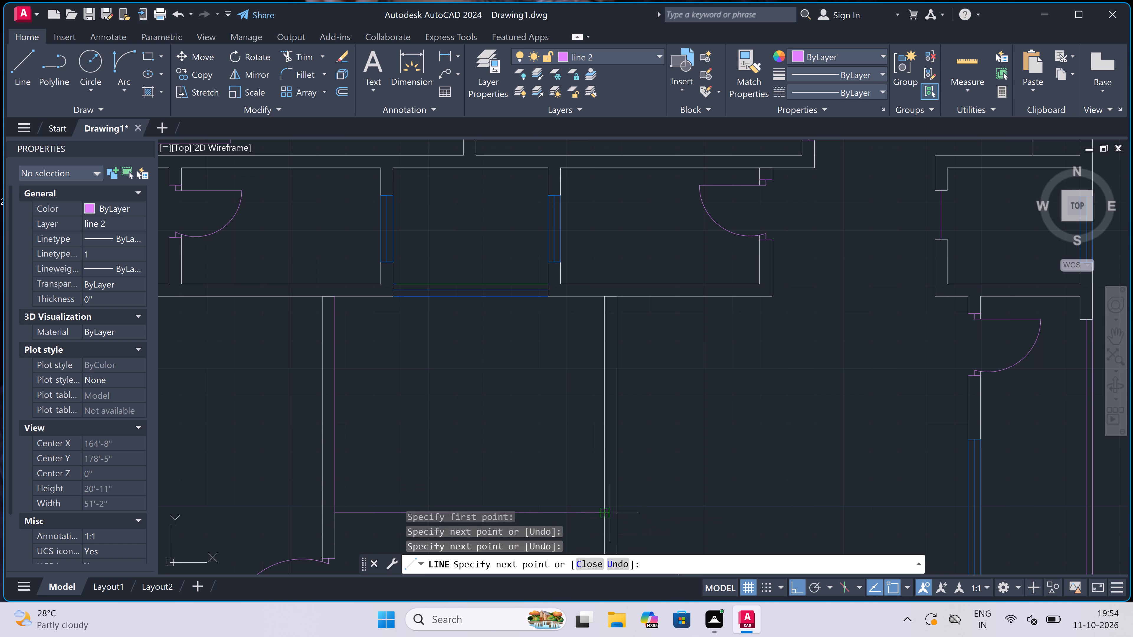
key("Escape")
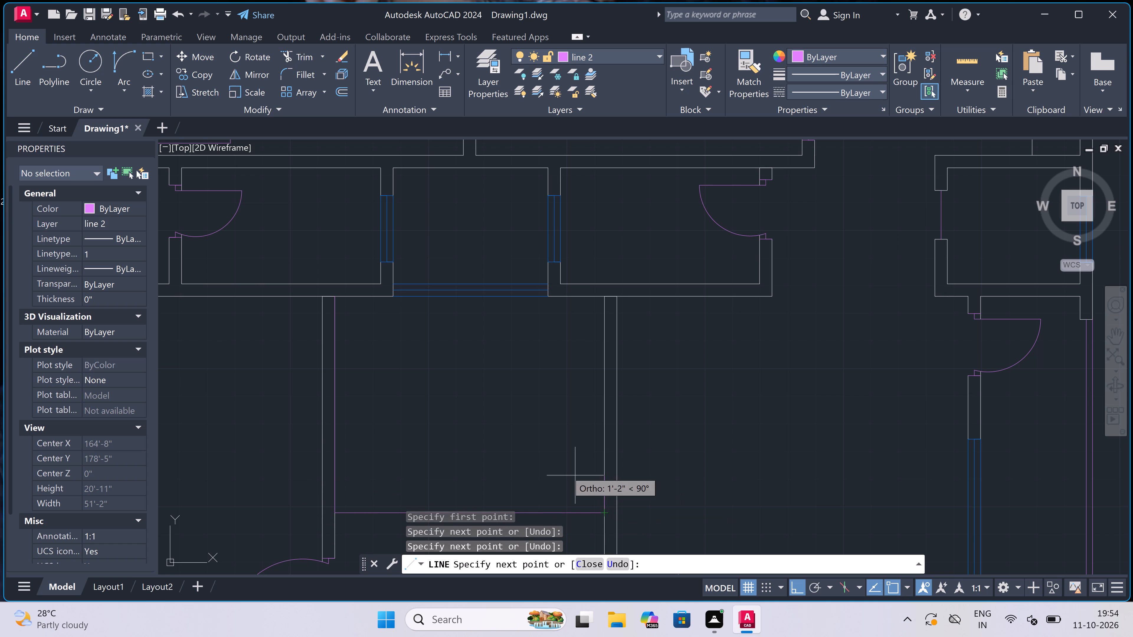
Delete the vertical line on layer line 2 lying over the central hall's west wall face.
left_click(335, 390)
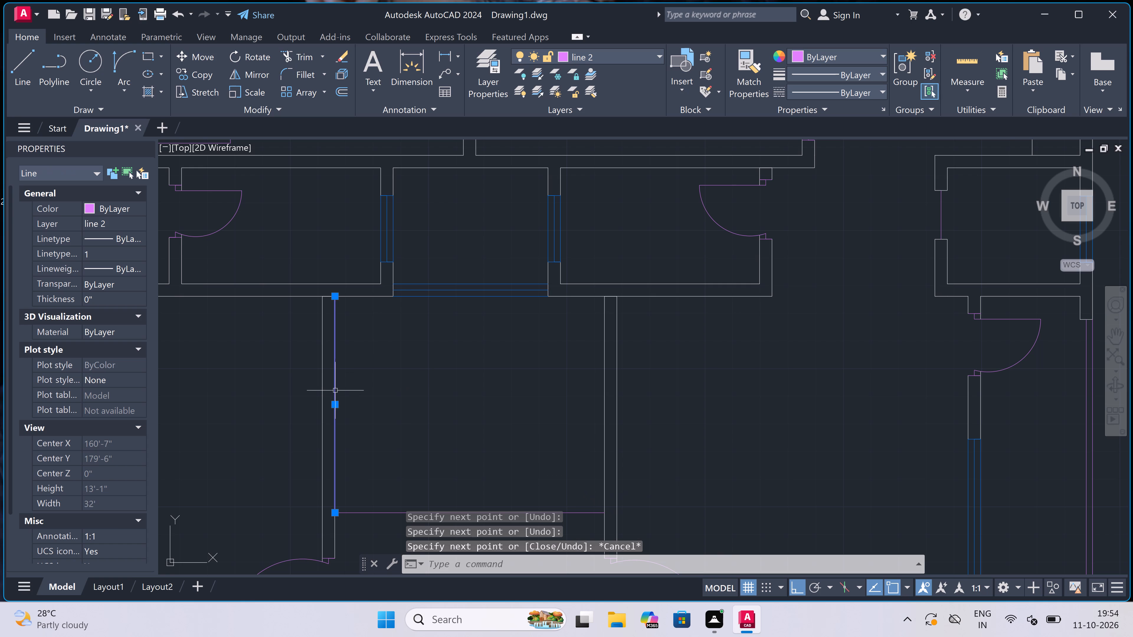
key("Delete")
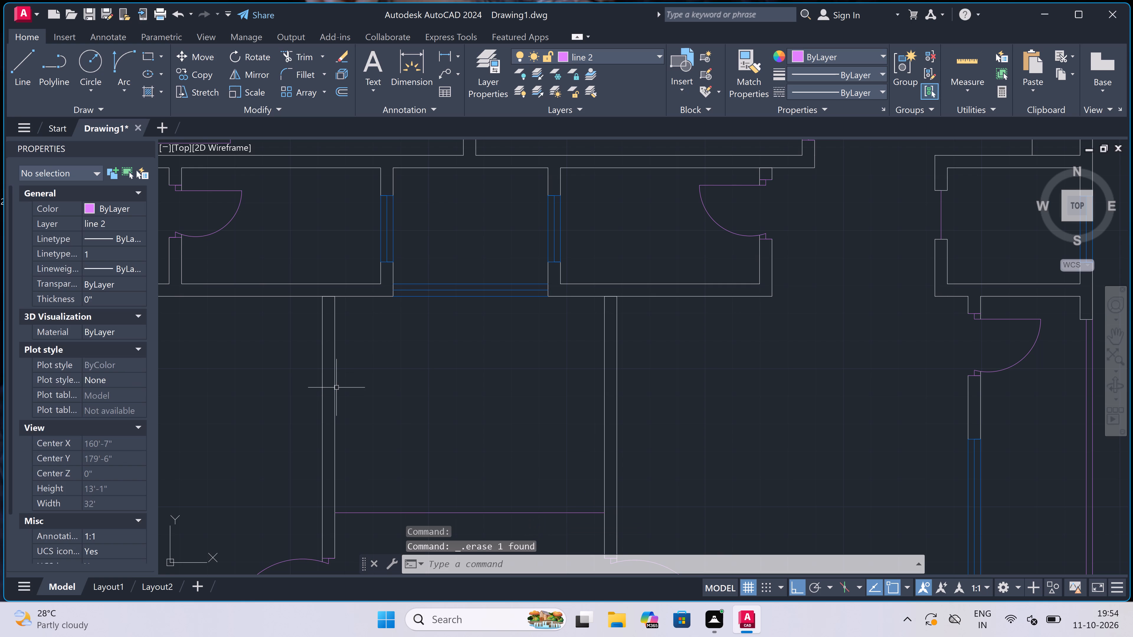
Draw a short vertical line north into the central hall from the midpoint of the new cross line.
type("l")
key("space")
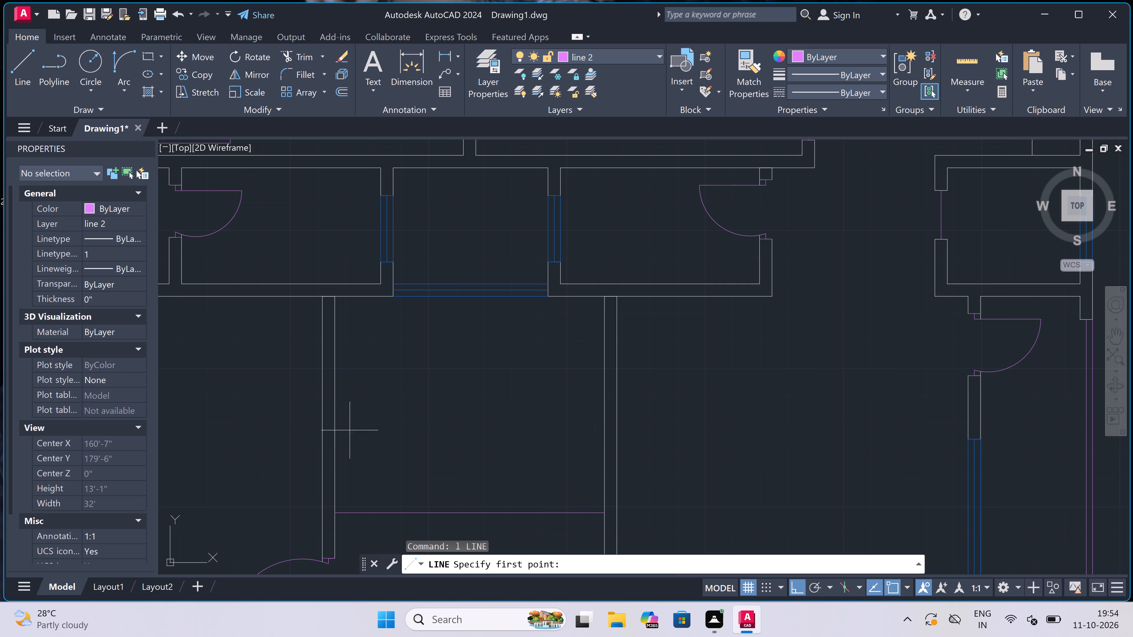
scroll(351, 428, "down", 2)
scroll(375, 435, "up", 2)
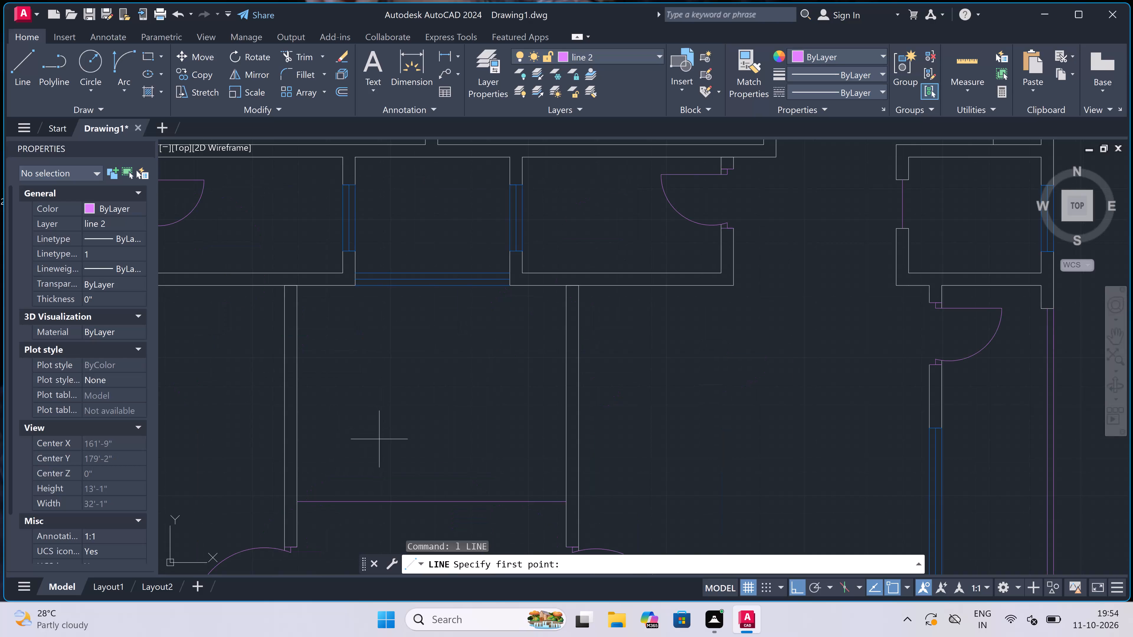
left_click(432, 502)
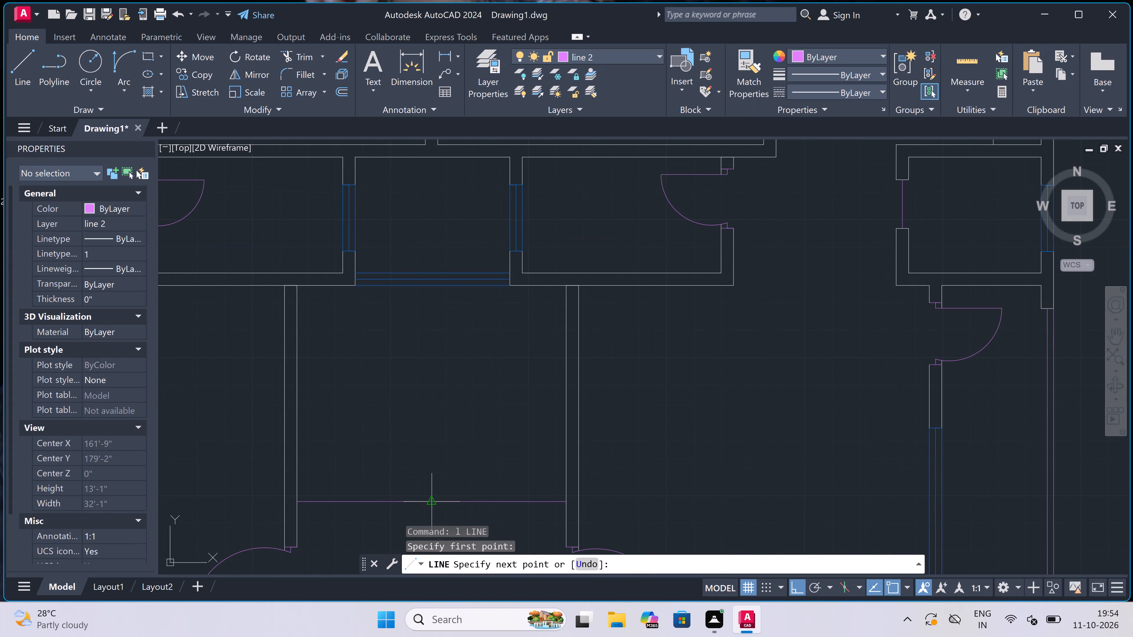
double_click(433, 402)
key("Escape")
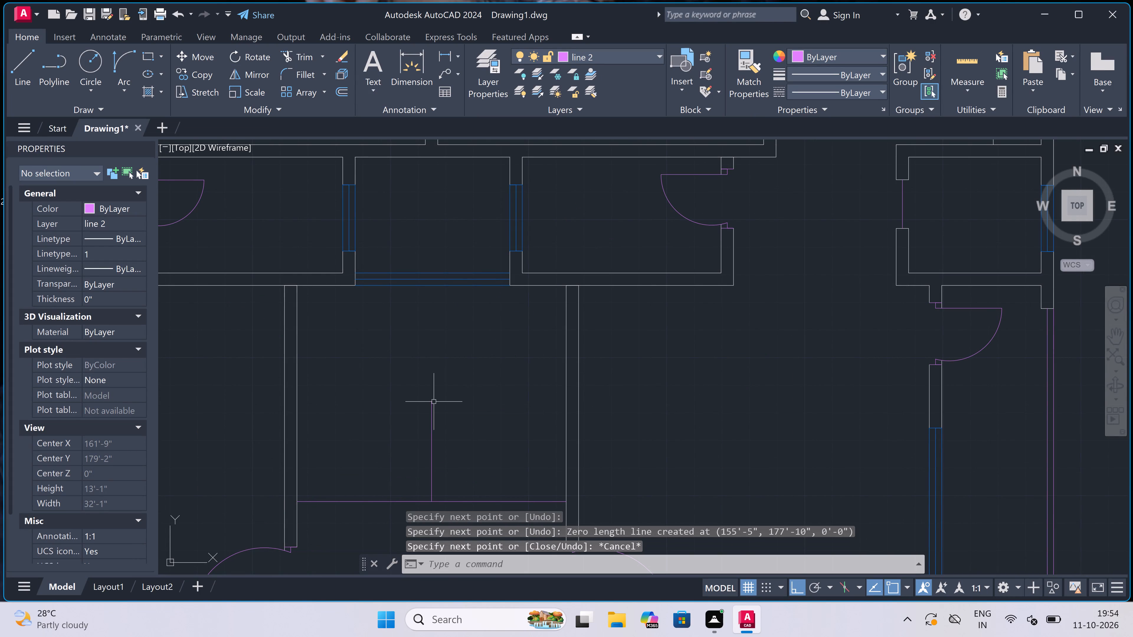
Draw a 2' wide box on the cross line, starting 1' west of its midpoint and rising above the short vertical line.
key("space")
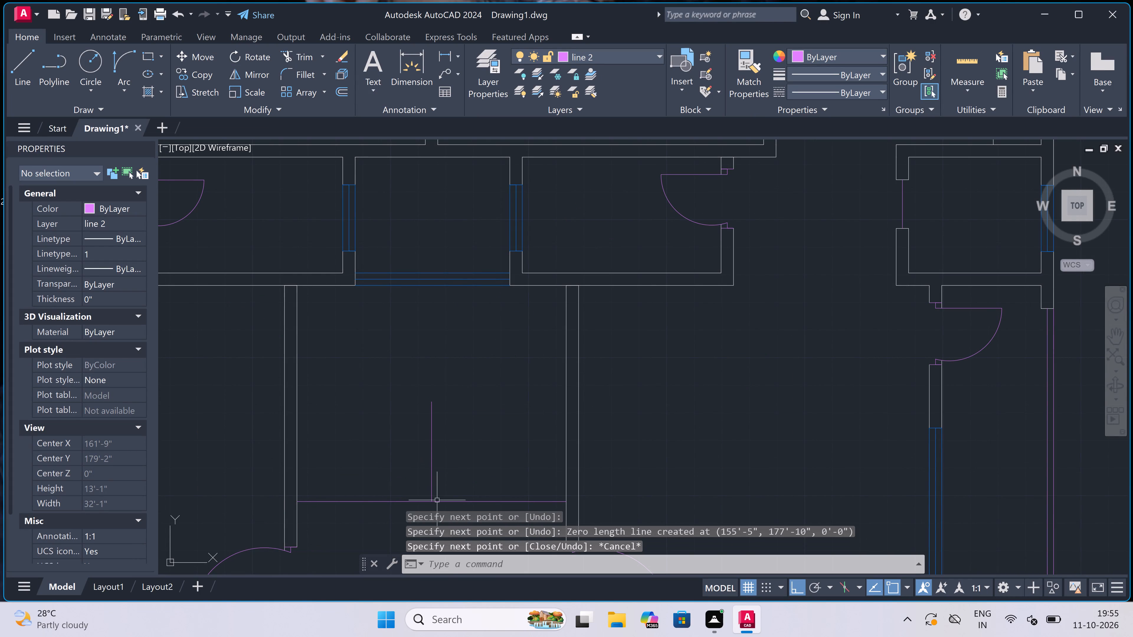
left_click(431, 498)
type("2'")
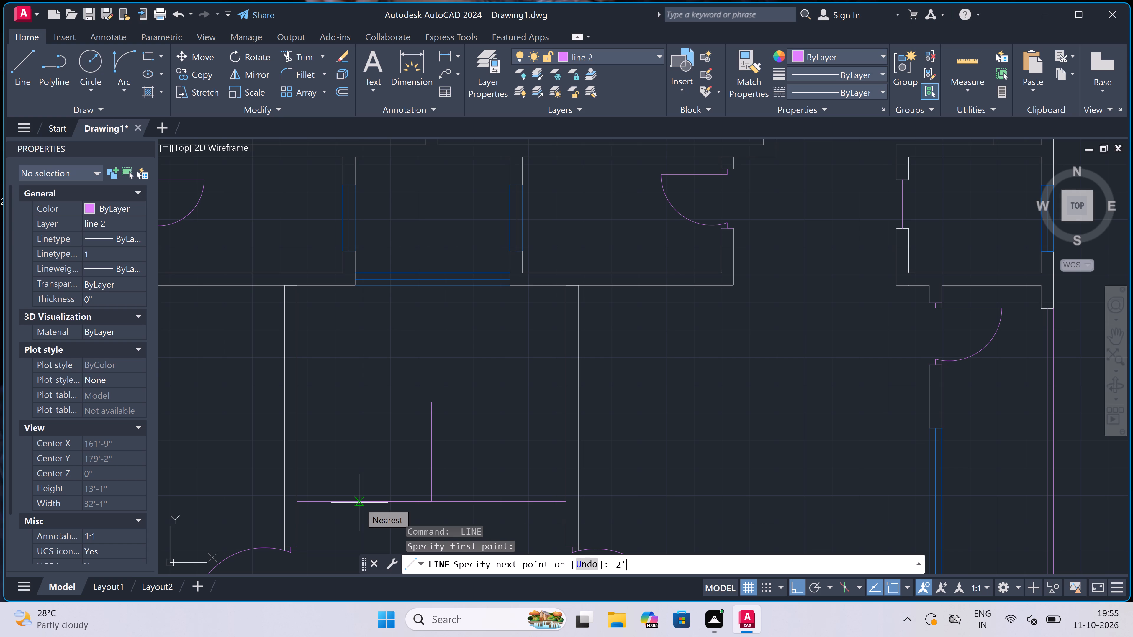
key("space")
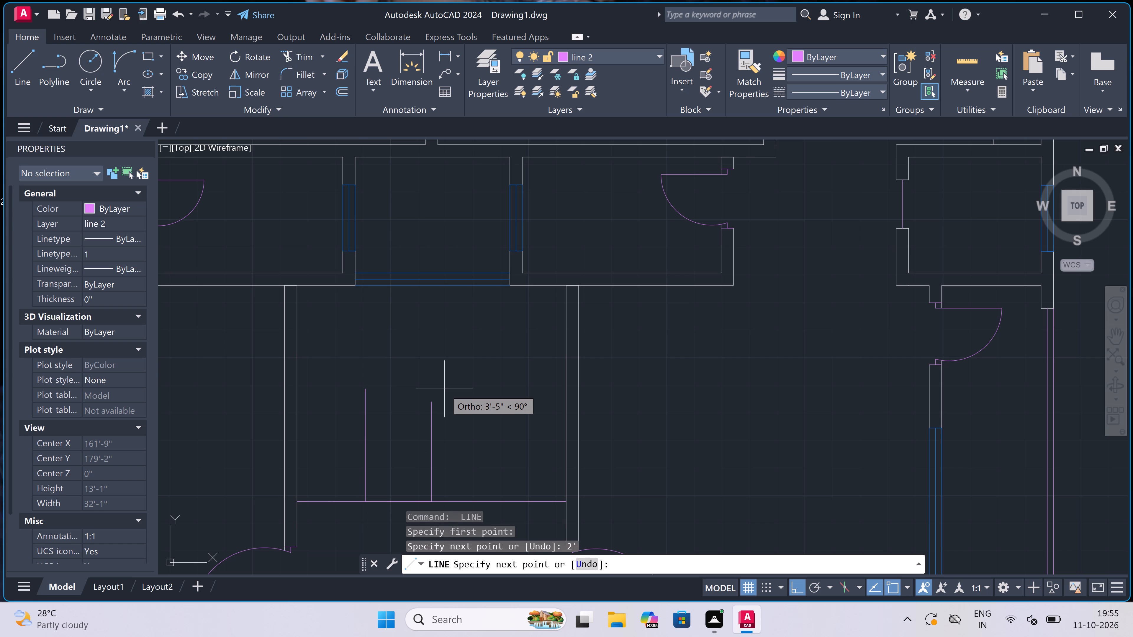
key("ctrl+z")
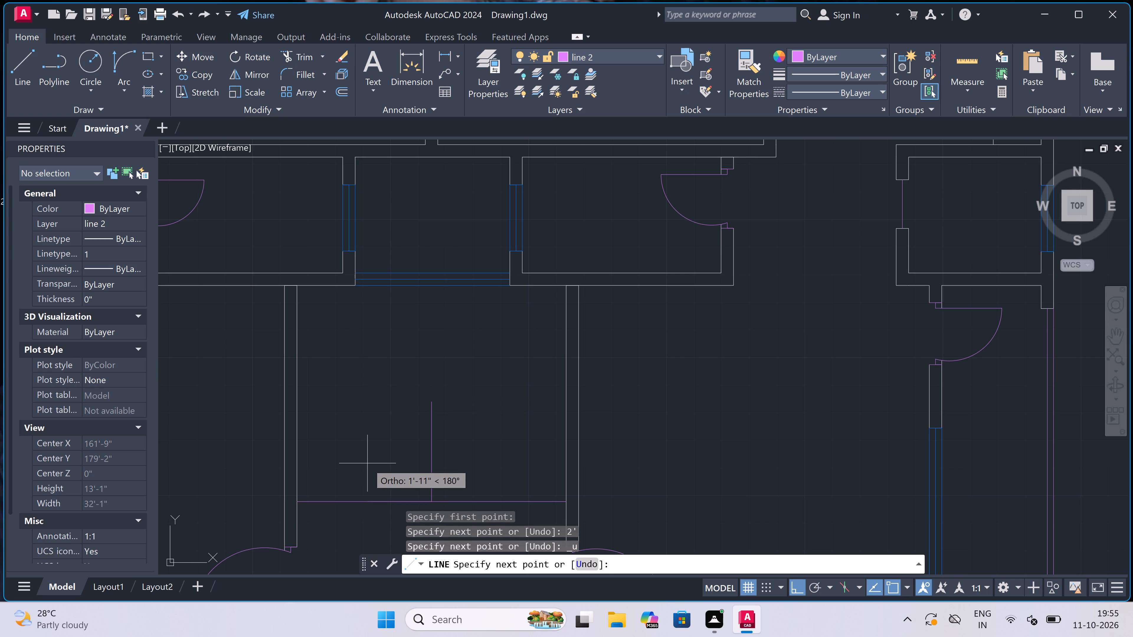
type("1'")
key("space")
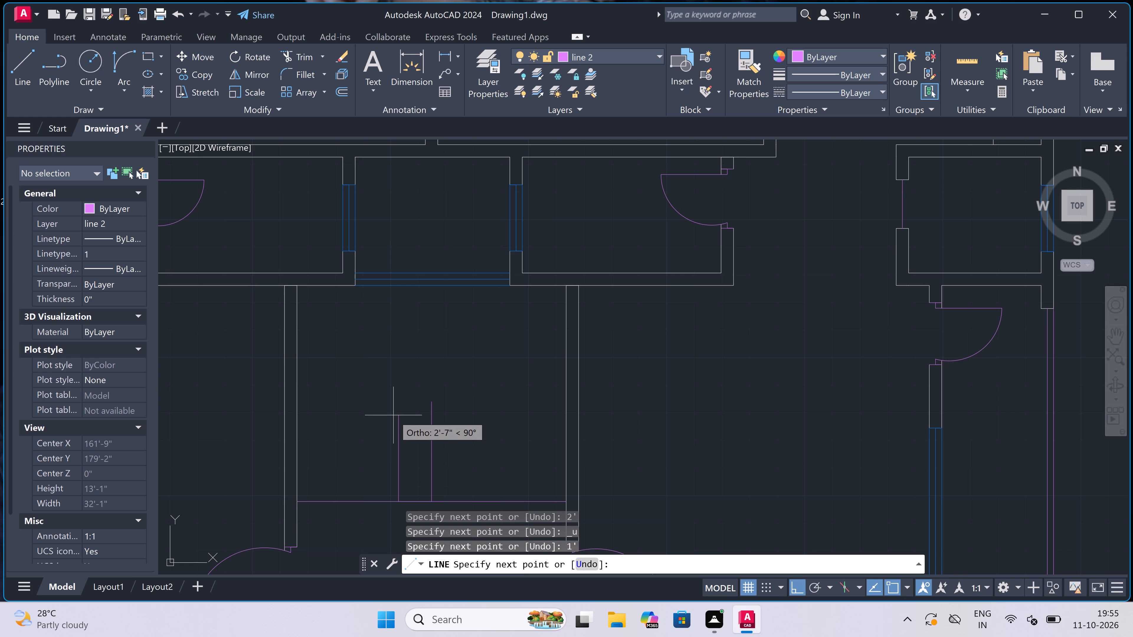
scroll(399, 387, "up", 1)
scroll(402, 380, "down", 1)
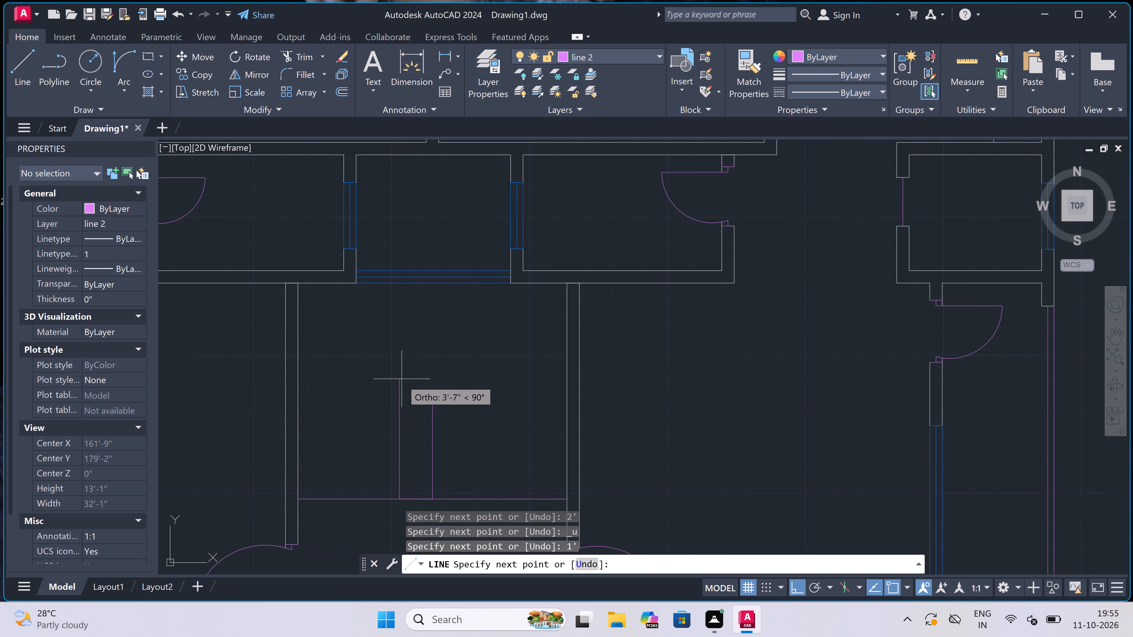
left_click(402, 366)
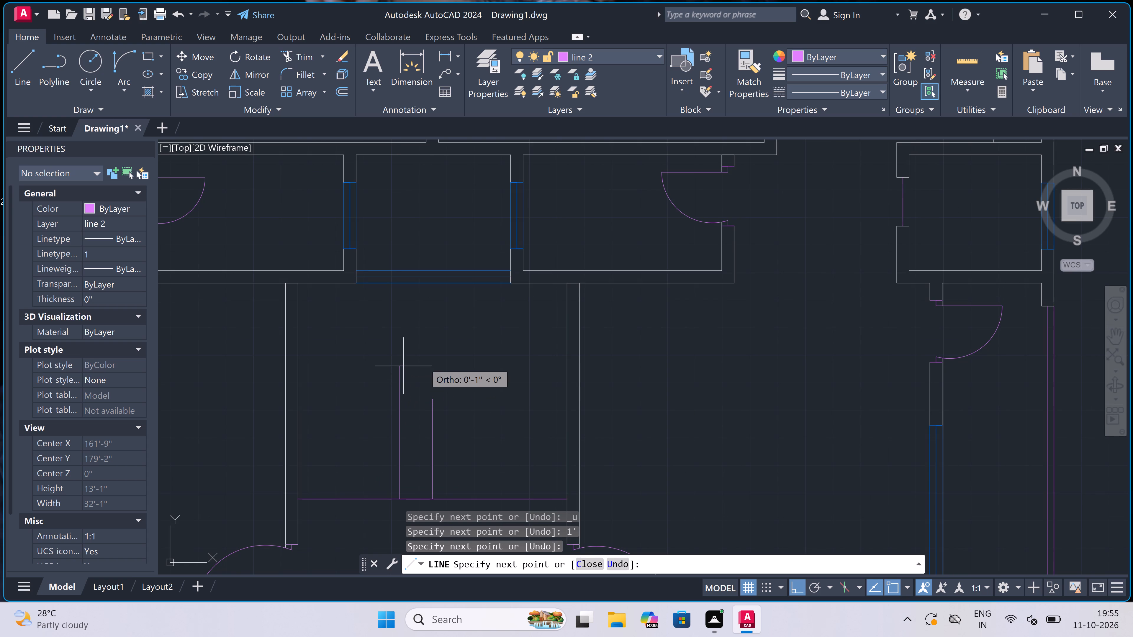
type("2'")
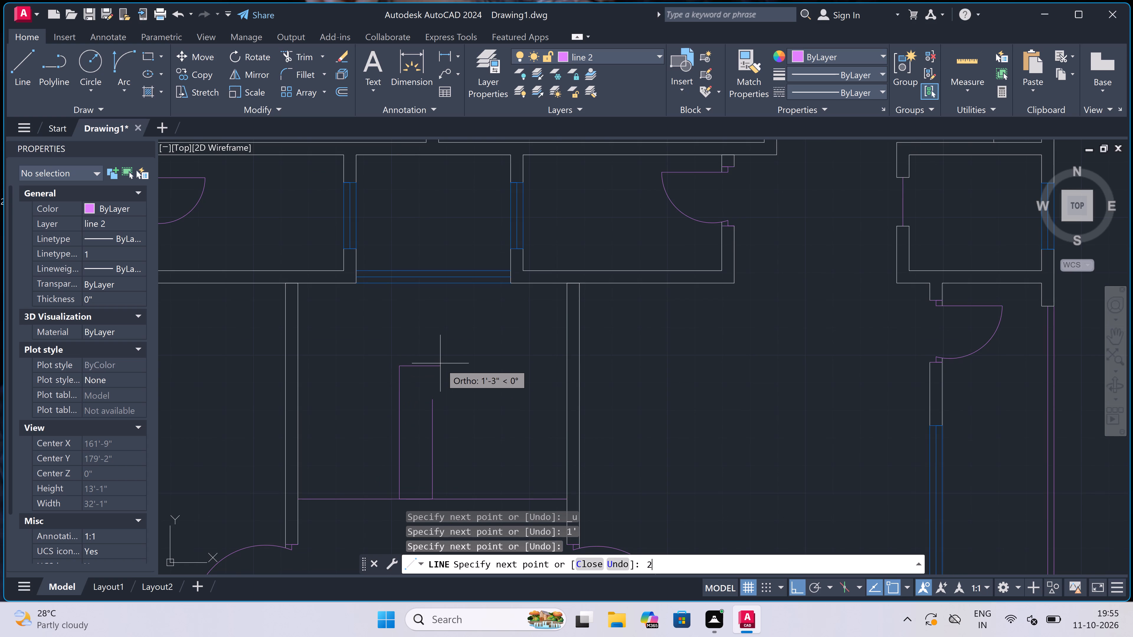
key("space")
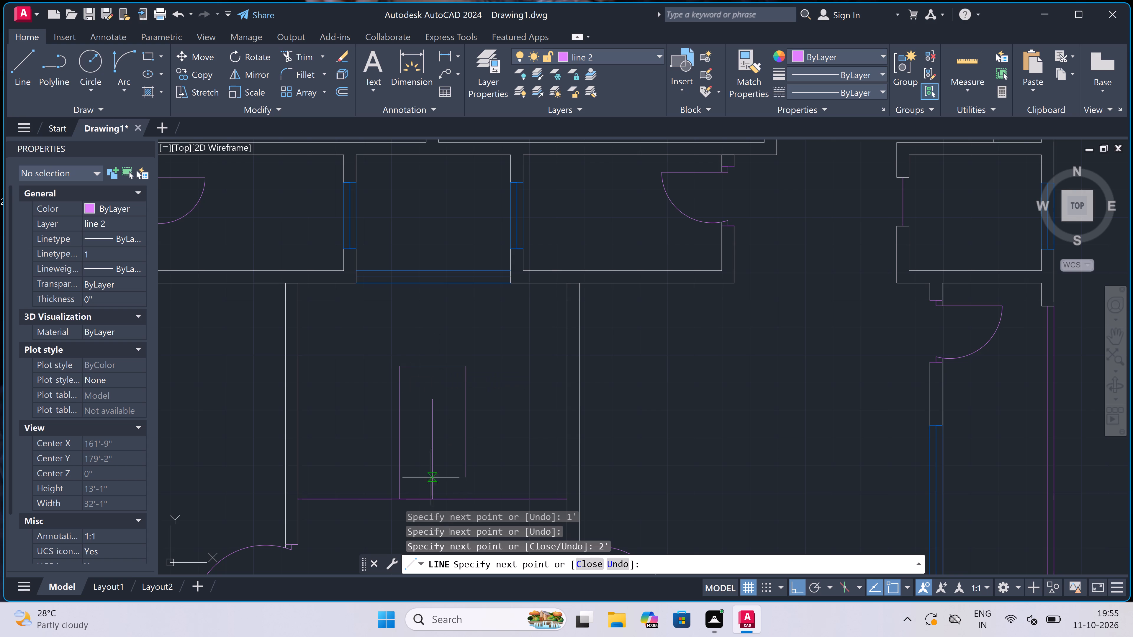
left_click(464, 496)
key("Escape")
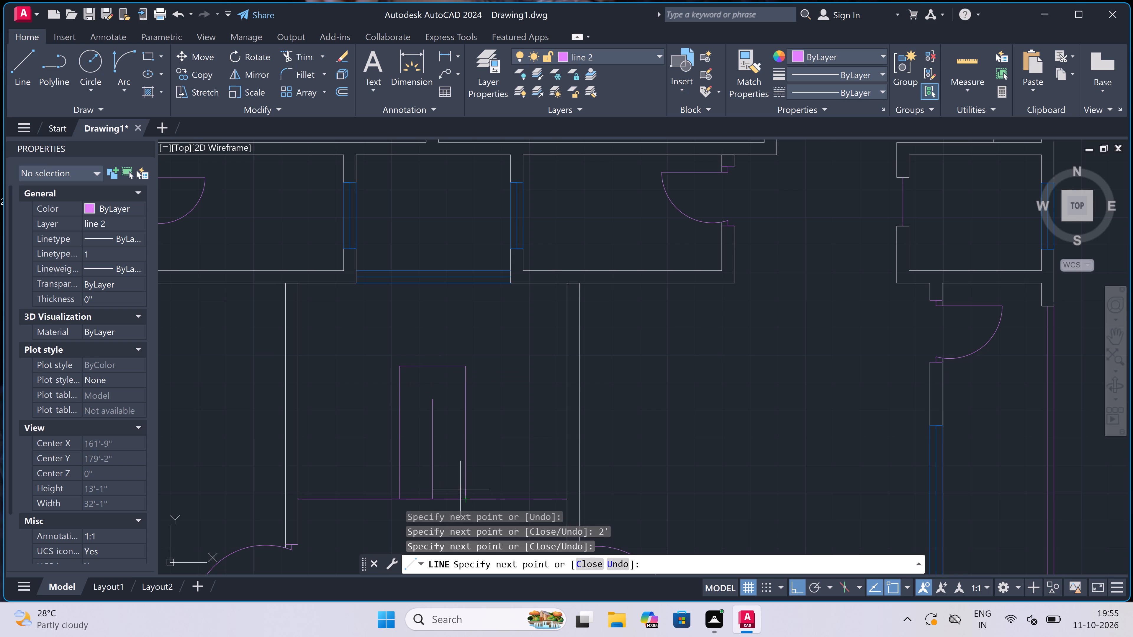
Delete the short vertical line inside the box in the central hall.
left_click(441, 455)
left_click(430, 463)
key("Delete")
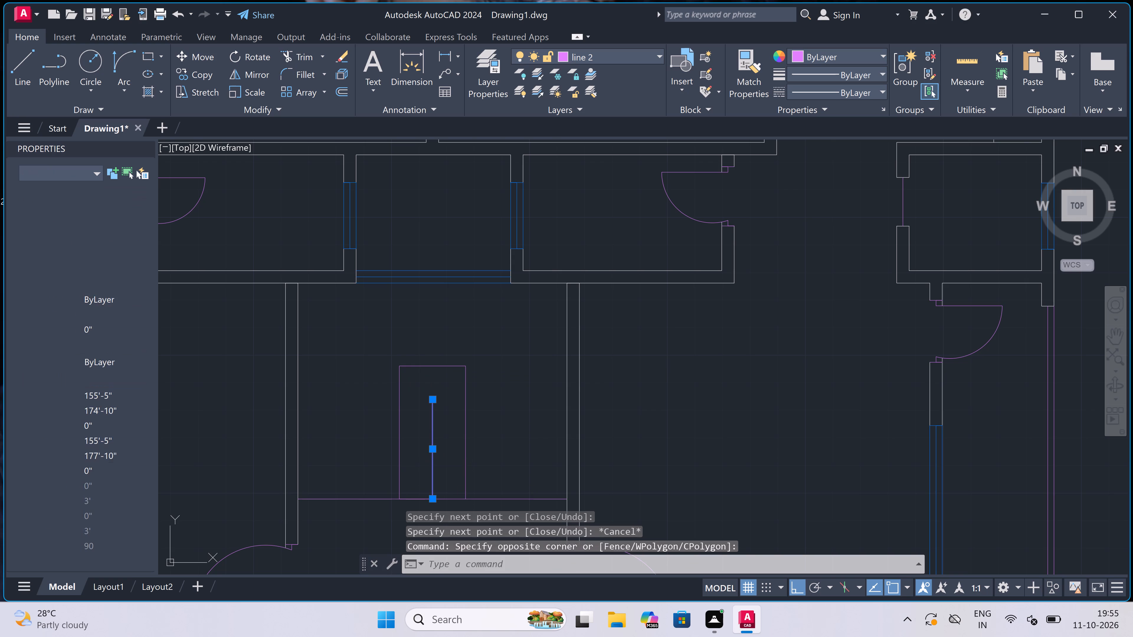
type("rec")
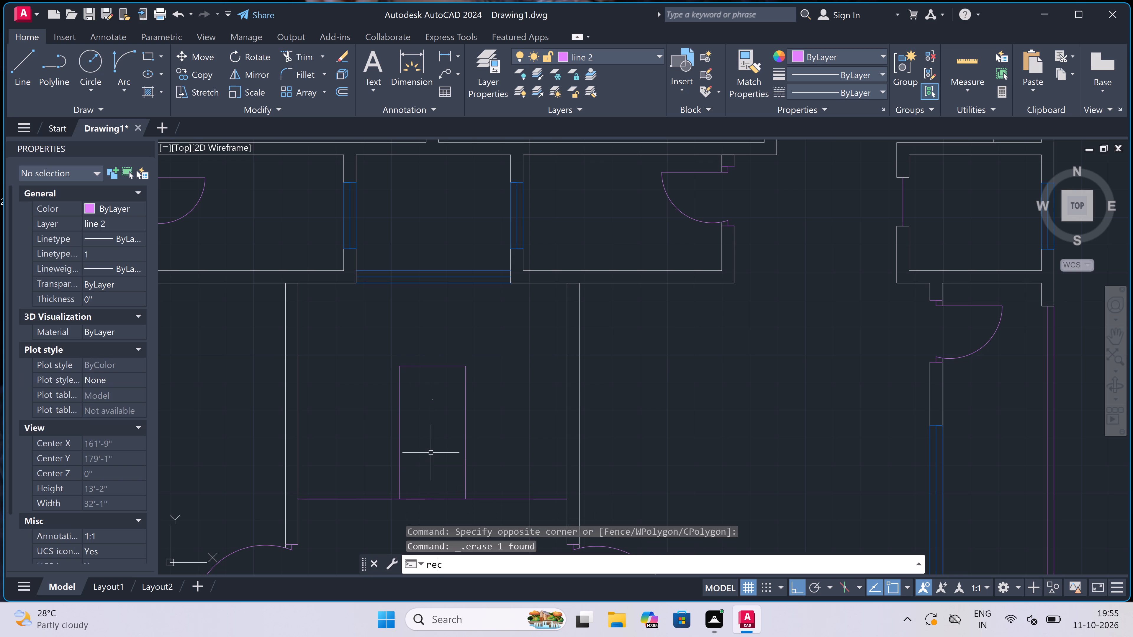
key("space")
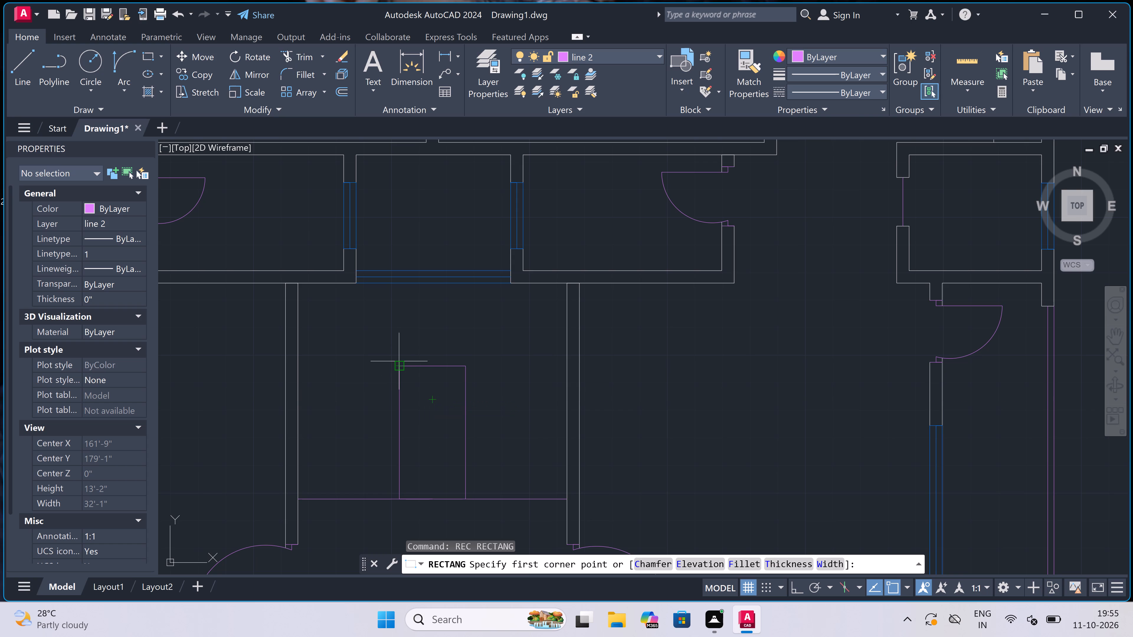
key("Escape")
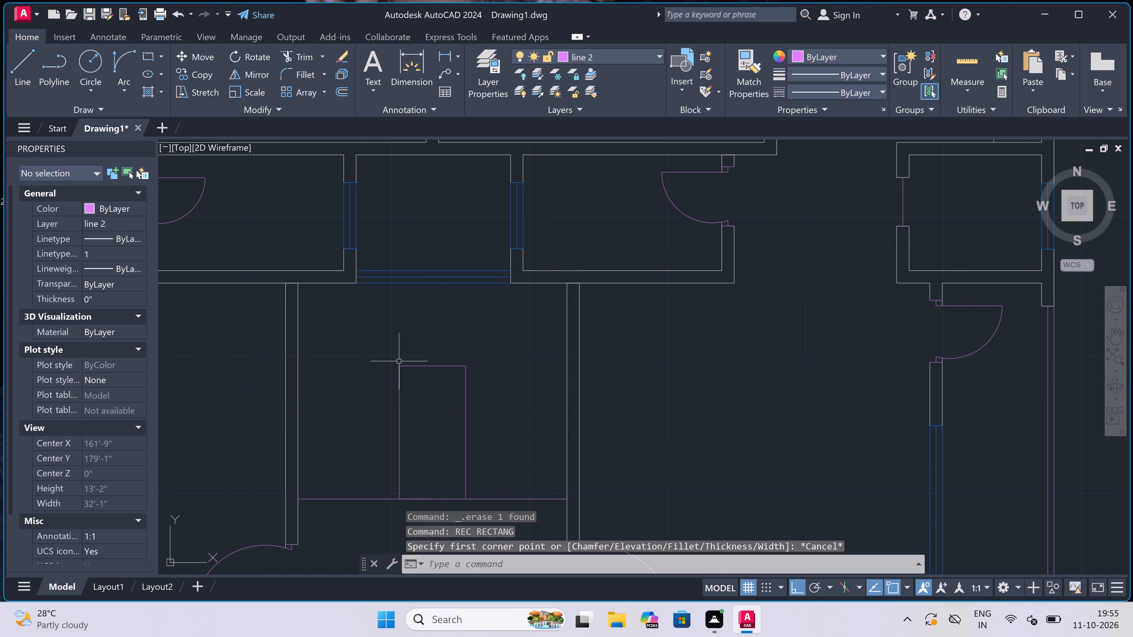
Draw a vertical line from the box's northwest corner north to the window in the hall's north wall.
type("l")
key("space")
left_click_drag(399, 368, 401, 362)
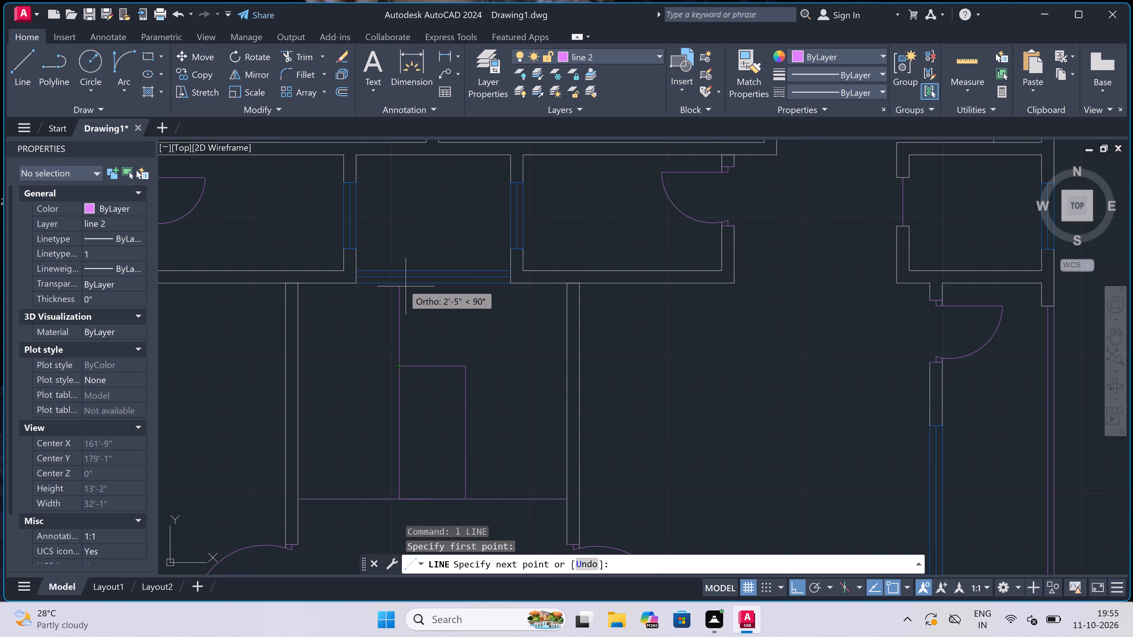
left_click(402, 283)
key("Escape")
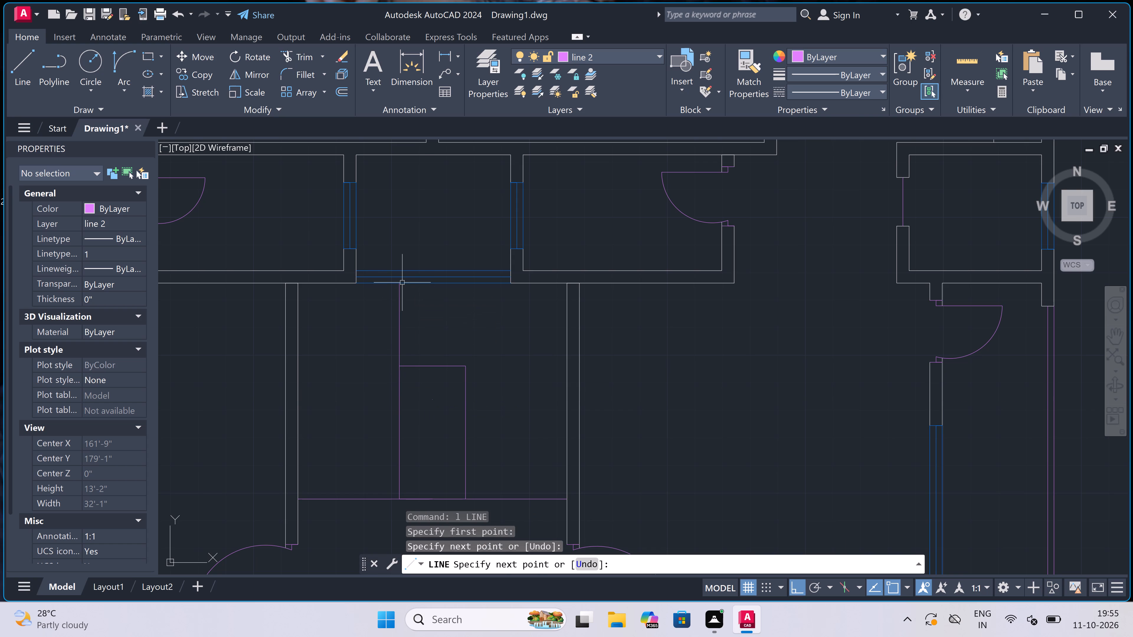
Offset the vertical line above the box eastward three times in succession at 9" spacing.
key("o")
key("space")
left_click(401, 315)
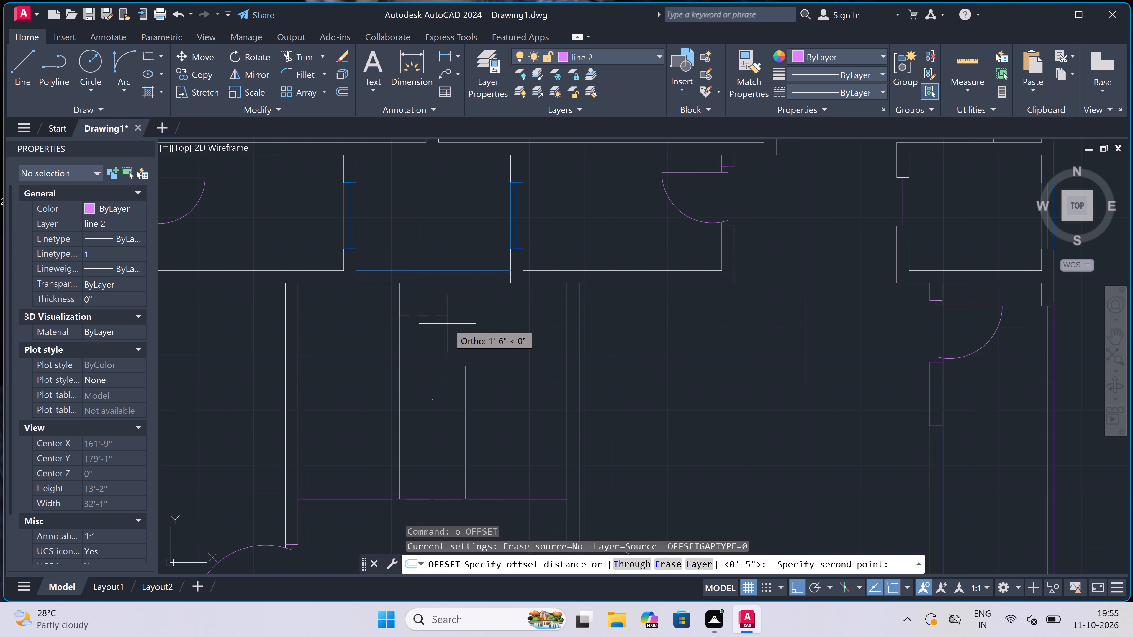
type("9\"")
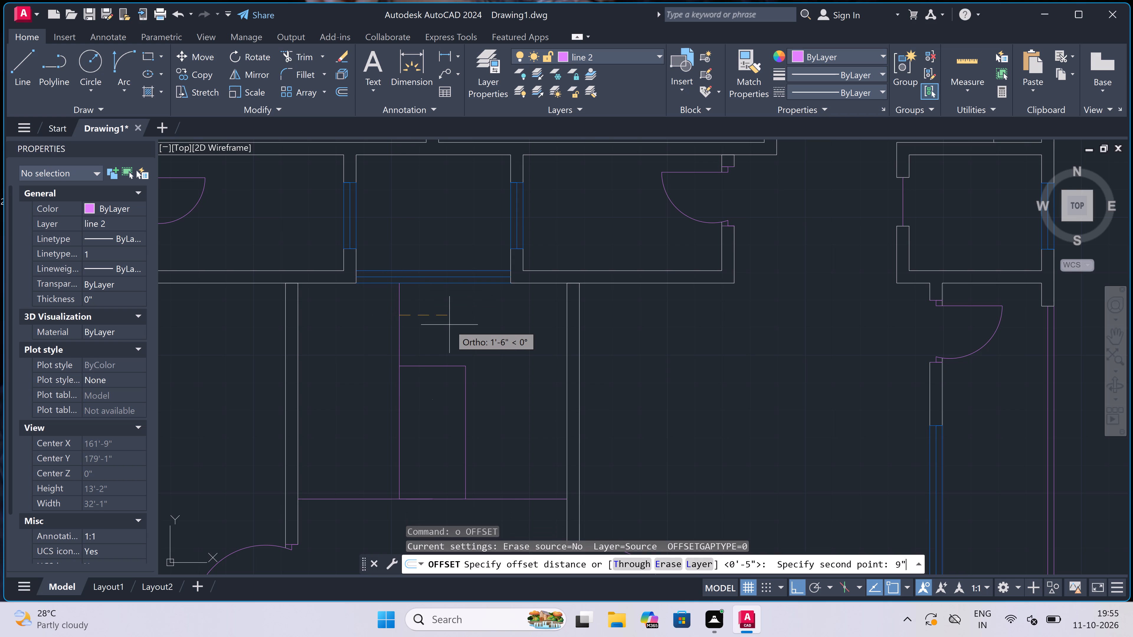
key("space")
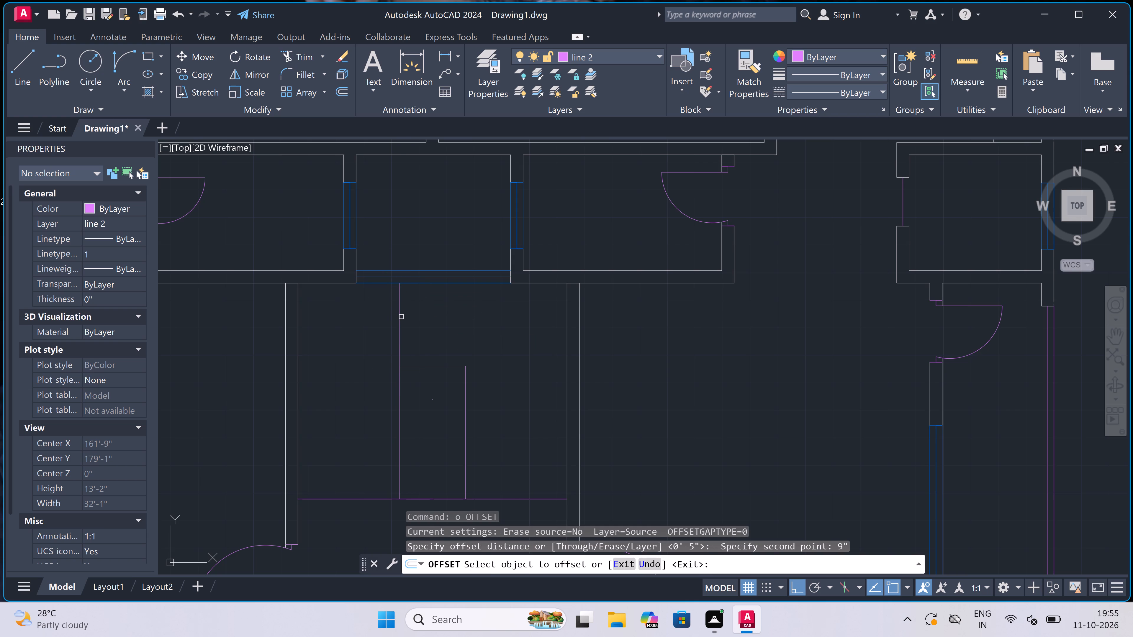
left_click(400, 316)
left_click(416, 318)
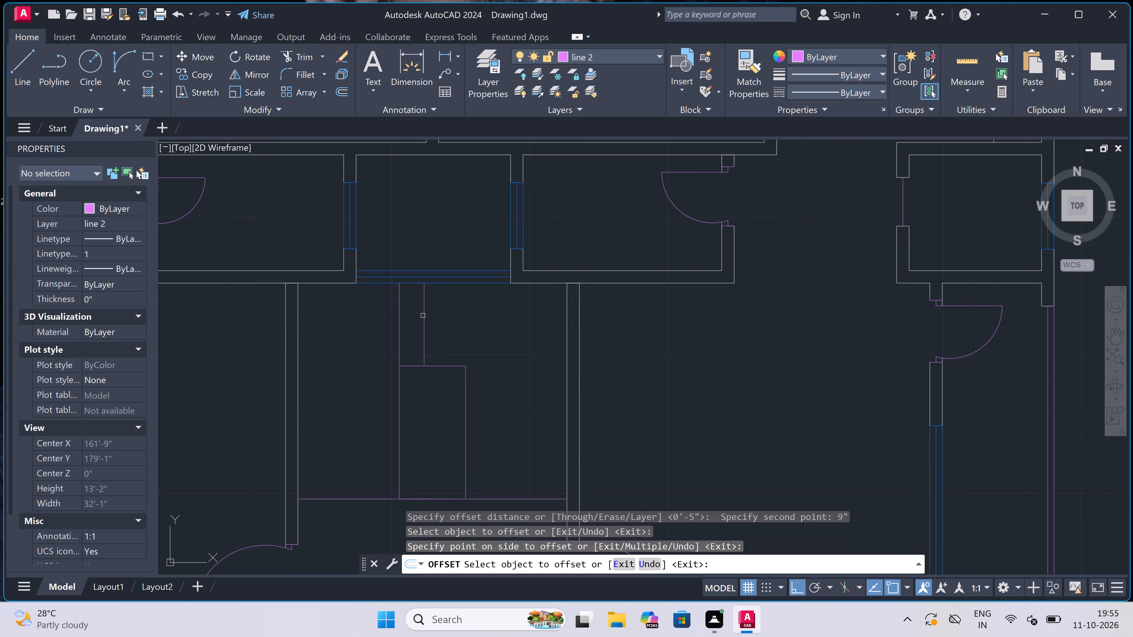
left_click_drag(425, 315, 428, 316)
left_click(443, 319)
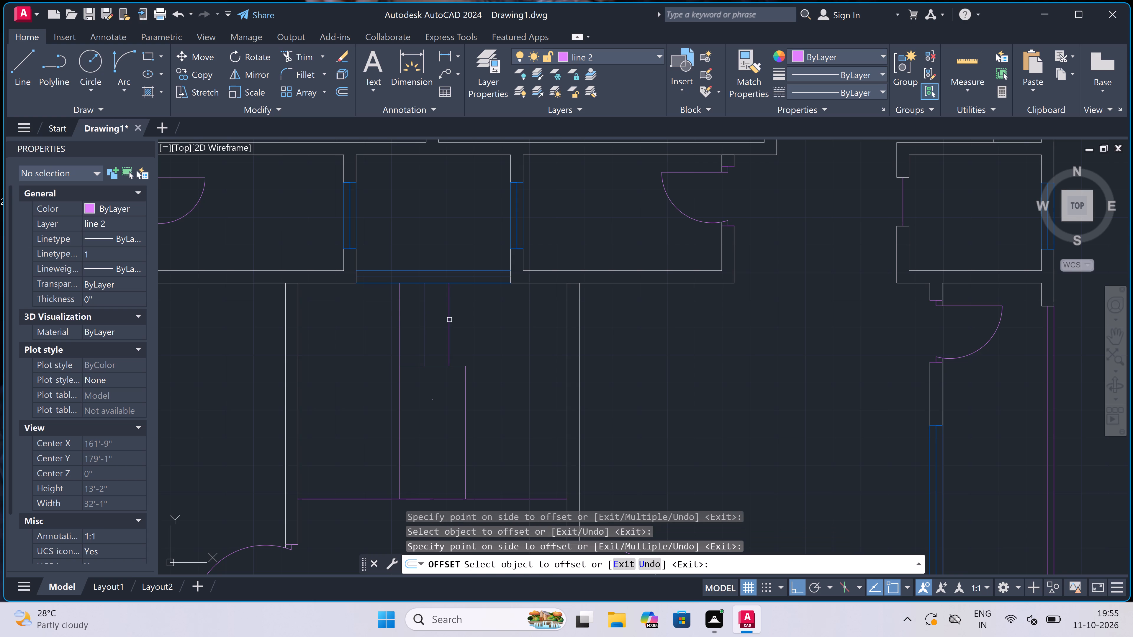
left_click(449, 320)
left_click(466, 322)
key("Escape")
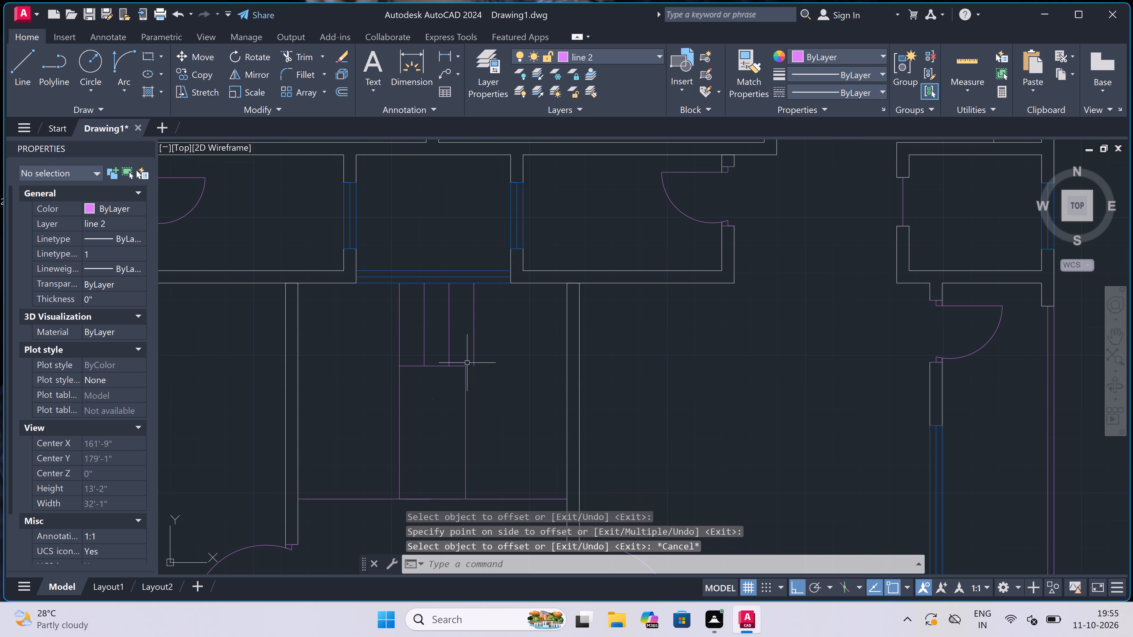
Move the box's two sides and top edge slightly east so they sit centred below the four vertical lines.
left_click(482, 381)
left_click(333, 478)
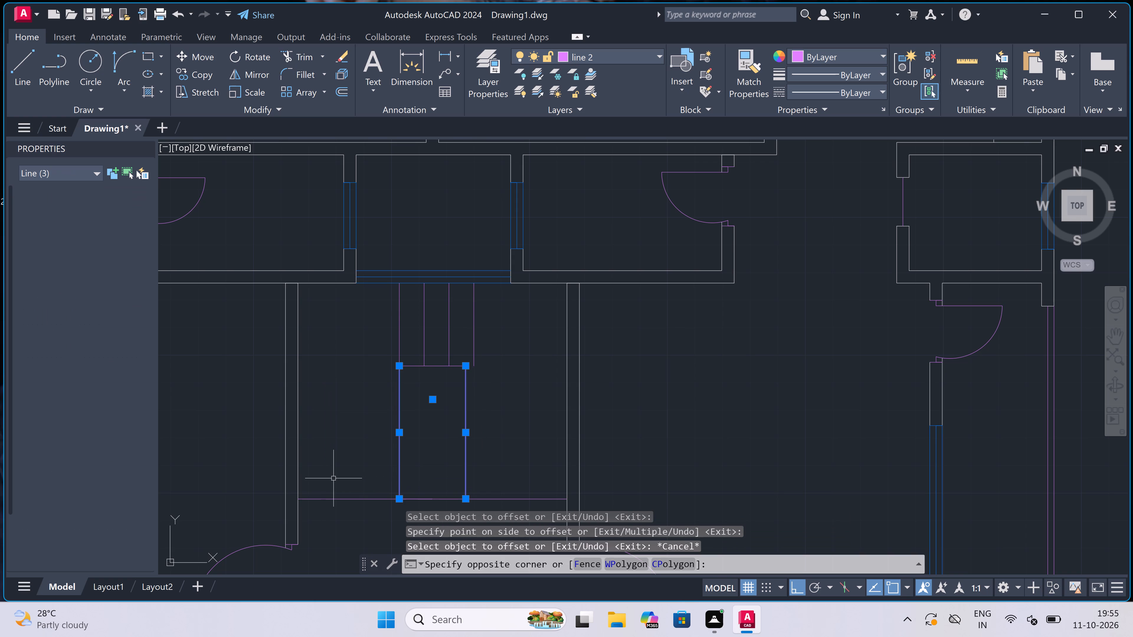
scroll(433, 378, "up", 2)
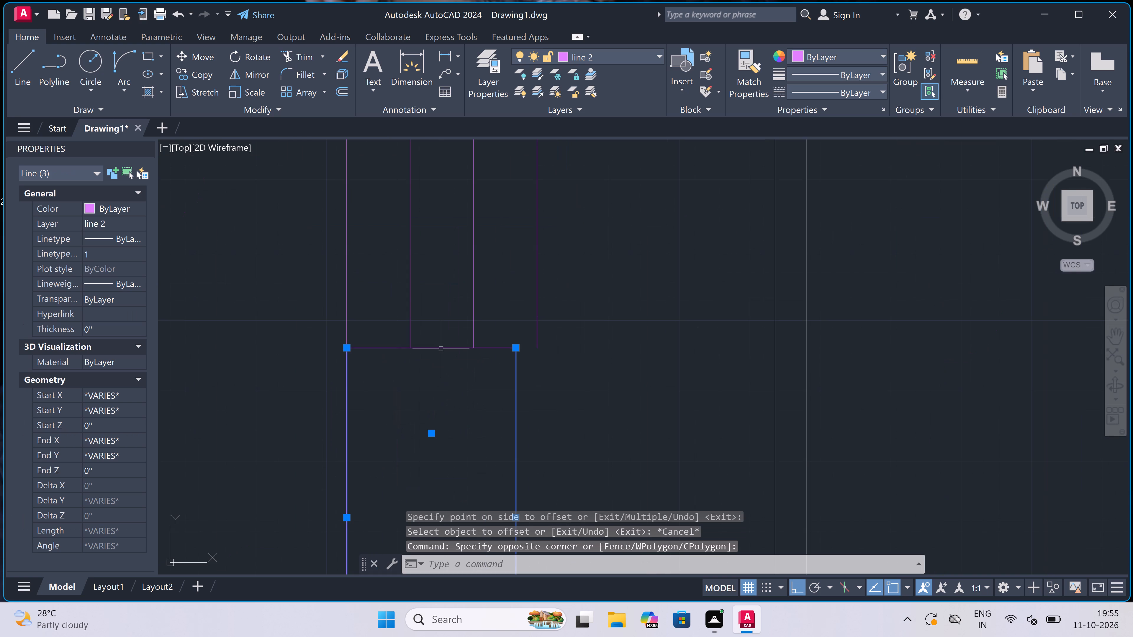
left_click(441, 347)
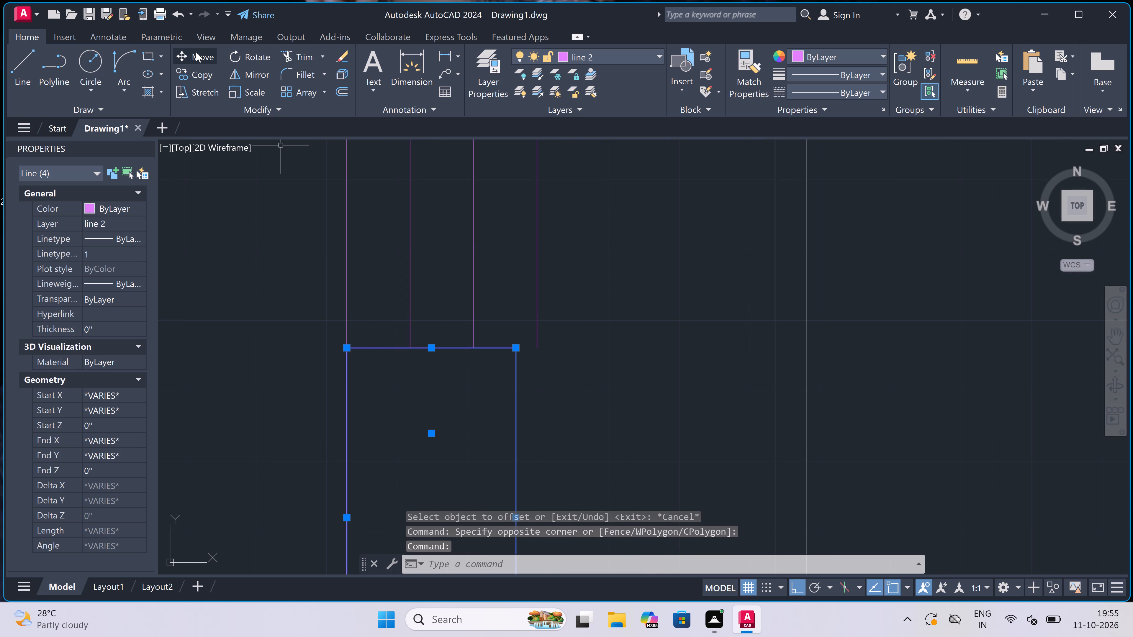
left_click(196, 52)
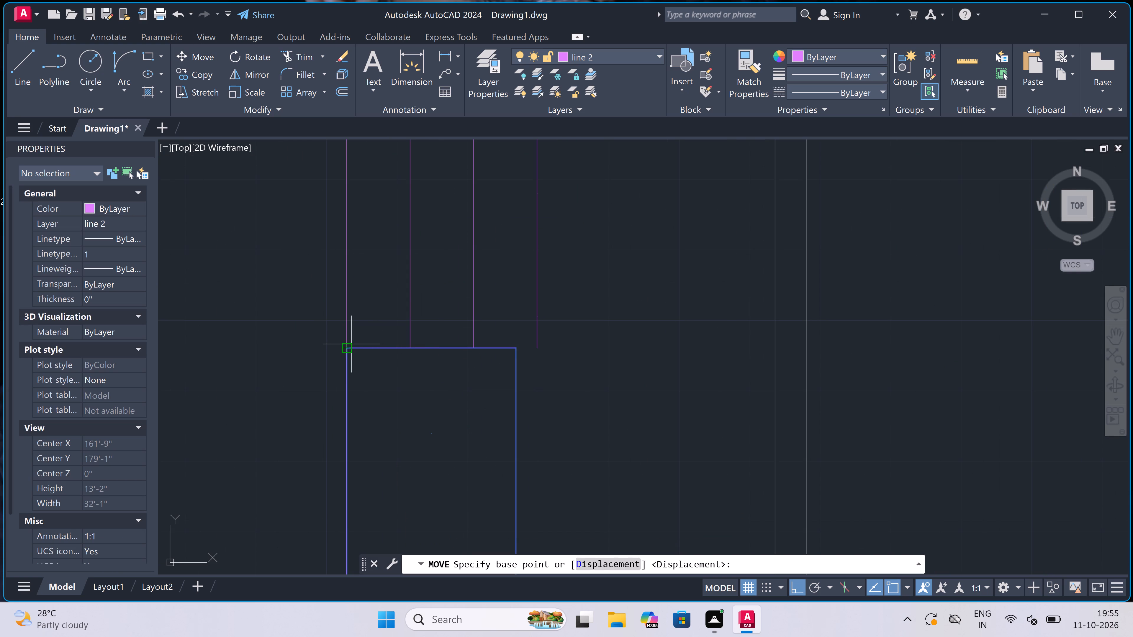
left_click(350, 346)
scroll(350, 346, "down", 2)
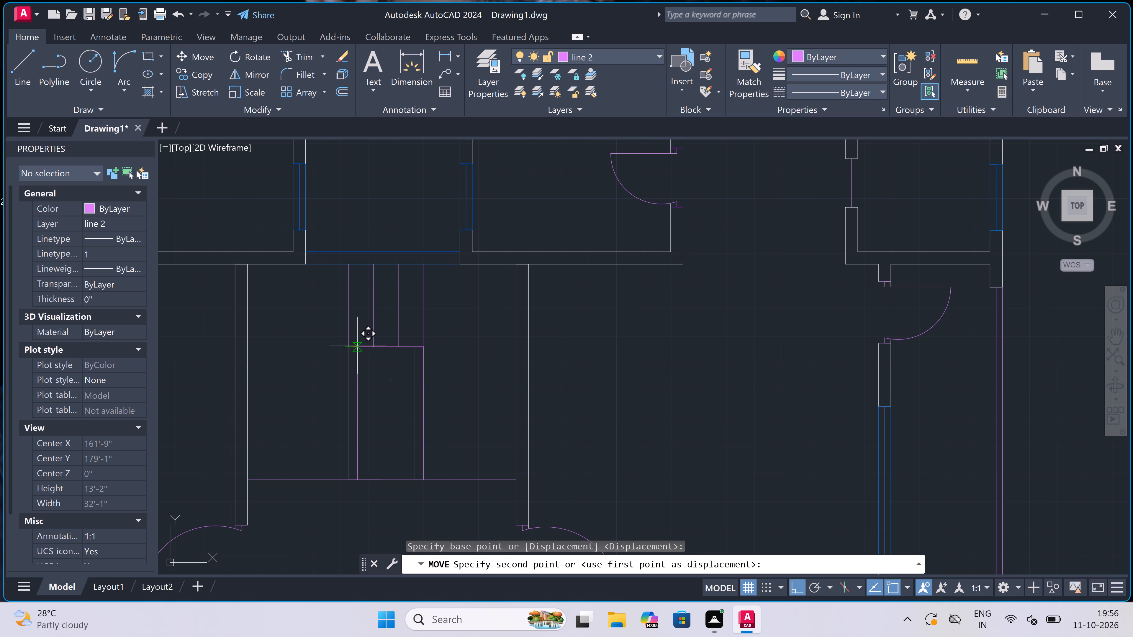
scroll(354, 346, "up", 2)
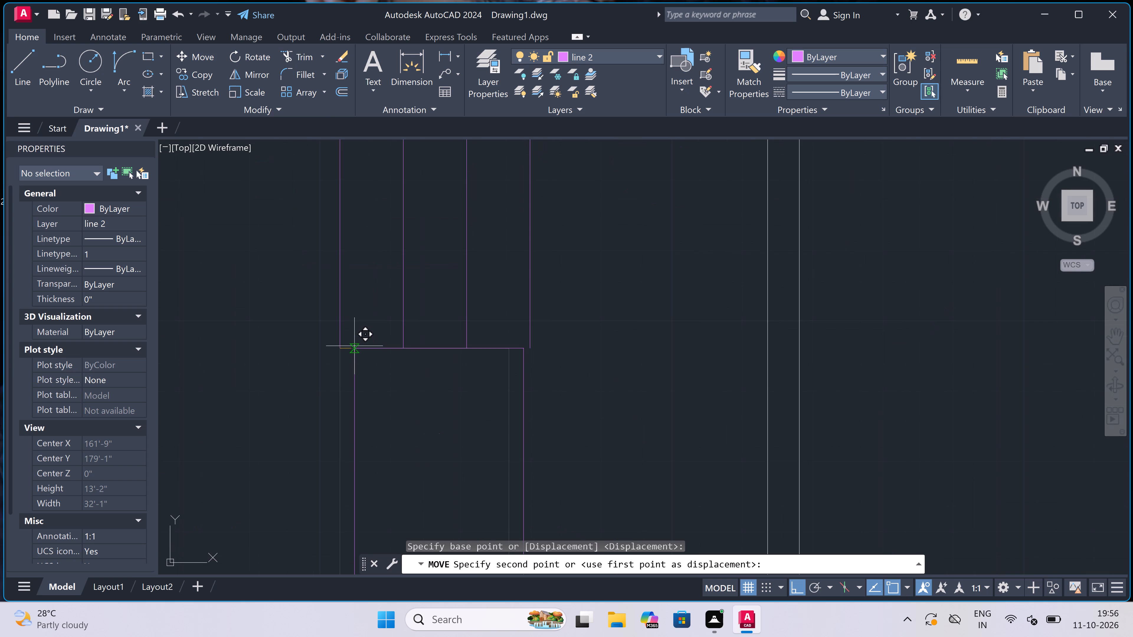
scroll(352, 344, "up", 2)
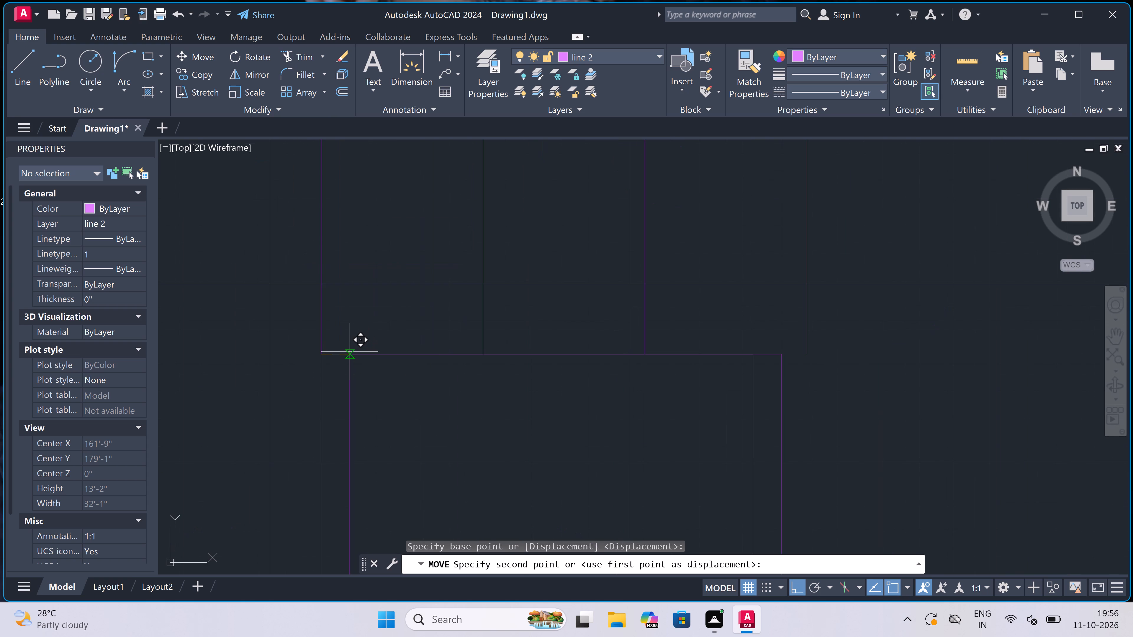
left_click(350, 352)
Delete the box's west and east sides, keeping its top edge below the four vertical lines.
scroll(357, 332, "down", 1)
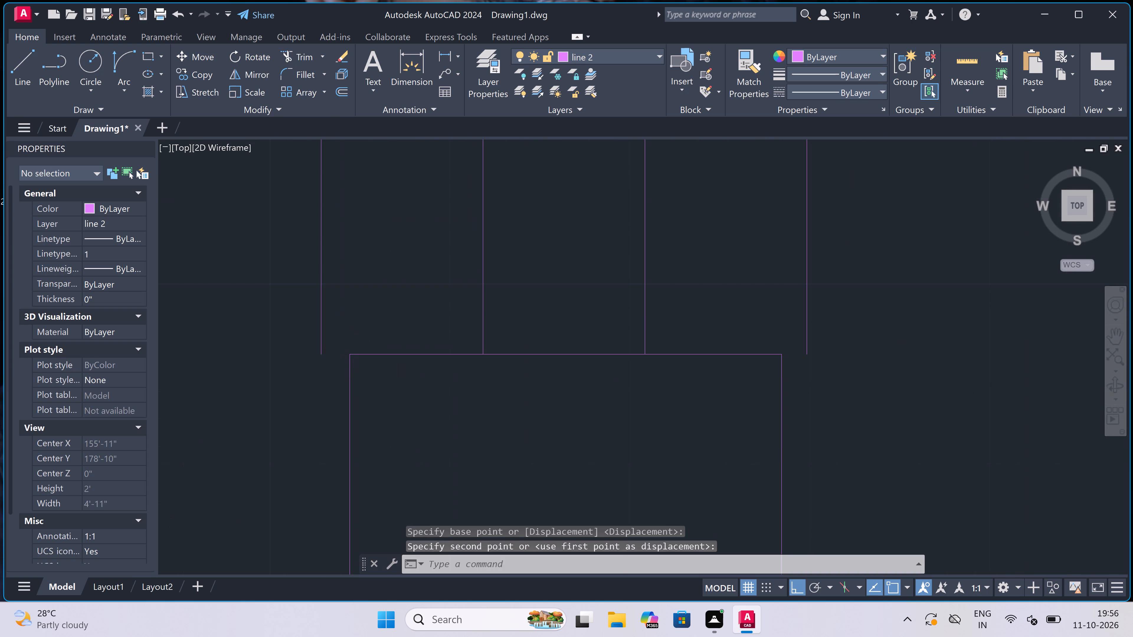
scroll(357, 332, "down", 2)
left_click_drag(368, 358, 368, 361)
left_click(335, 407)
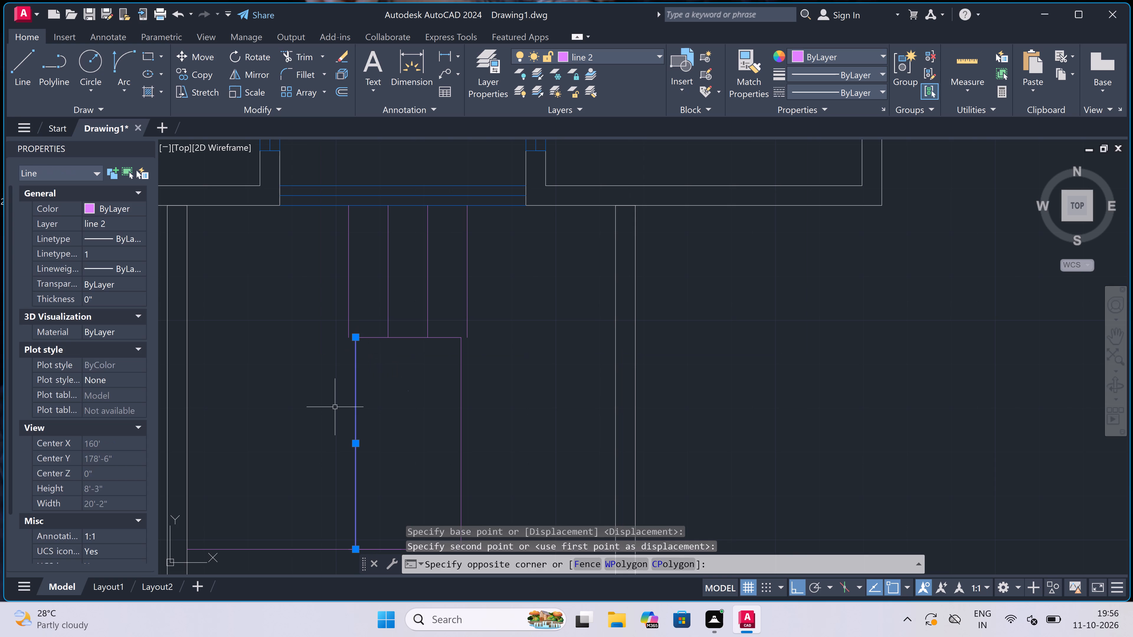
key("Delete")
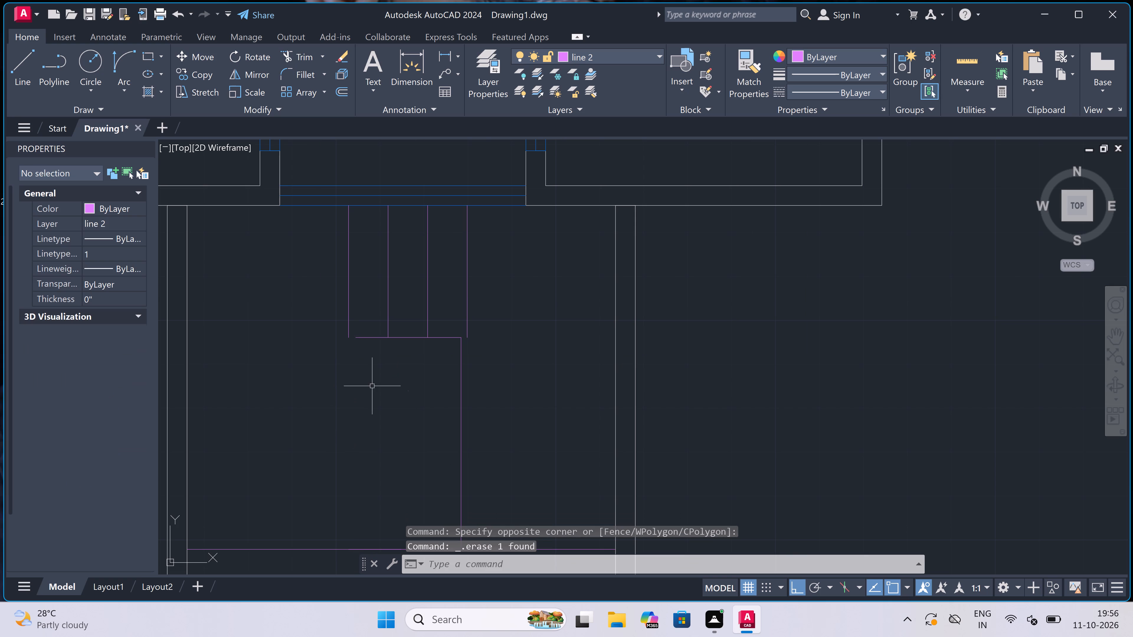
left_click(484, 404)
left_click(445, 426)
key("Delete")
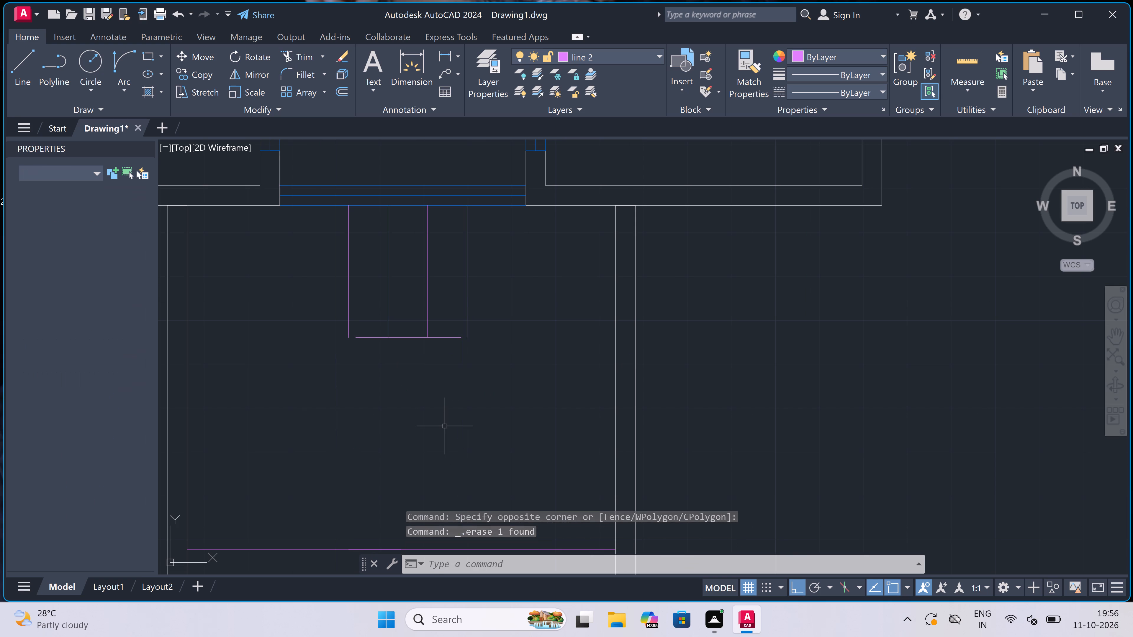
Draw lines from the box top edge's west end to the westernmost vertical line, and south to the hall's long horizontal line.
key("l")
key("space")
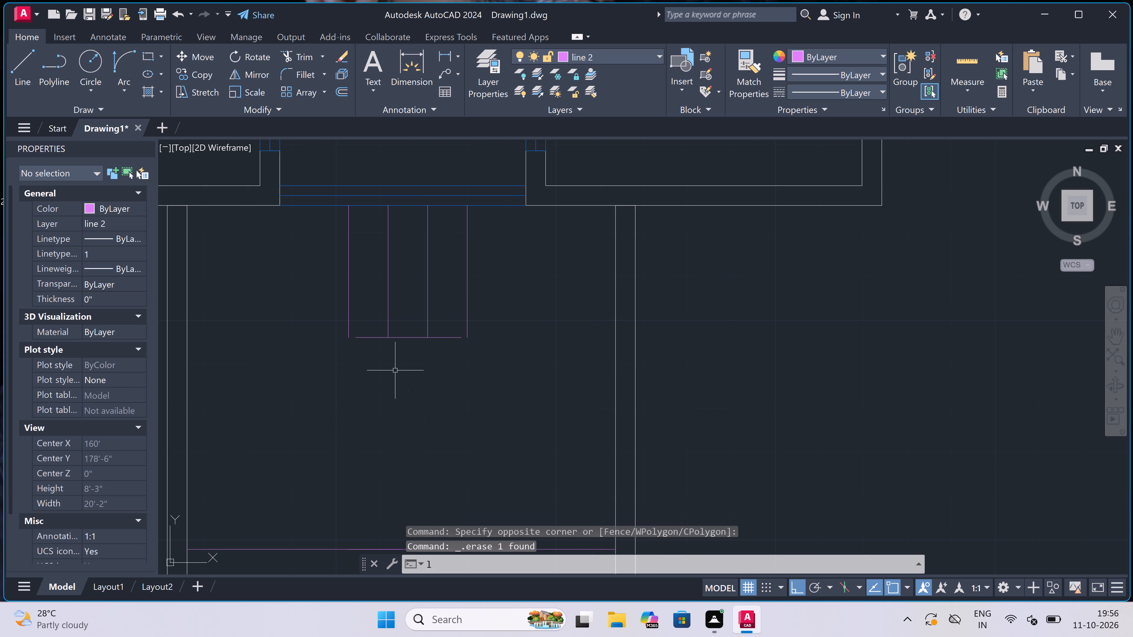
double_click(358, 338)
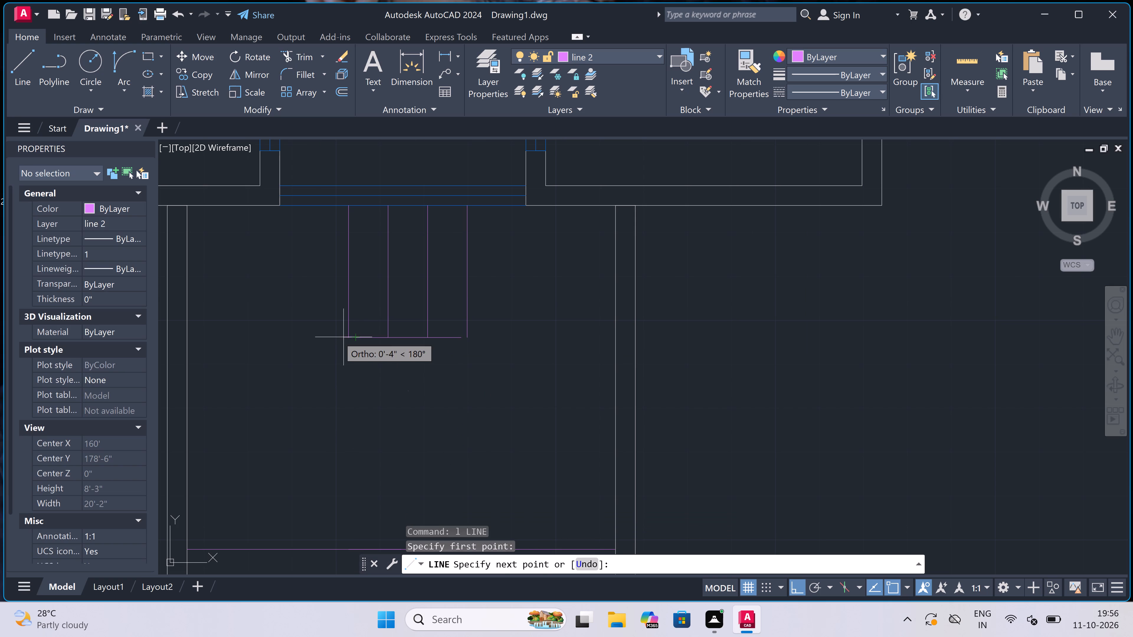
left_click(349, 336)
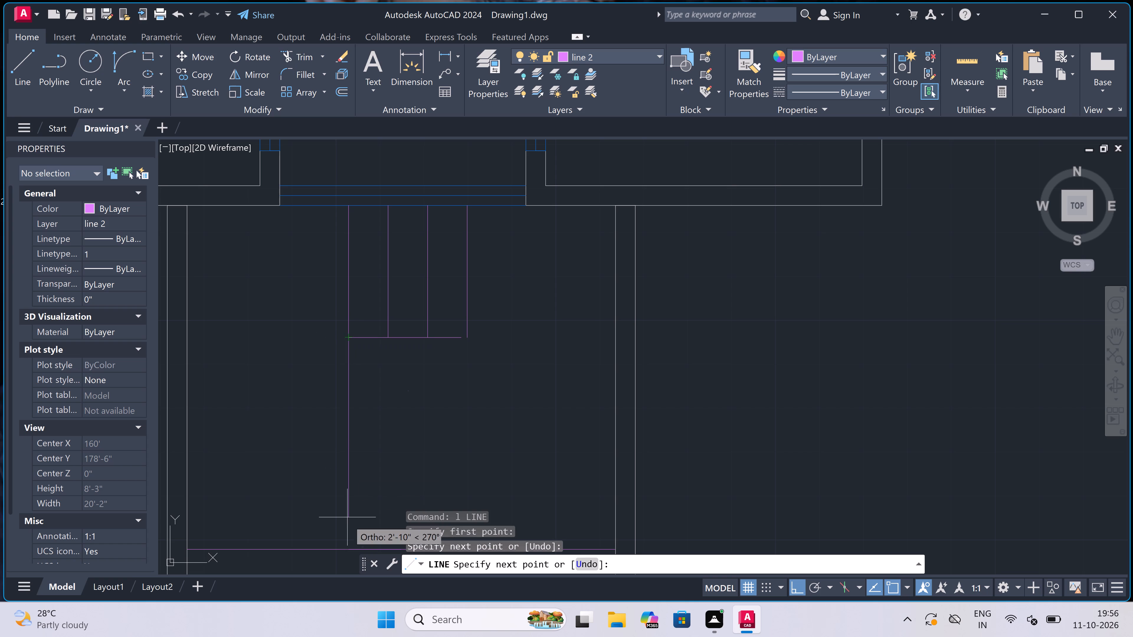
left_click(345, 548)
key("Escape")
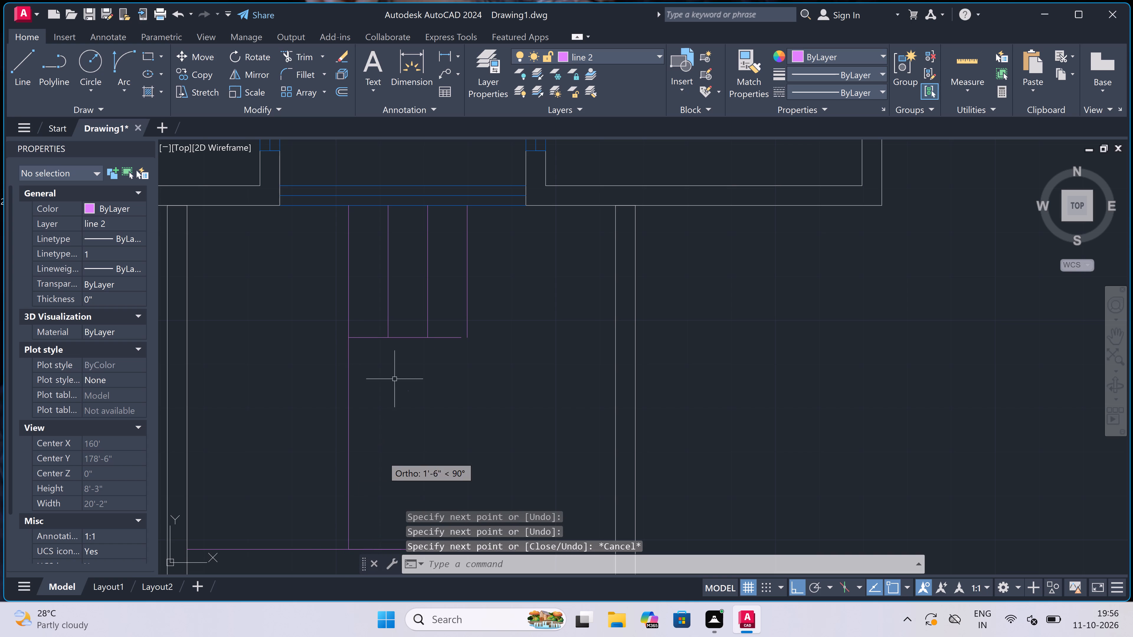
Draw lines from the box top edge's east end to the easternmost vertical line, and south to the hall's long horizontal line.
key("space")
left_click(462, 340)
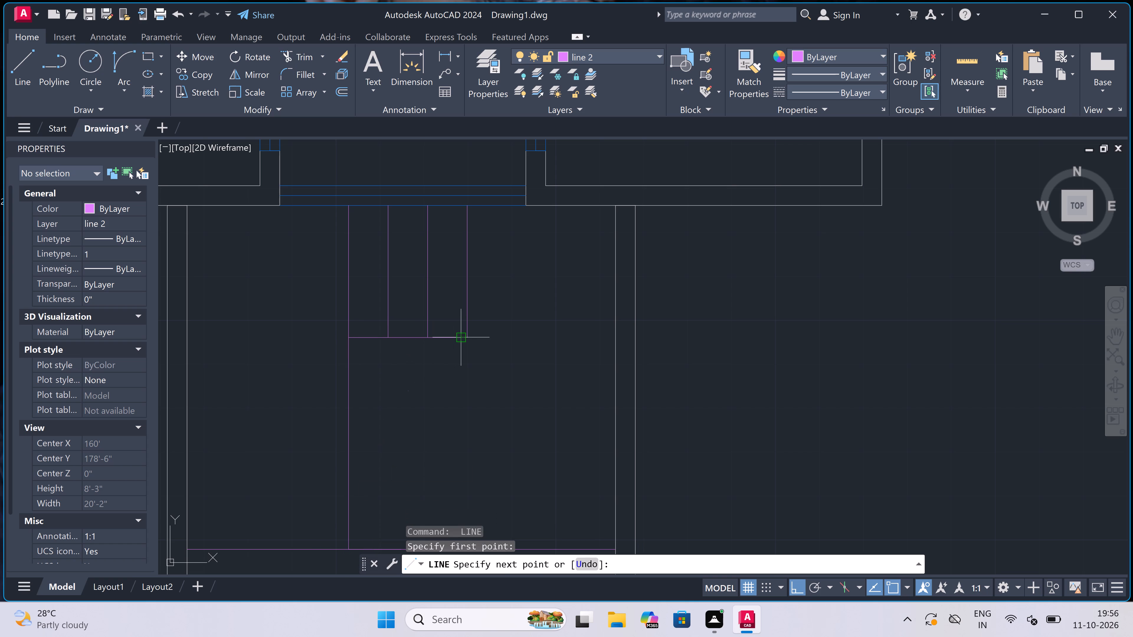
left_click(467, 340)
scroll(467, 340, "down", 1)
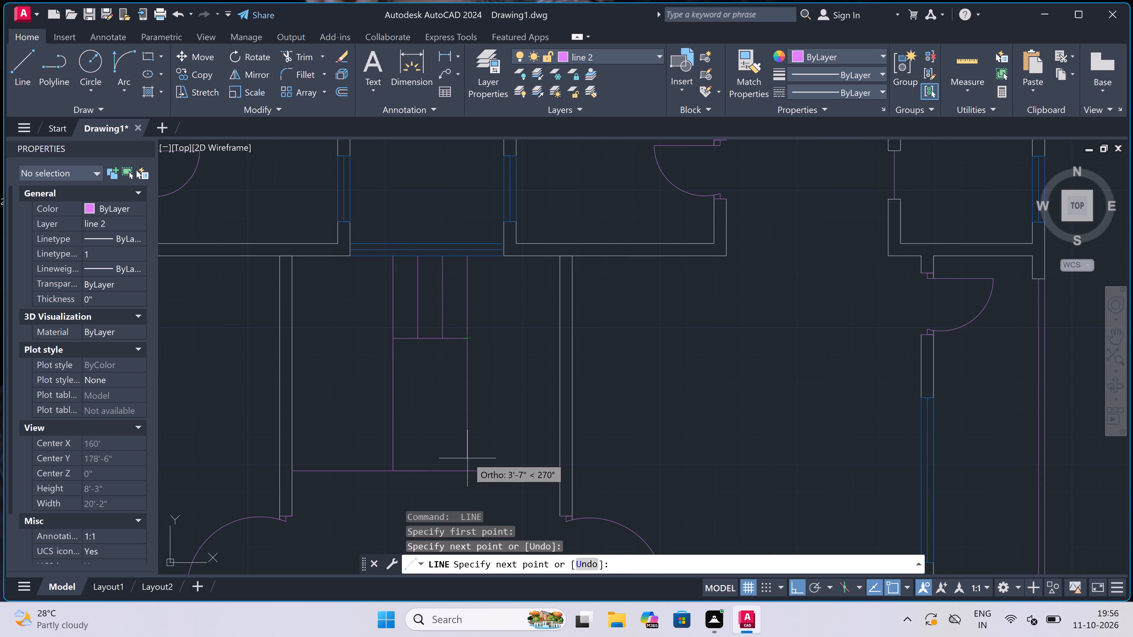
left_click(466, 466)
key("Escape")
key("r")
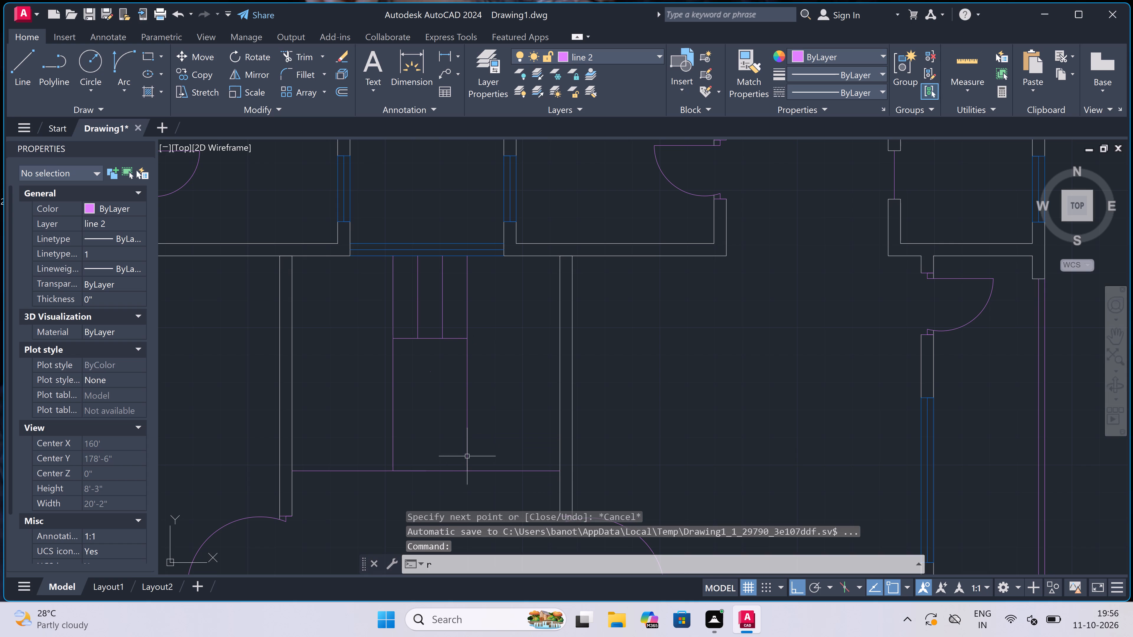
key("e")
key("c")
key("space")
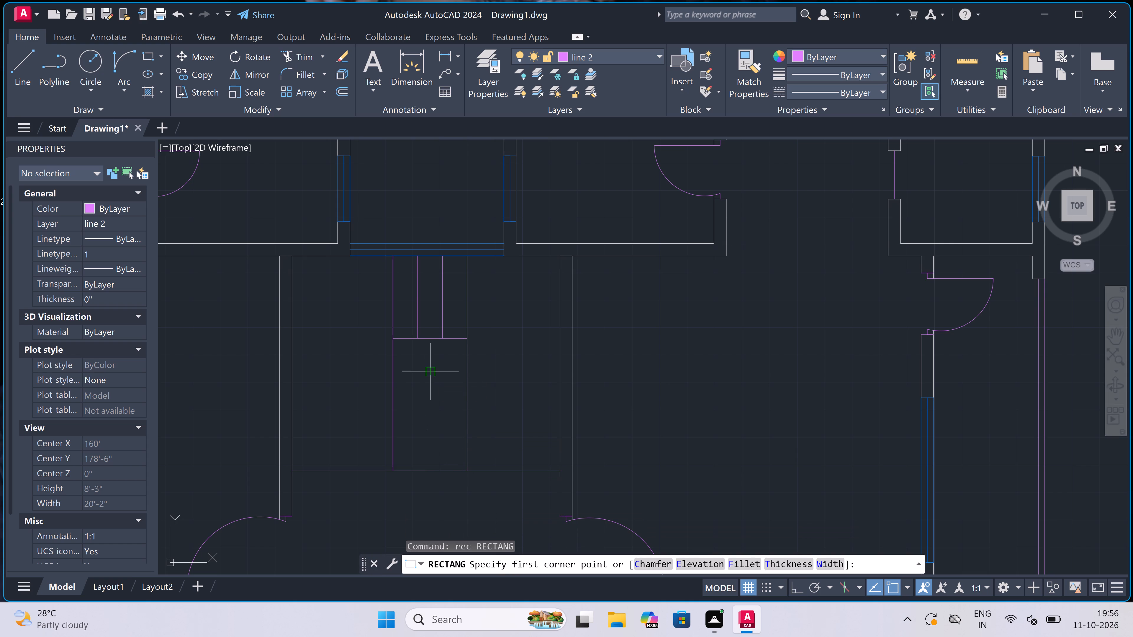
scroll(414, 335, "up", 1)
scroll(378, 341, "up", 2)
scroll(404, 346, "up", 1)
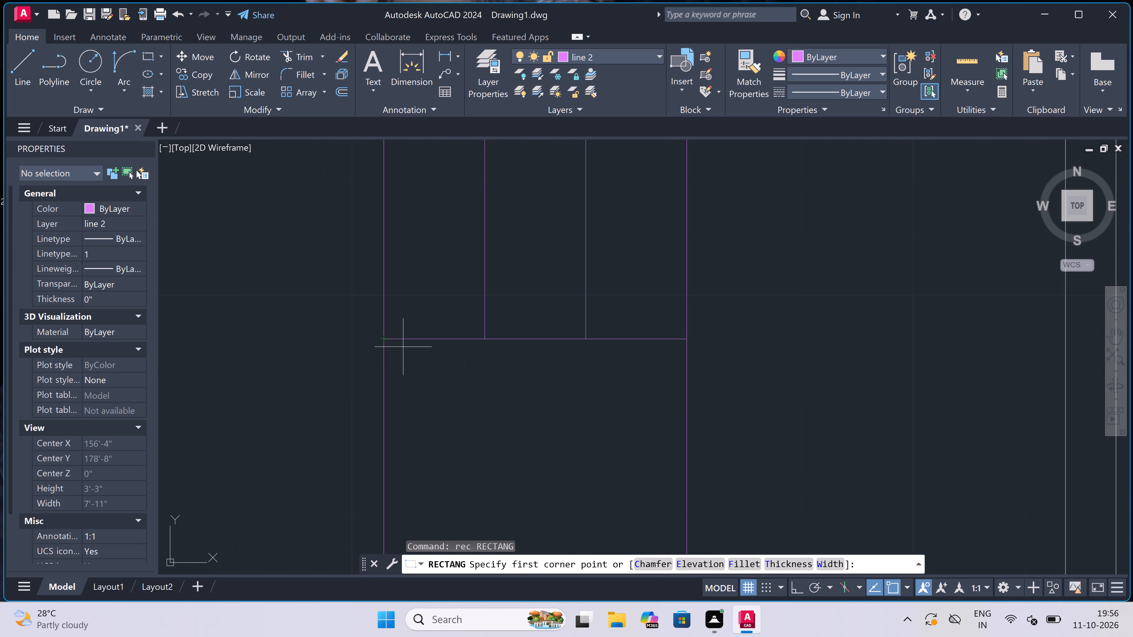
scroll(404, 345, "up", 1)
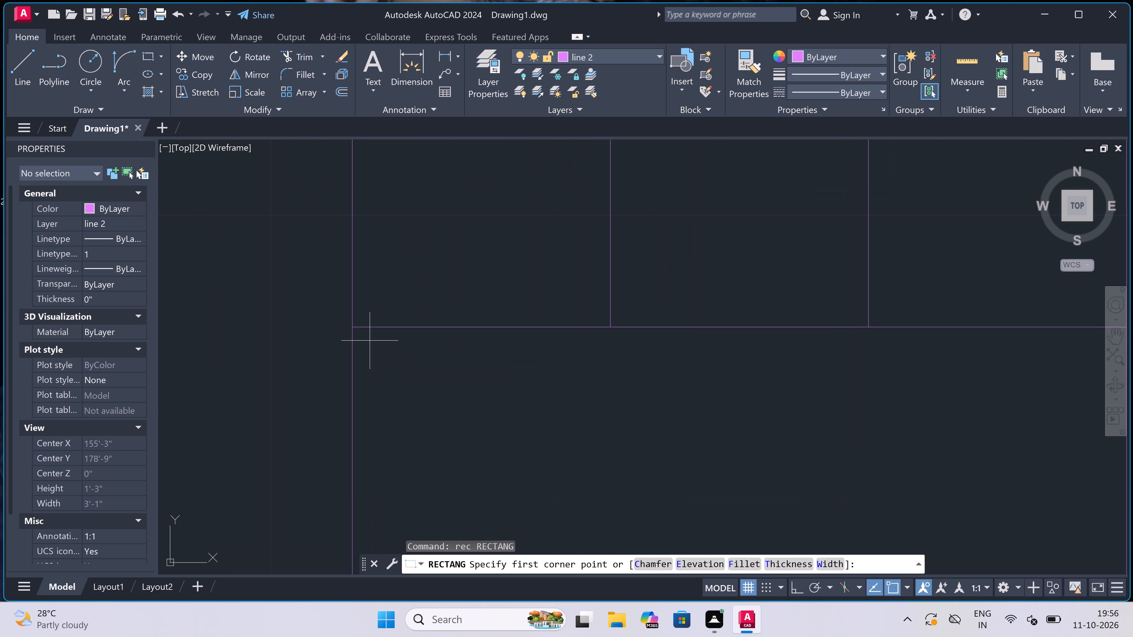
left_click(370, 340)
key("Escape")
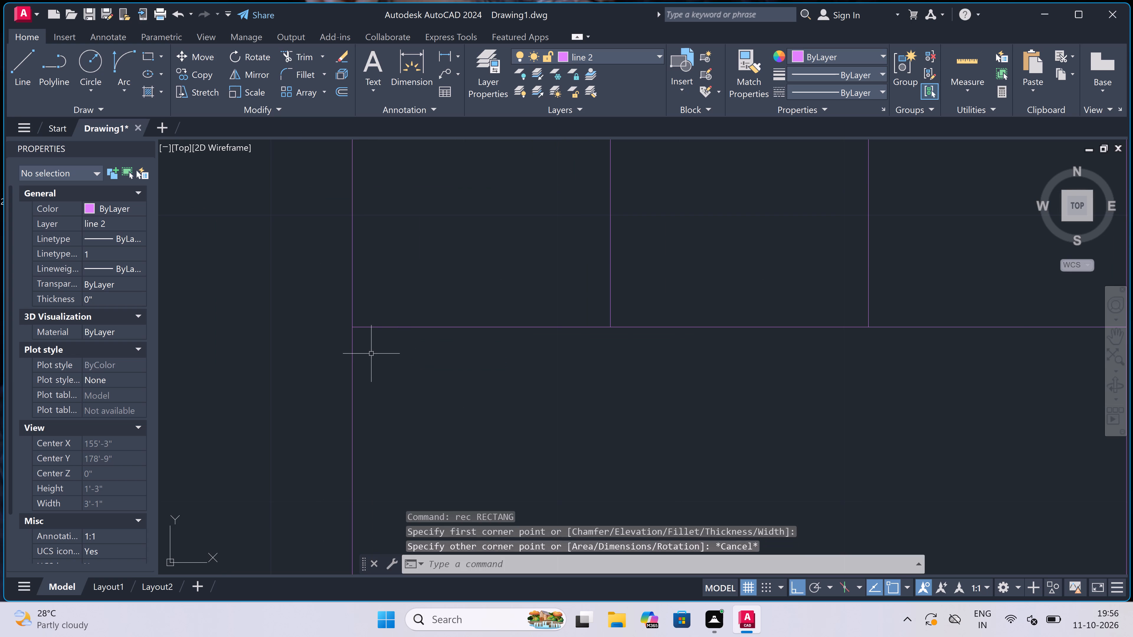
Draw a rectangle just inside the box below the four vertical lines, leaving a narrow gap along all four sides.
key("space")
left_click_drag(370, 350, 374, 356)
scroll(389, 378, "down", 3)
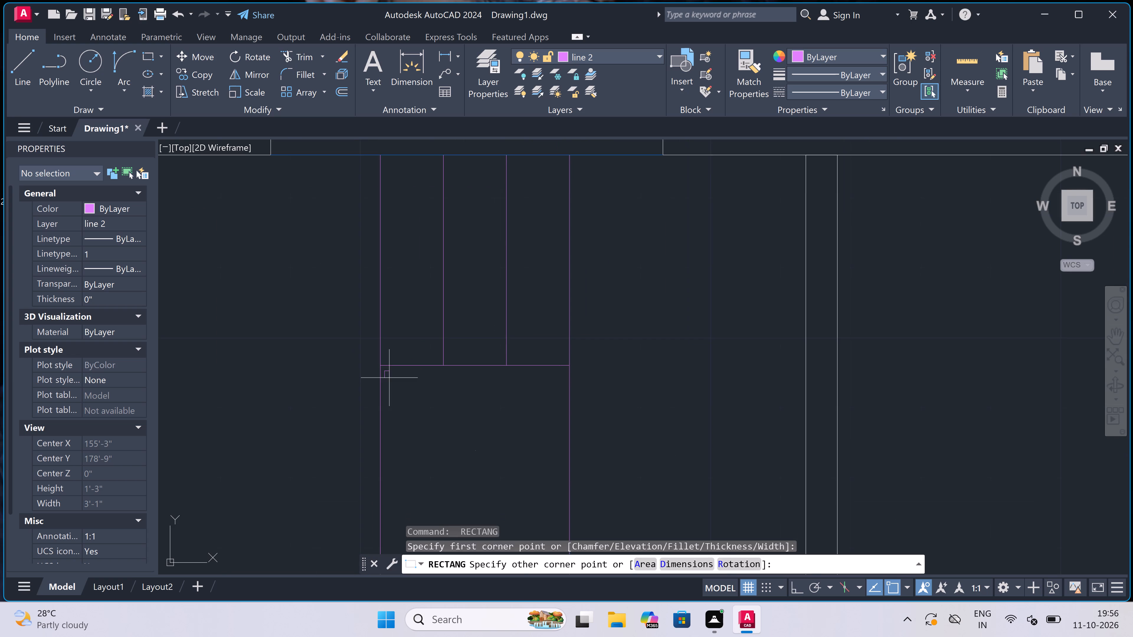
scroll(389, 378, "down", 2)
scroll(460, 507, "up", 2)
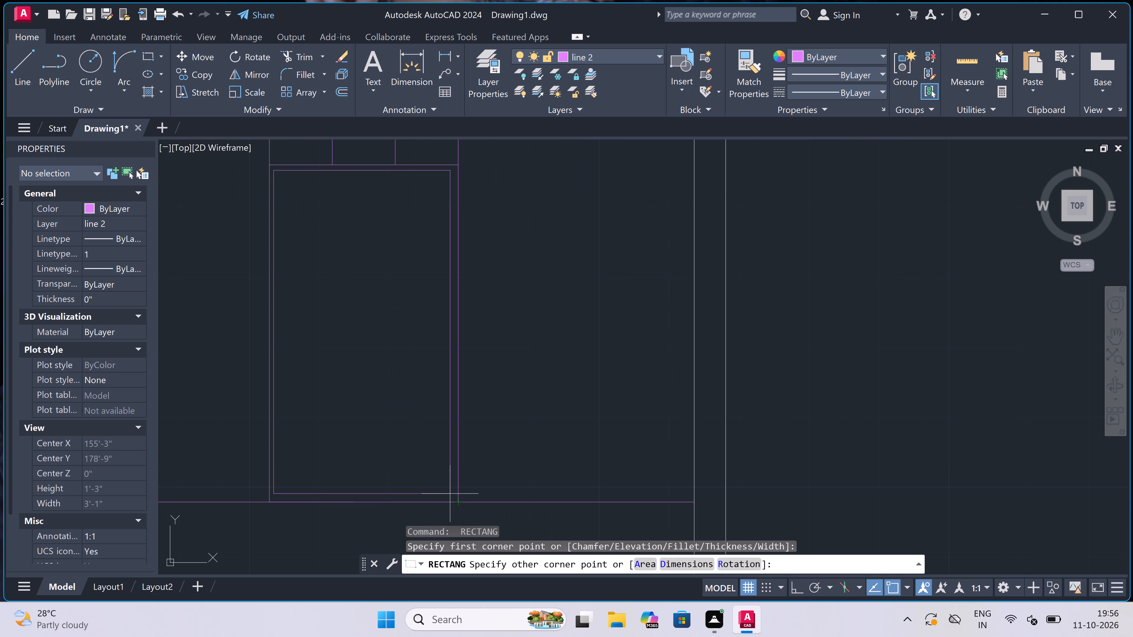
scroll(454, 496, "up", 2)
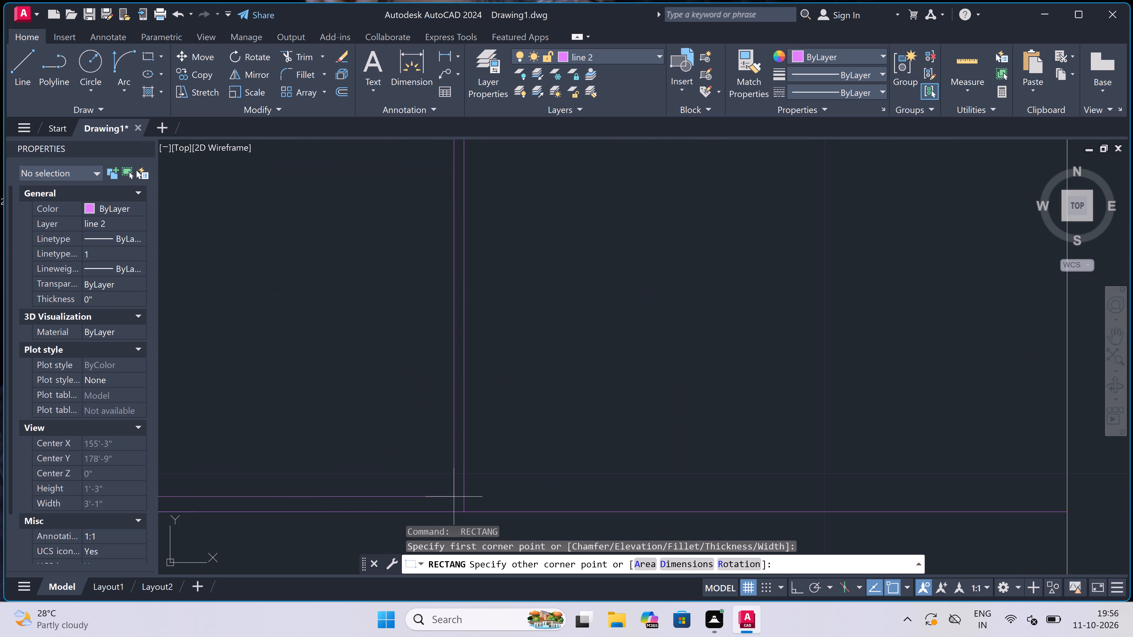
scroll(454, 503, "up", 1)
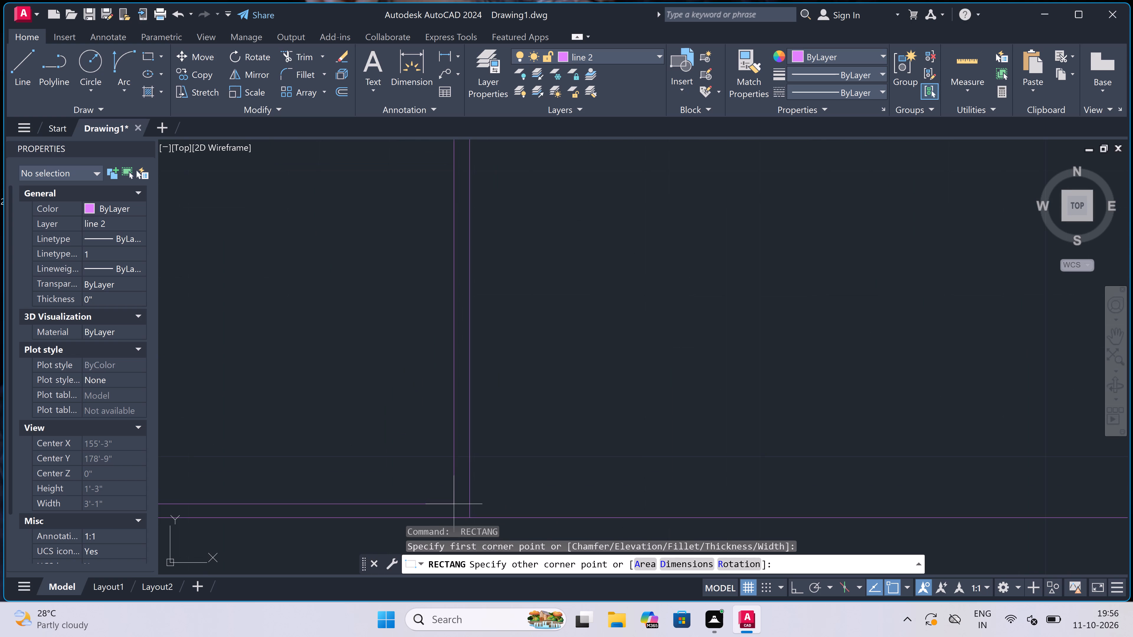
left_click(454, 504)
scroll(436, 474, "down", 3)
scroll(415, 437, "down", 2)
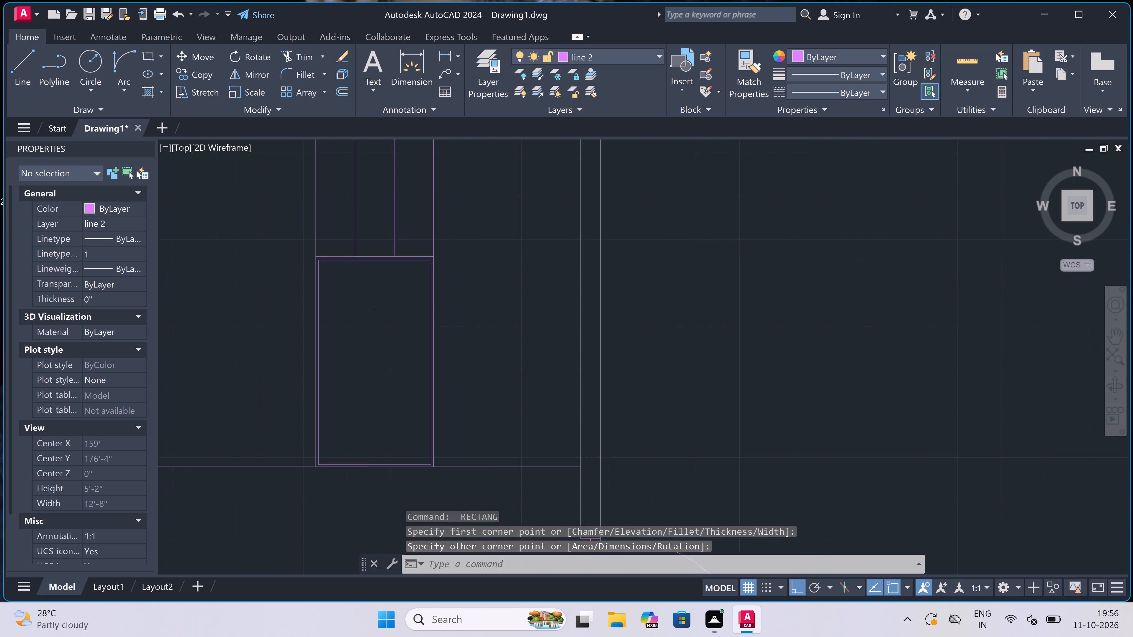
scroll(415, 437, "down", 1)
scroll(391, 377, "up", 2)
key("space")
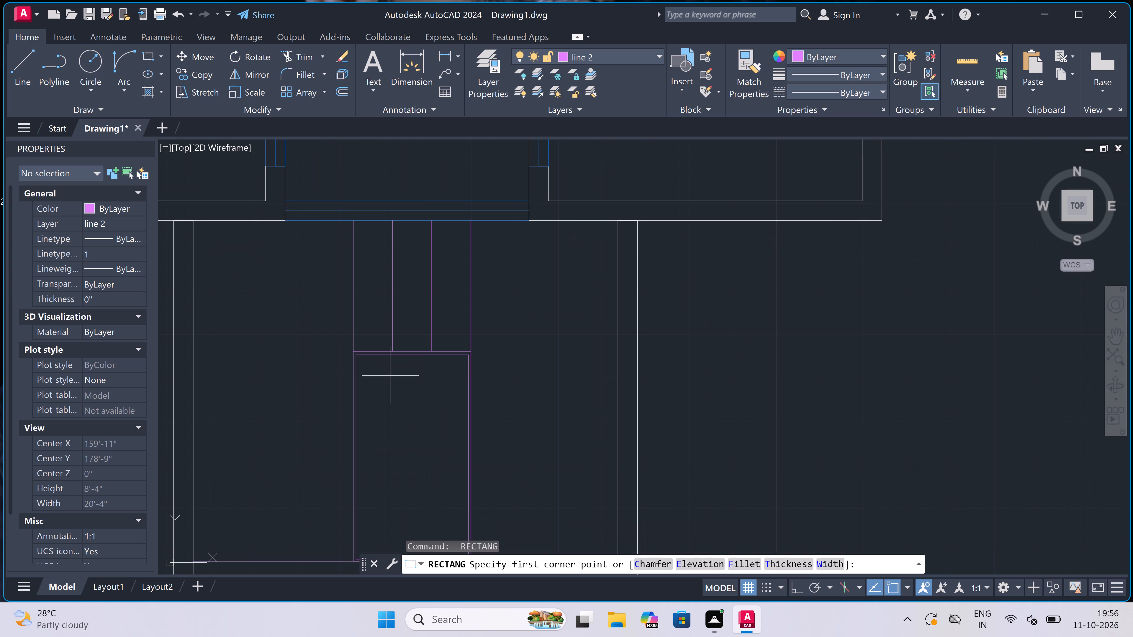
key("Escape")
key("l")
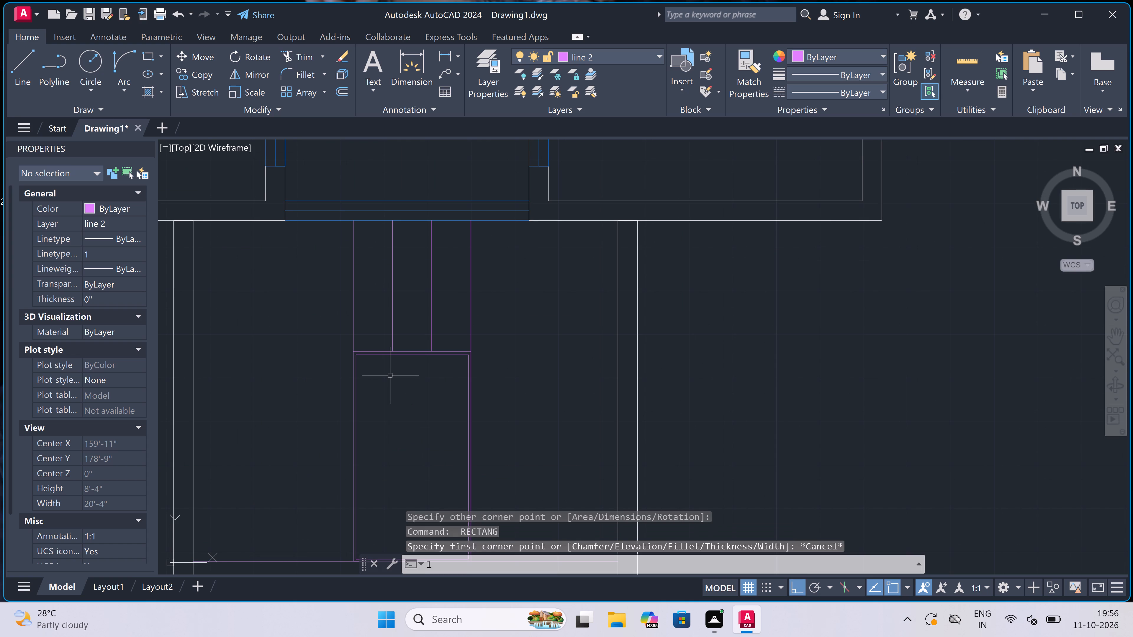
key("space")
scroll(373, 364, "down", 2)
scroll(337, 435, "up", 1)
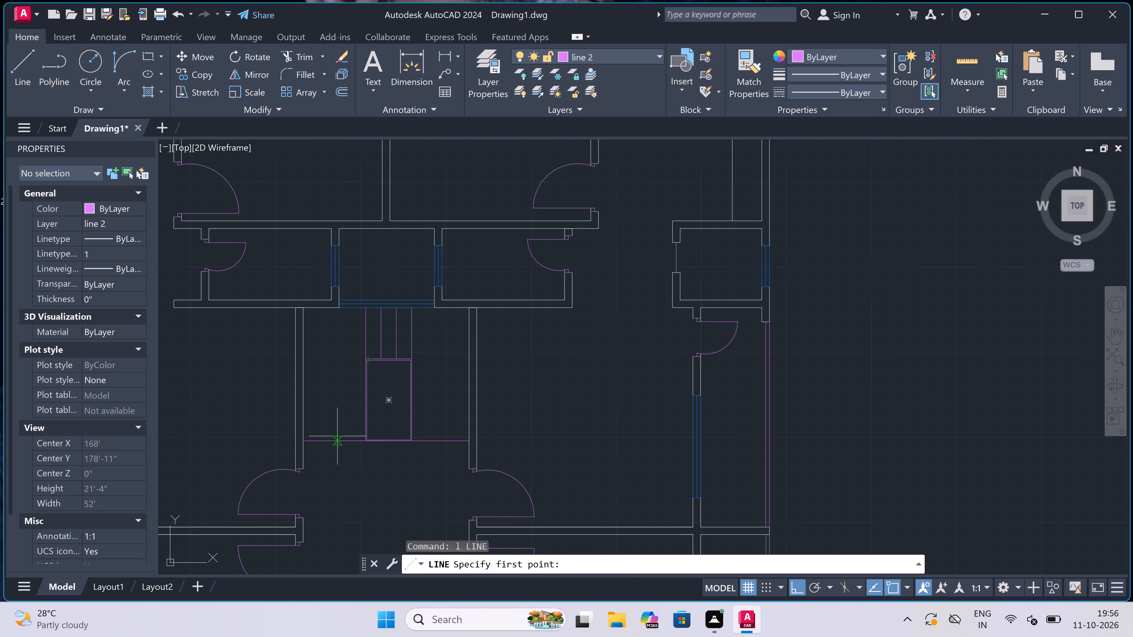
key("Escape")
Offset the hall's long horizontal line northward six times in succession at 9" spacing.
key("o")
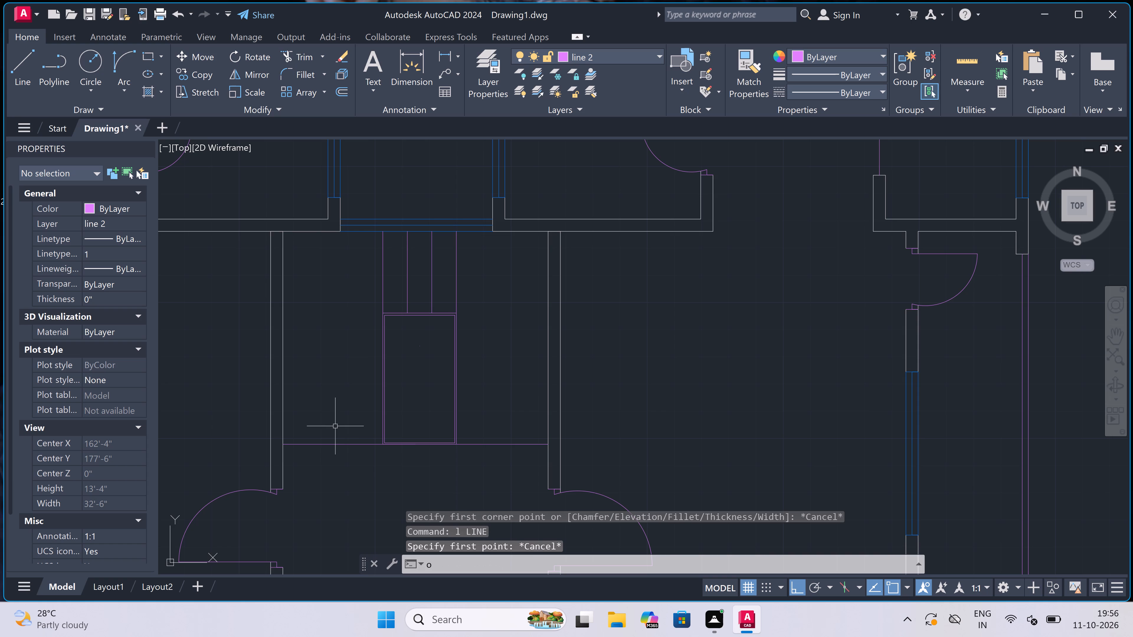
key("space")
scroll(326, 450, "up", 1)
left_click_drag(325, 441, 325, 438)
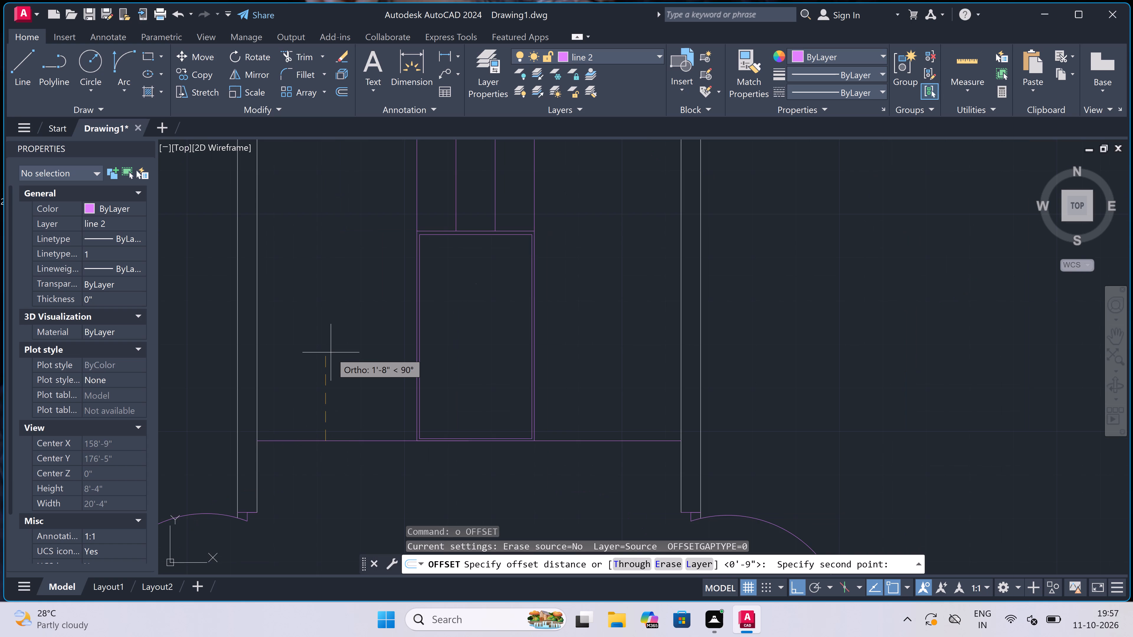
type("9\"")
key("space")
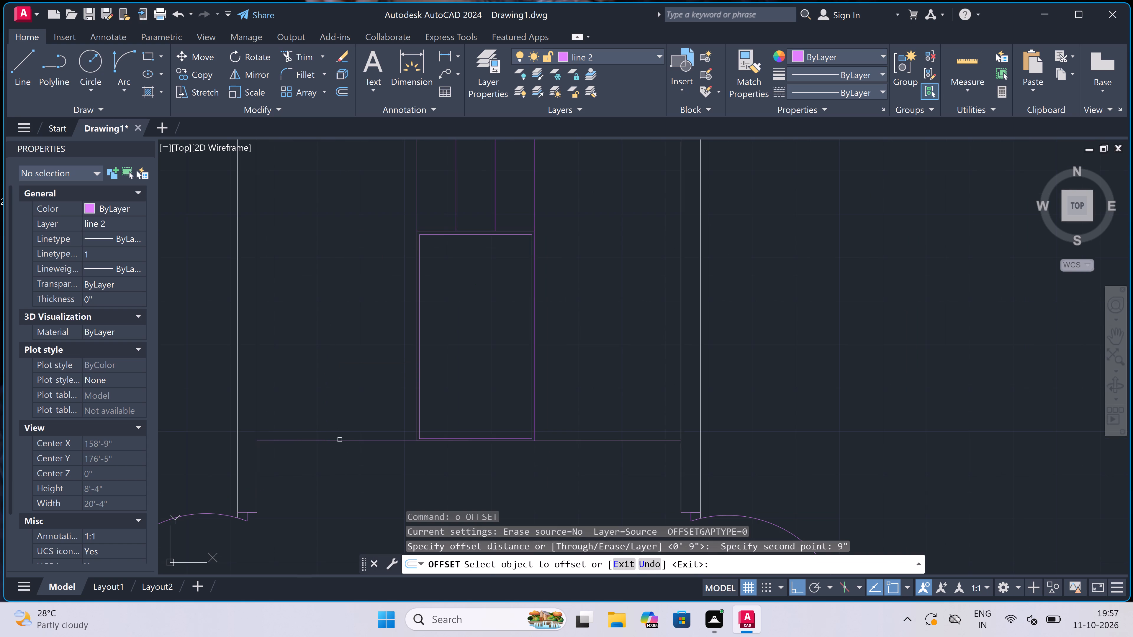
left_click_drag(338, 441, 338, 430)
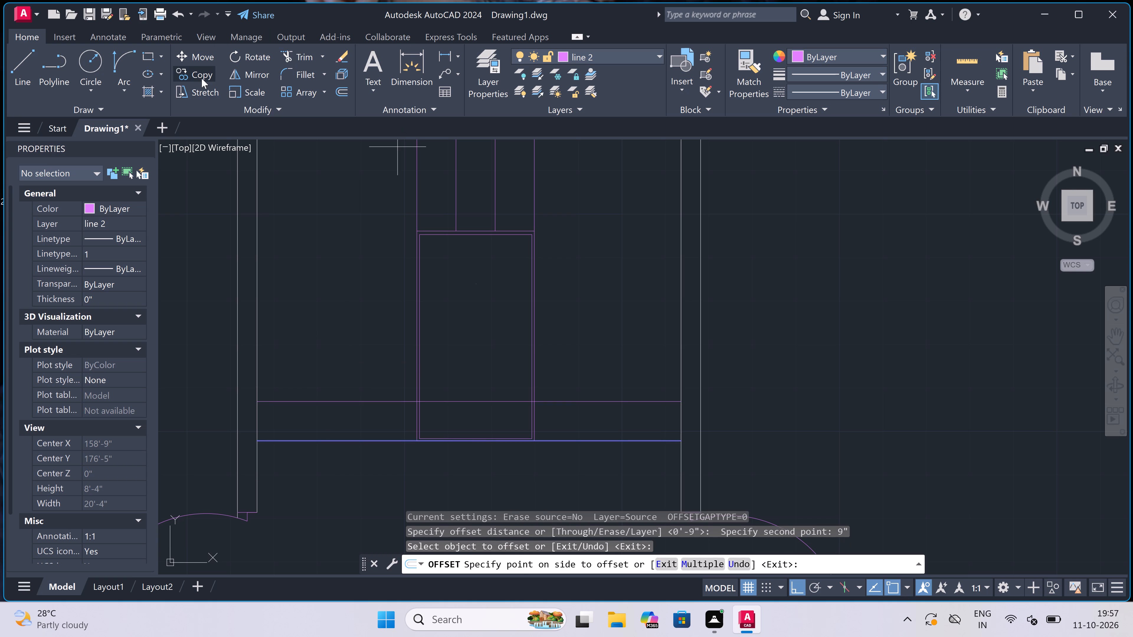
left_click(693, 561)
triple_click(338, 210)
left_click(338, 206)
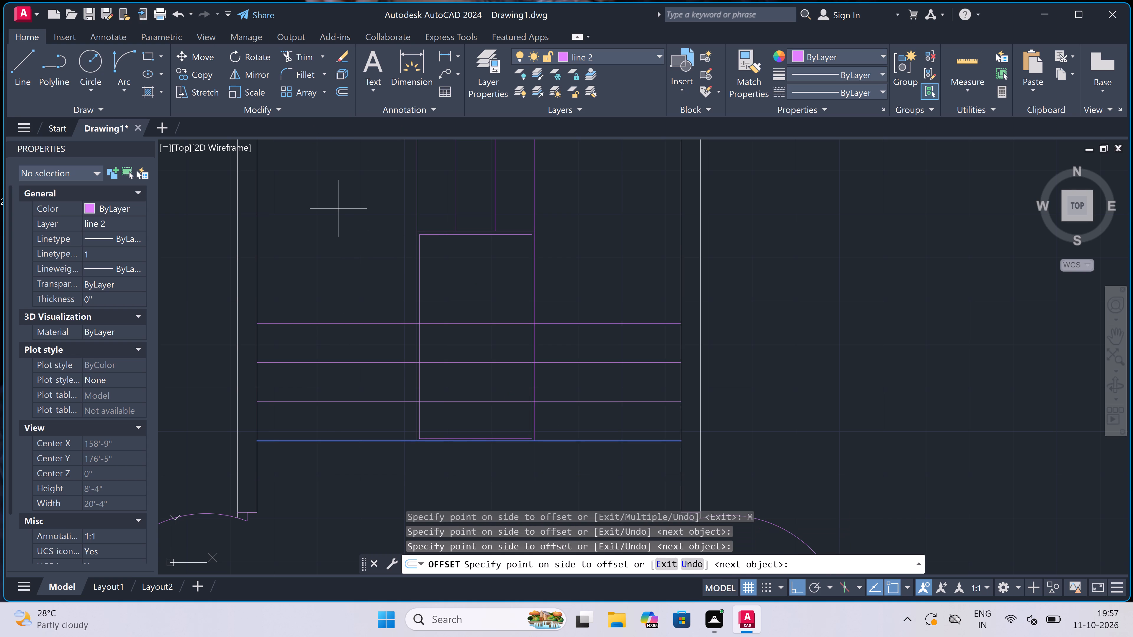
left_click(338, 200)
left_click(340, 195)
left_click(342, 189)
scroll(429, 540, "down", 2)
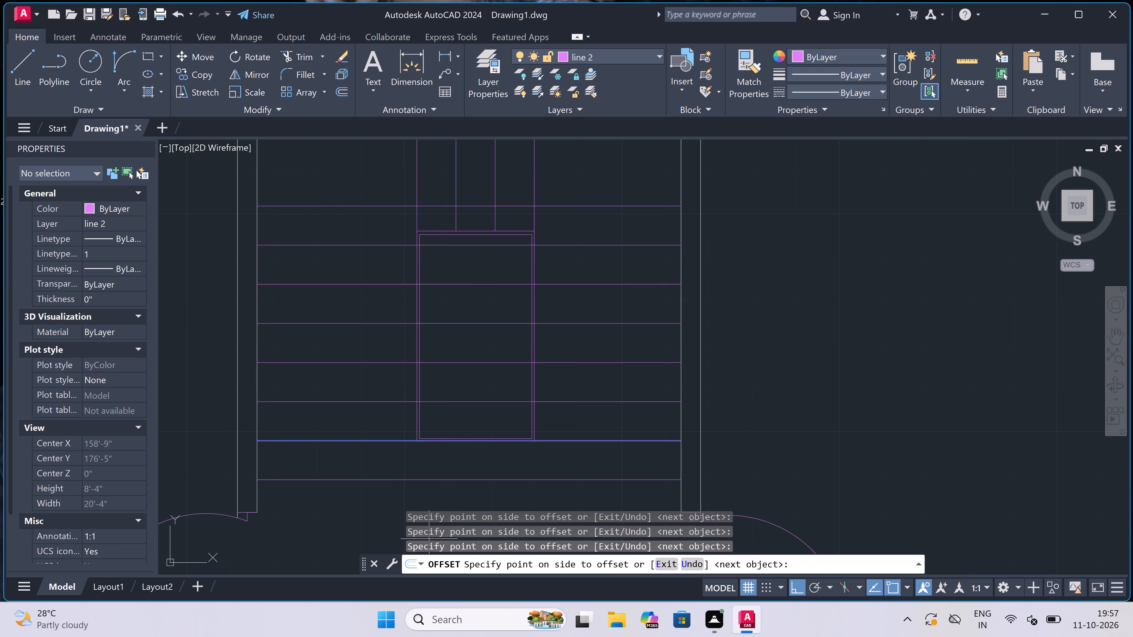
scroll(429, 540, "down", 1)
scroll(416, 463, "up", 2)
key("Escape")
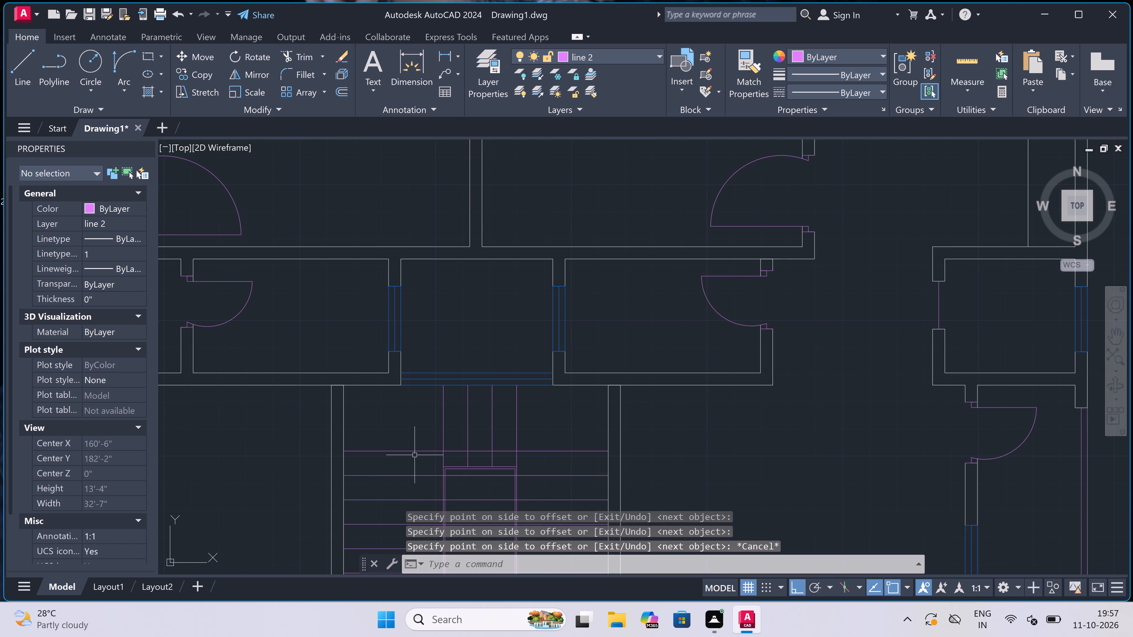
Delete the northernmost offset line, which crosses the four vertical lines above the box.
scroll(415, 452, "down", 2)
scroll(418, 456, "up", 2)
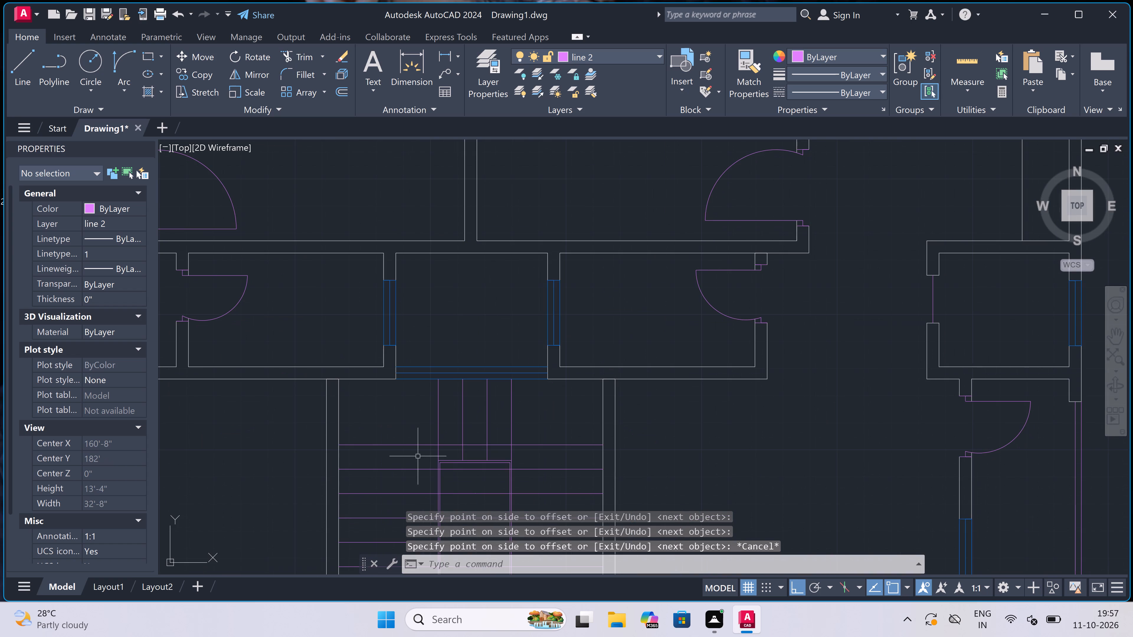
left_click(415, 432)
left_click(409, 446)
key("Delete")
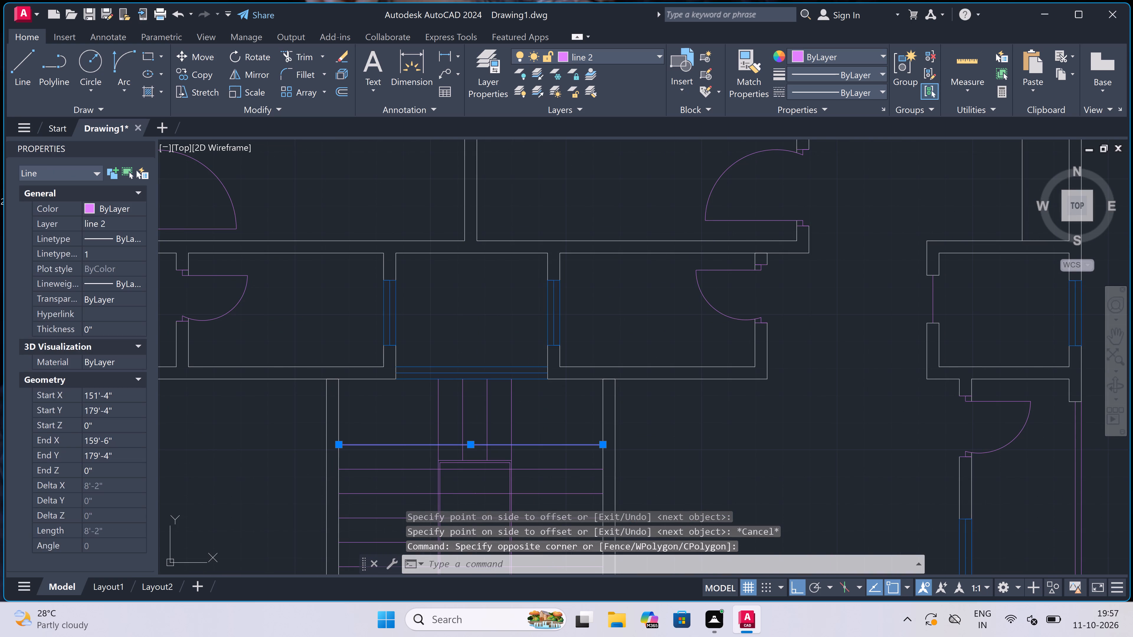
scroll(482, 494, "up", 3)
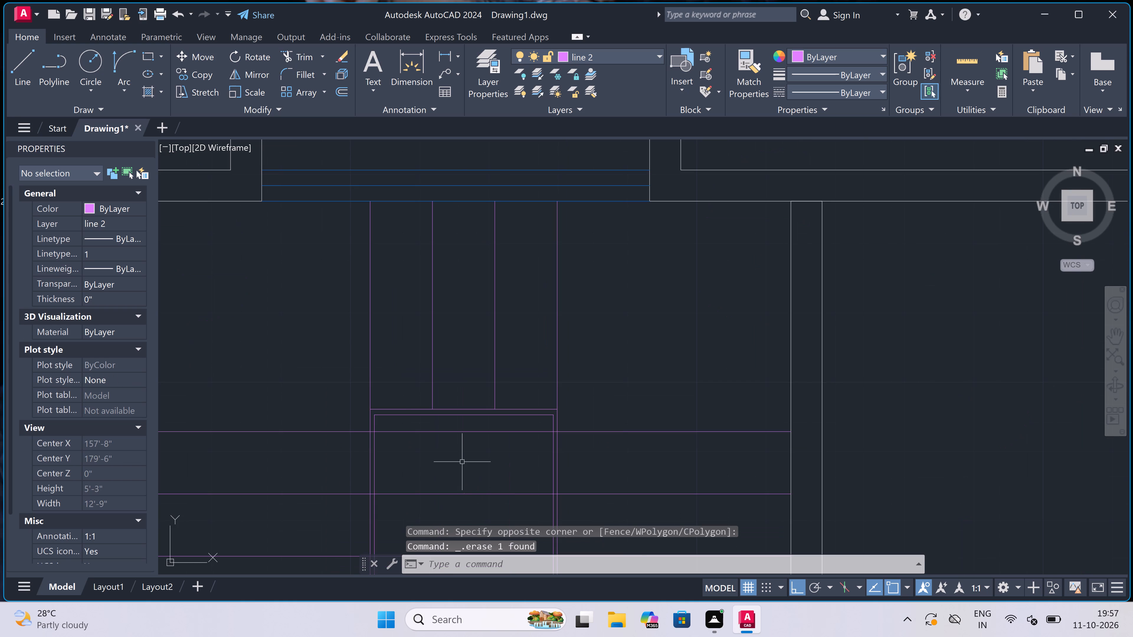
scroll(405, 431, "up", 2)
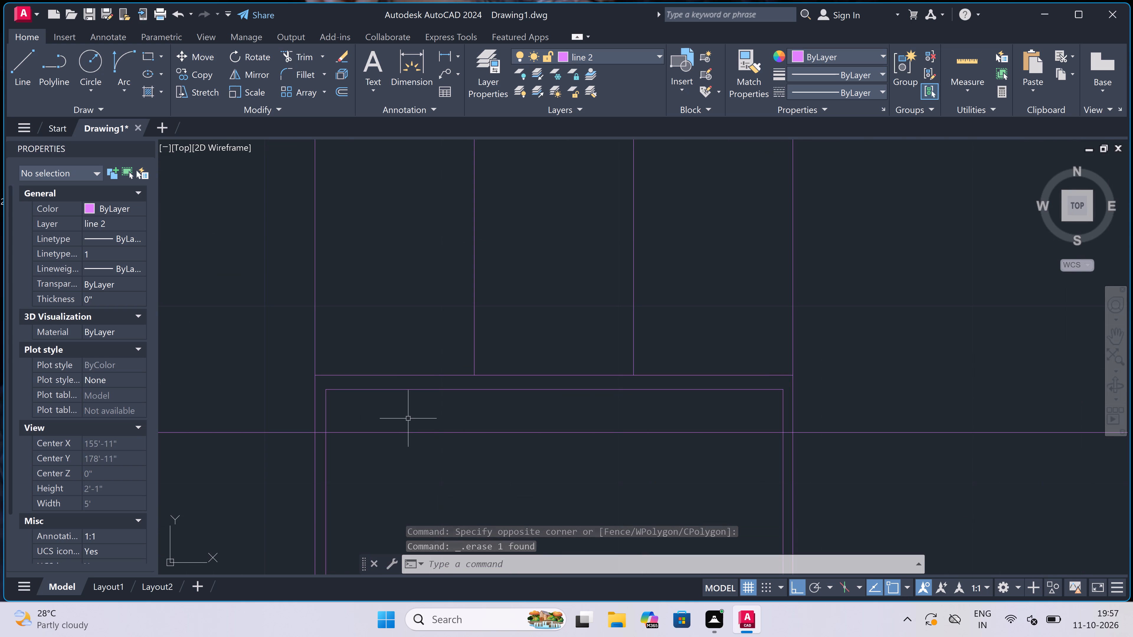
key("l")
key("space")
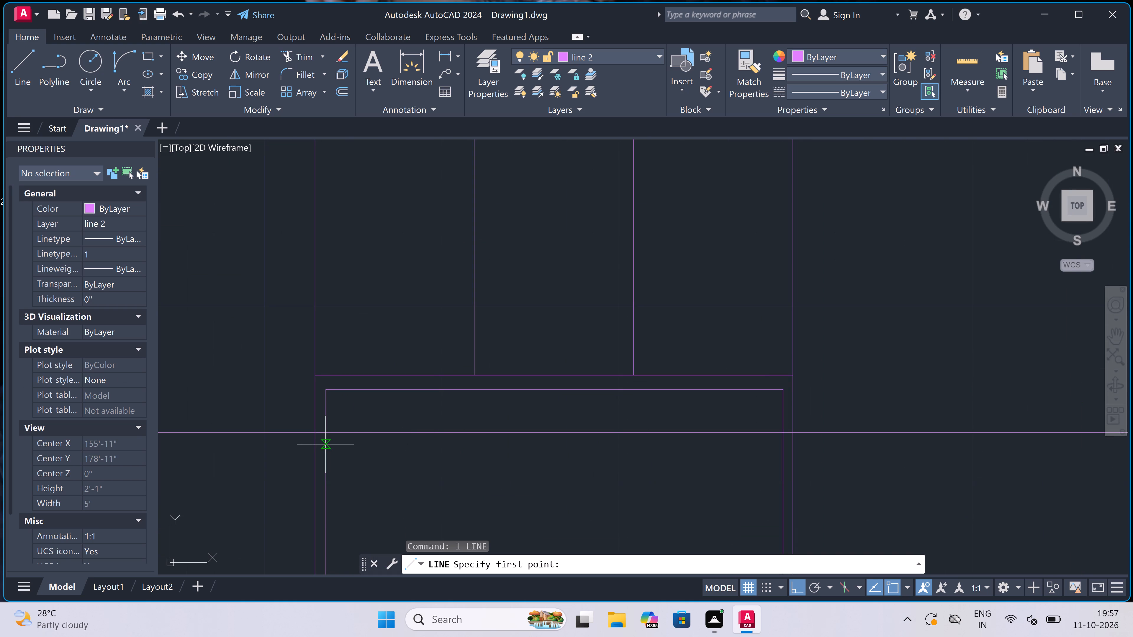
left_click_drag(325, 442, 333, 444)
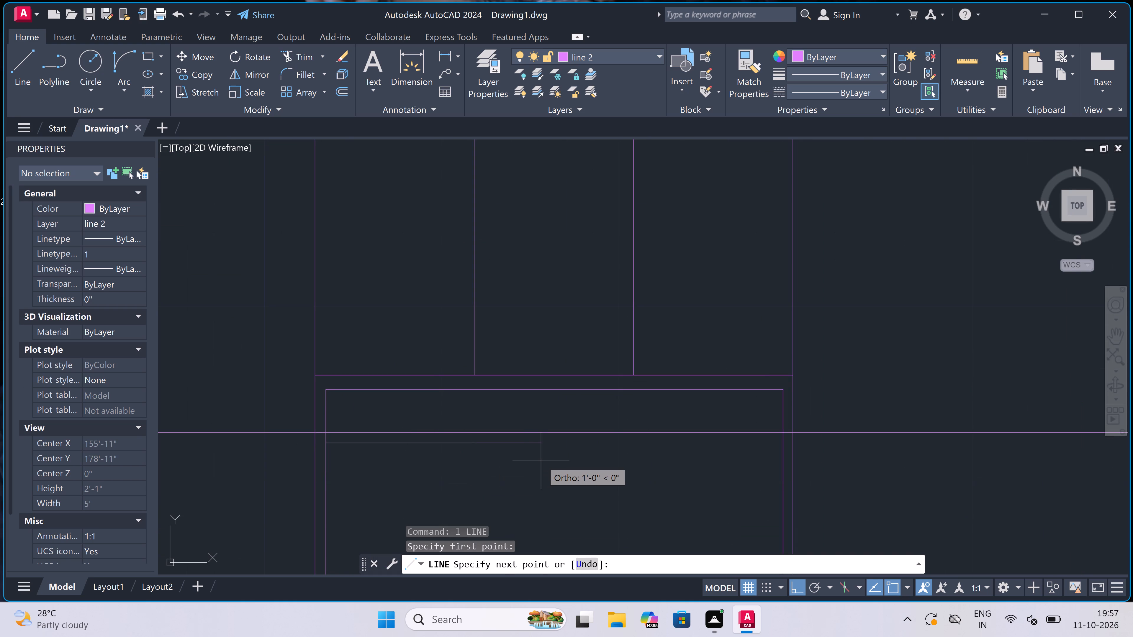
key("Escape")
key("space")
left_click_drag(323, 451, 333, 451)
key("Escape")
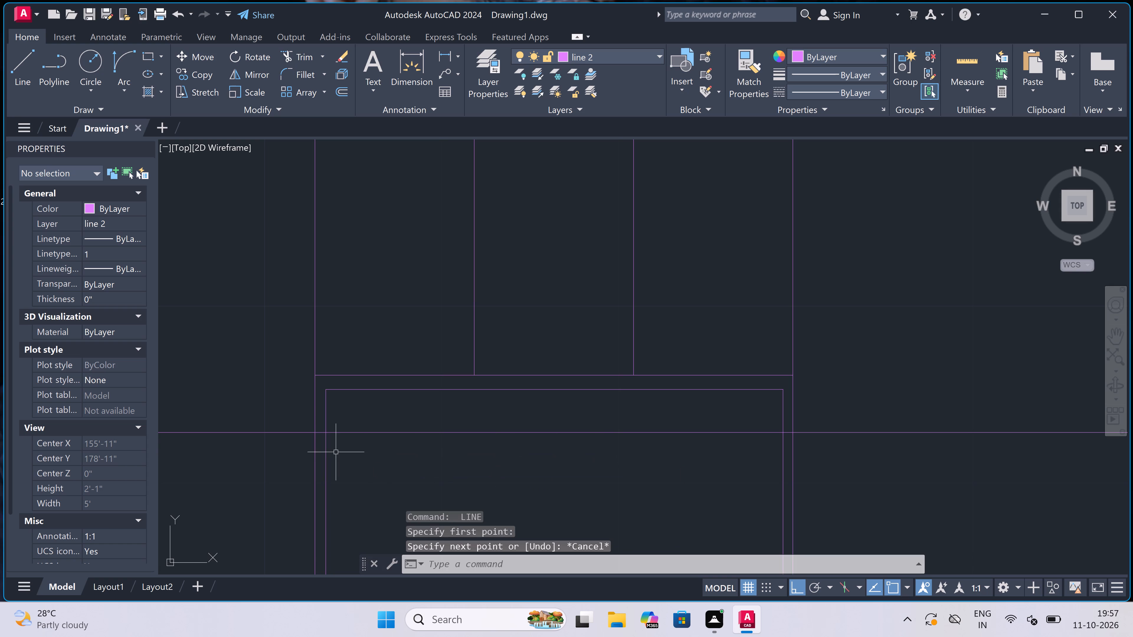
Draw a horizontal line across the inner rectangle, a narrow gap below the northernmost 9" offset line.
key("space")
scroll(320, 444, "up", 2)
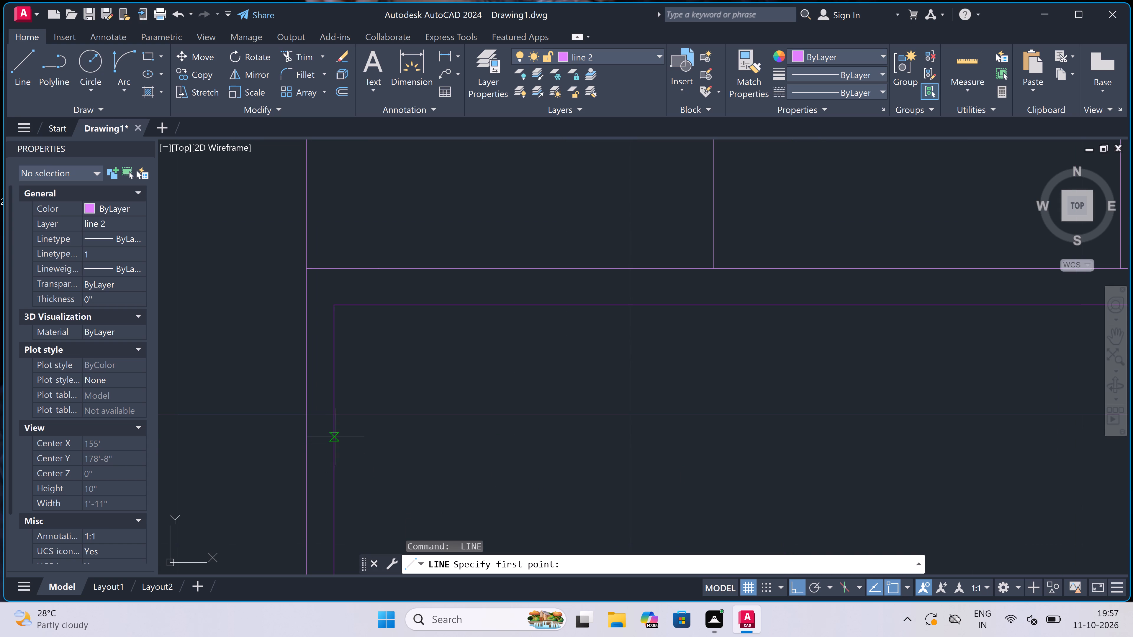
left_click_drag(336, 437, 339, 437)
scroll(473, 452, "down", 4)
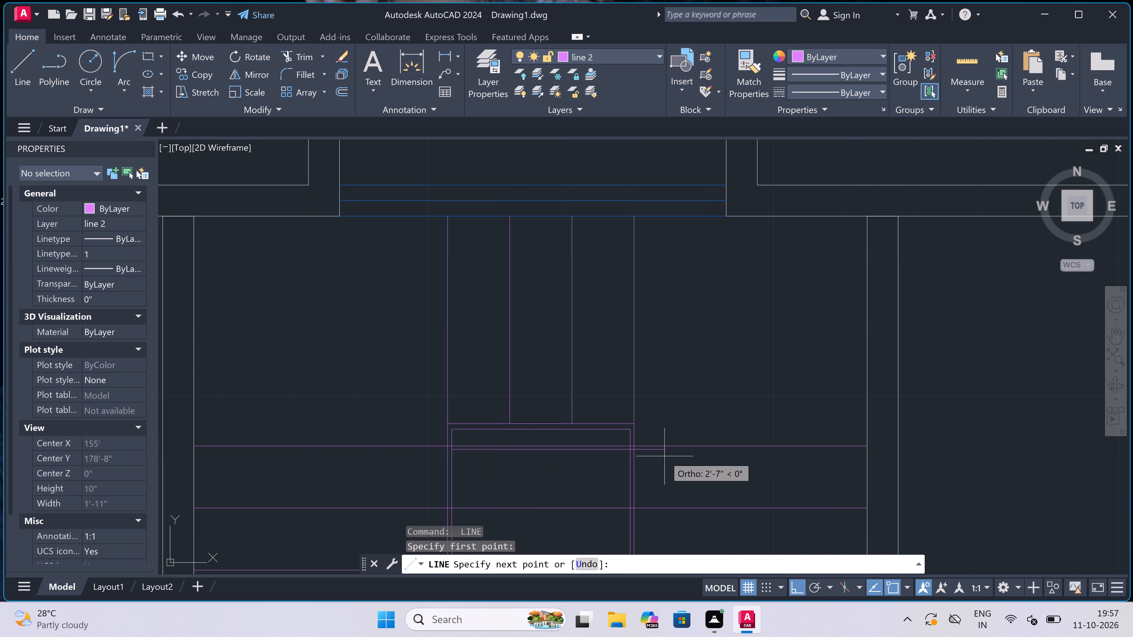
scroll(630, 452, "up", 2)
left_click(630, 452)
key("Escape")
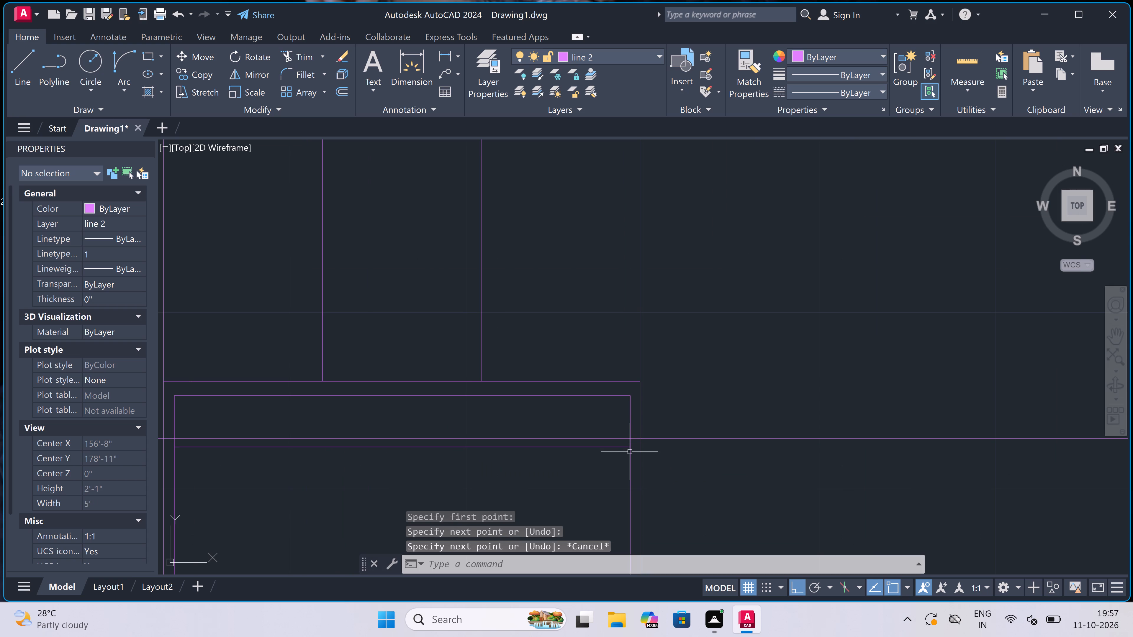
Trim away the old top edges and side segments of both box outlines north of the northernmost offset line.
type("tr")
key("space")
left_click_drag(685, 399, 682, 401)
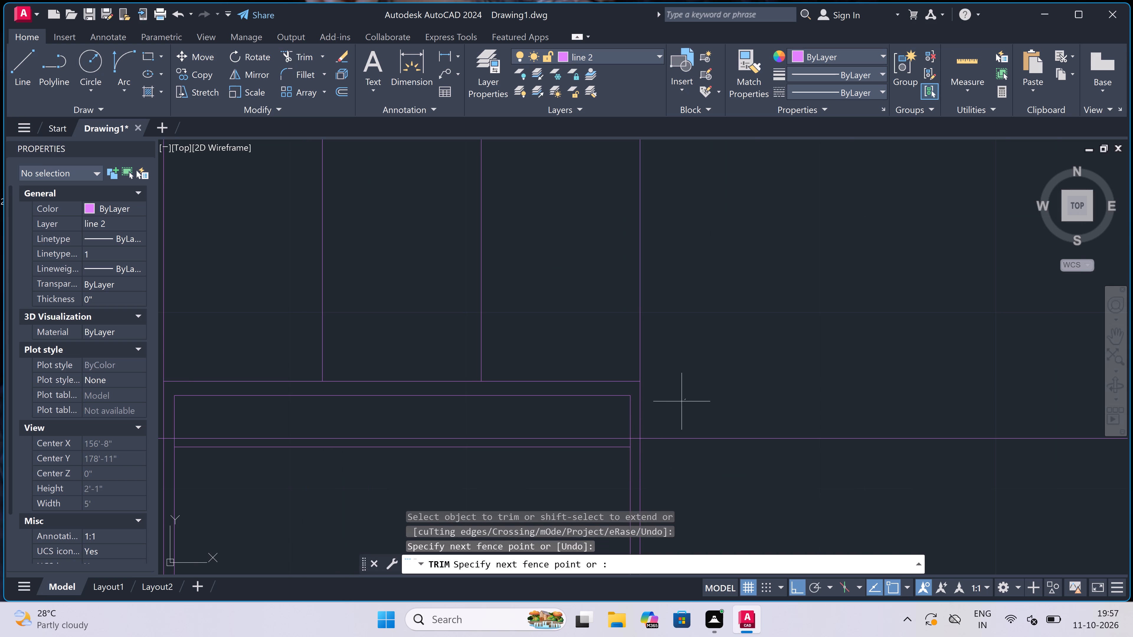
scroll(487, 406, "down", 1)
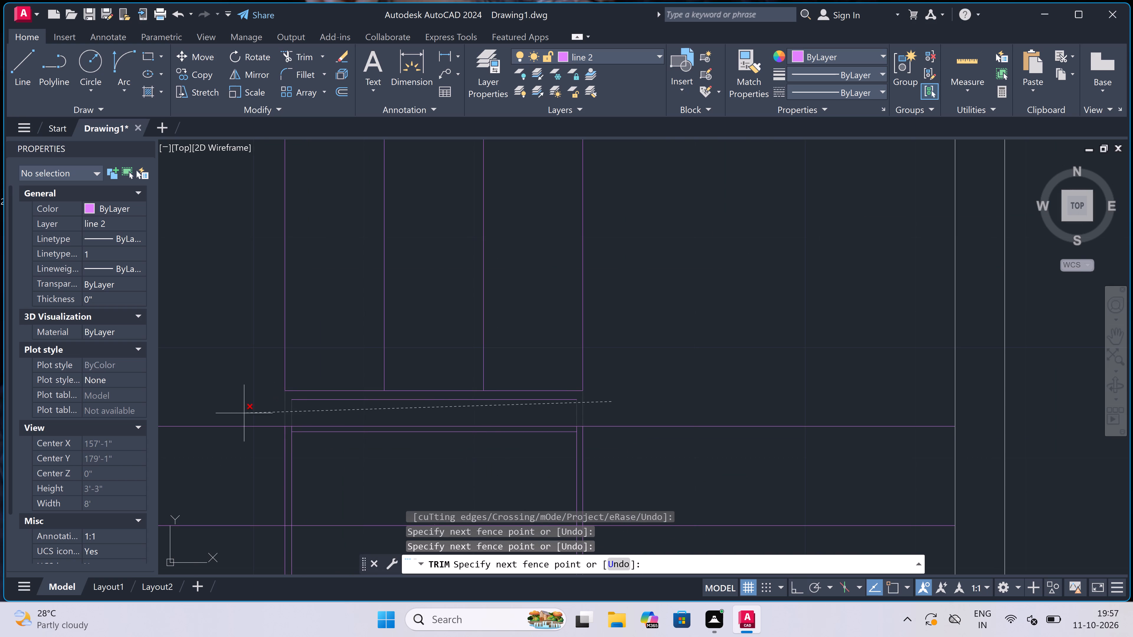
left_click(244, 413)
left_click(311, 406)
left_click(320, 367)
left_click(435, 364)
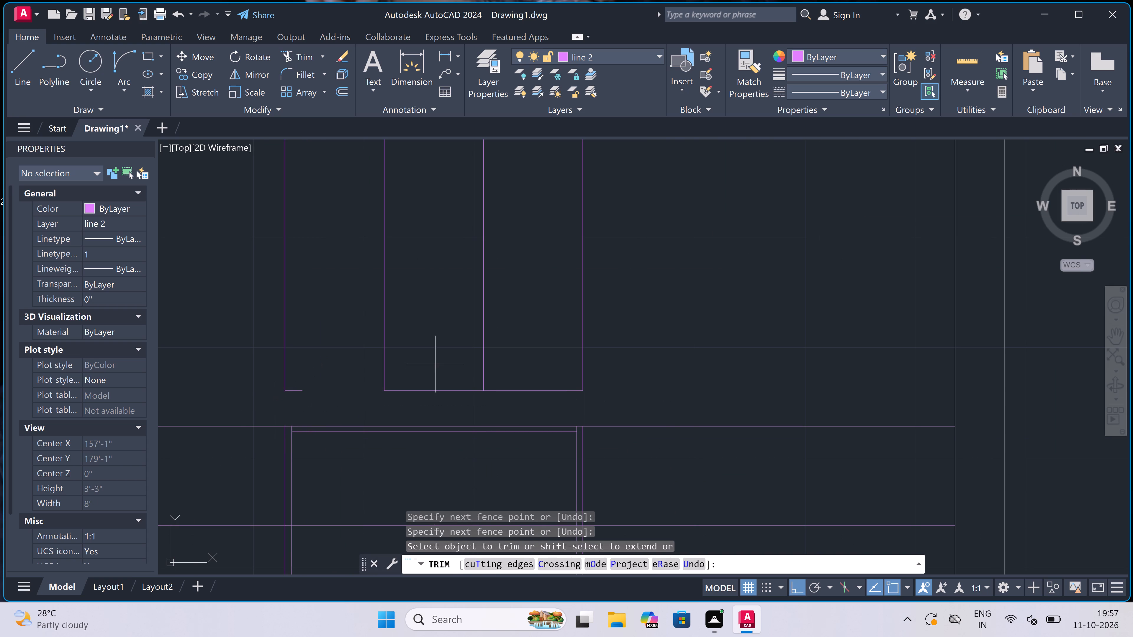
left_click(445, 408)
left_click(504, 382)
left_click(509, 398)
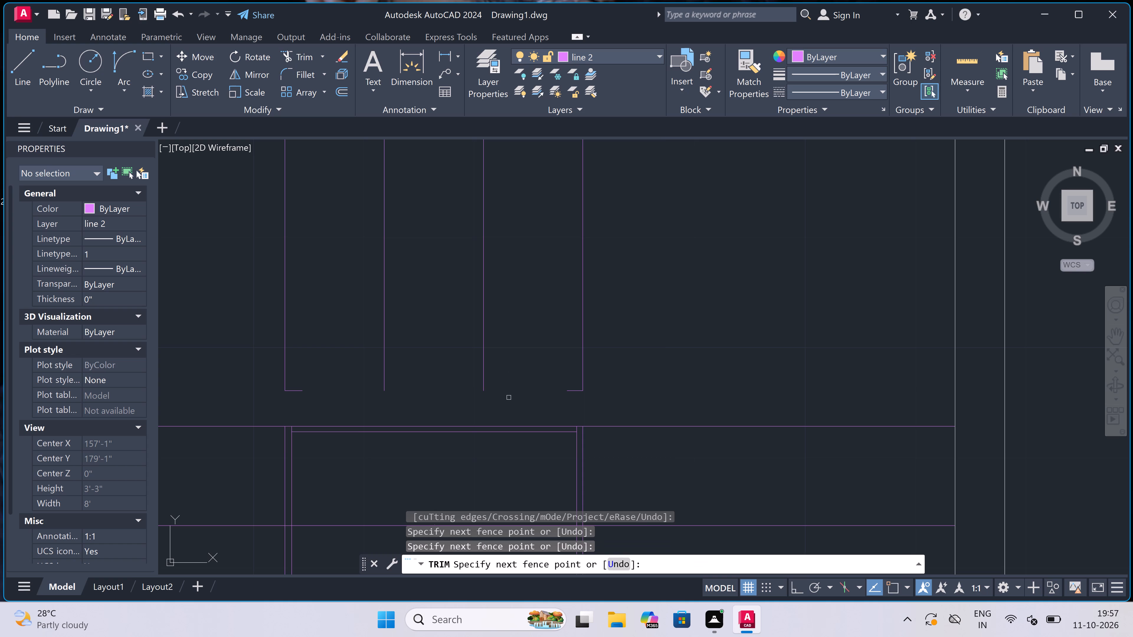
left_click(292, 366)
left_click(284, 416)
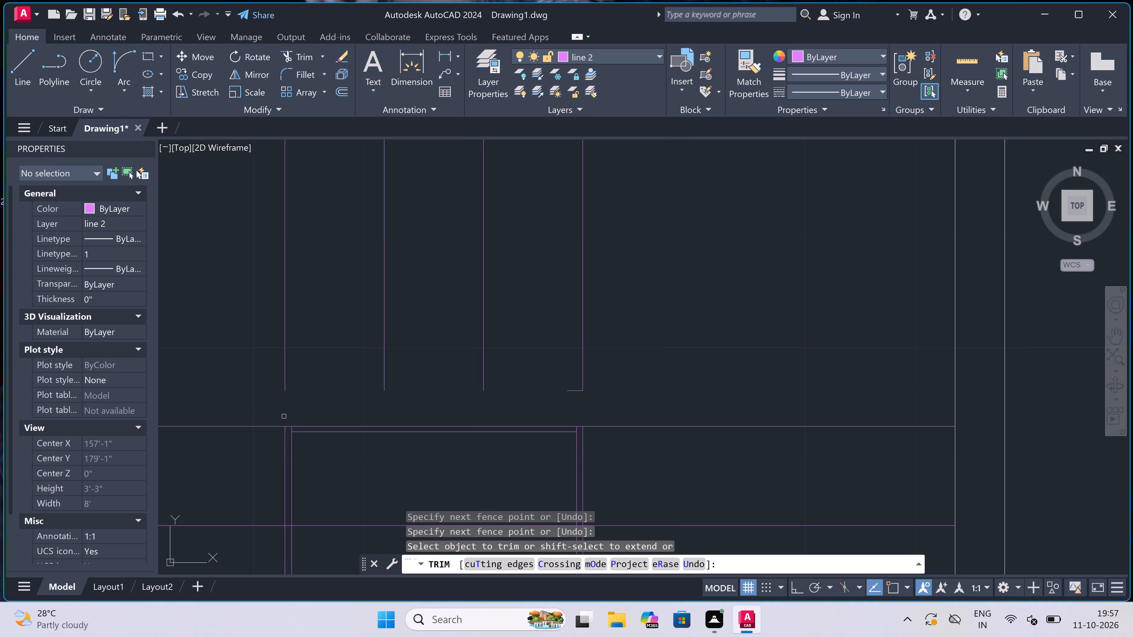
left_click(586, 406)
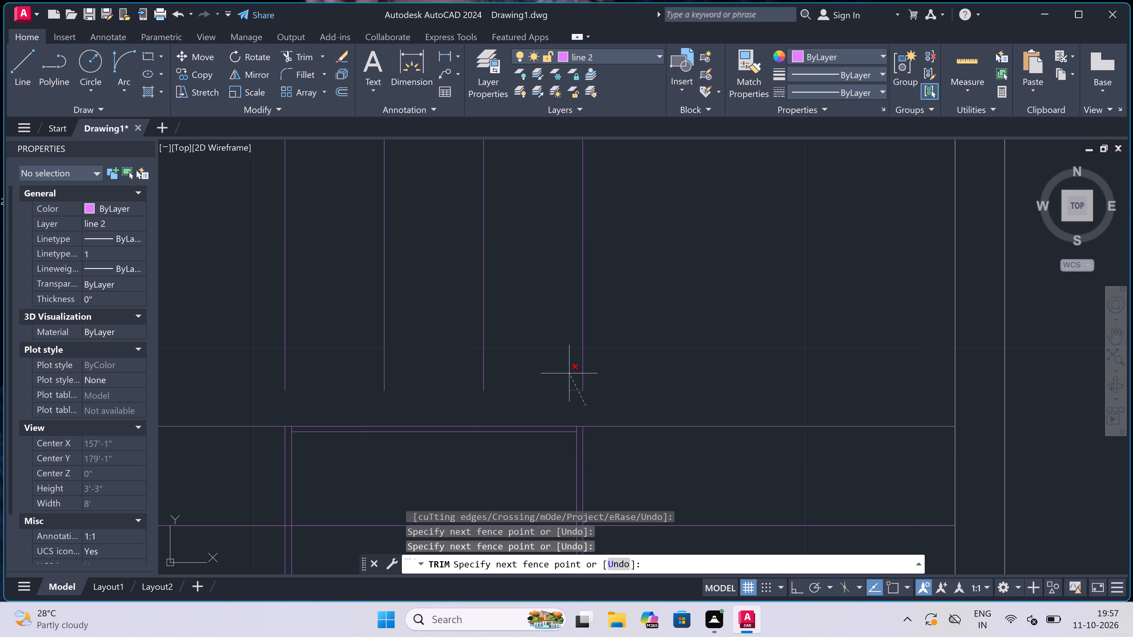
left_click(569, 373)
key("Escape")
Extend the four vertical lines above the box south to the northernmost horizontal offset line.
key("e")
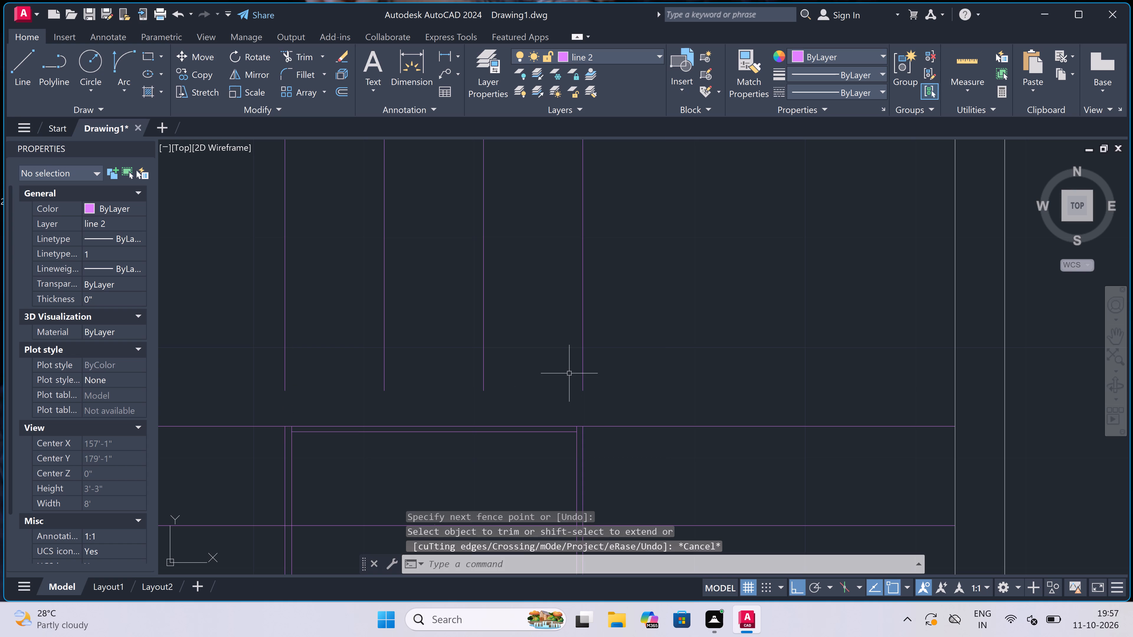
key("x")
key("space")
left_click(680, 344)
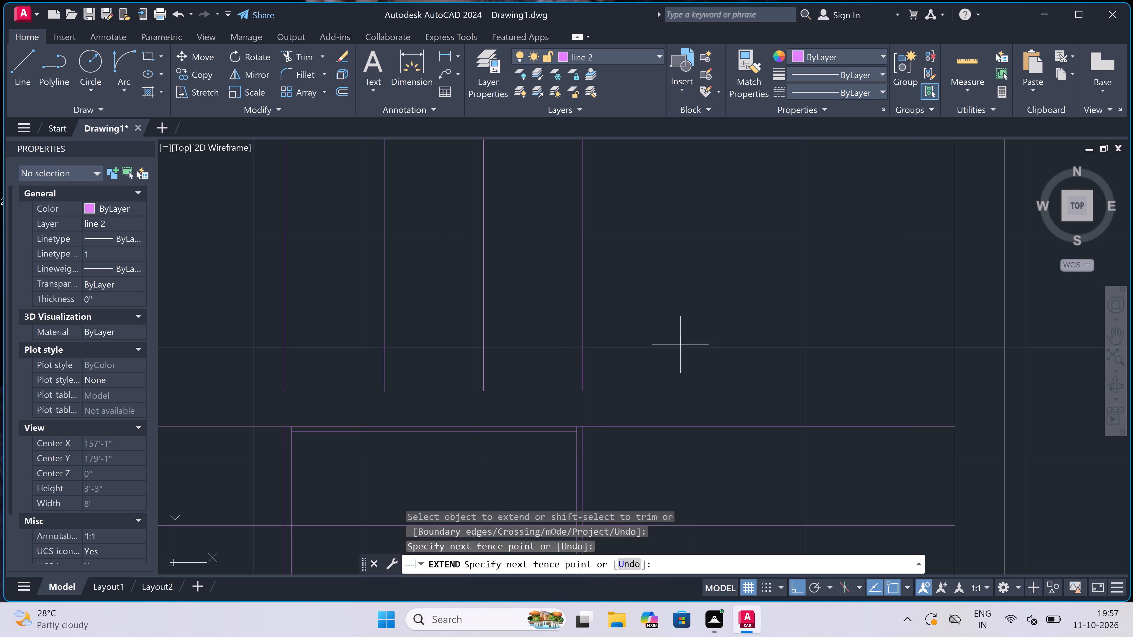
left_click(244, 349)
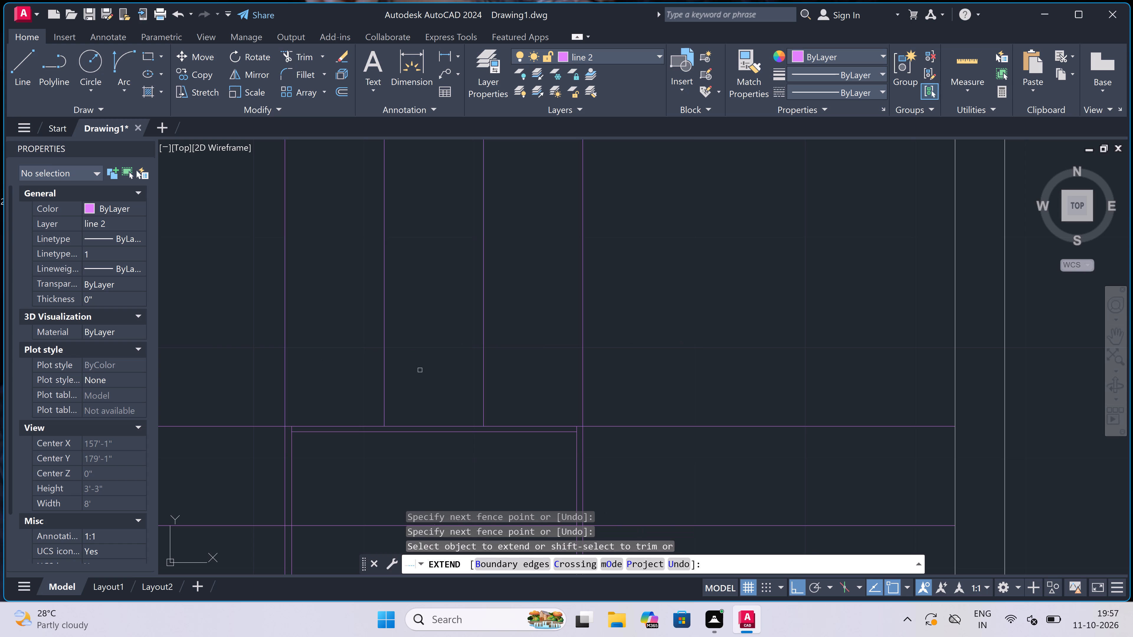
scroll(421, 370, "down", 2)
scroll(368, 389, "up", 3)
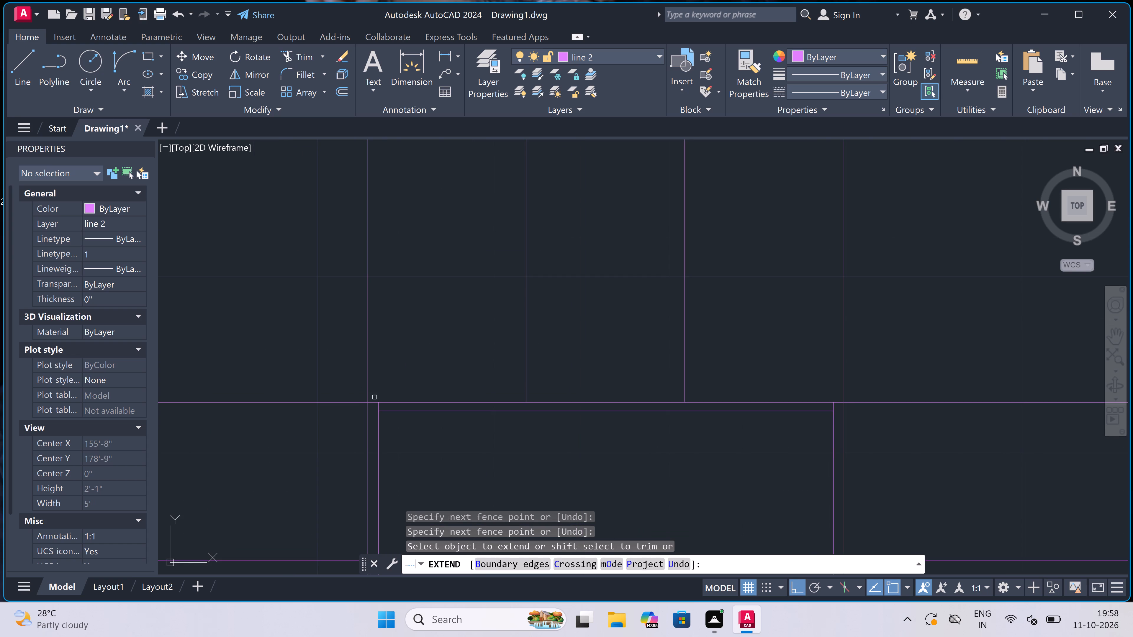
key("Escape")
Trim the two stubs of the inner outline's sides that project above its new top edge.
type("tr")
key("space")
scroll(369, 405, "up", 2)
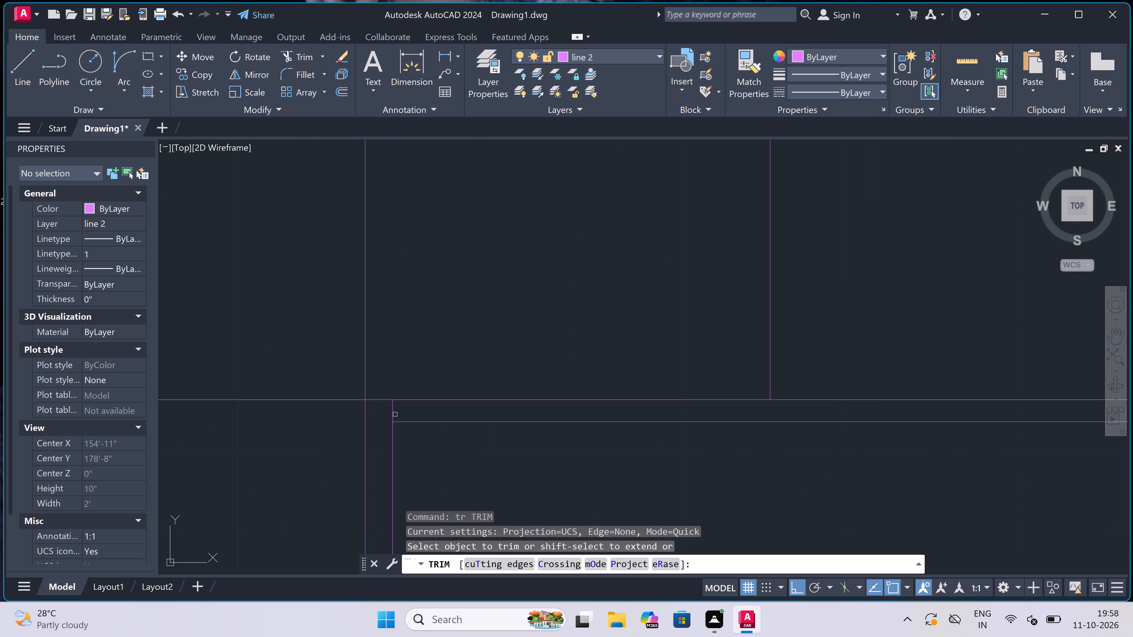
left_click(393, 410)
scroll(393, 410, "down", 3)
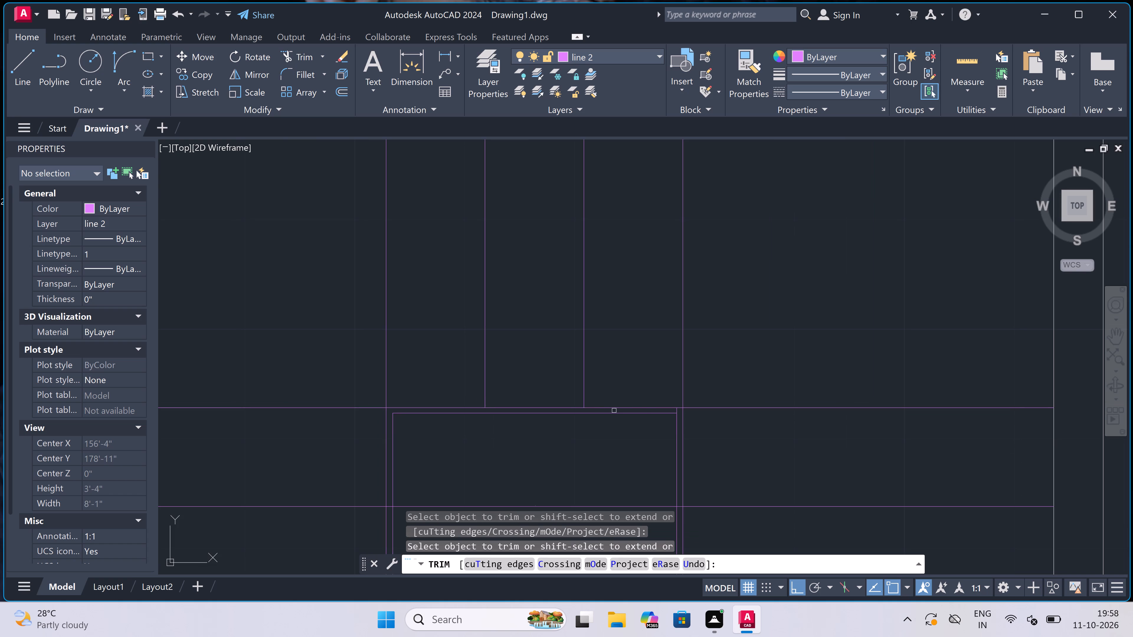
scroll(648, 411, "up", 3)
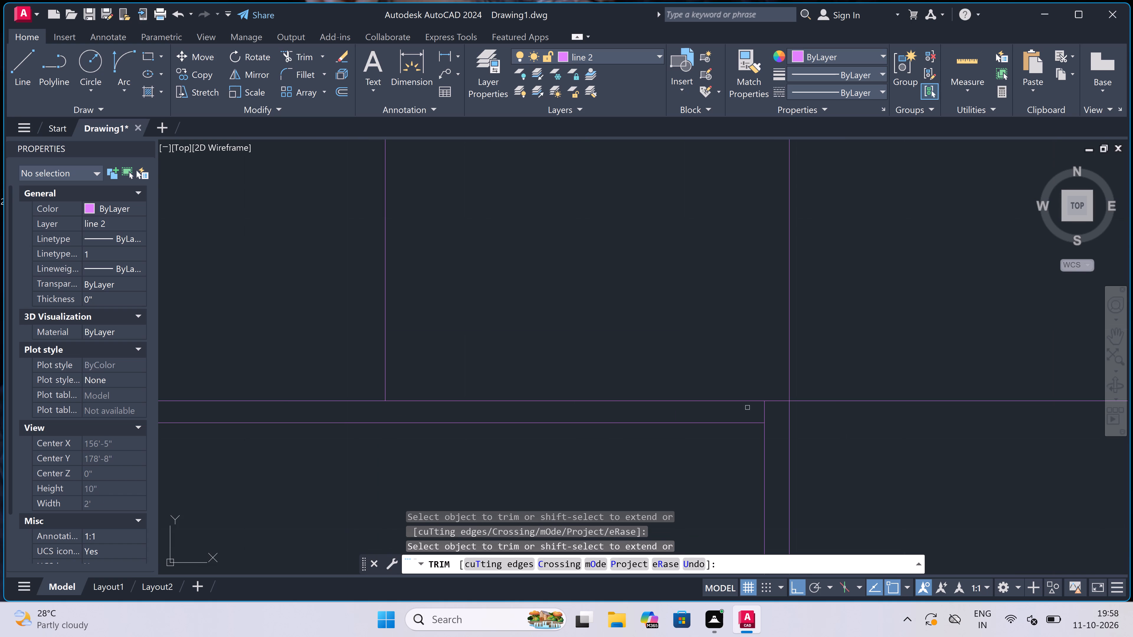
scroll(760, 411, "up", 1)
left_click(775, 412)
left_click(717, 413)
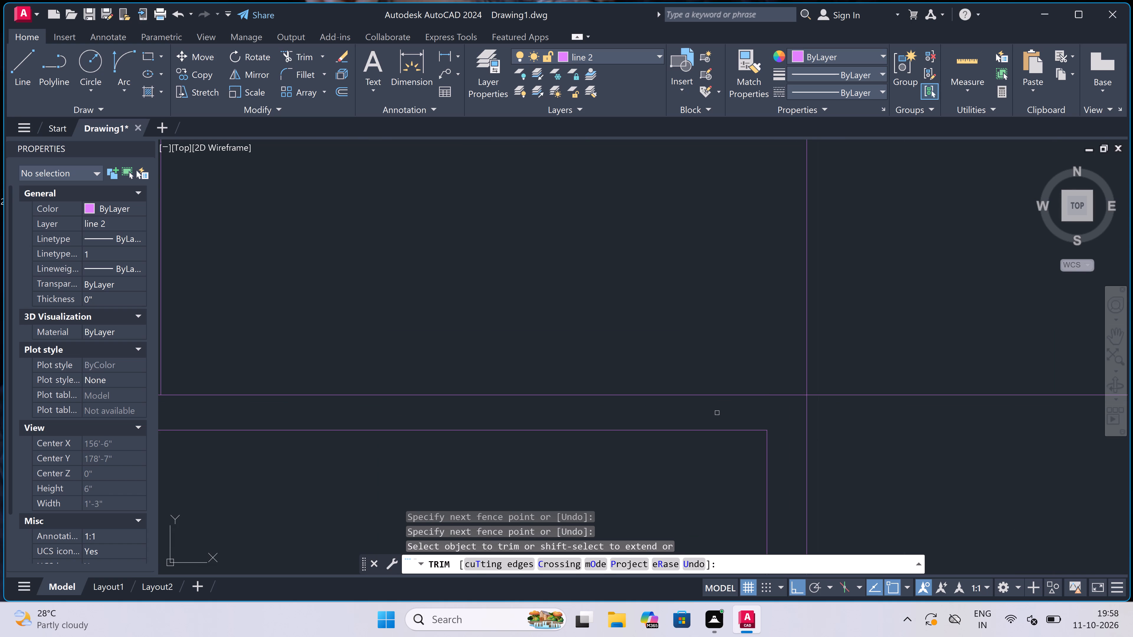
key("Escape")
Trim the four horizontal offset lines where they cross the interior of the inner box outline.
scroll(413, 364, "down", 4)
scroll(440, 366, "down", 2)
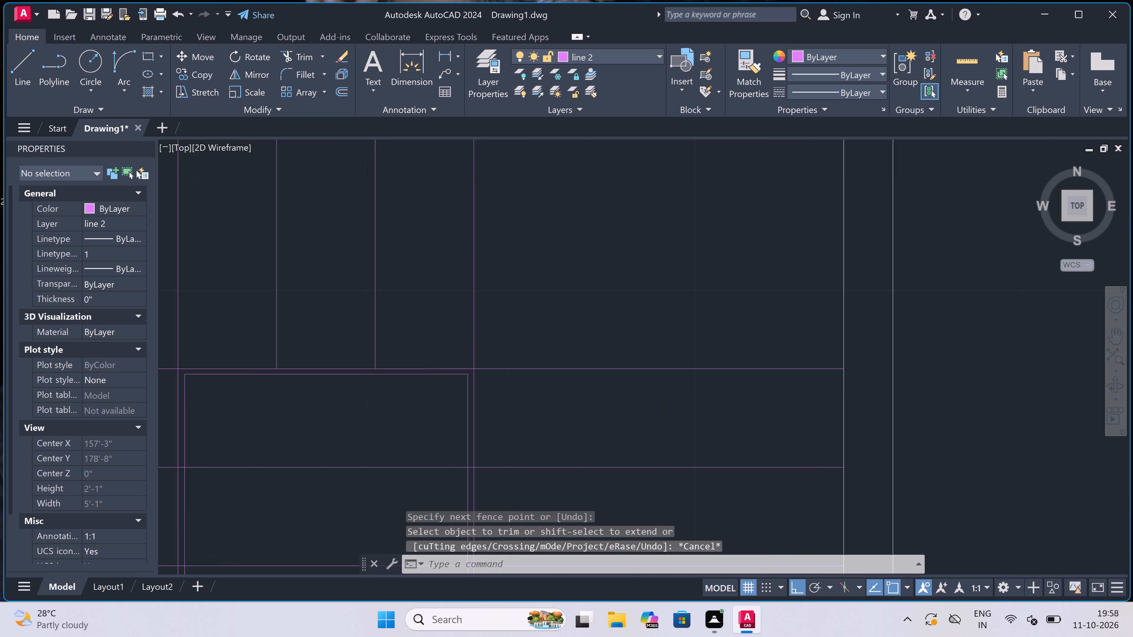
scroll(440, 366, "down", 2)
scroll(414, 383, "up", 1)
type("tr")
key("space")
scroll(423, 389, "up", 1)
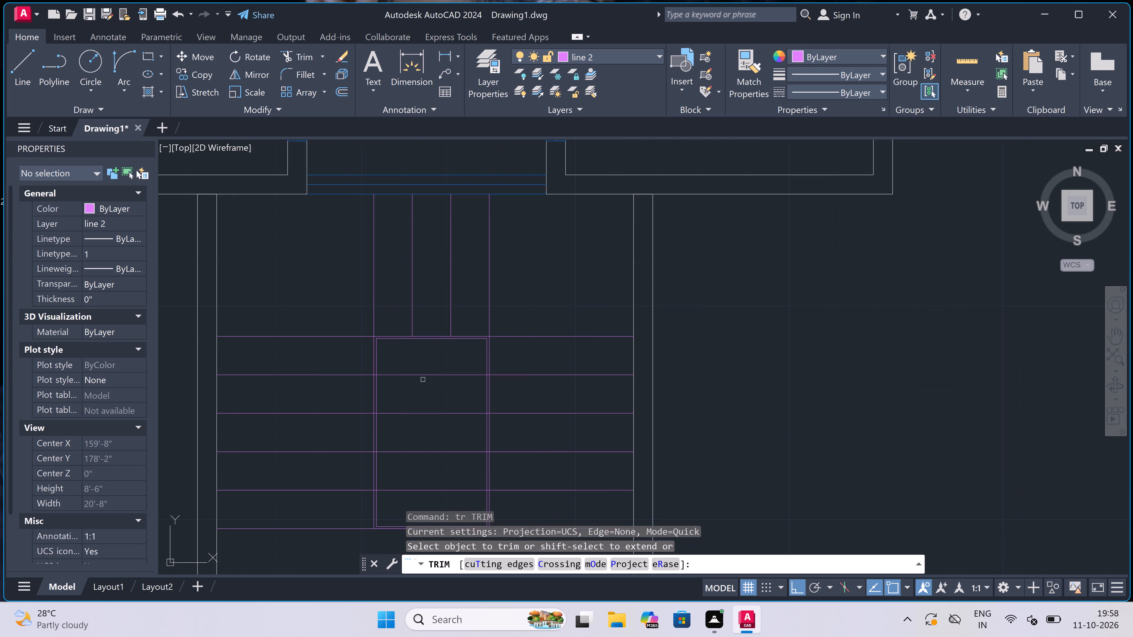
left_click_drag(422, 368, 422, 373)
left_click(420, 495)
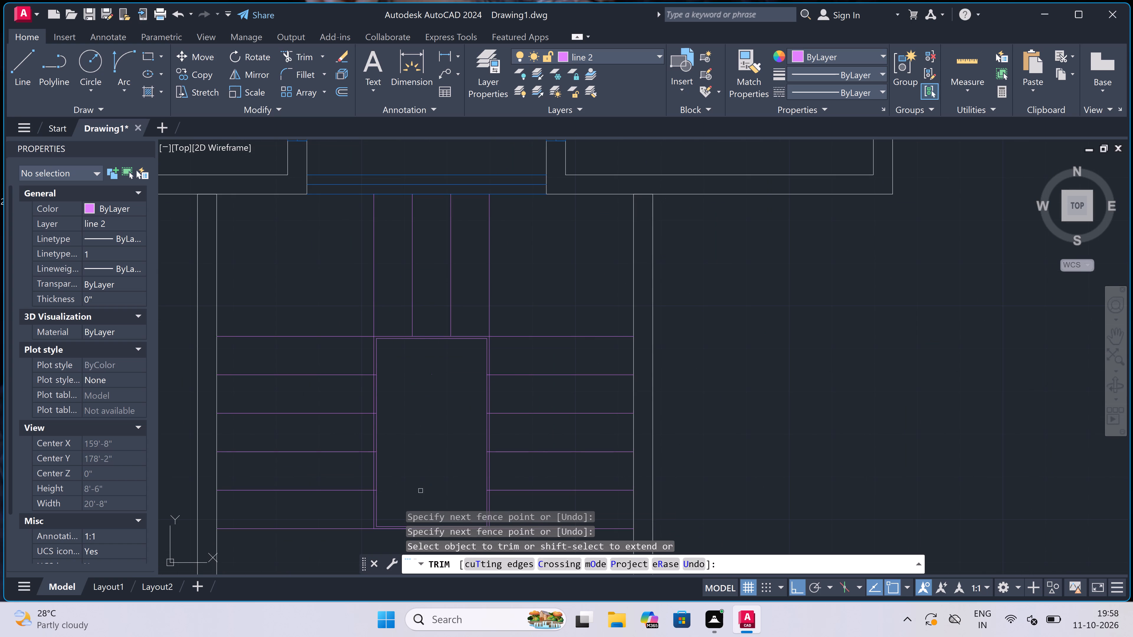
Trim the horizontal line stubs in the narrow gap between the two outlines along the box's east side.
scroll(448, 414, "down", 2)
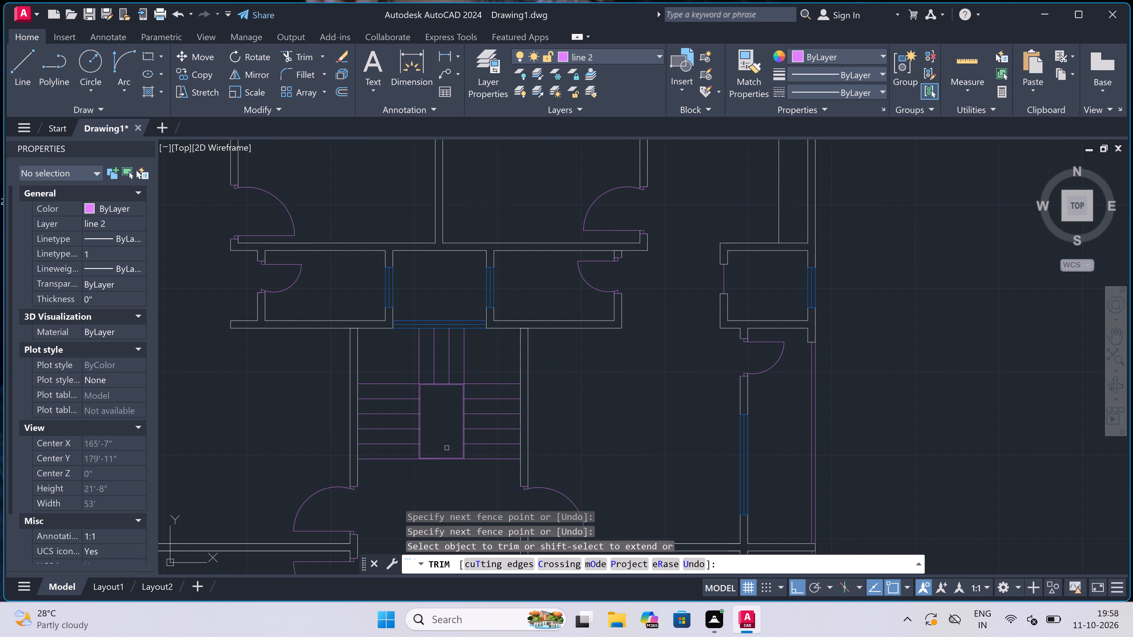
scroll(456, 448, "up", 3)
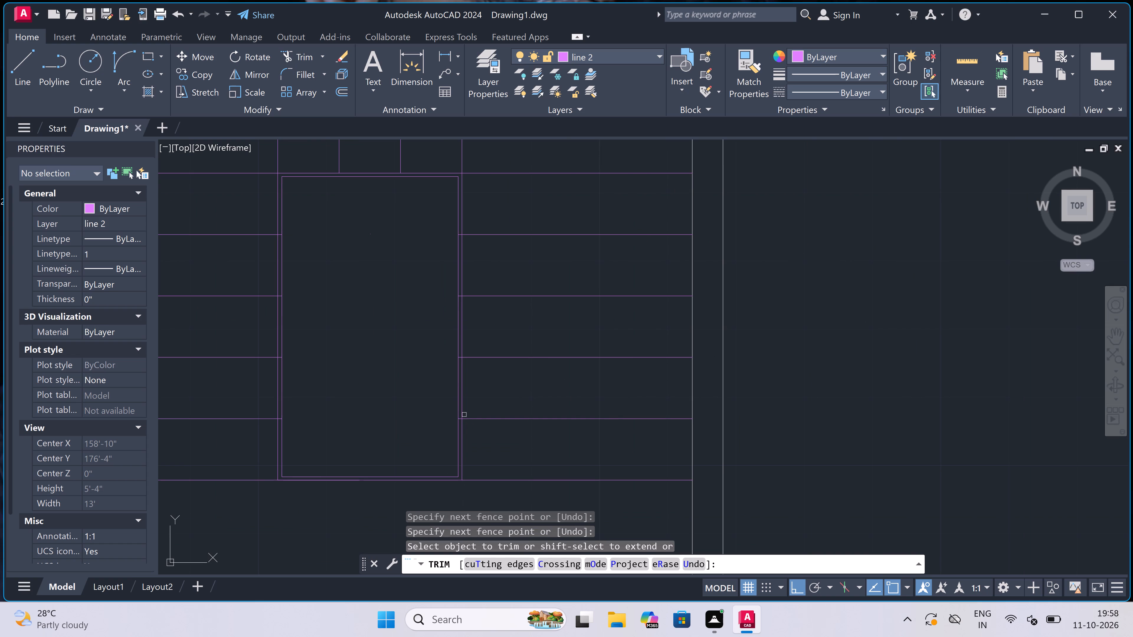
scroll(463, 409, "up", 2)
scroll(455, 442, "up", 2)
left_click(455, 441)
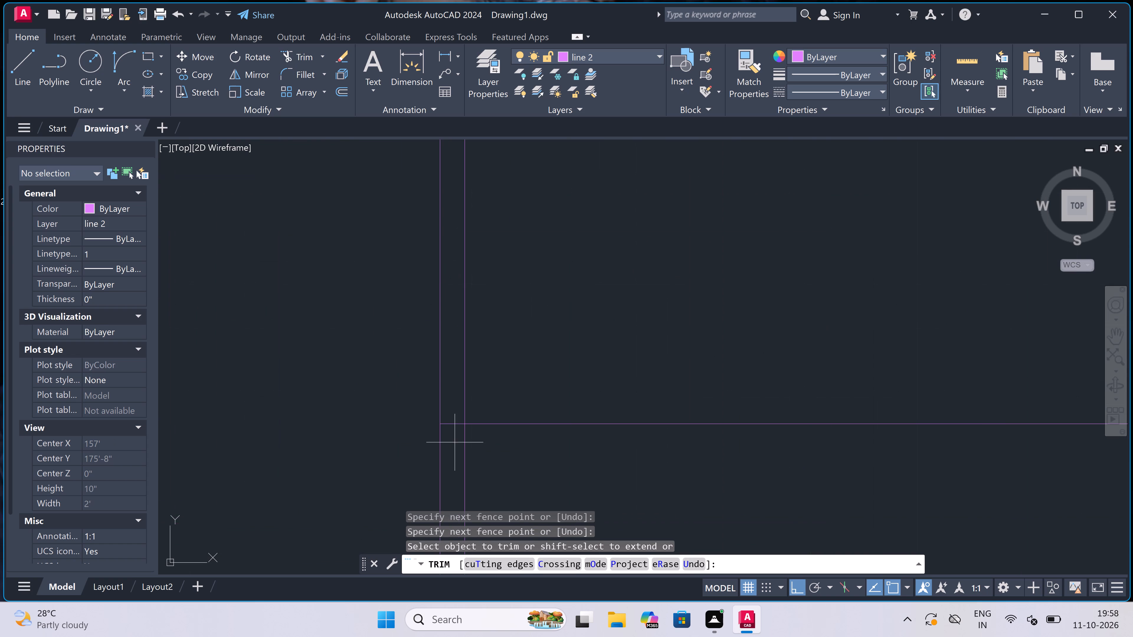
scroll(455, 395, "down", 5)
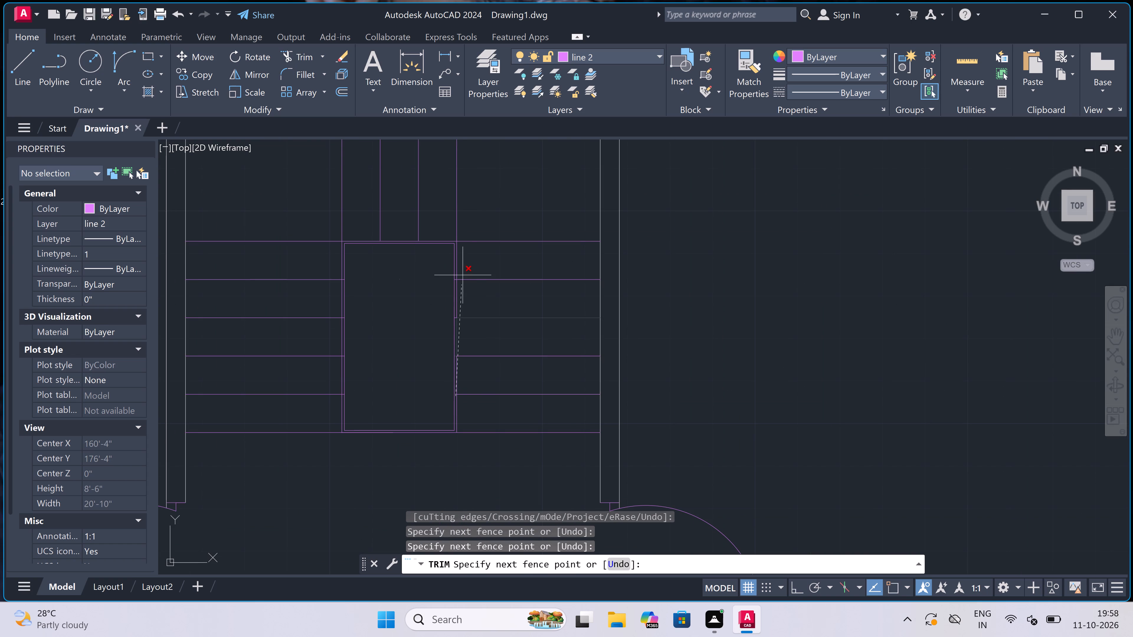
scroll(450, 240, "up", 3)
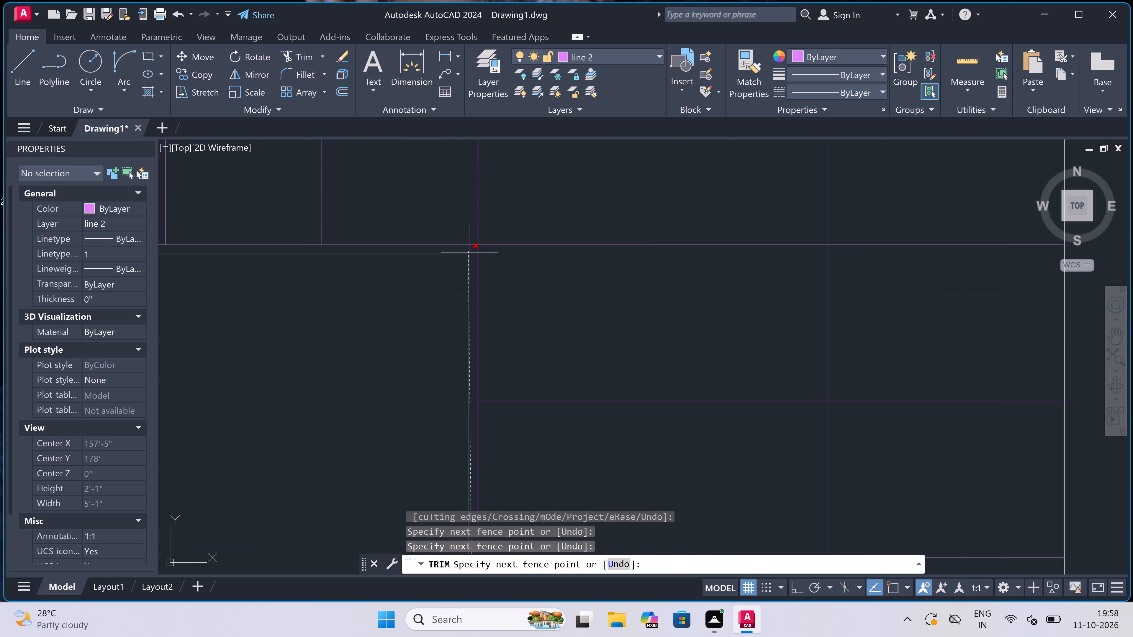
scroll(476, 262, "up", 3)
left_click(471, 257)
scroll(471, 257, "down", 2)
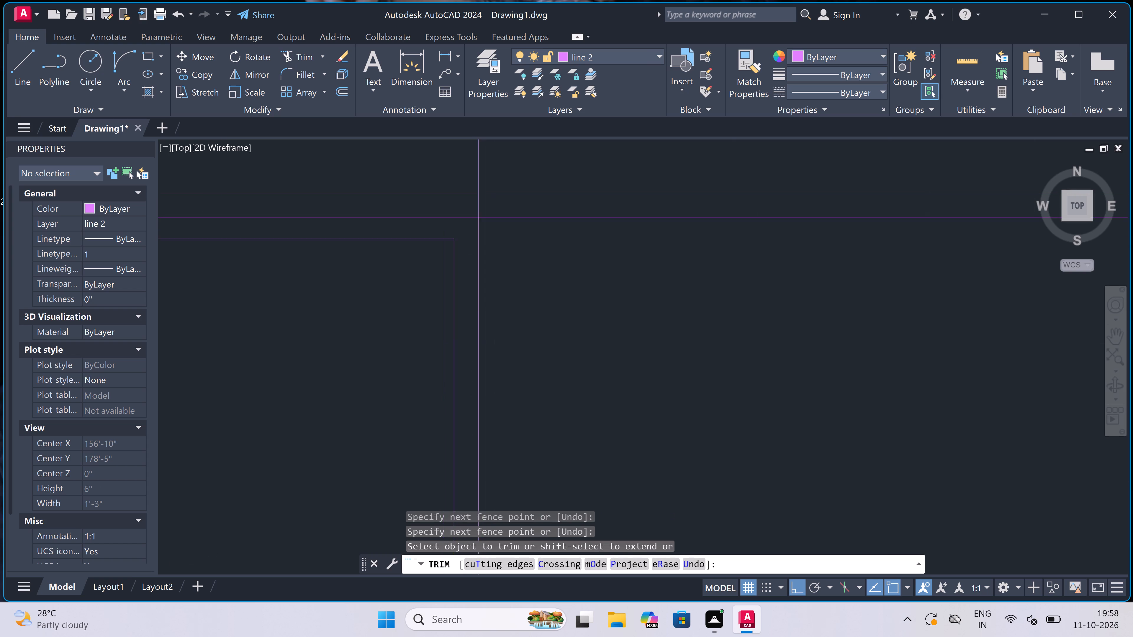
Trim the horizontal line stubs in the narrow gap between the two outlines along the box's west side.
scroll(471, 257, "down", 4)
scroll(385, 242, "up", 3)
scroll(438, 276, "up", 2)
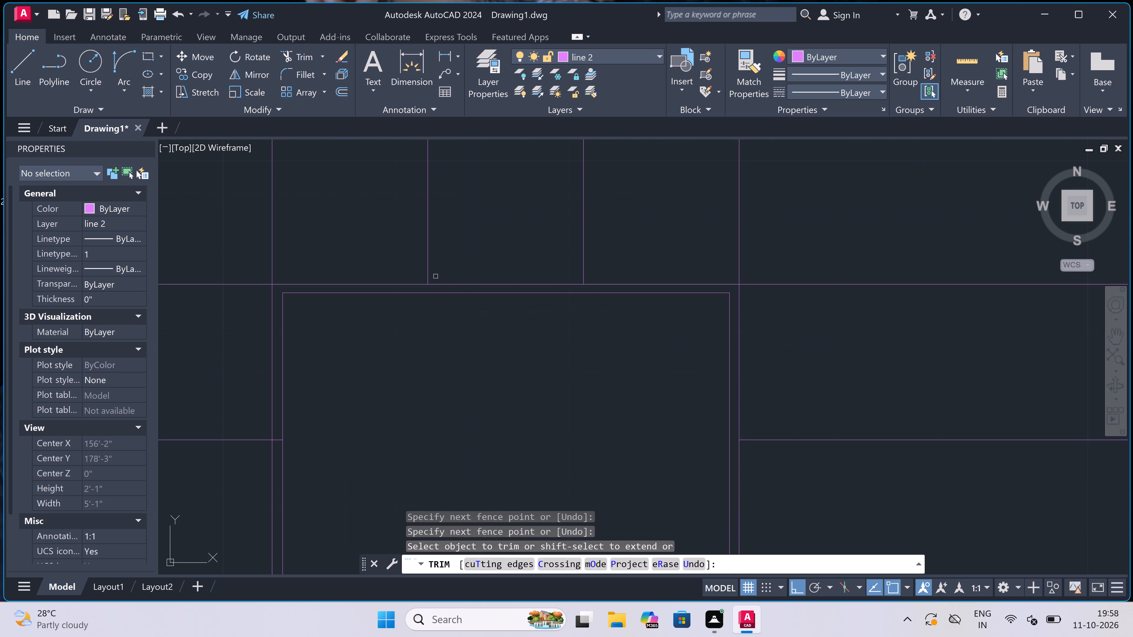
scroll(438, 276, "down", 4)
scroll(380, 334, "up", 1)
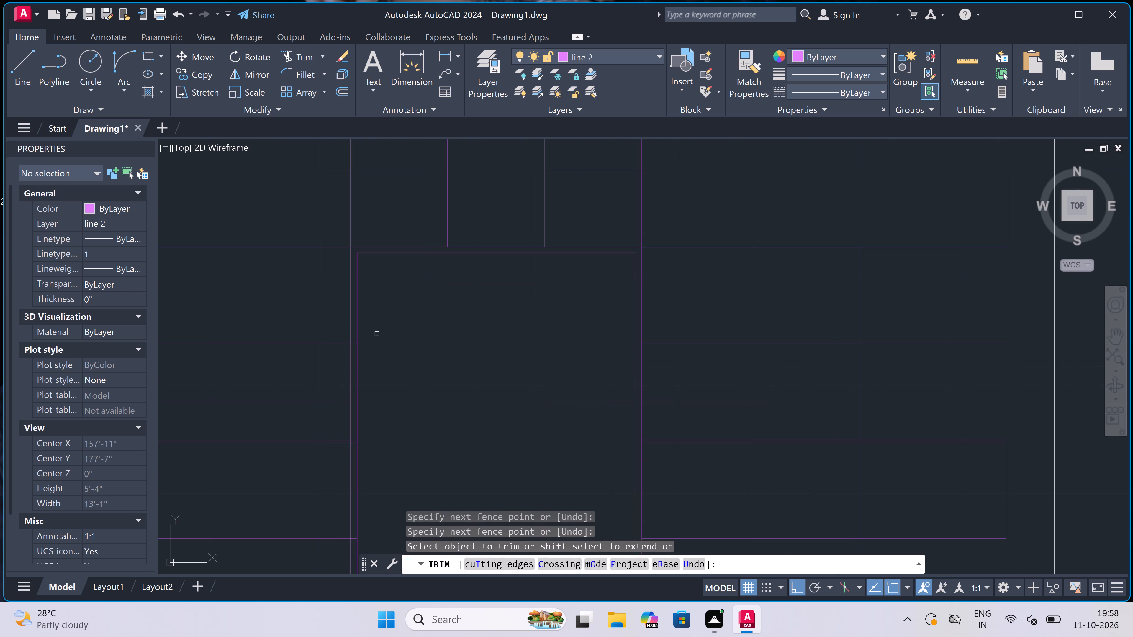
scroll(349, 343, "up", 3)
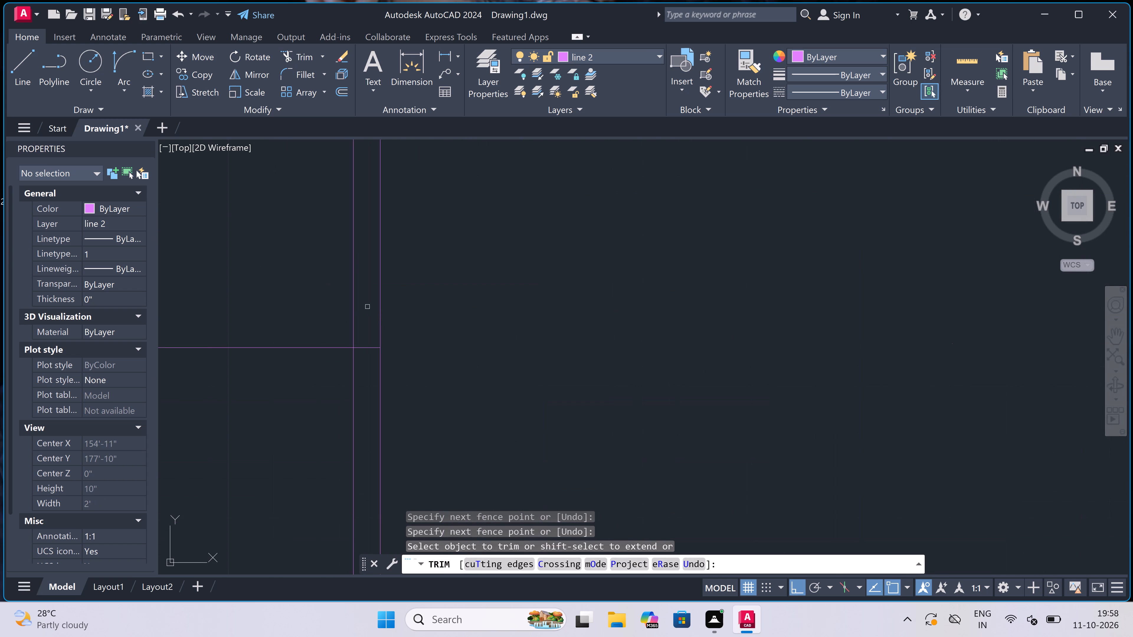
left_click(366, 305)
scroll(366, 305, "down", 4)
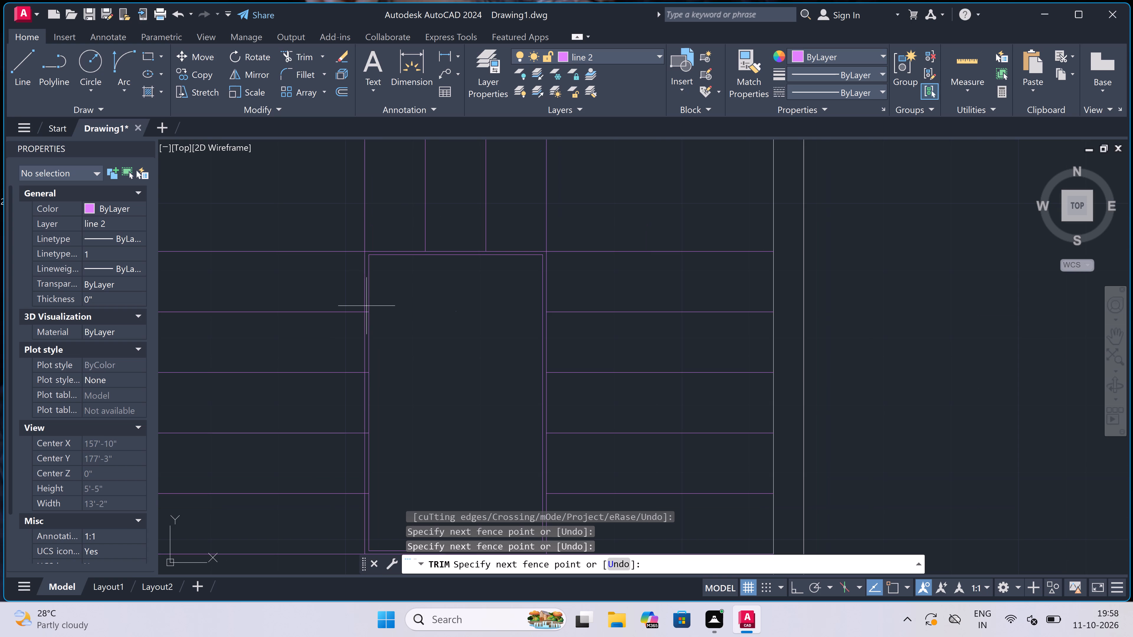
scroll(364, 513, "up", 2)
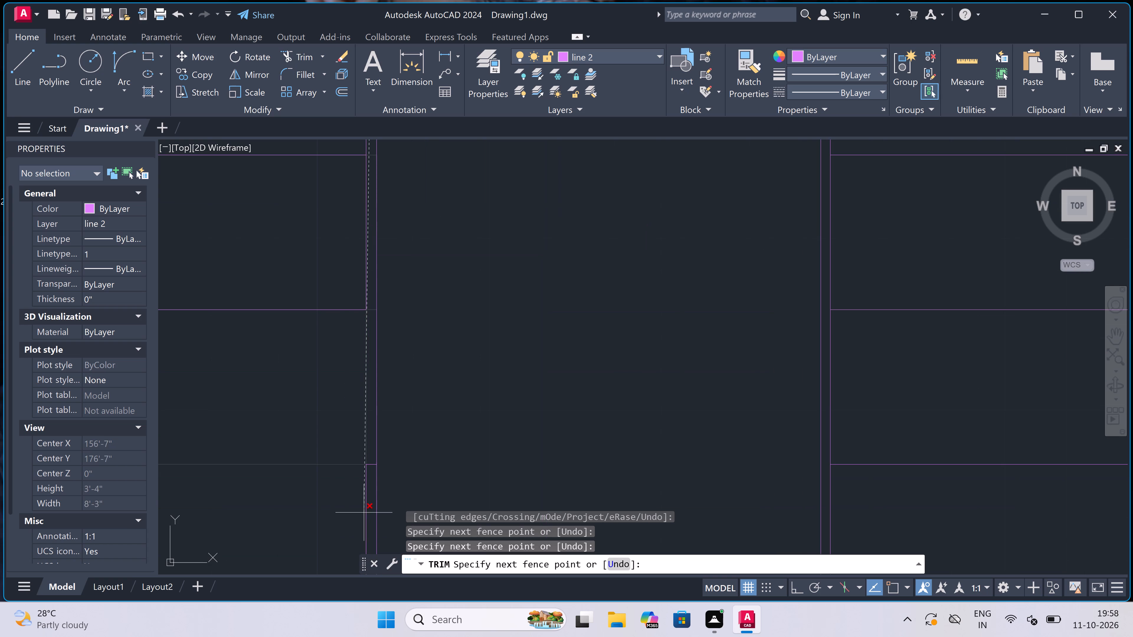
left_click(370, 501)
scroll(414, 393, "down", 3)
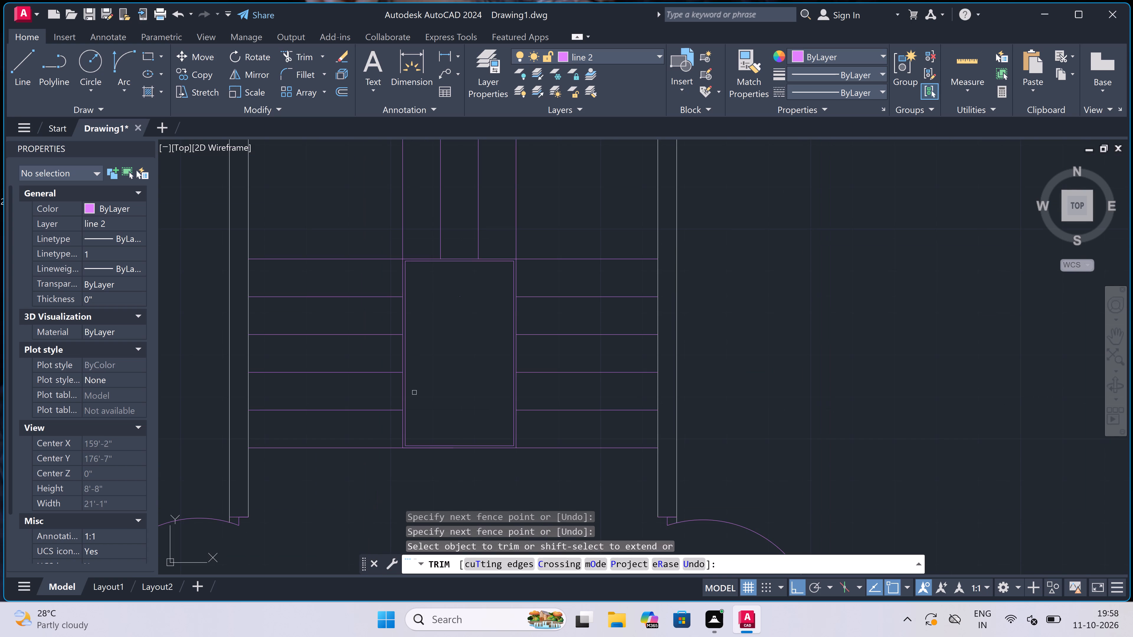
key("Escape")
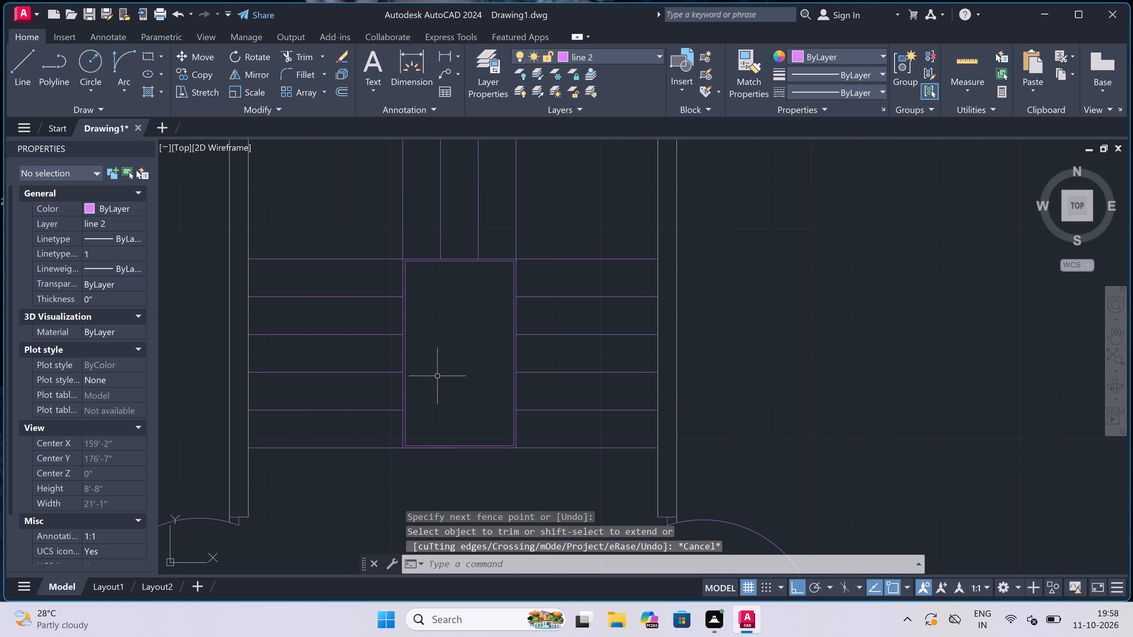
Draw a diagonal line from the box's northeast corner to the hall's northeast inner wall corner, with Ortho off.
type("l")
key("space")
scroll(437, 376, "down", 3)
scroll(461, 341, "up", 2)
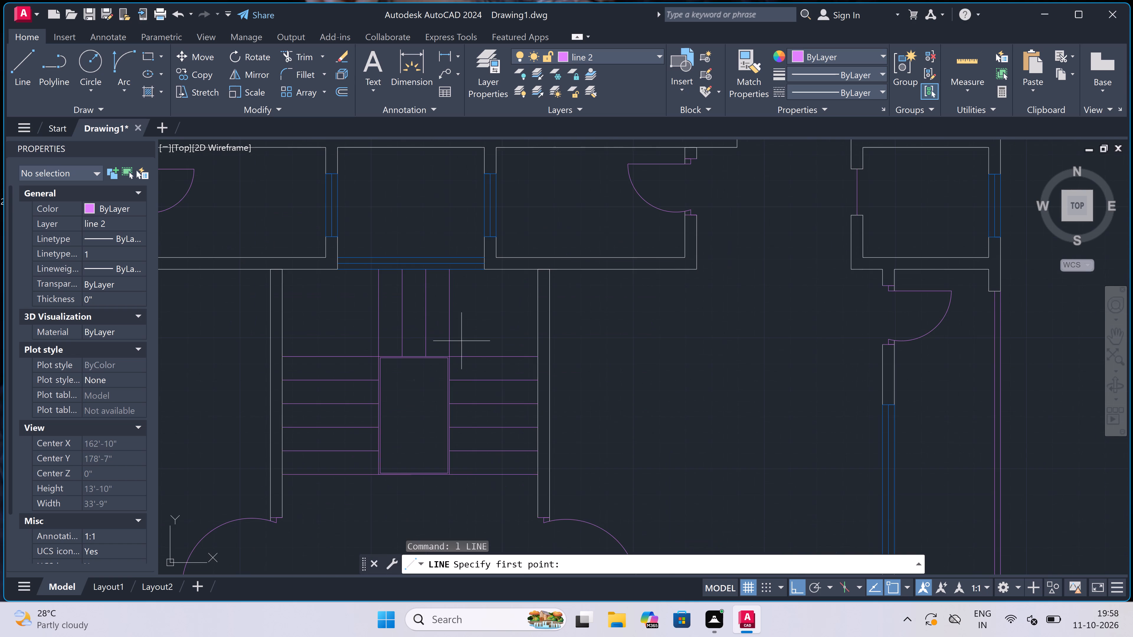
left_click(453, 352)
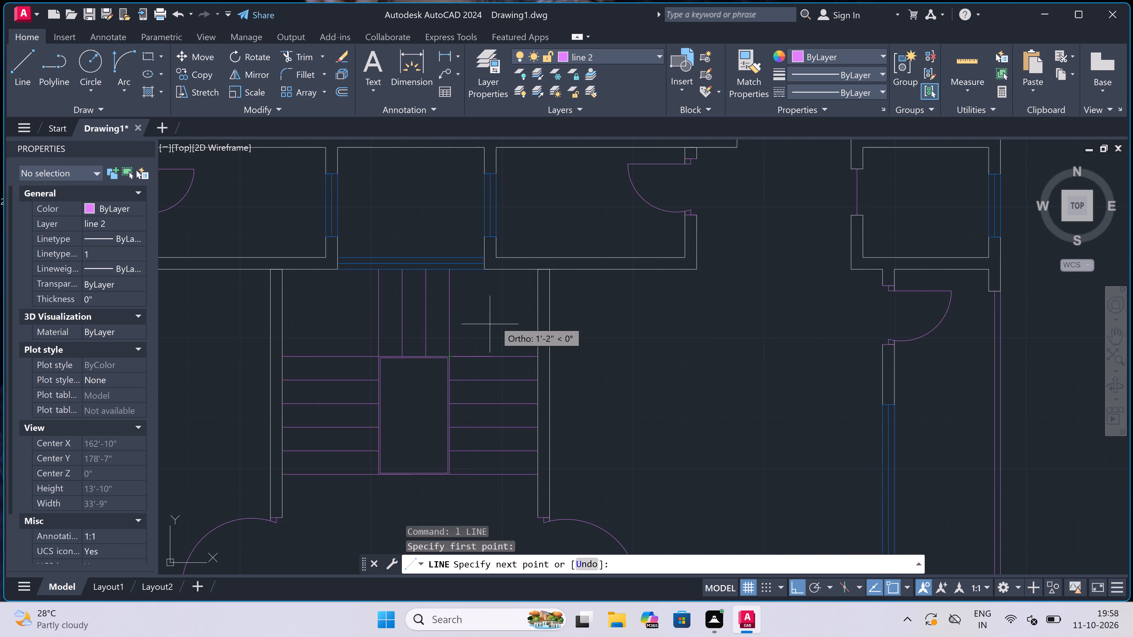
key("F8")
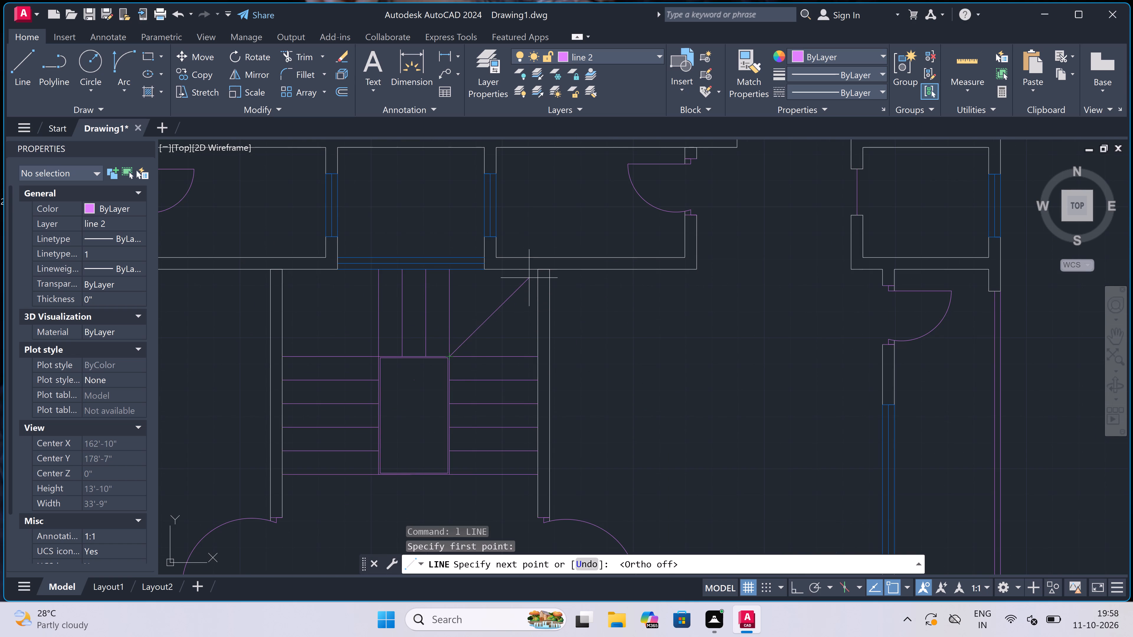
left_click(534, 274)
key("Escape")
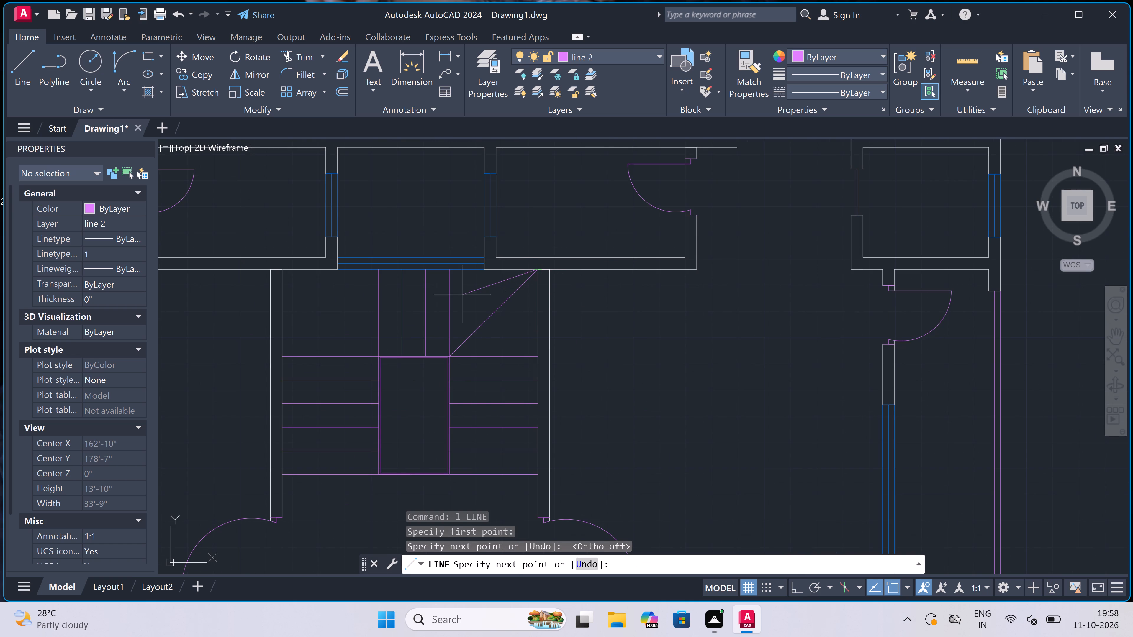
Draw a matching diagonal line from the box's northwest corner to the hall's northwest inner wall corner.
key("space")
left_click(378, 353)
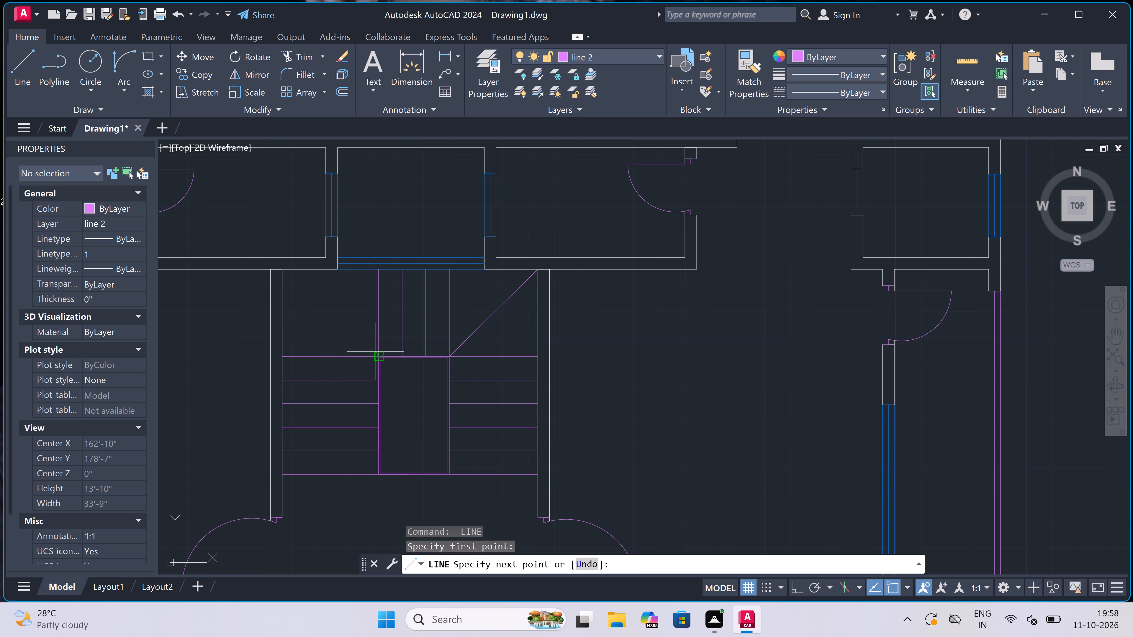
left_click(285, 270)
key("Escape")
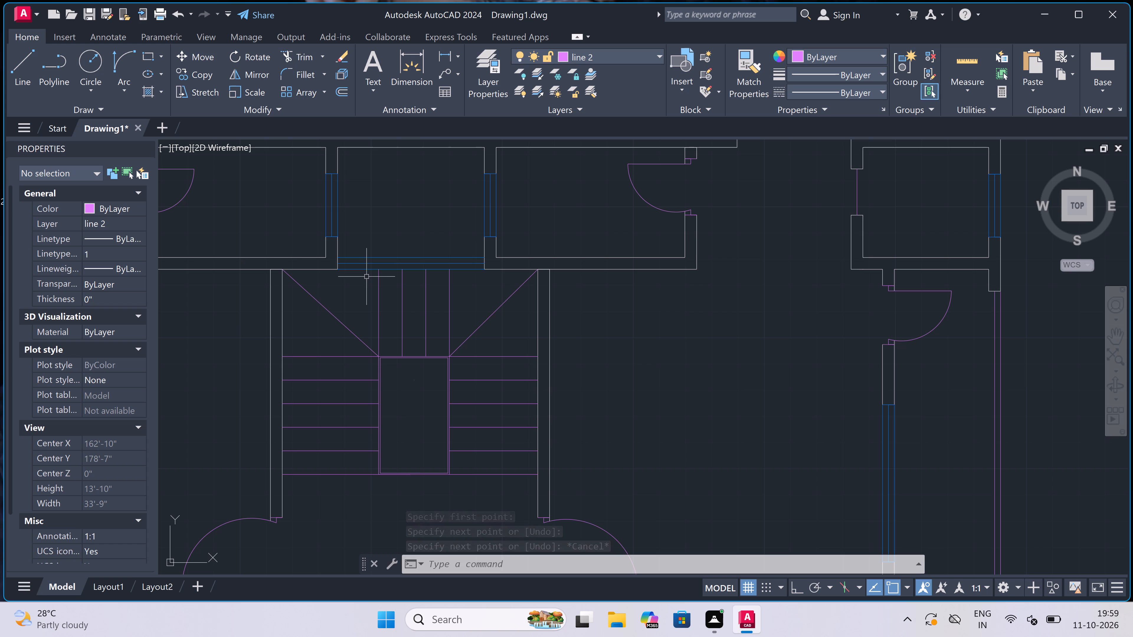
With Ortho on, draw a vertical line from just south of the west stair treads north to the west diagonal.
scroll(532, 352, "down", 2)
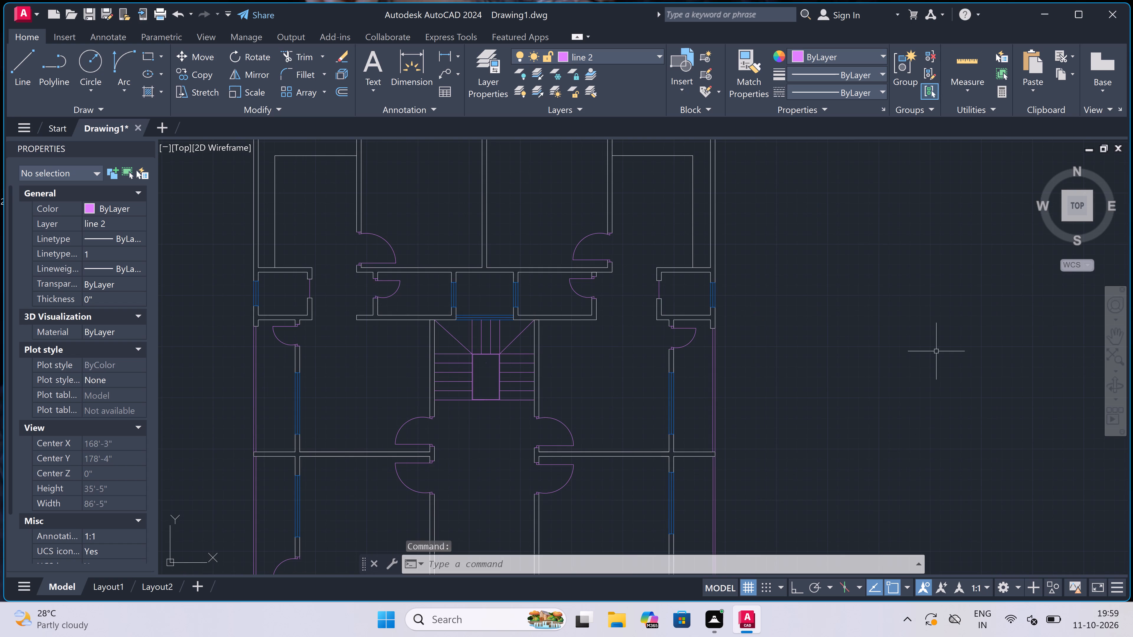
scroll(653, 340, "down", 3)
scroll(584, 359, "up", 1)
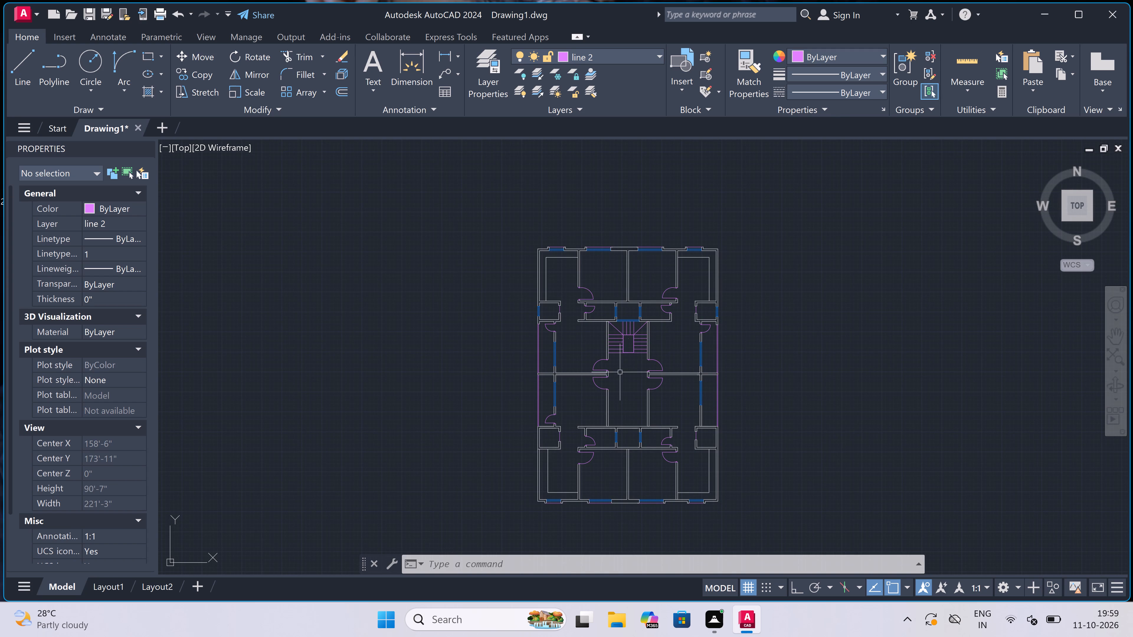
scroll(653, 349, "up", 3)
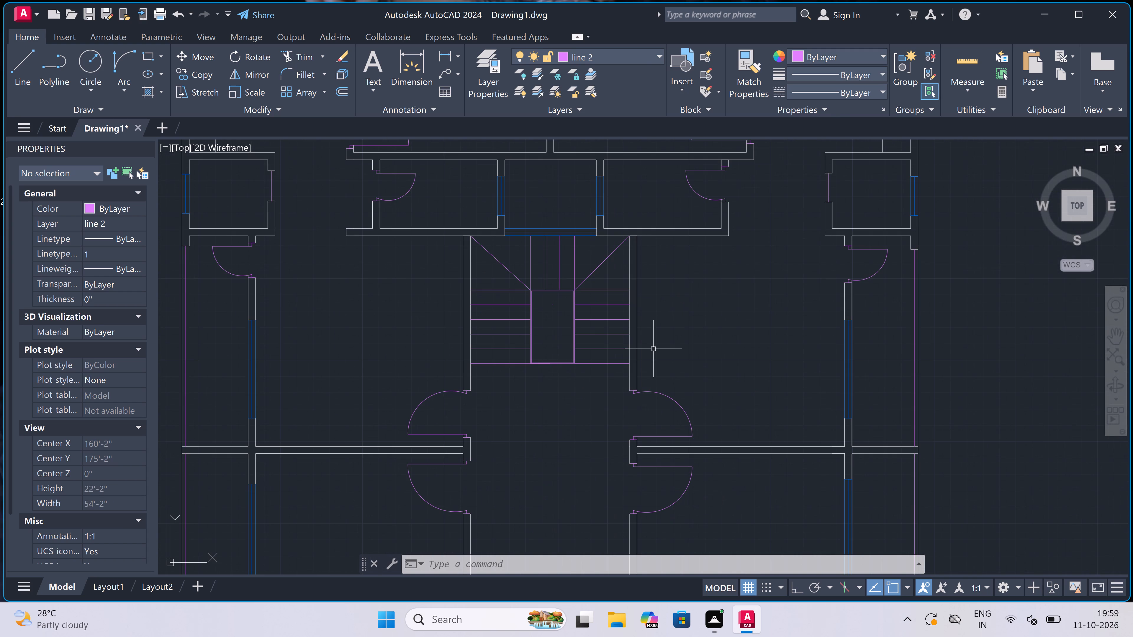
type("l")
key("space")
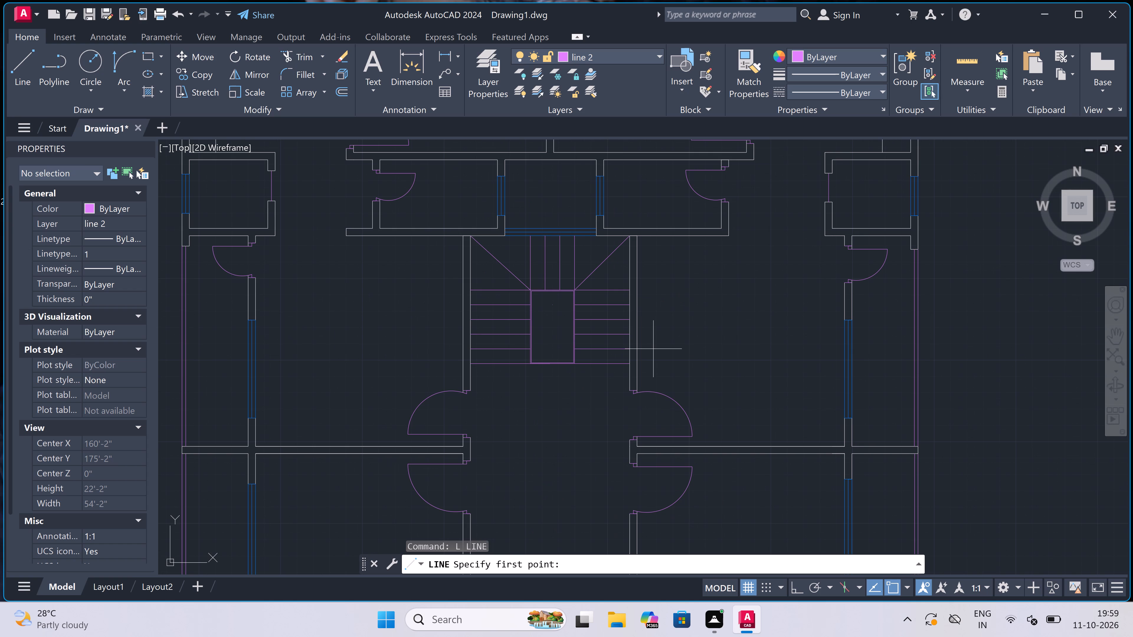
scroll(470, 376, "up", 1)
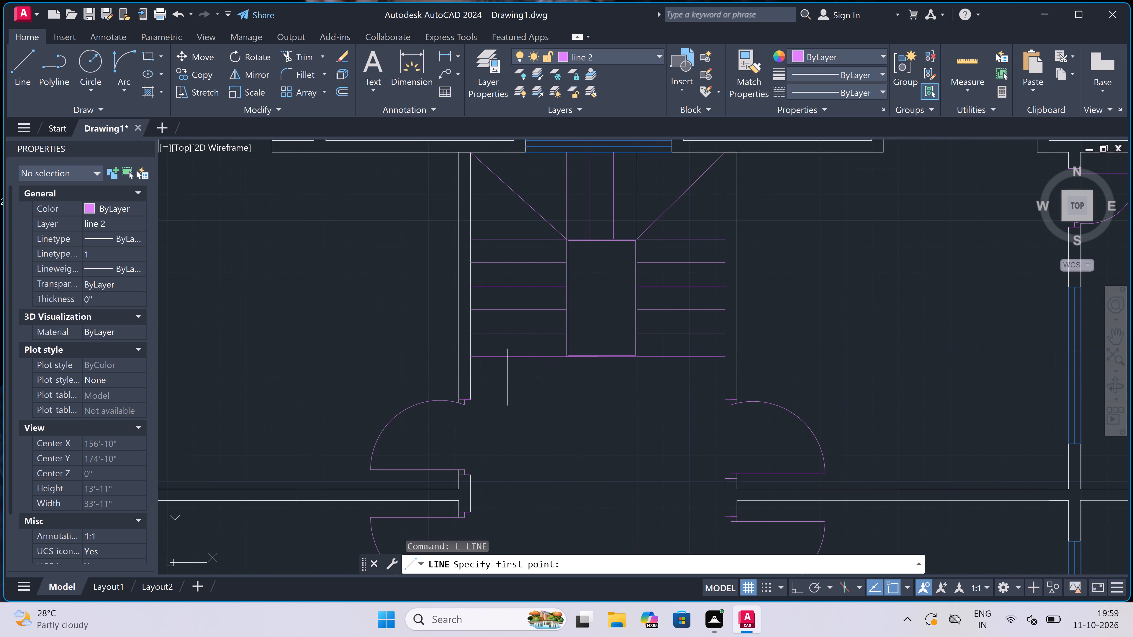
left_click(512, 380)
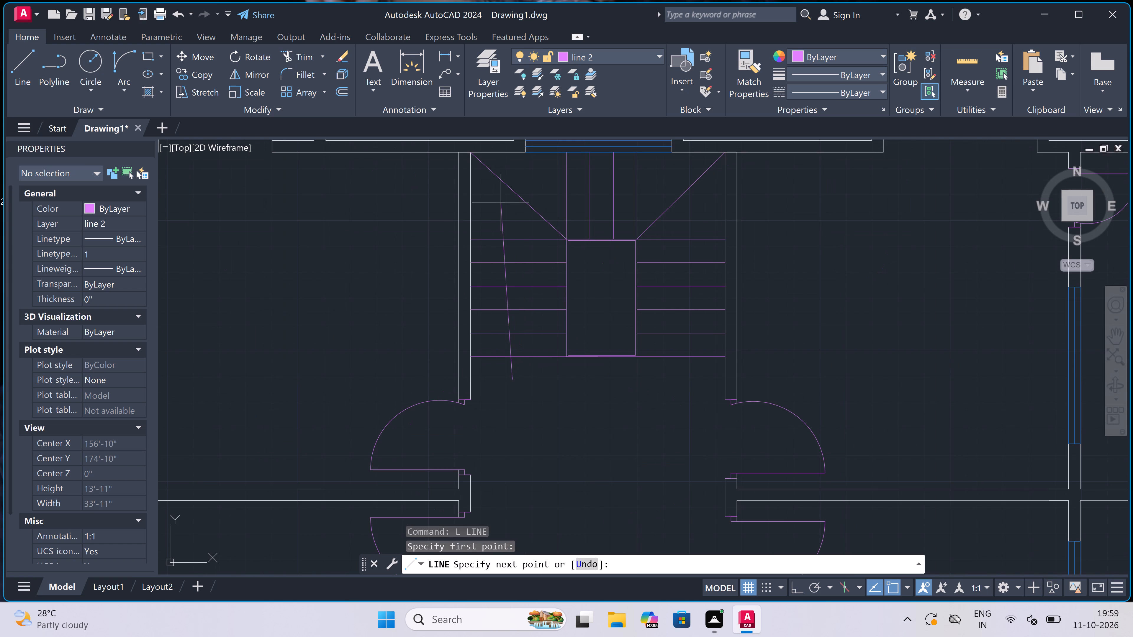
key("F8")
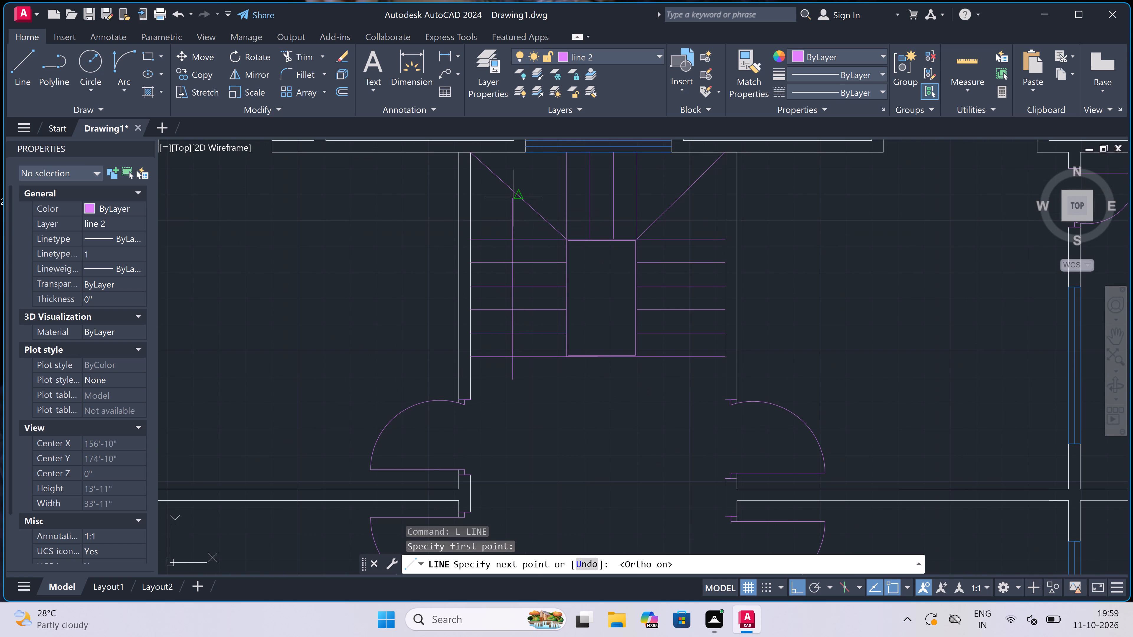
scroll(513, 191, "up", 2)
left_click(513, 191)
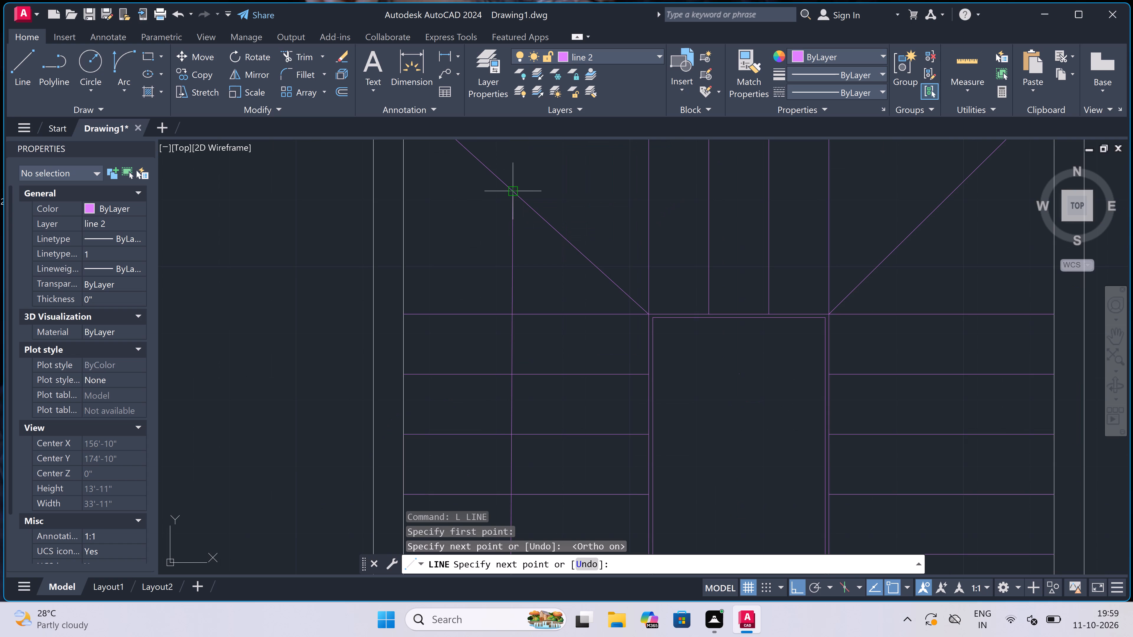
scroll(513, 191, "down", 1)
scroll(513, 191, "up", 2)
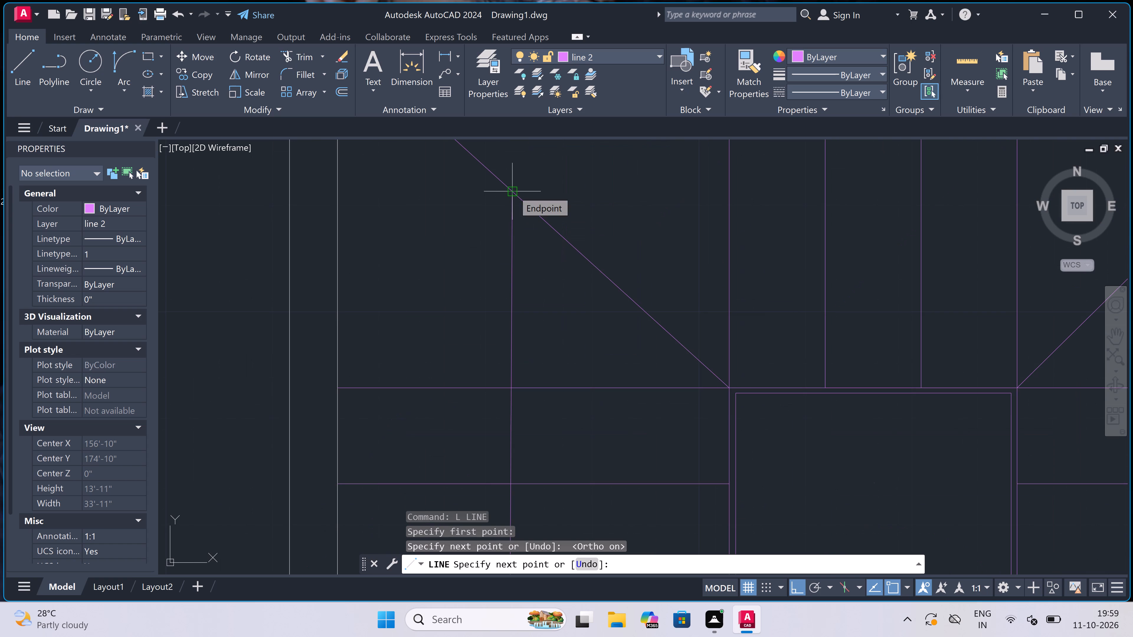
key("ctrl+z")
scroll(508, 183, "up", 4)
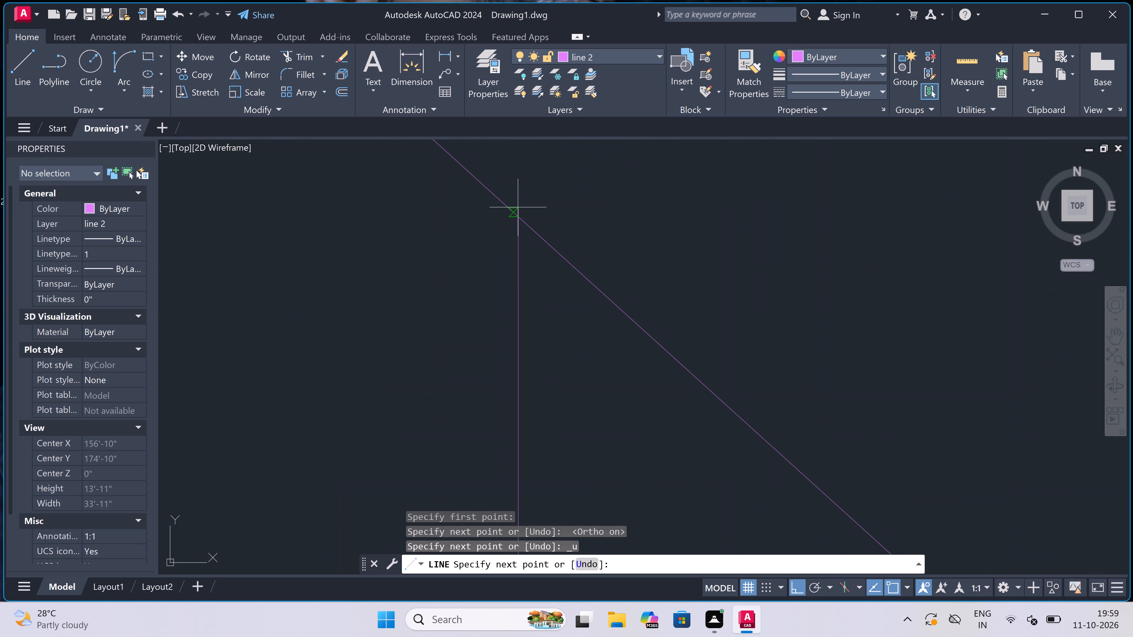
left_click(518, 215)
scroll(518, 215, "down", 4)
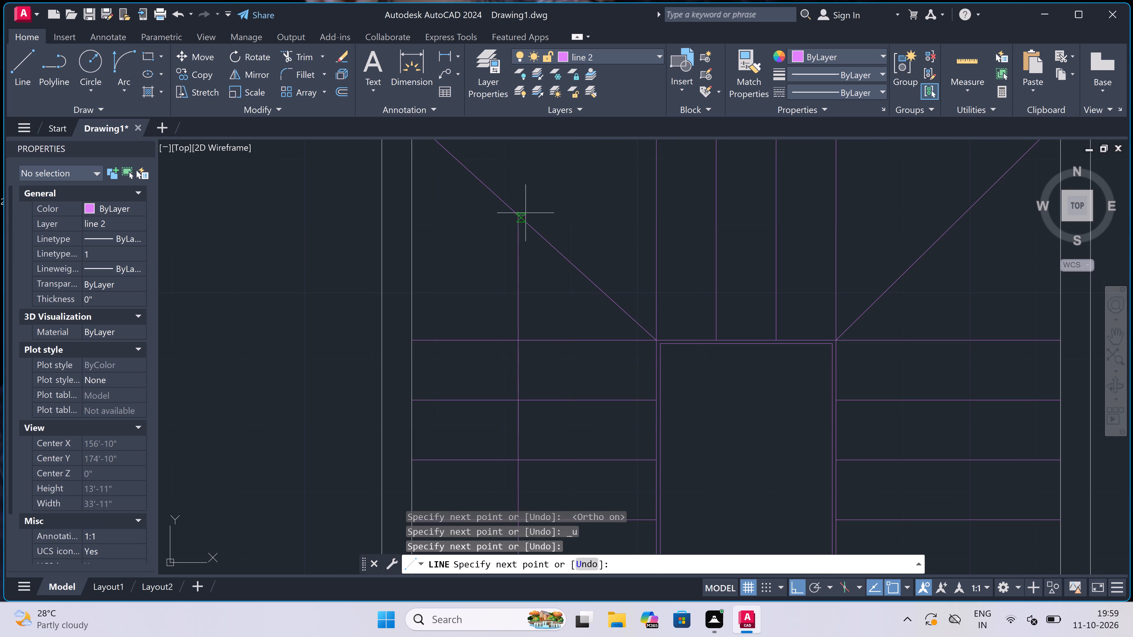
Continue the line east to the east diagonal and south through the east treads, ending on the third tread line from the north.
scroll(972, 216, "up", 3)
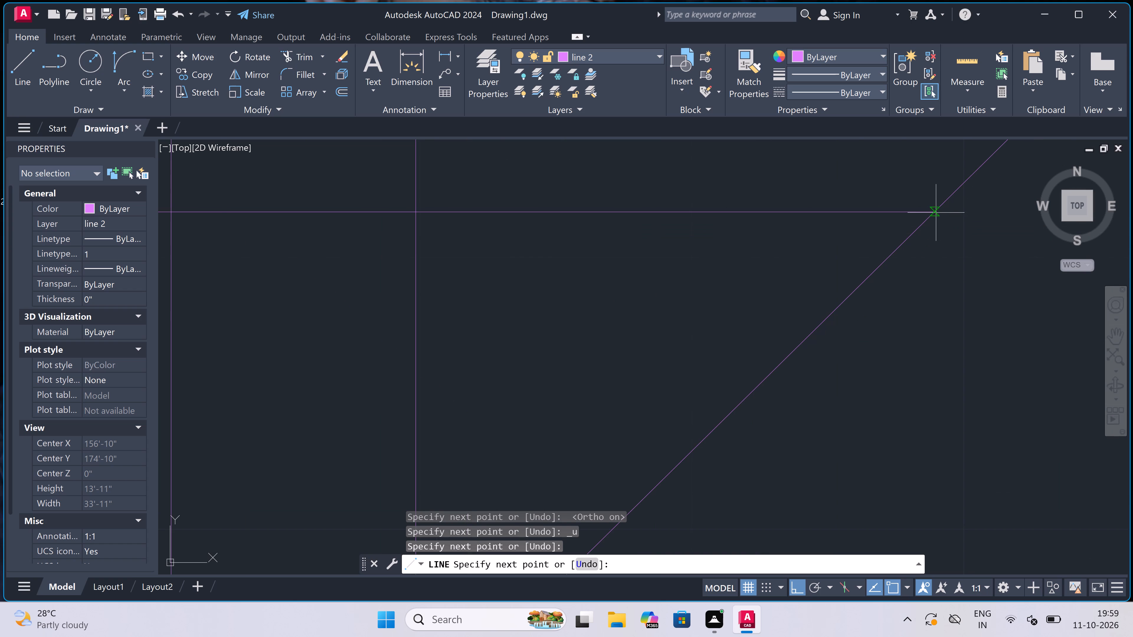
left_click(935, 213)
scroll(479, 216, "down", 7)
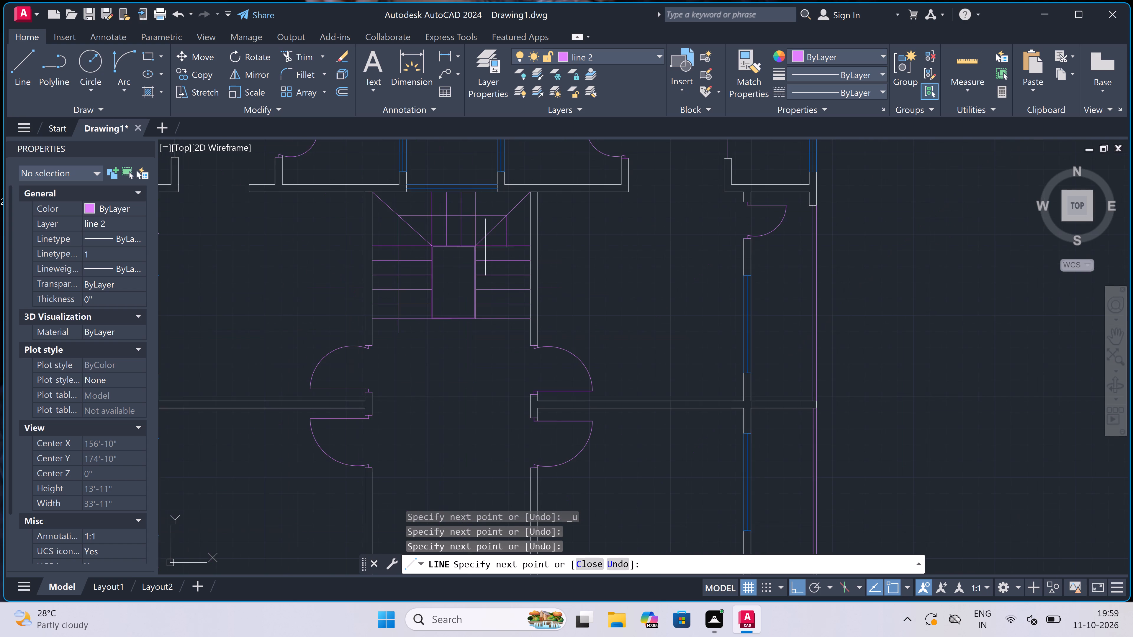
scroll(485, 254, "up", 2)
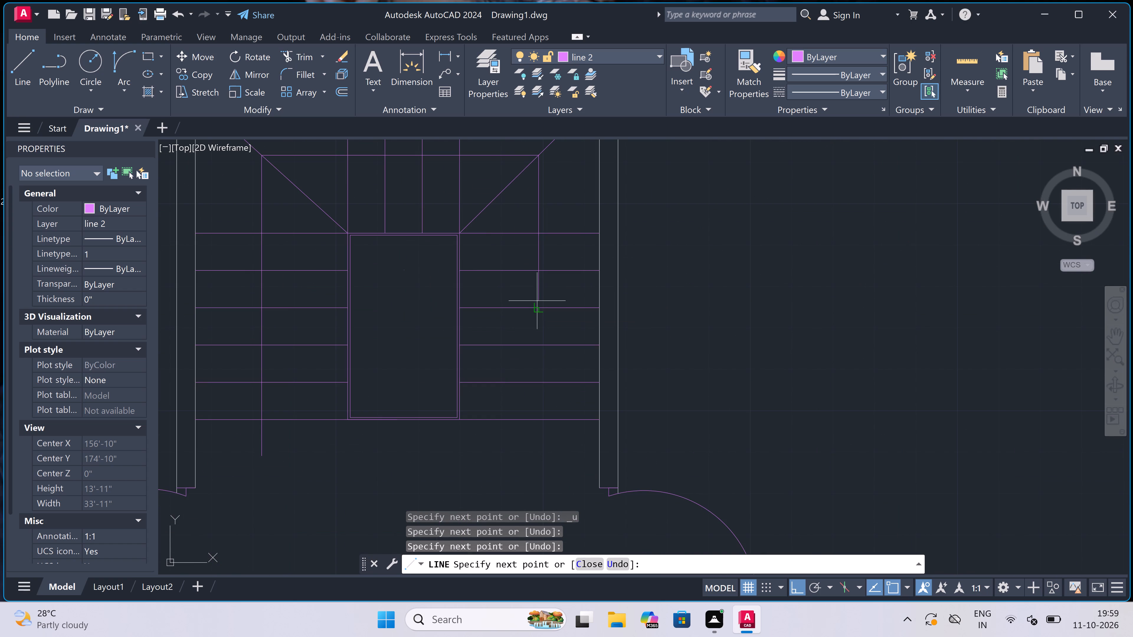
left_click(537, 308)
key("Escape")
scroll(538, 305, "down", 3)
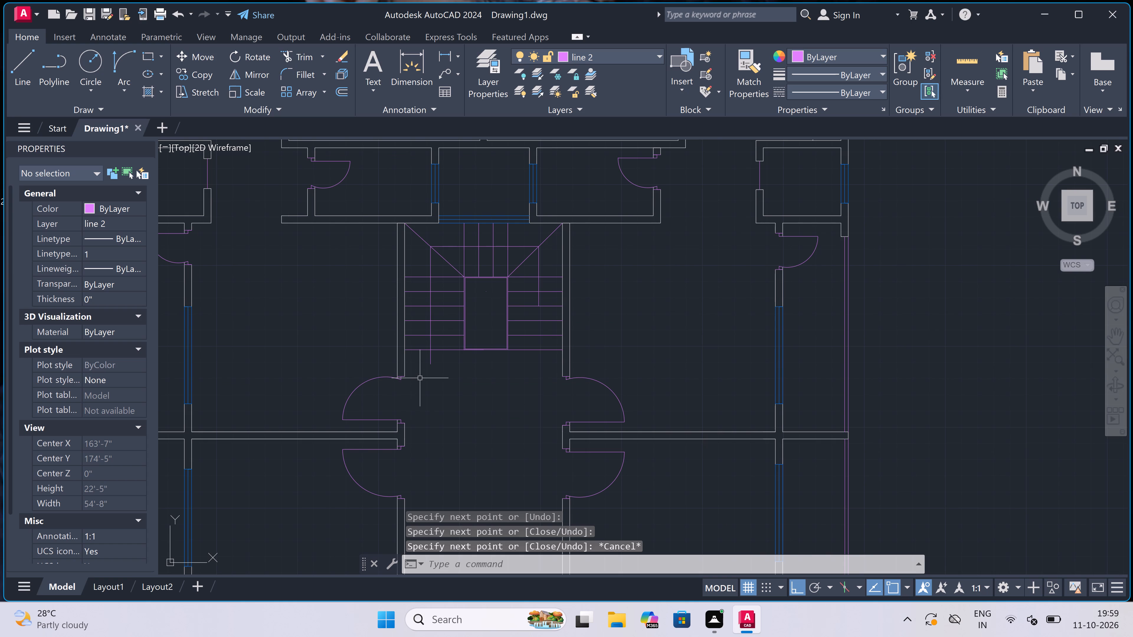
scroll(438, 365, "down", 3)
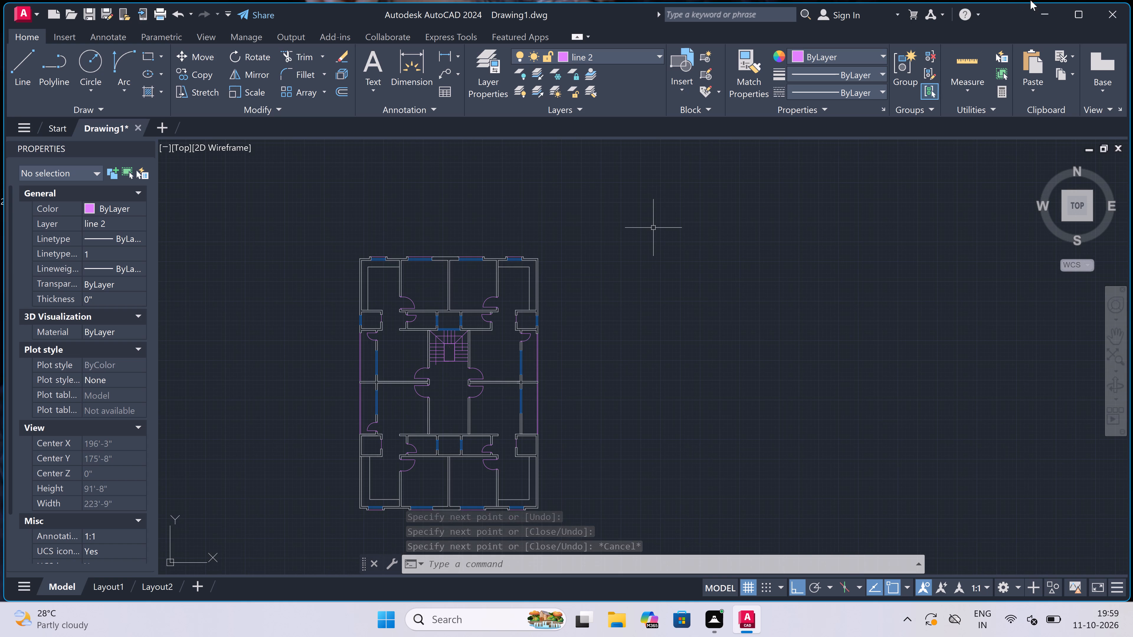
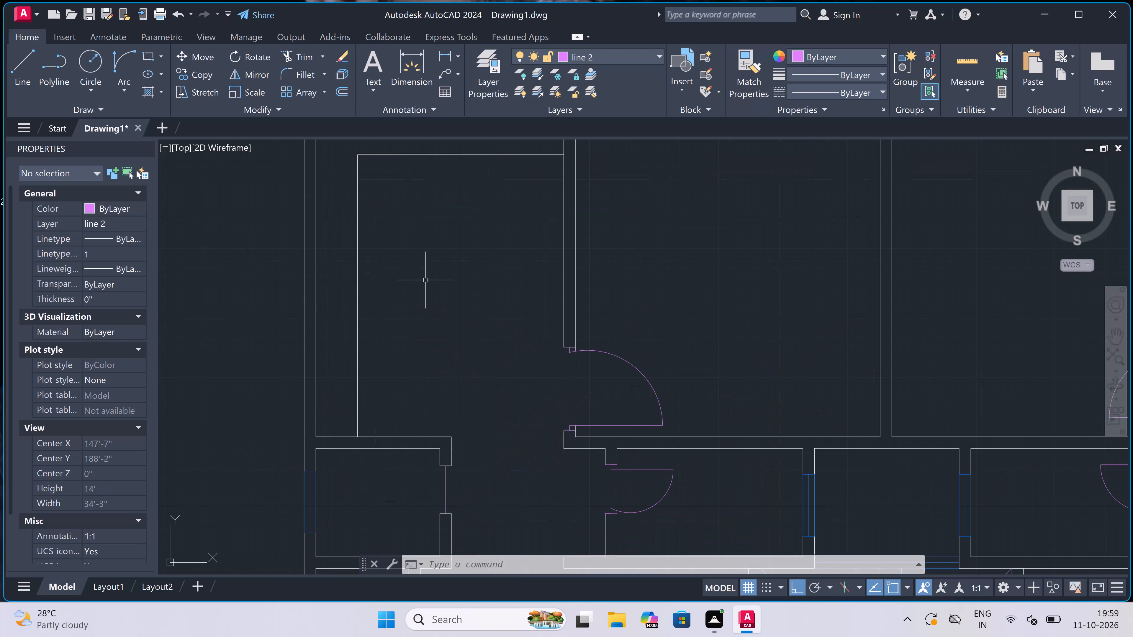
Make layer 0 the current layer for a new multiline text label.
key("Escape")
scroll(422, 242, "down", 1)
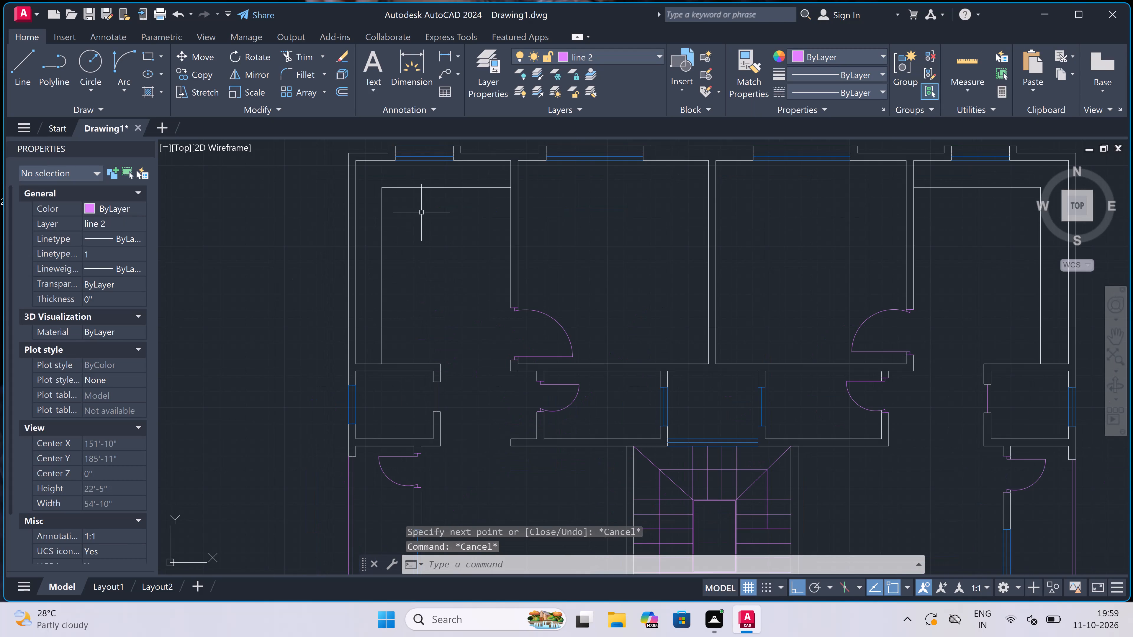
scroll(421, 205, "up", 1)
type("mt")
key("space")
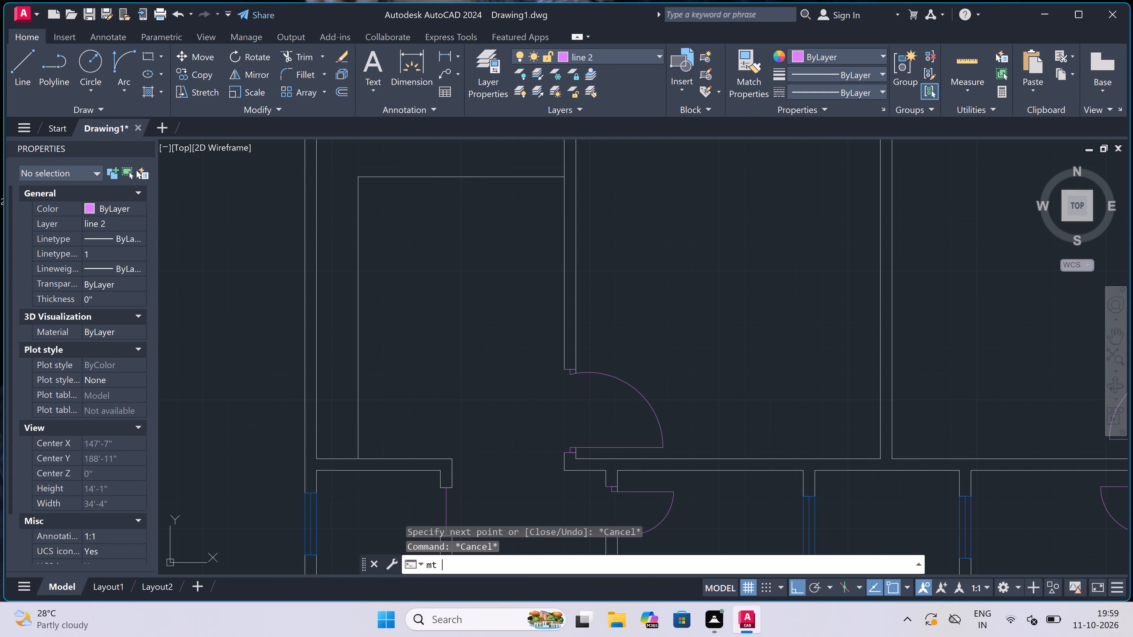
left_click(599, 54)
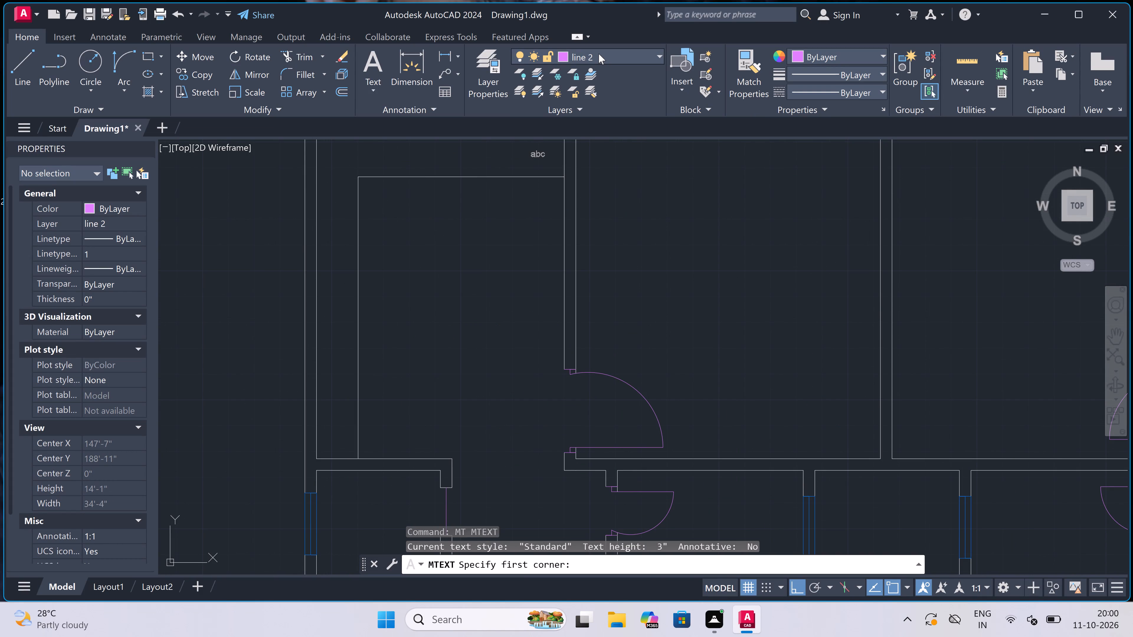
left_click(593, 67)
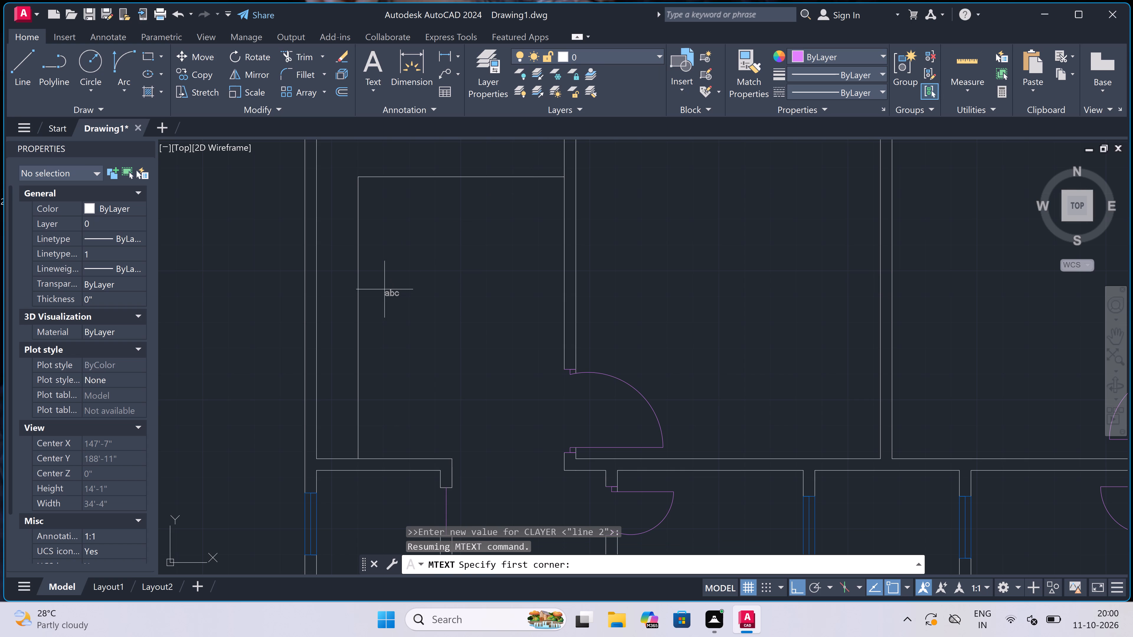
Add a two-line label reading KITCHEN and 8'0'x10'6" inside the kitchen at the plan's upper-left corner.
left_click(384, 289)
left_click(787, 324)
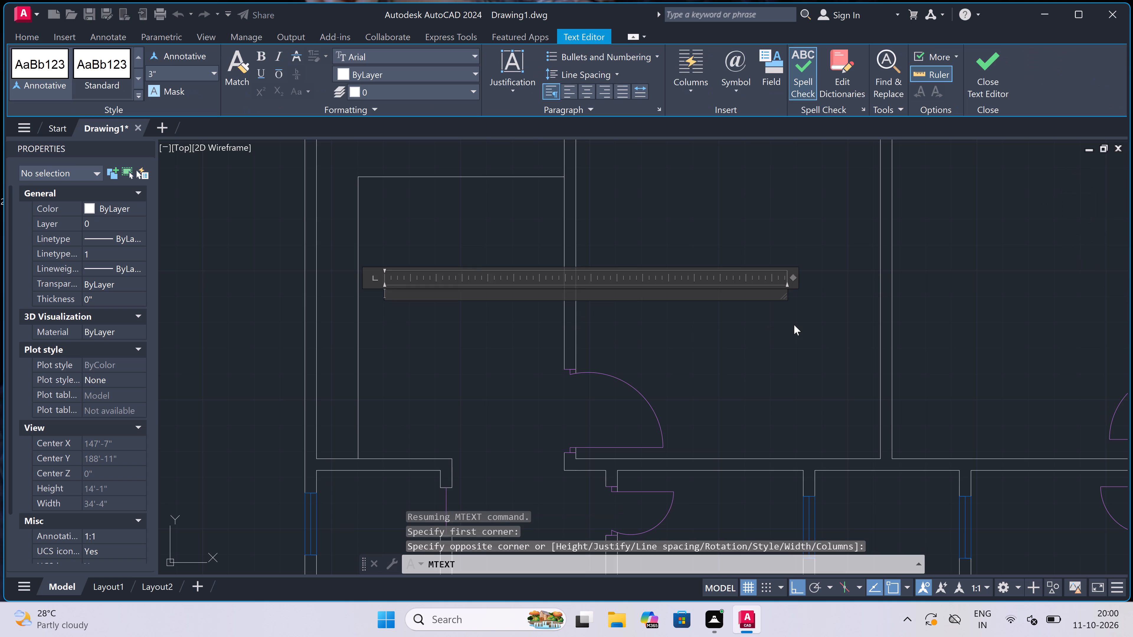
type("KITCHE")
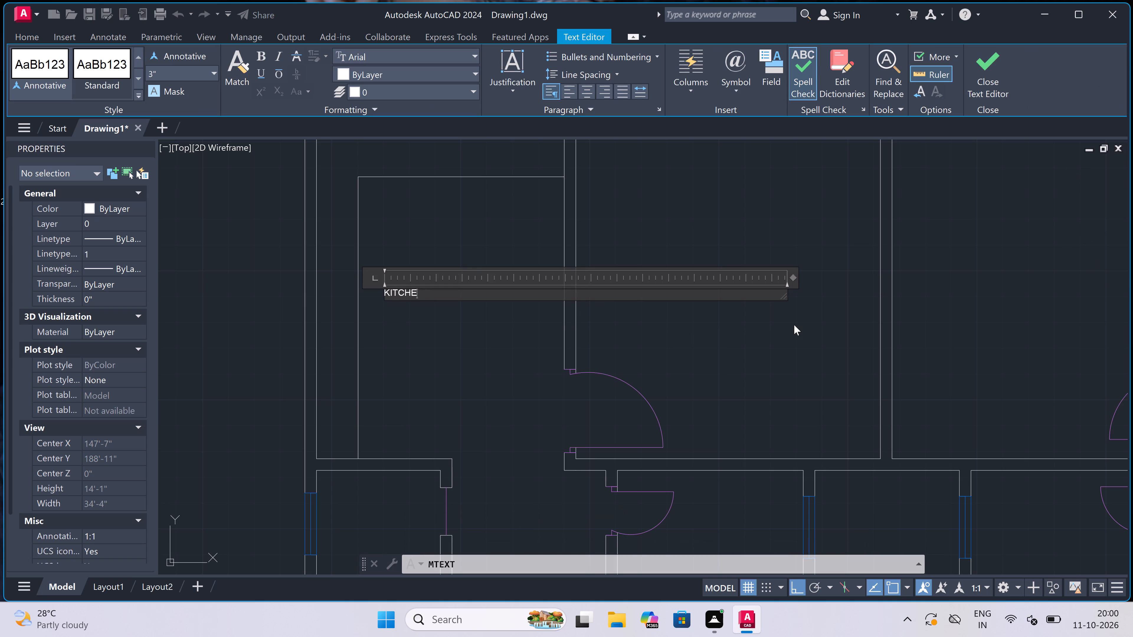
key("n")
key("Return")
type("8'0")
key("apostrophe")
key("x")
type("10'6\"")
left_click(424, 326)
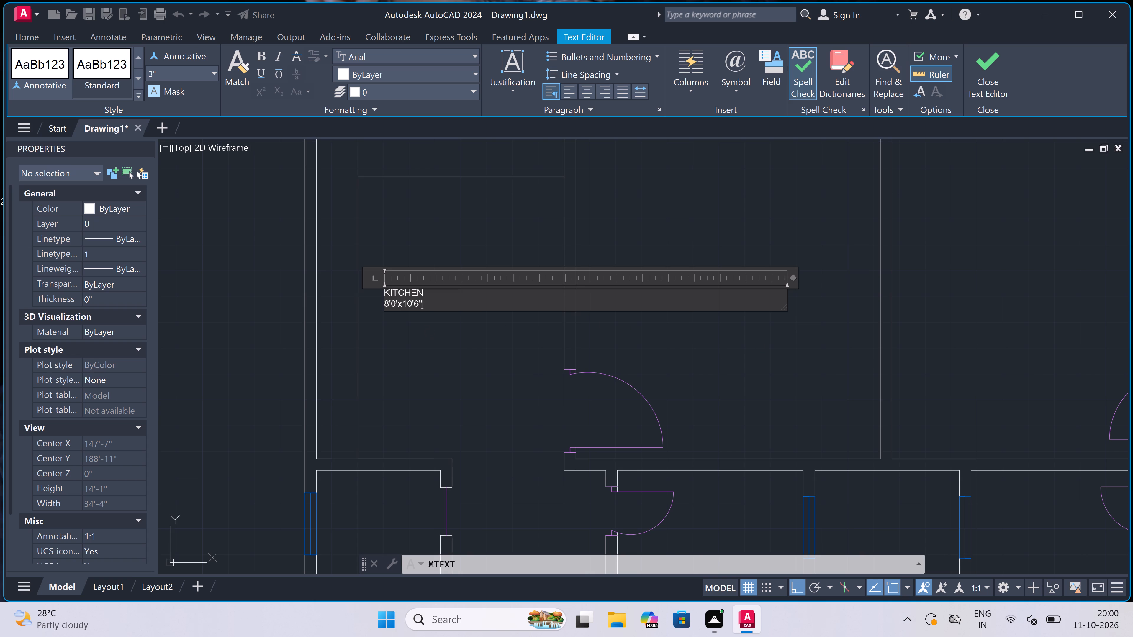
Add a two-line label reading BEDROOM and 9'10"x10'0" near the bottom wall of the upper-left bedroom.
scroll(424, 326, "down", 4)
scroll(755, 373, "up", 2)
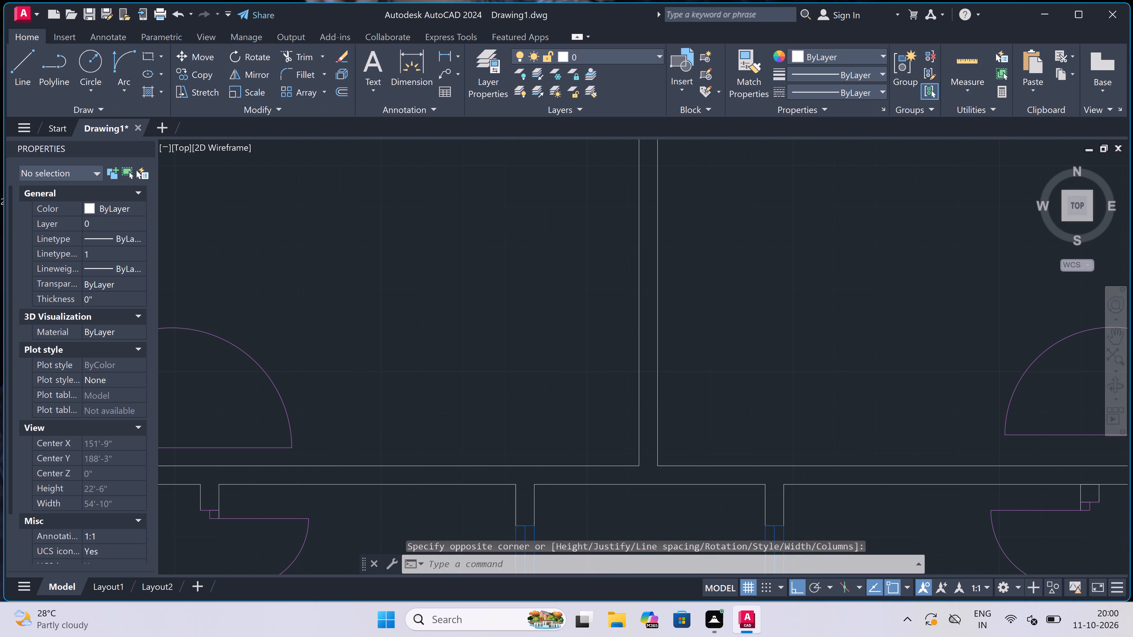
key("space")
left_click_drag(324, 434, 338, 434)
left_click(863, 435)
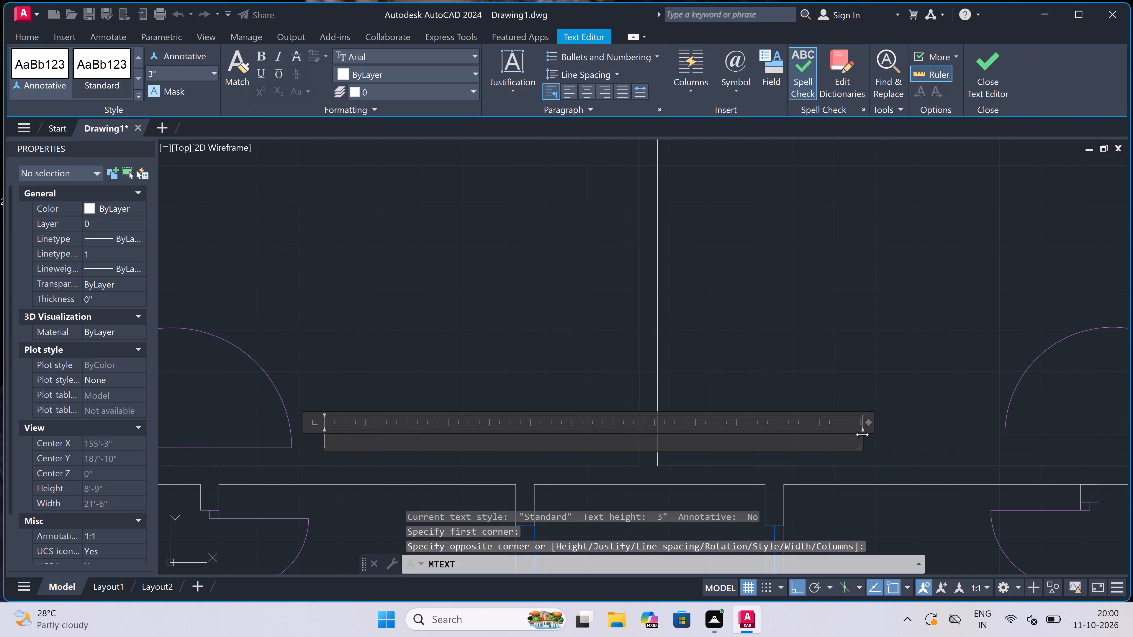
type("BEDROOM")
key("Return")
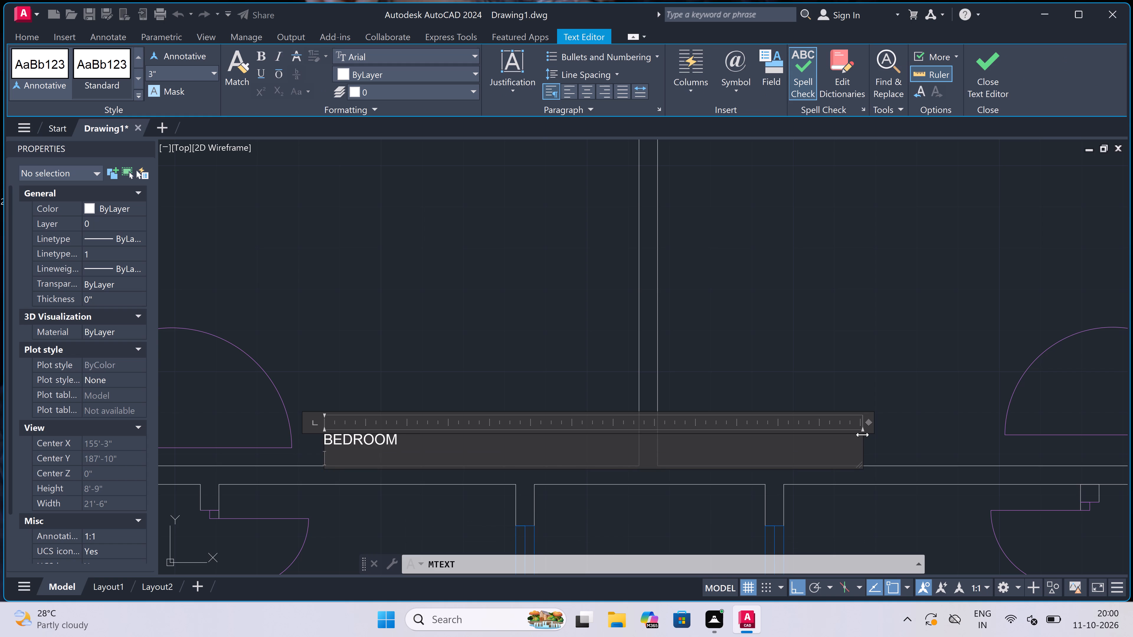
type("9'10")
type("10'0\"")
left_click(491, 304)
Add a two-line label reading BEDROOM and 9'10"x10'0" near the bottom wall of the upper-right bedroom.
scroll(491, 304, "down", 4)
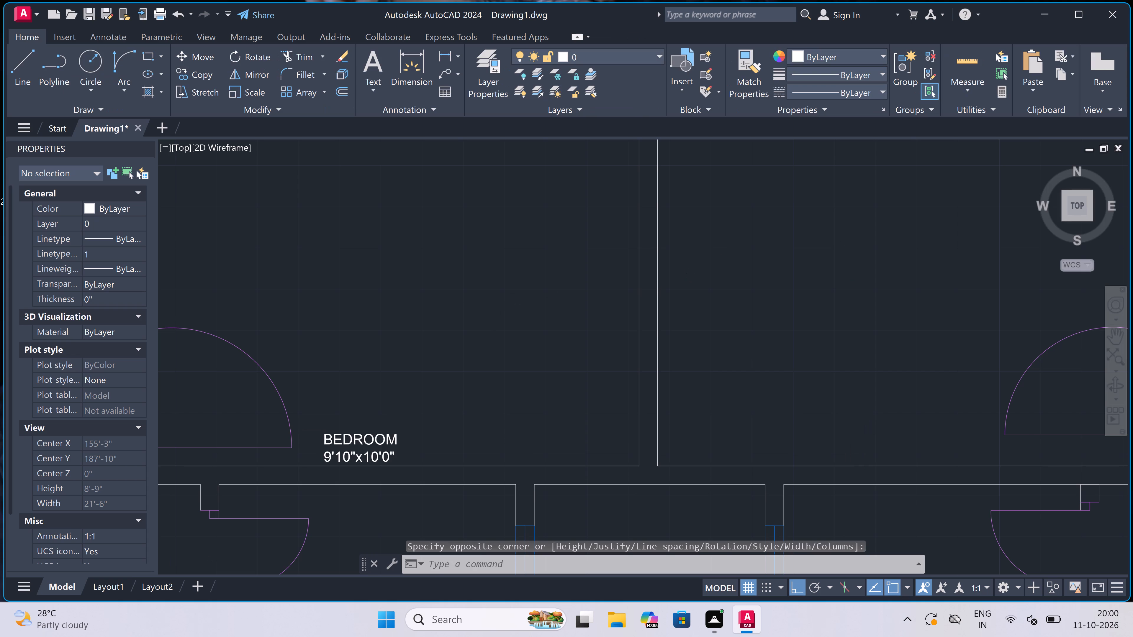
scroll(491, 304, "down", 3)
scroll(552, 311, "up", 3)
key("space")
scroll(474, 354, "up", 1)
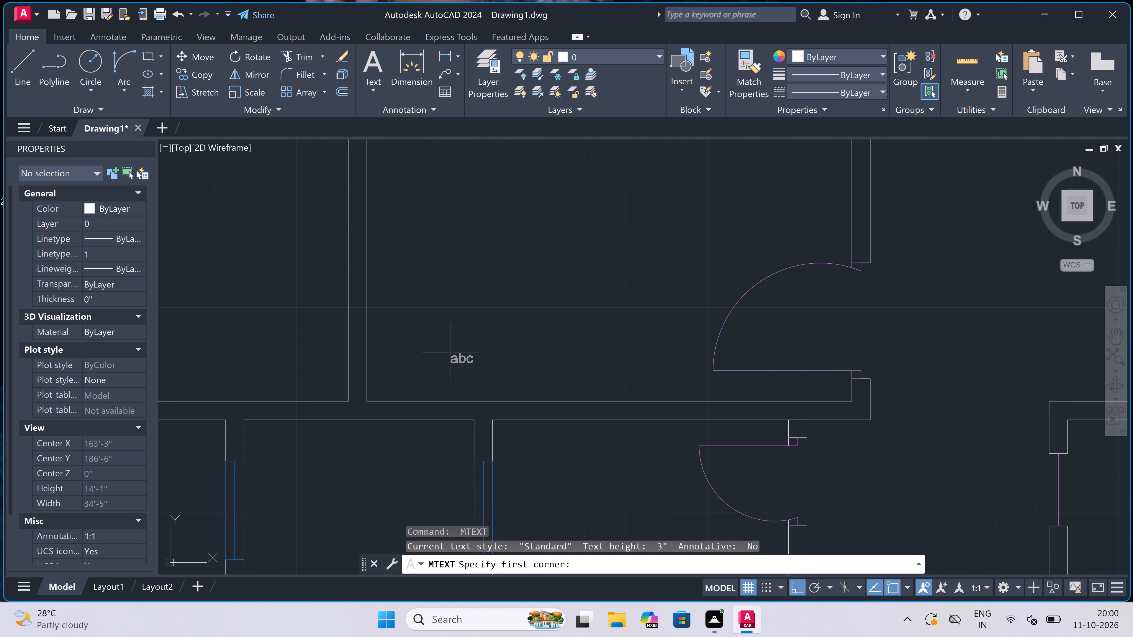
left_click_drag(436, 353, 462, 360)
left_click(912, 377)
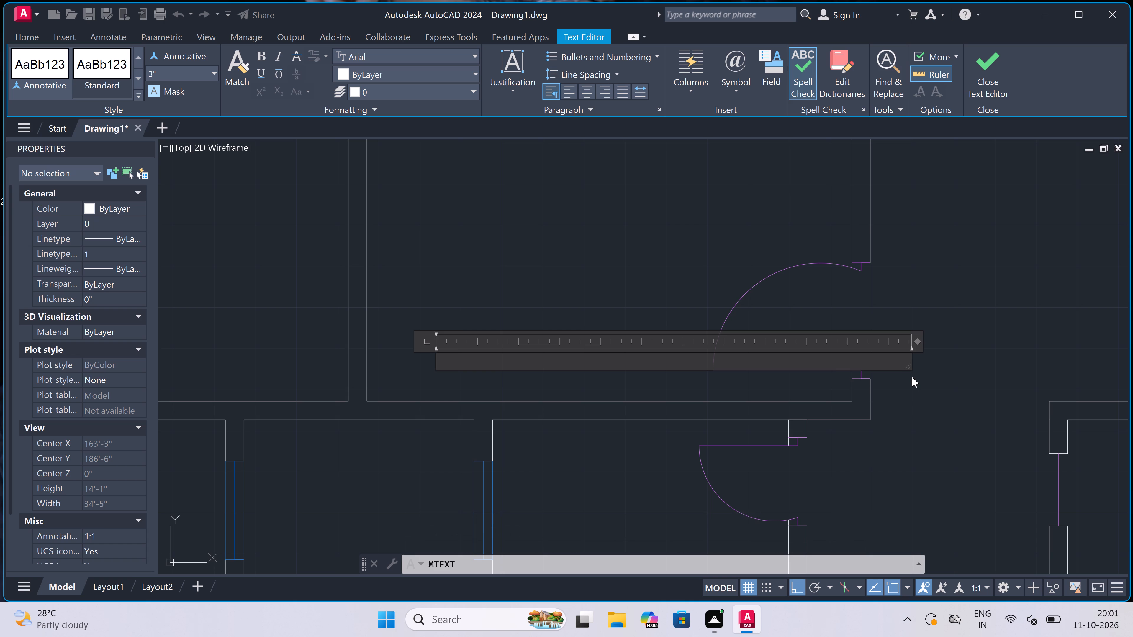
type("BEDROOM")
key("Return")
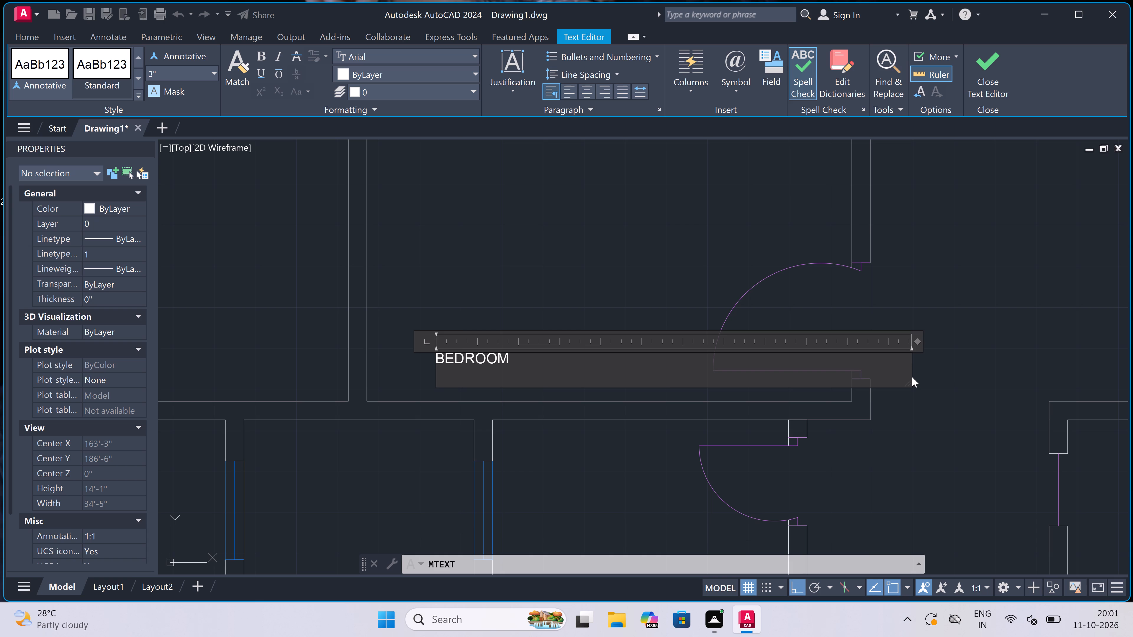
type("9'10")
key("BackSpace")
key("shift+quotedbl")
left_click(402, 300)
Add a two-line label reading KITCHEN and 8'0"x10'6" inside the kitchen at the plan's upper-right corner.
scroll(402, 300, "down", 7)
scroll(504, 307, "up", 1)
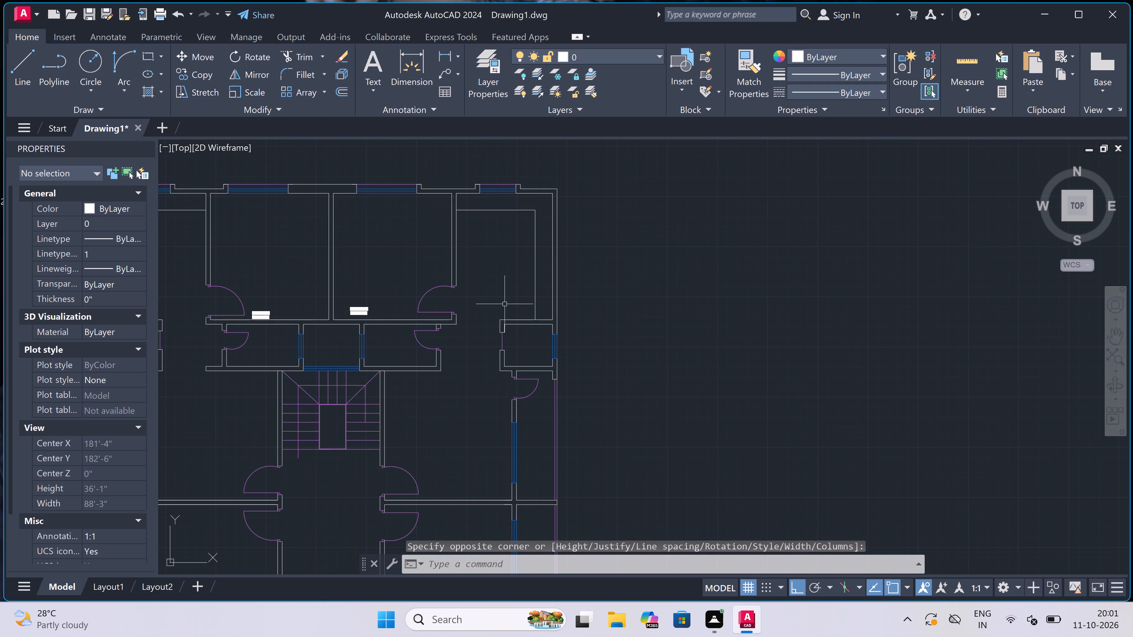
scroll(483, 243, "up", 2)
key("space")
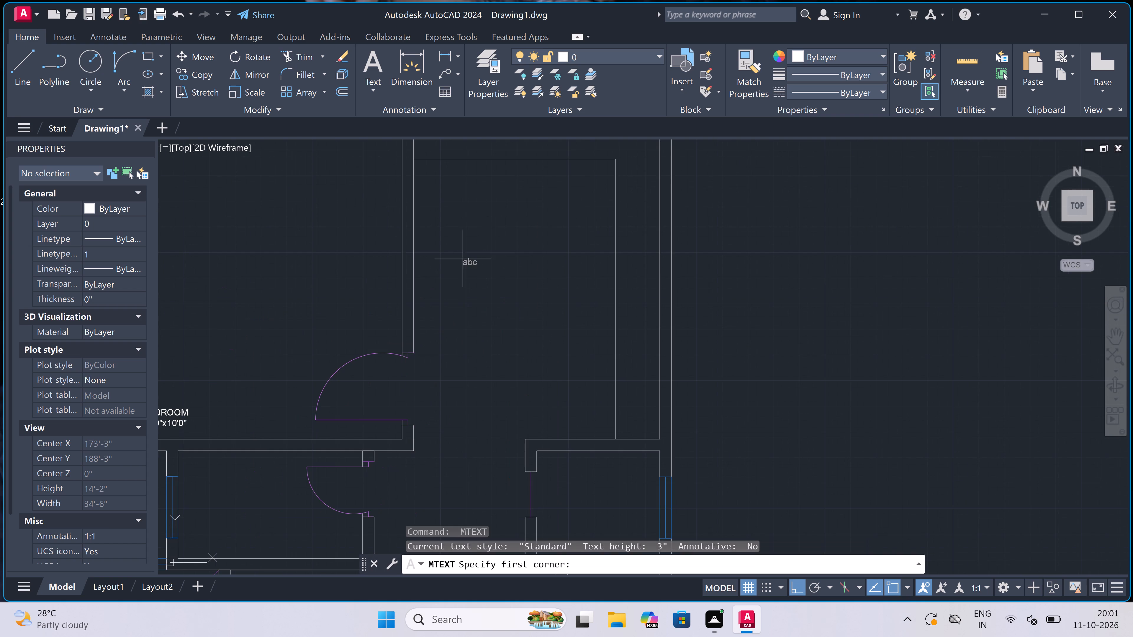
left_click_drag(452, 263, 467, 273)
left_click(915, 291)
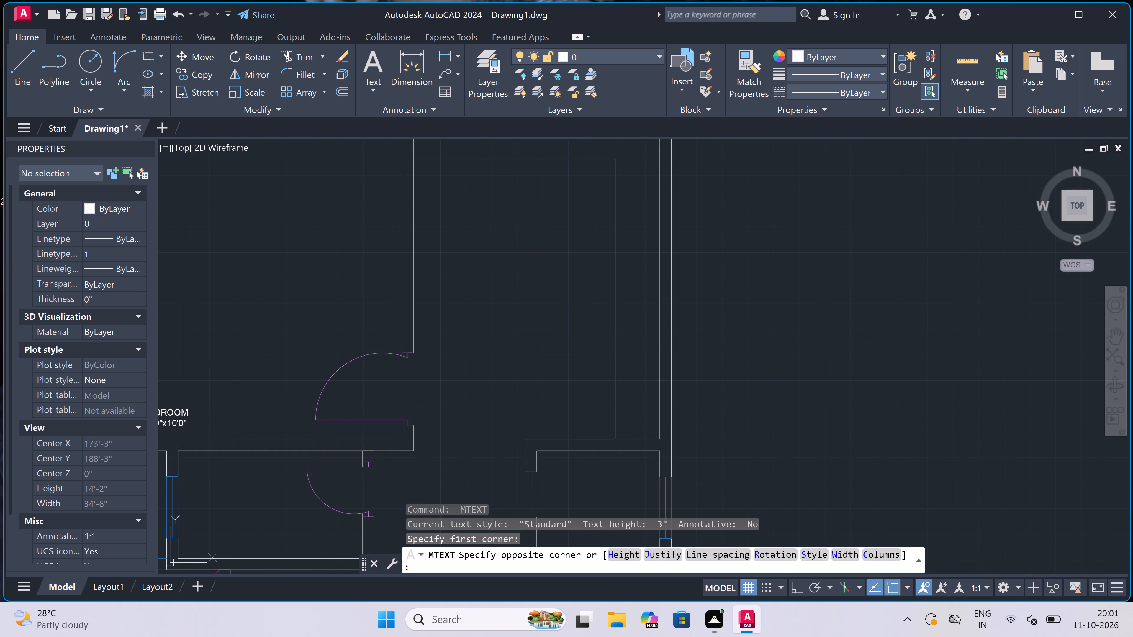
scroll(752, 346, "down", 2)
scroll(591, 279, "up", 3)
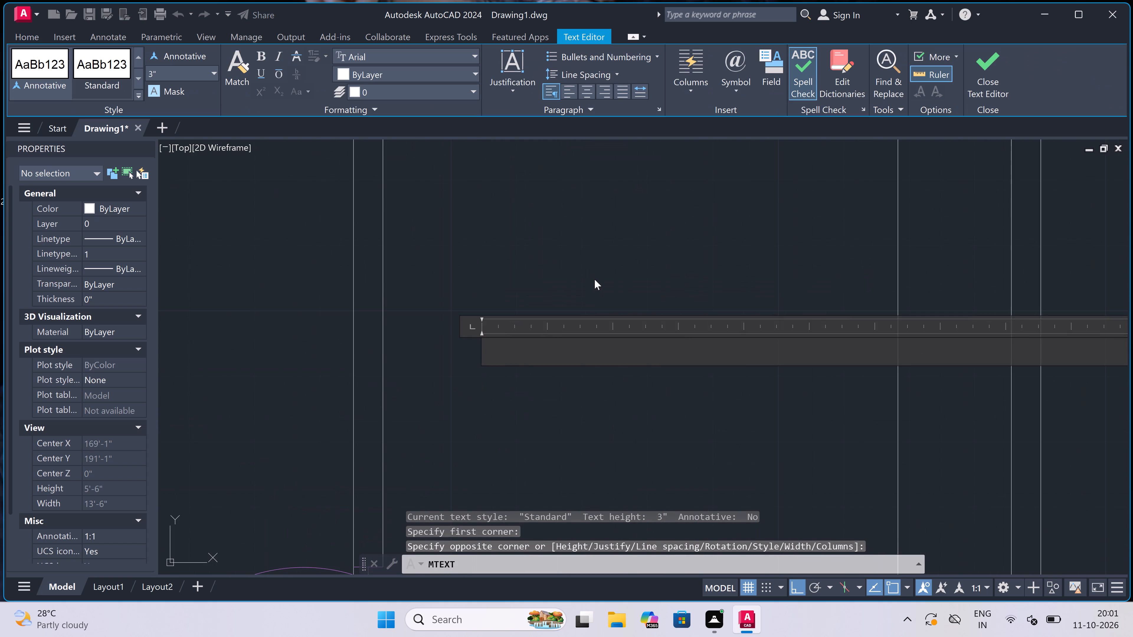
scroll(596, 279, "down", 2)
scroll(639, 282, "up", 2)
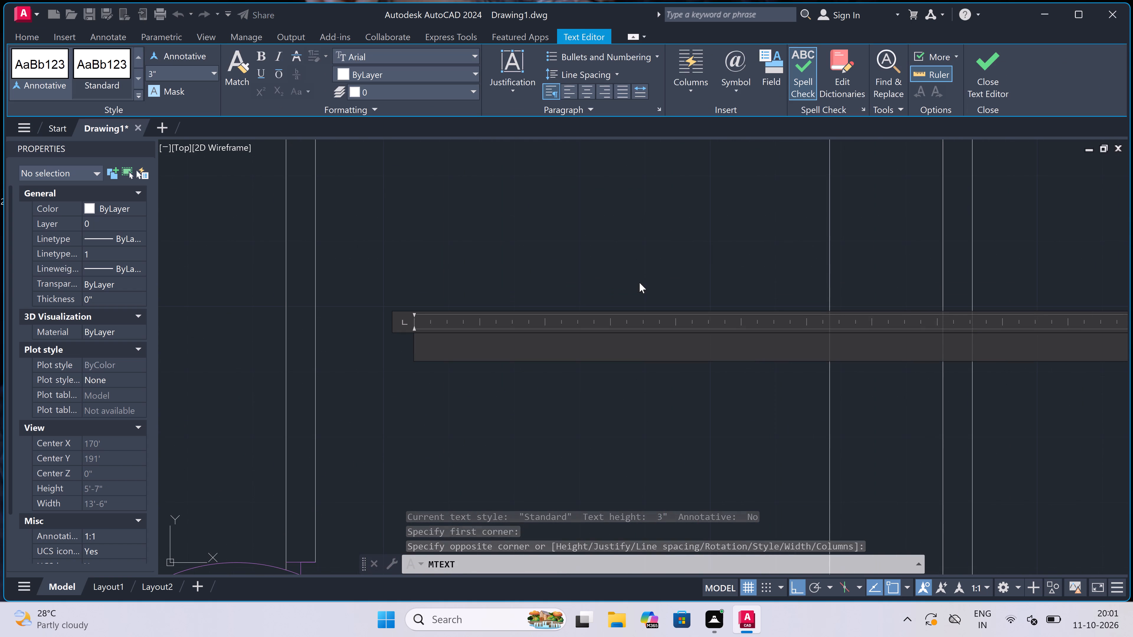
type("KITVC")
key("BackSpace")
key("BackSpace")
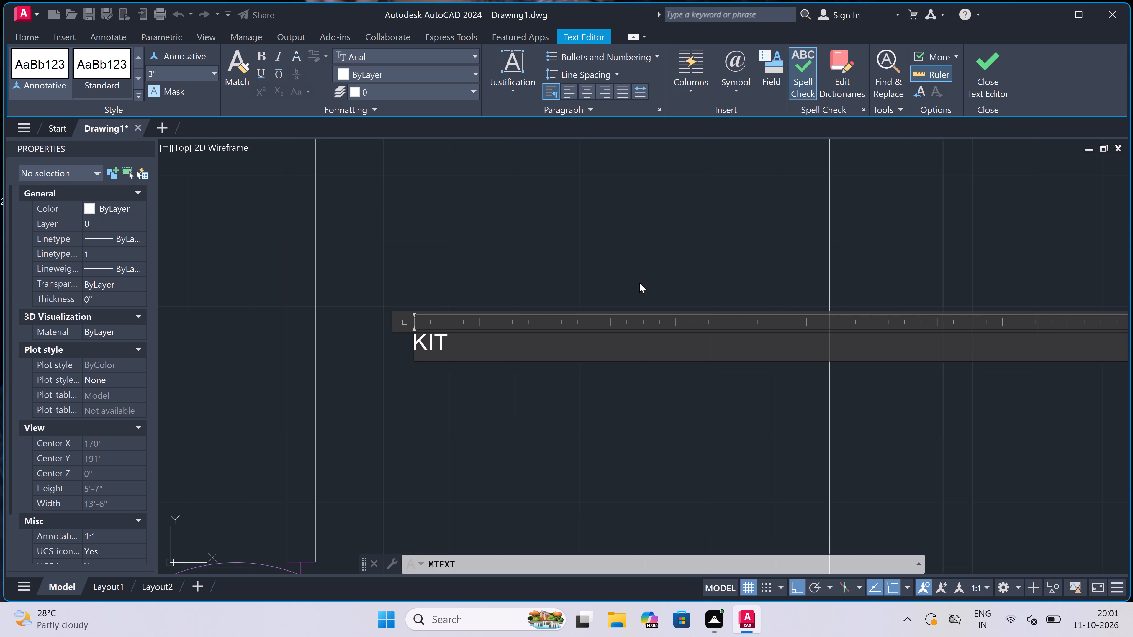
type("CHEN")
key("Return")
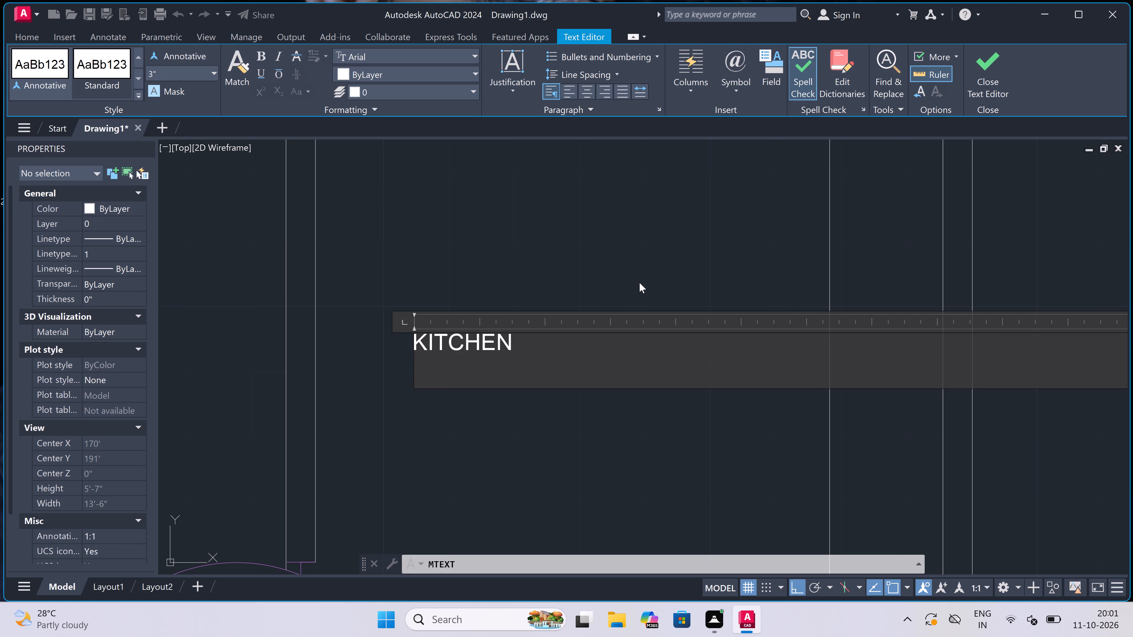
type("8'0")
key("x")
type("10'6\"")
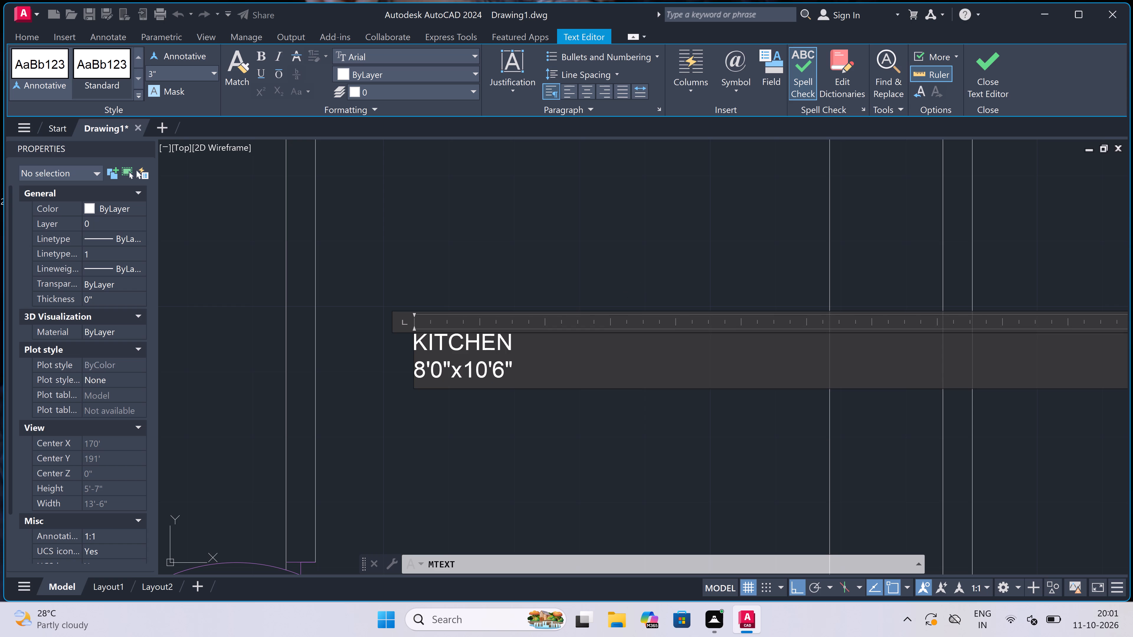
left_click(463, 405)
Add a two-line label reading W.C and 4'0"x3'6" inside the small room below the upper-right kitchen.
scroll(505, 298, "down", 7)
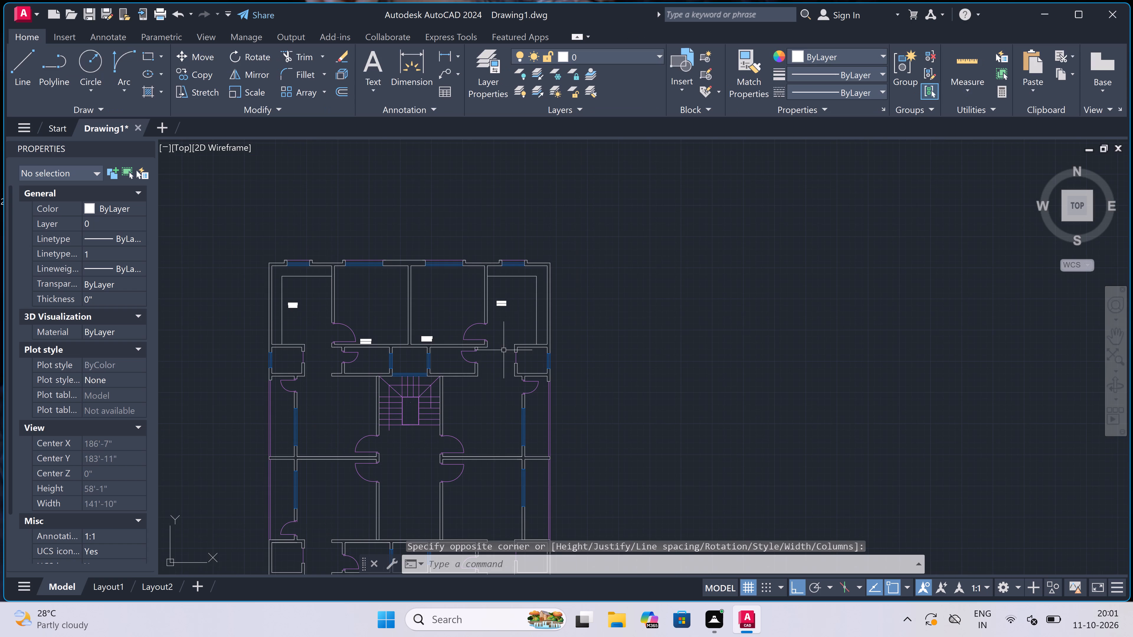
scroll(535, 359, "up", 2)
key("space")
scroll(535, 358, "up", 2)
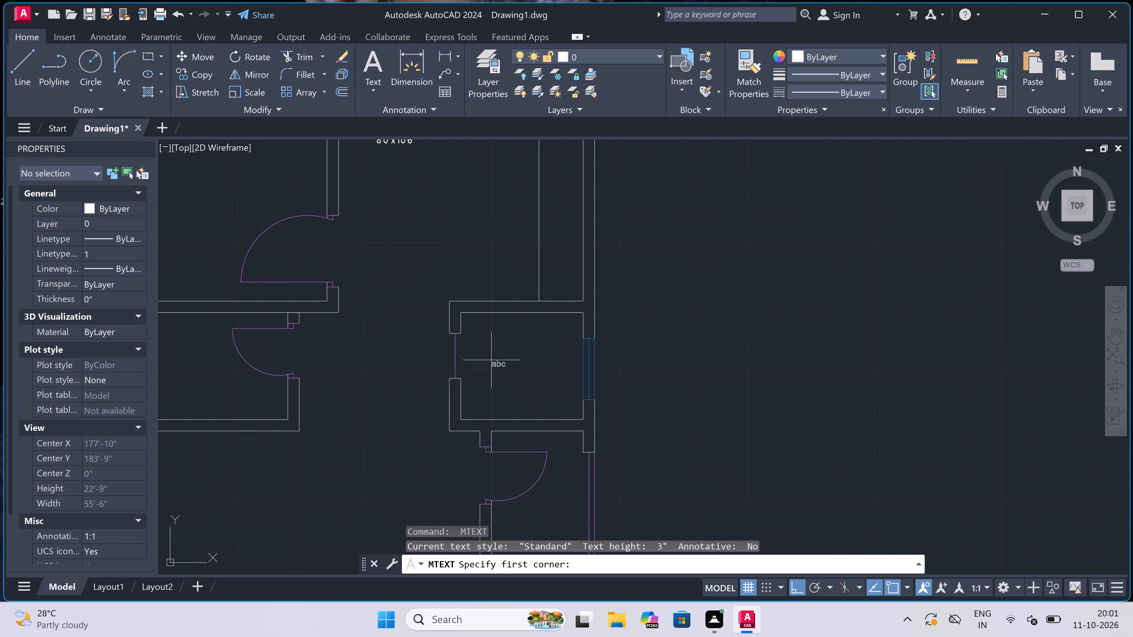
scroll(499, 362, "up", 1)
left_click_drag(487, 360, 495, 366)
left_click(828, 395)
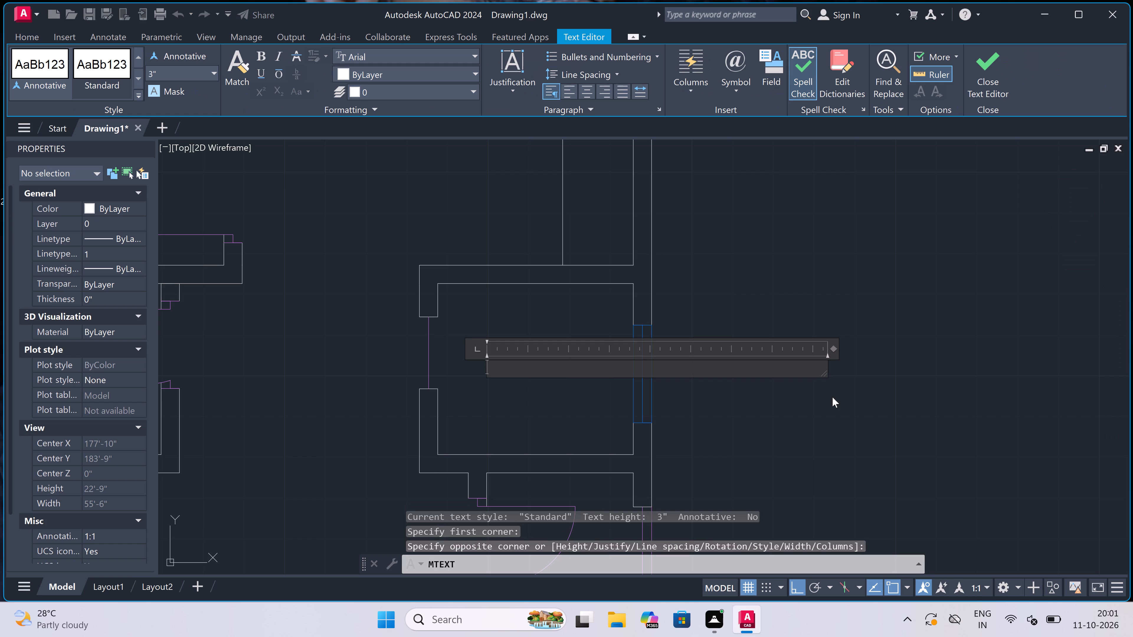
key("w")
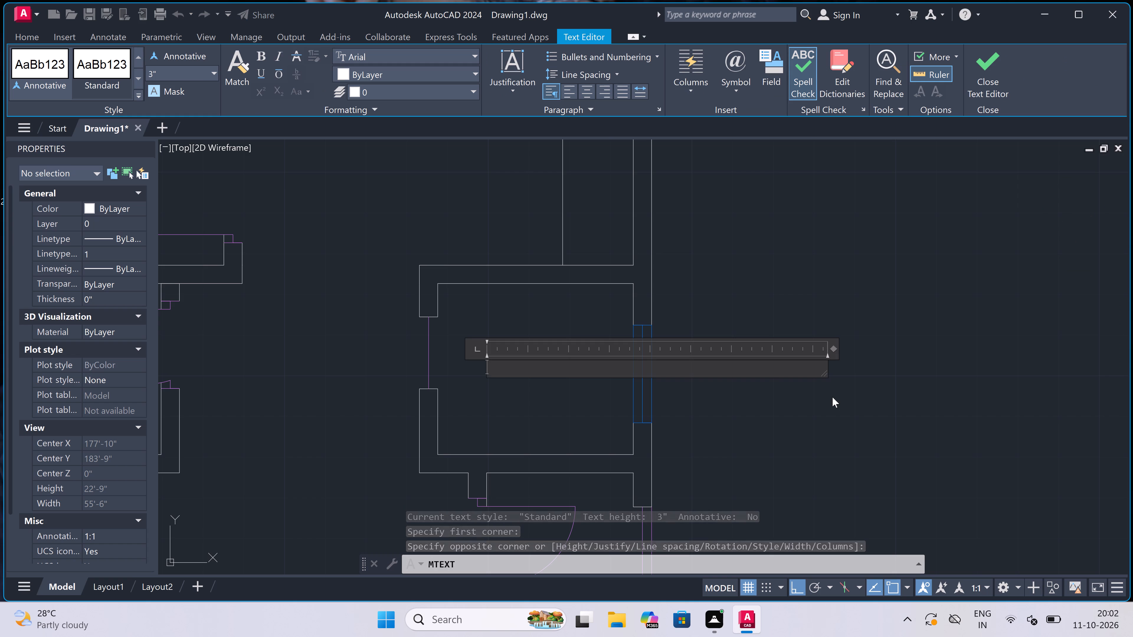
type(".C")
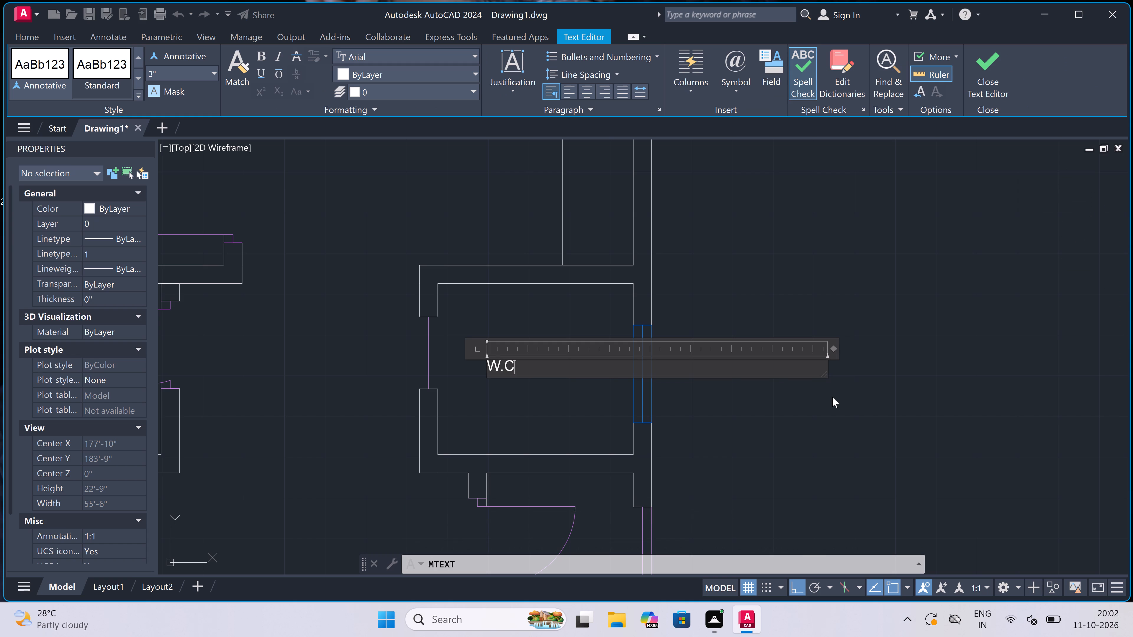
key("space")
key("Return")
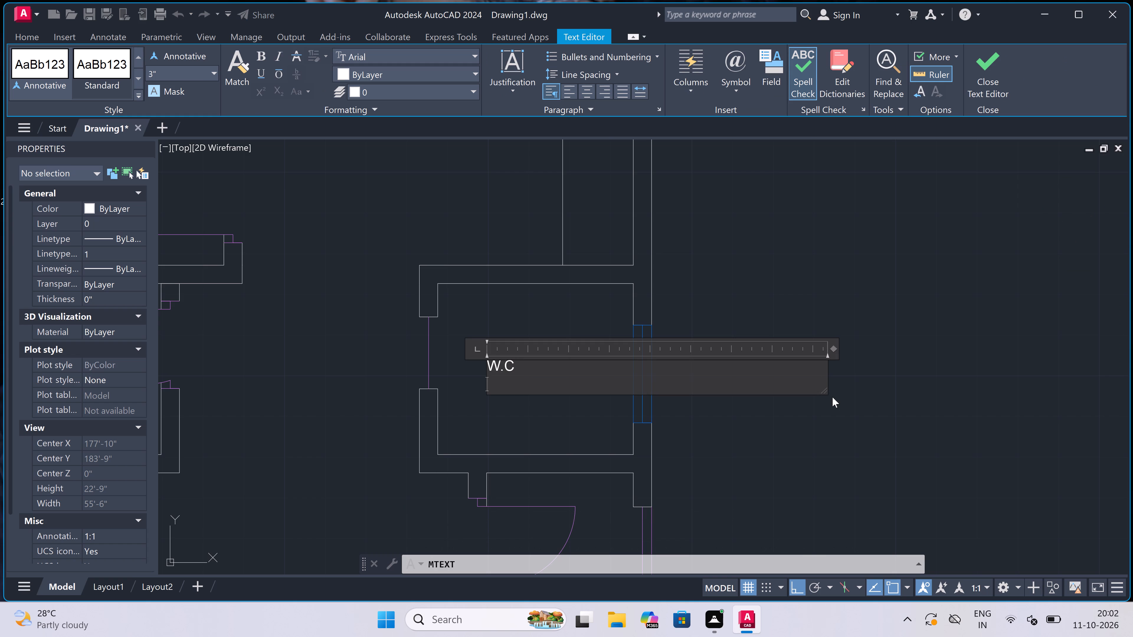
type("4'0")
type("\"x")
type("3'6\"")
left_click(553, 398)
Add a two-line label reading W.C and 4'0"x3'6" inside the small room below the upper-left kitchen.
scroll(553, 399, "down", 9)
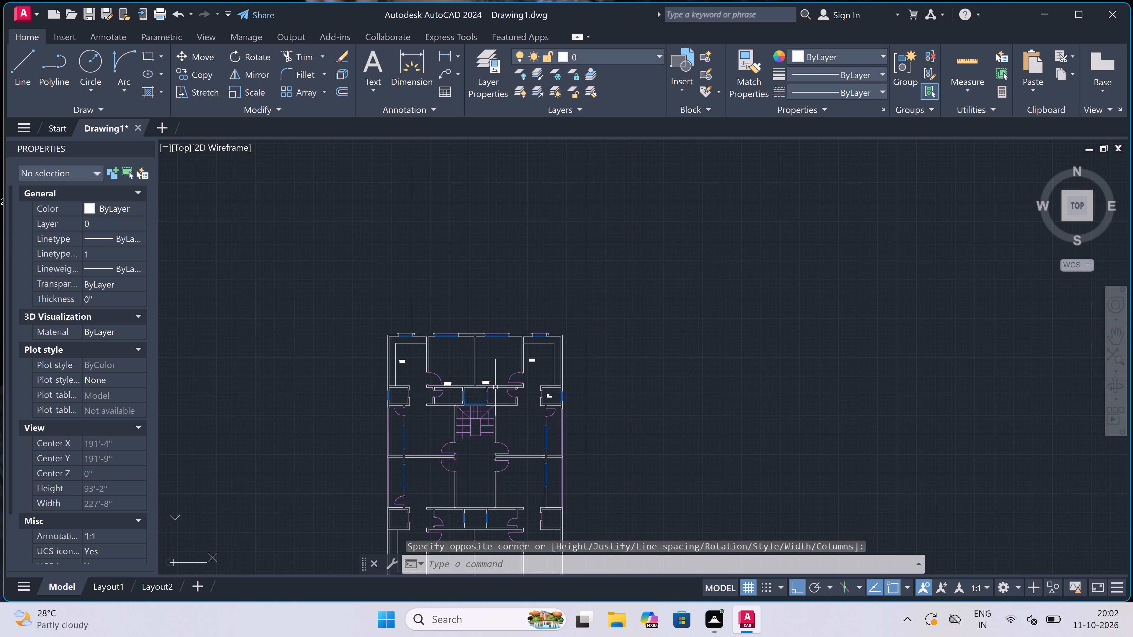
scroll(392, 391, "up", 5)
key("space")
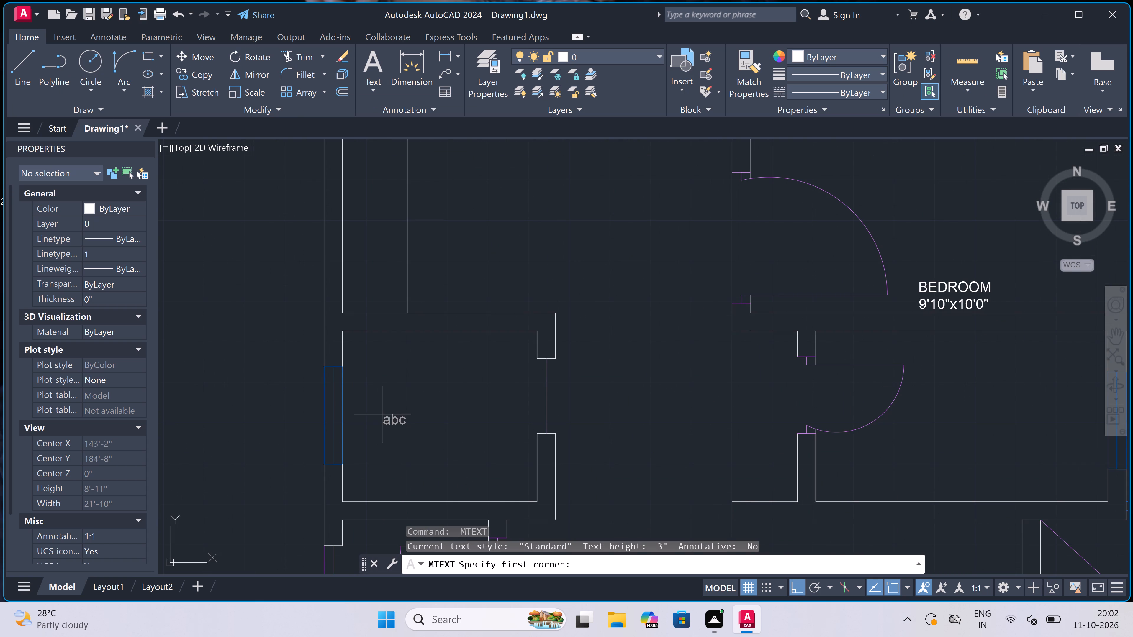
left_click_drag(379, 414, 389, 414)
left_click(727, 437)
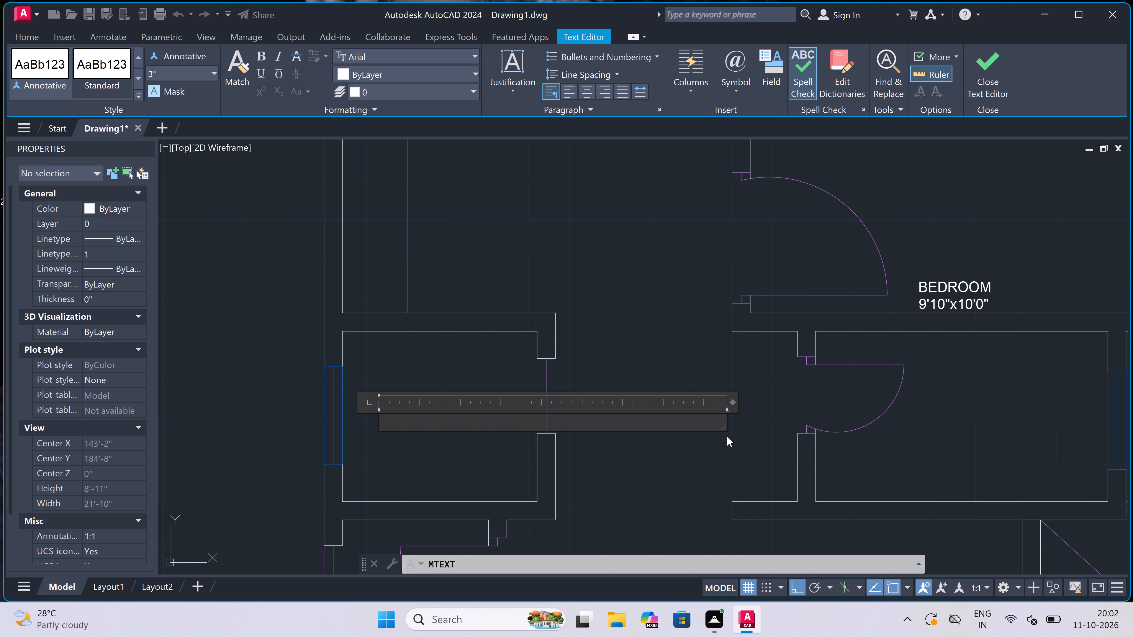
type("W.C")
key("space")
key("Return")
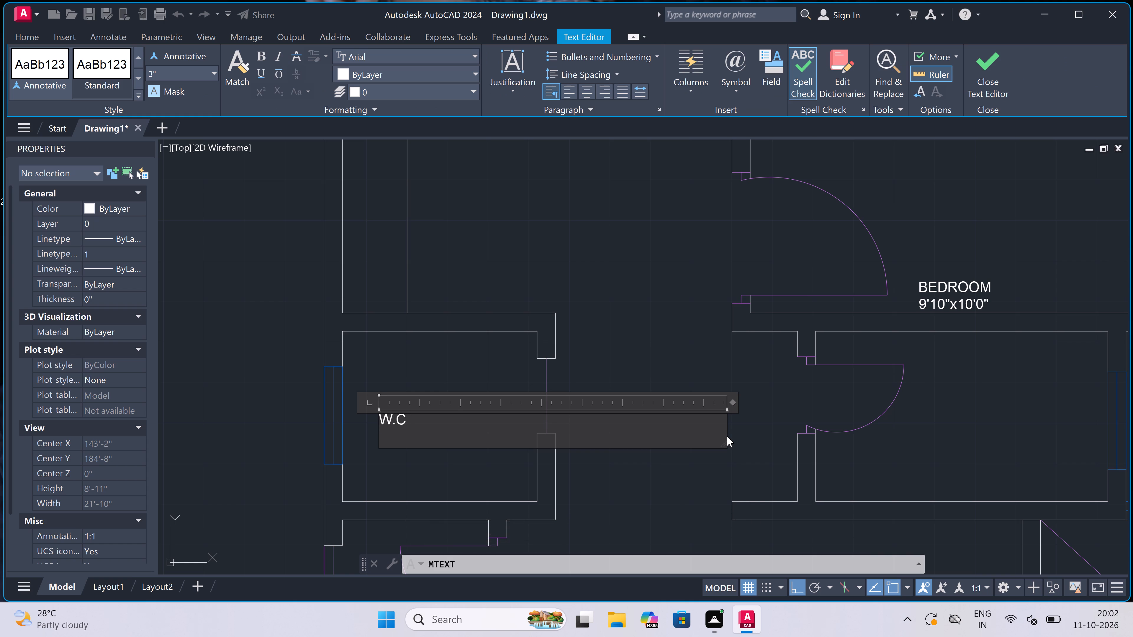
type("4'0")
type("3'6\"")
left_click(605, 348)
Add a two-line label reading TOILET and 6'0"x4'0" near the bottom wall of the room below the upper-left bedroom.
scroll(605, 348, "down", 7)
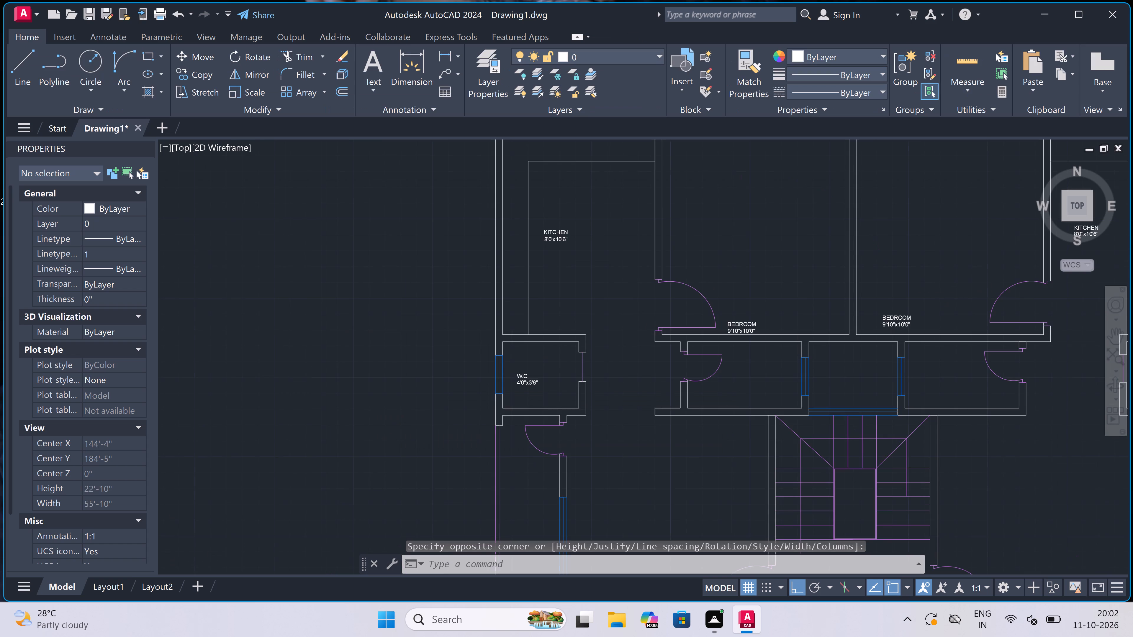
scroll(647, 354, "up", 3)
scroll(620, 362, "up", 3)
key("space")
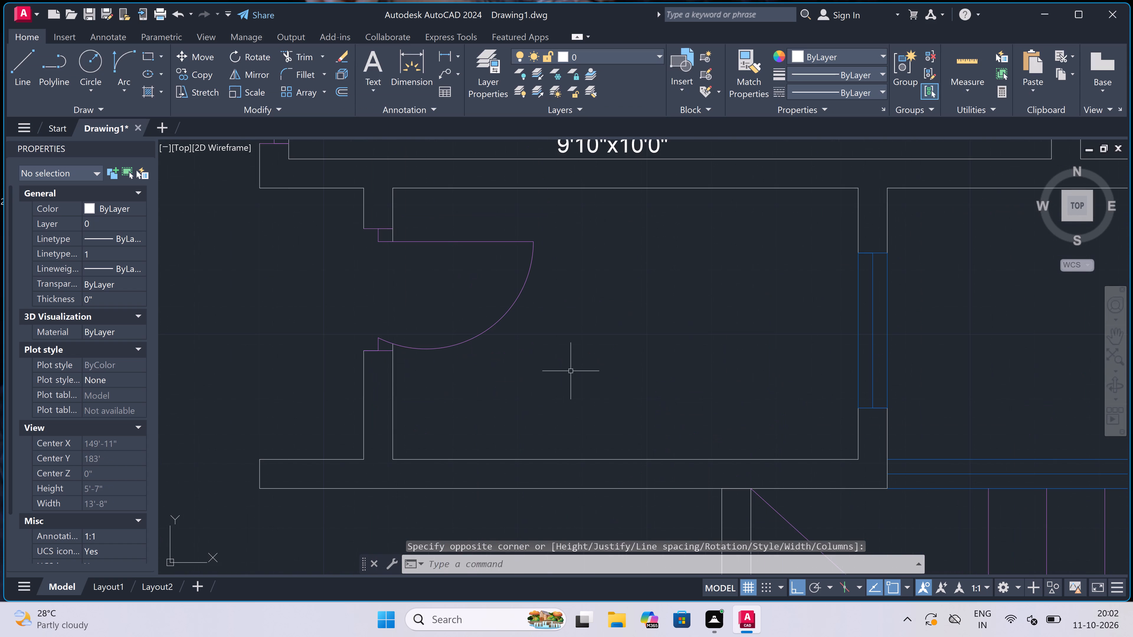
left_click_drag(414, 421, 422, 418)
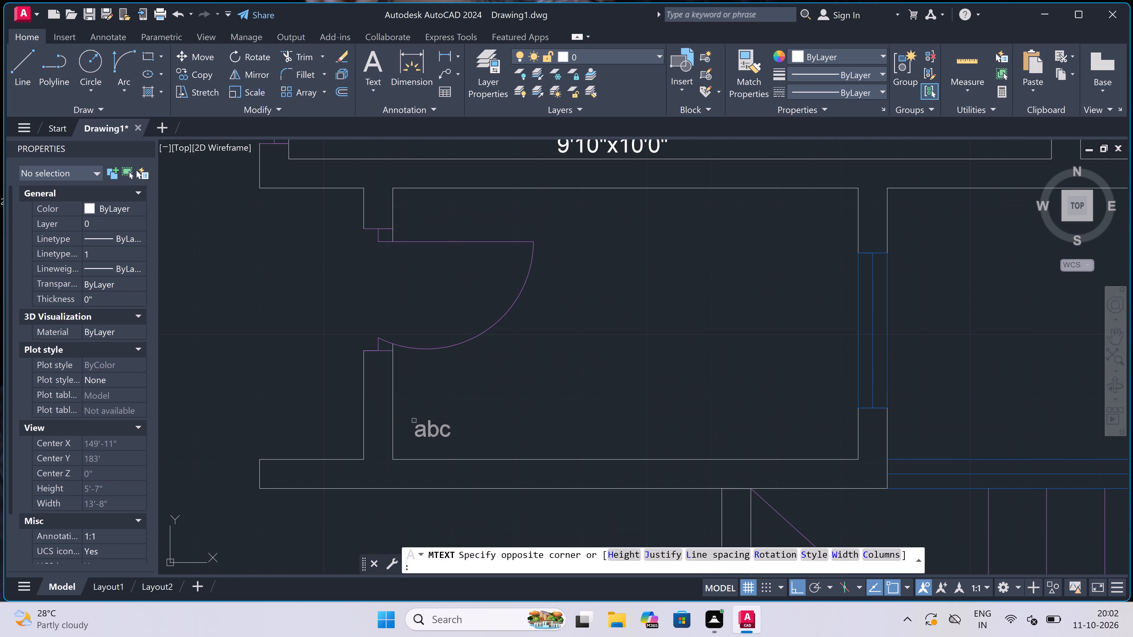
left_click(832, 433)
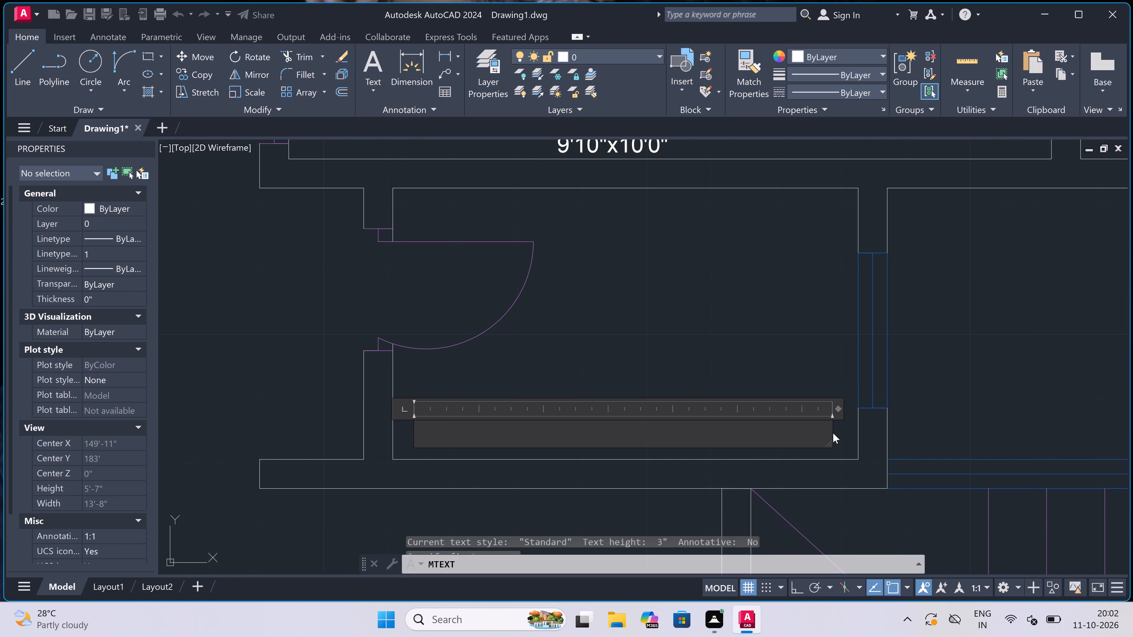
type("TOILET")
key("Return")
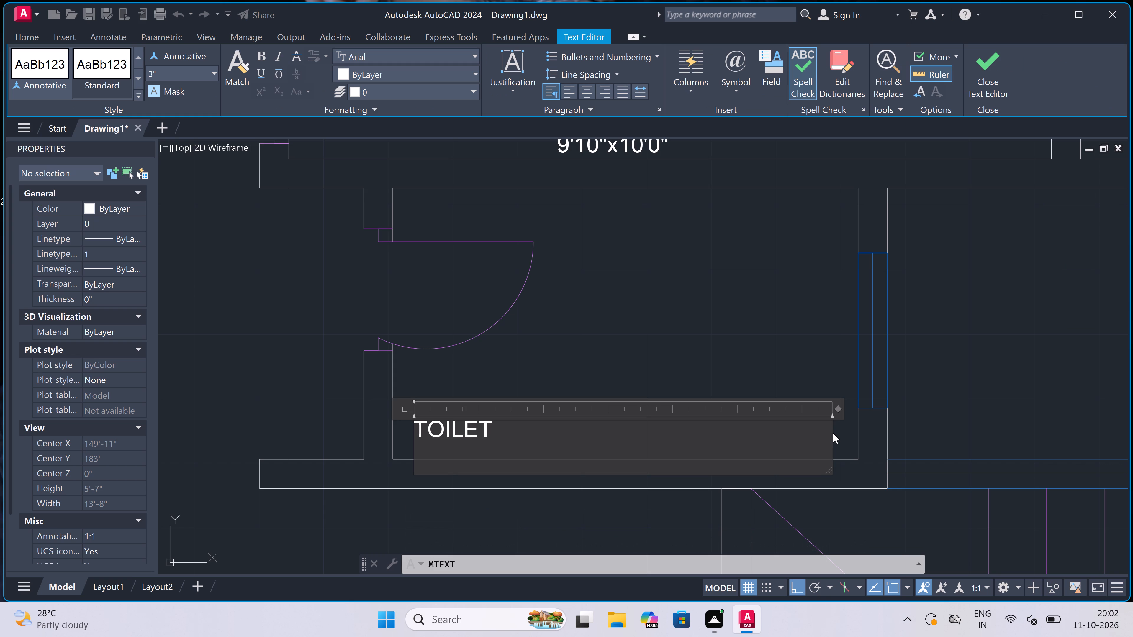
type("6'0")
type("4'0\"")
left_click(583, 369)
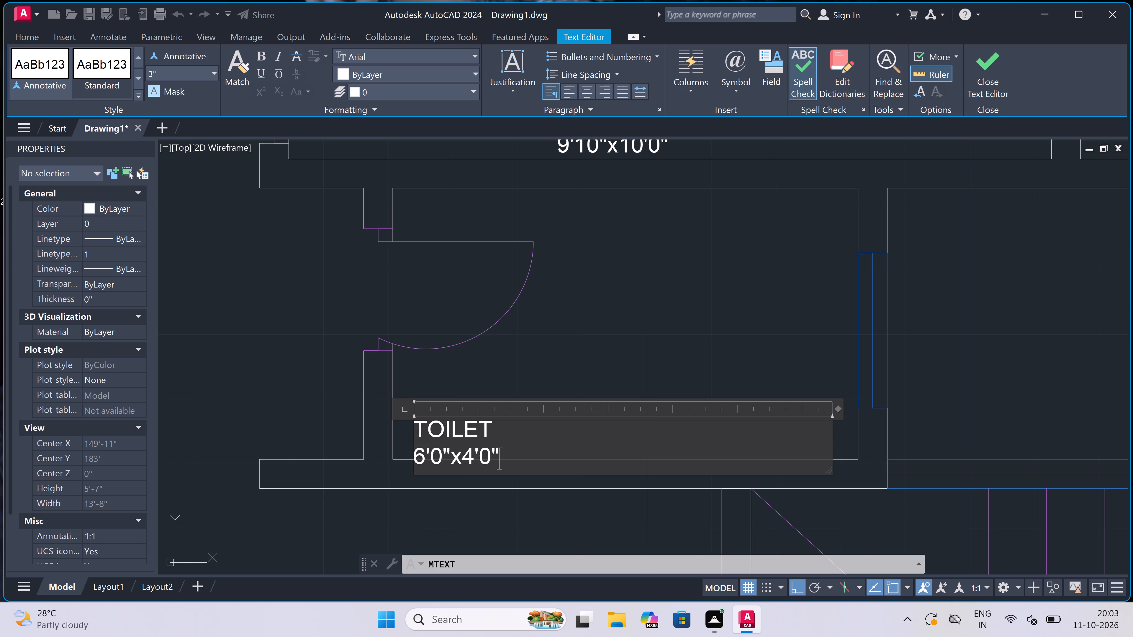
Move the new TOILET label straight up so both lines sit inside the room, clear of the bottom wall.
left_click(482, 423)
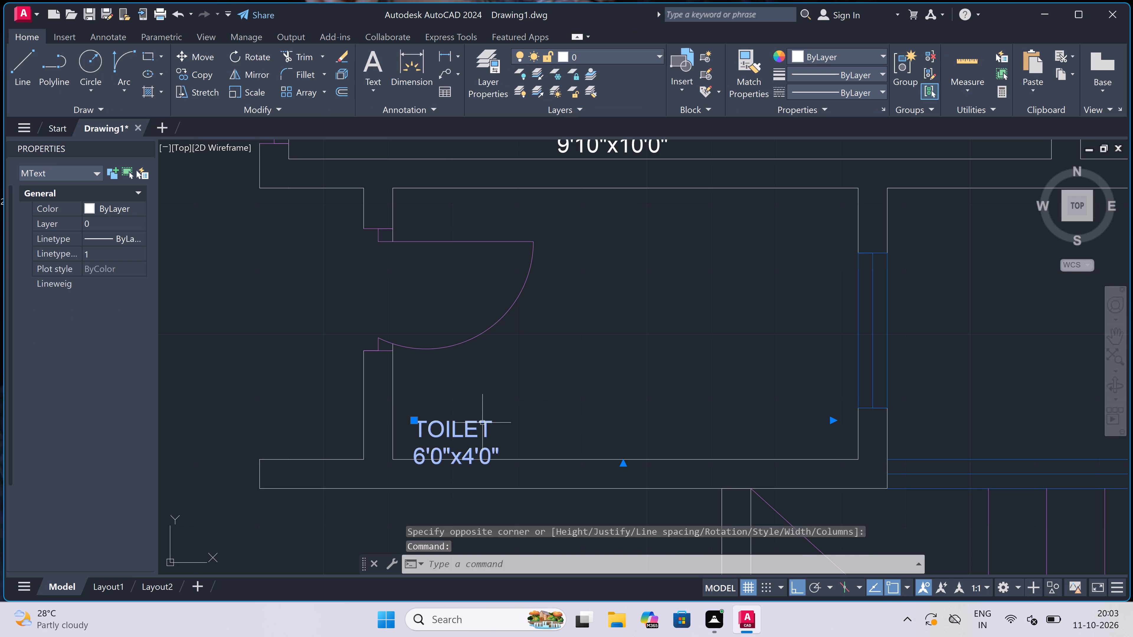
left_click(411, 419)
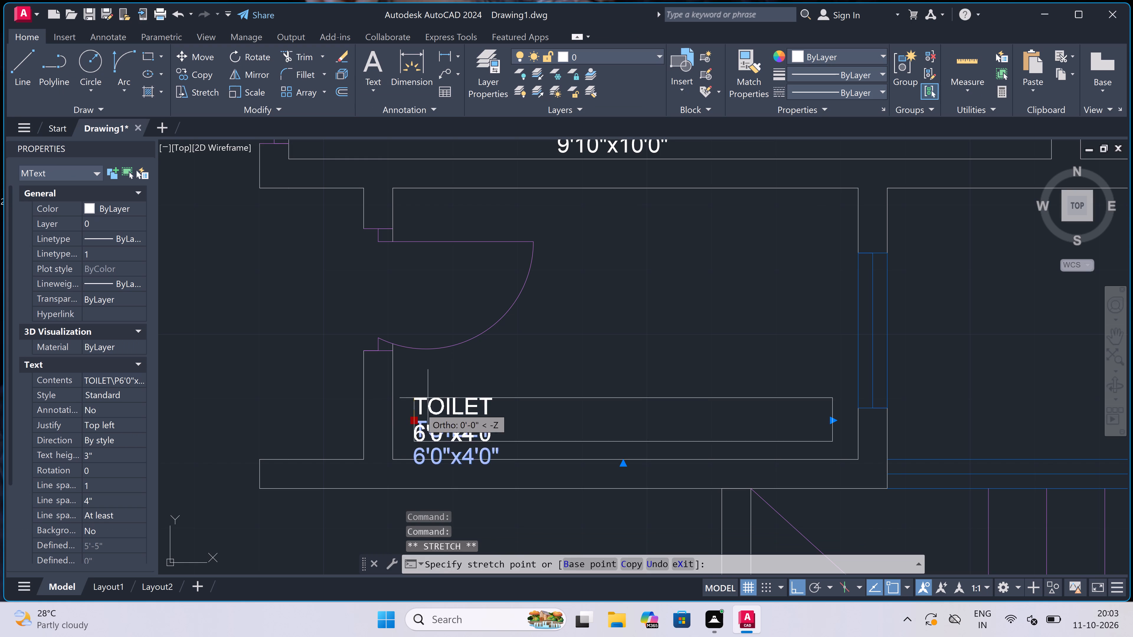
left_click(434, 392)
key("Escape")
Add a two-line label reading TOILET and 6'0"x4'0" inside the room below the upper-right bedroom.
scroll(464, 402, "down", 2)
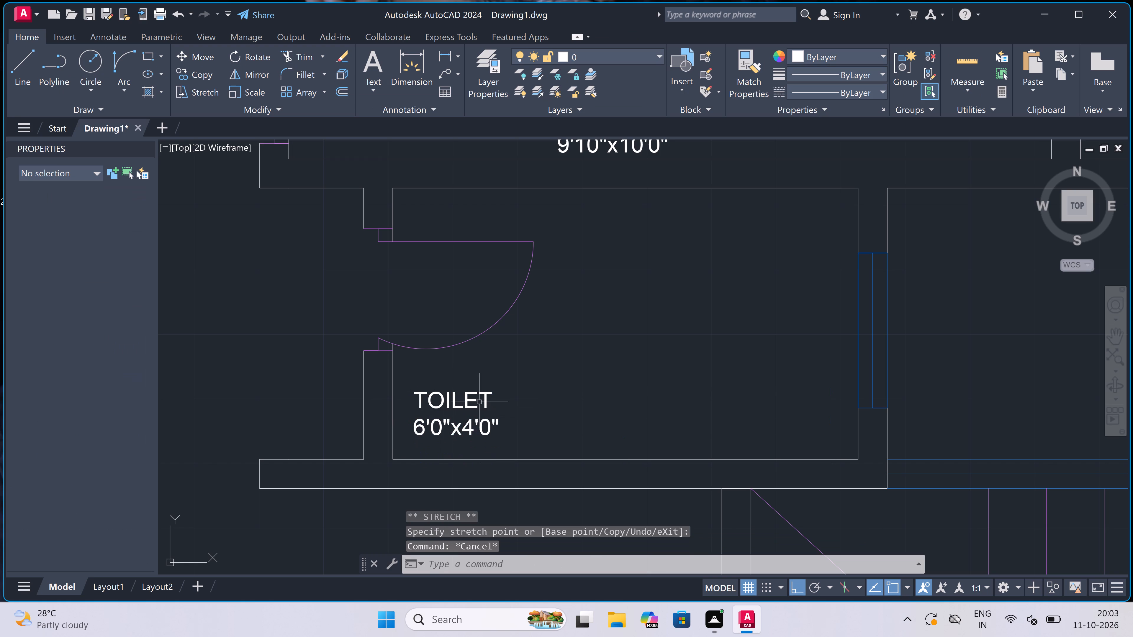
scroll(464, 402, "down", 5)
scroll(665, 406, "up", 2)
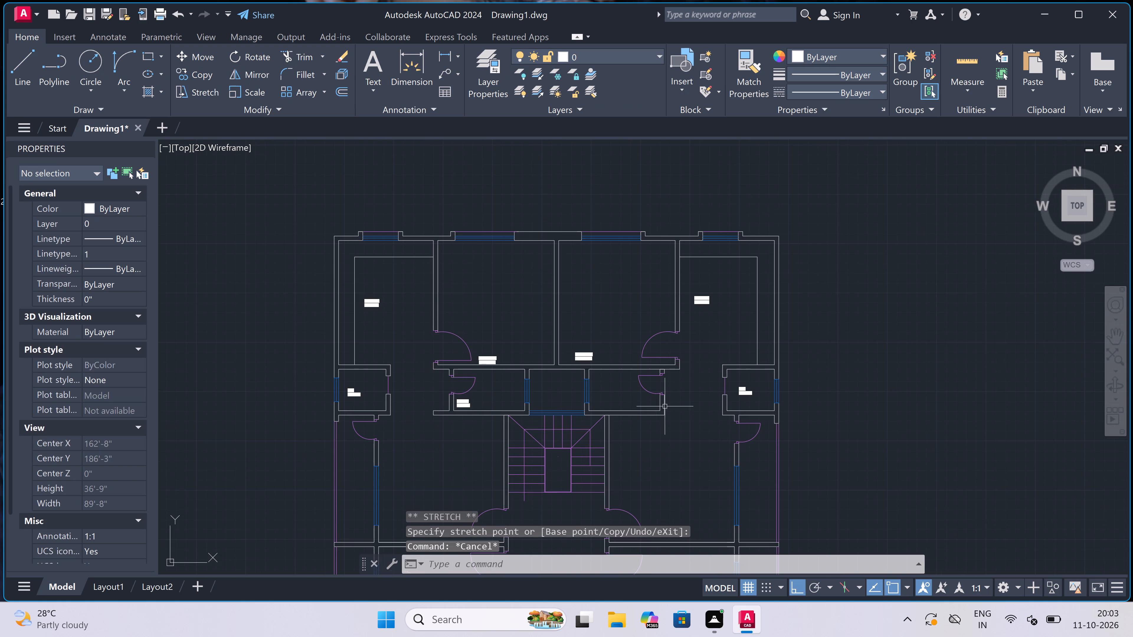
key("space")
scroll(520, 405, "up", 1)
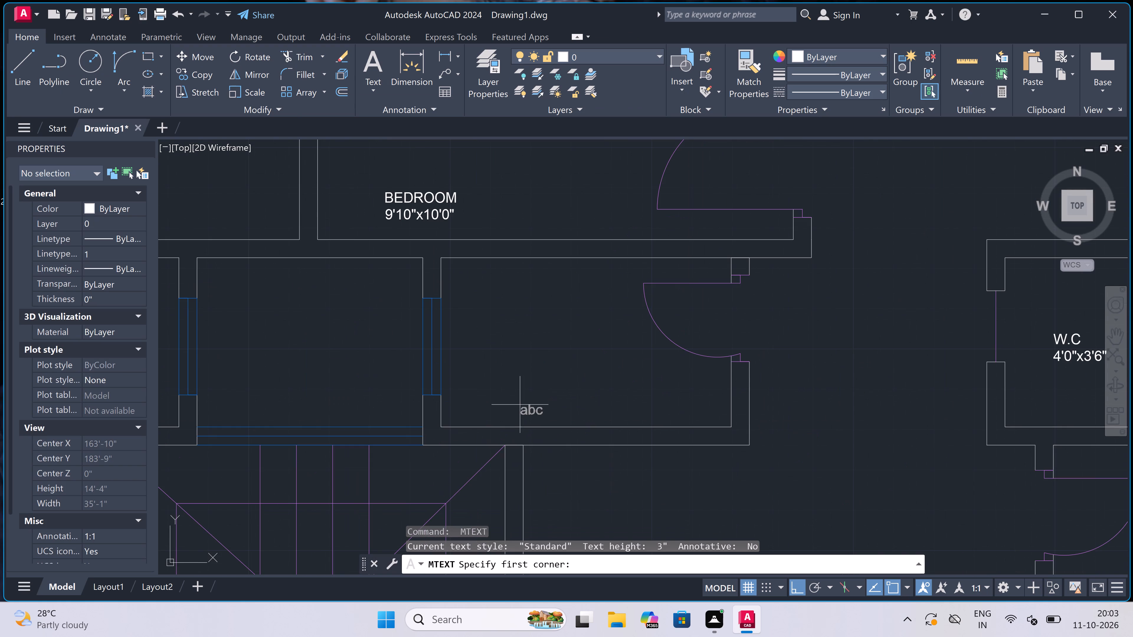
left_click_drag(546, 396, 560, 394)
left_click(926, 366)
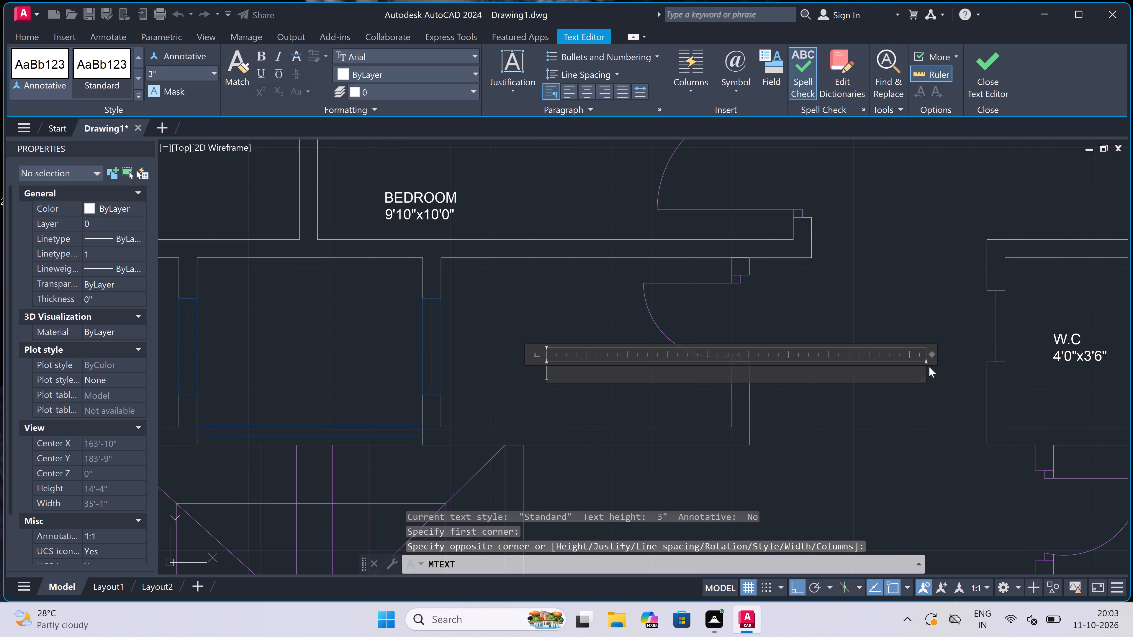
type("TOILET")
key("Return")
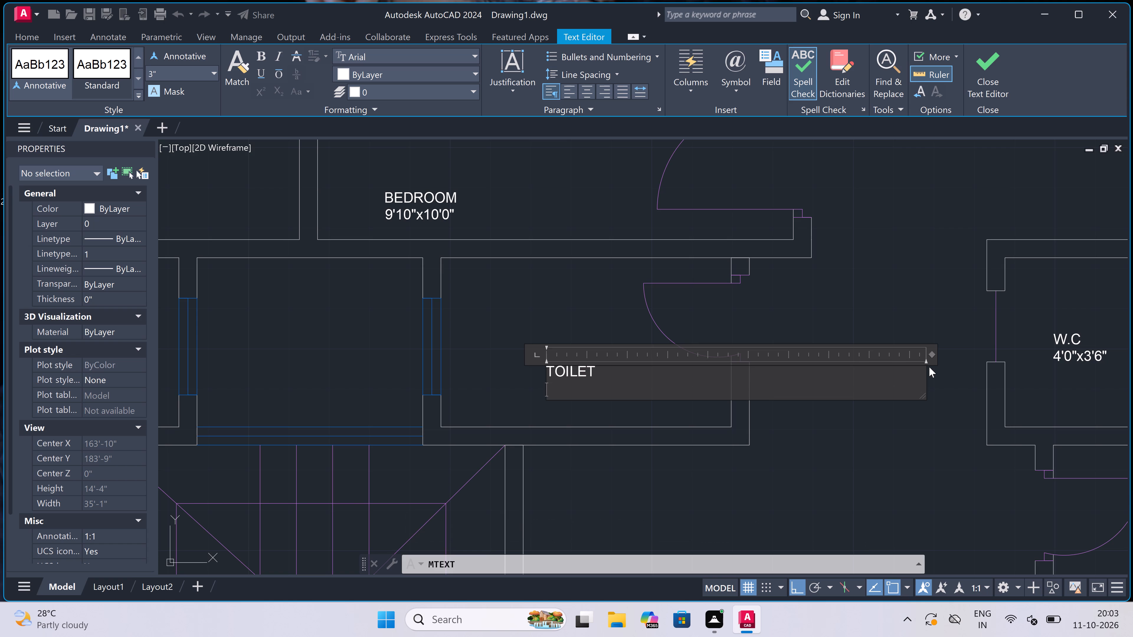
type("6'0")
type("4'0\"")
left_click(543, 307)
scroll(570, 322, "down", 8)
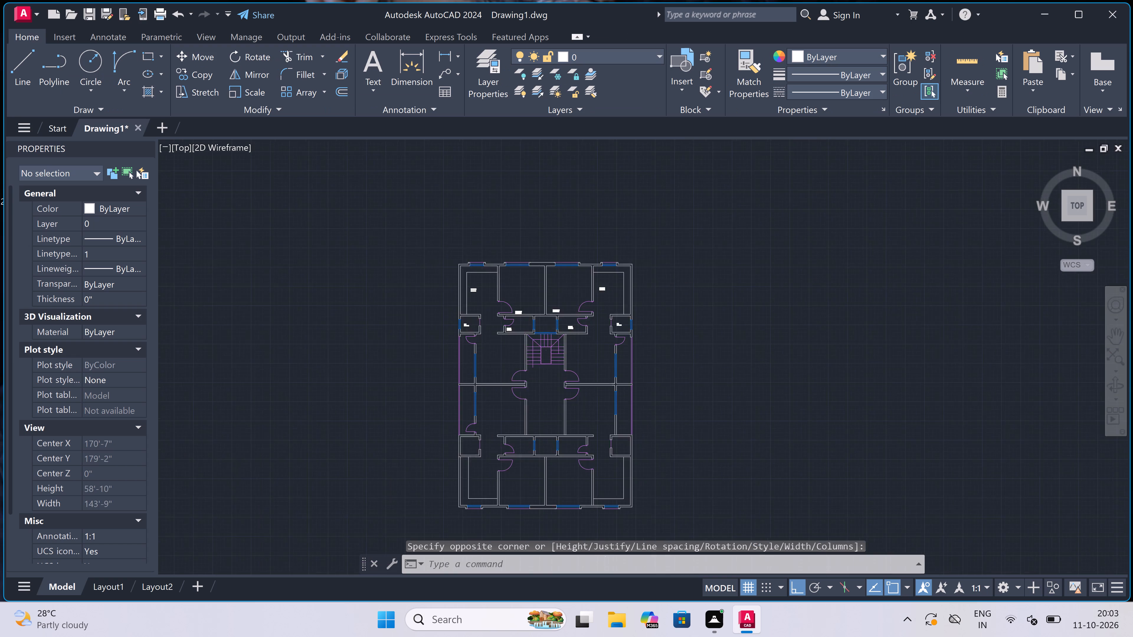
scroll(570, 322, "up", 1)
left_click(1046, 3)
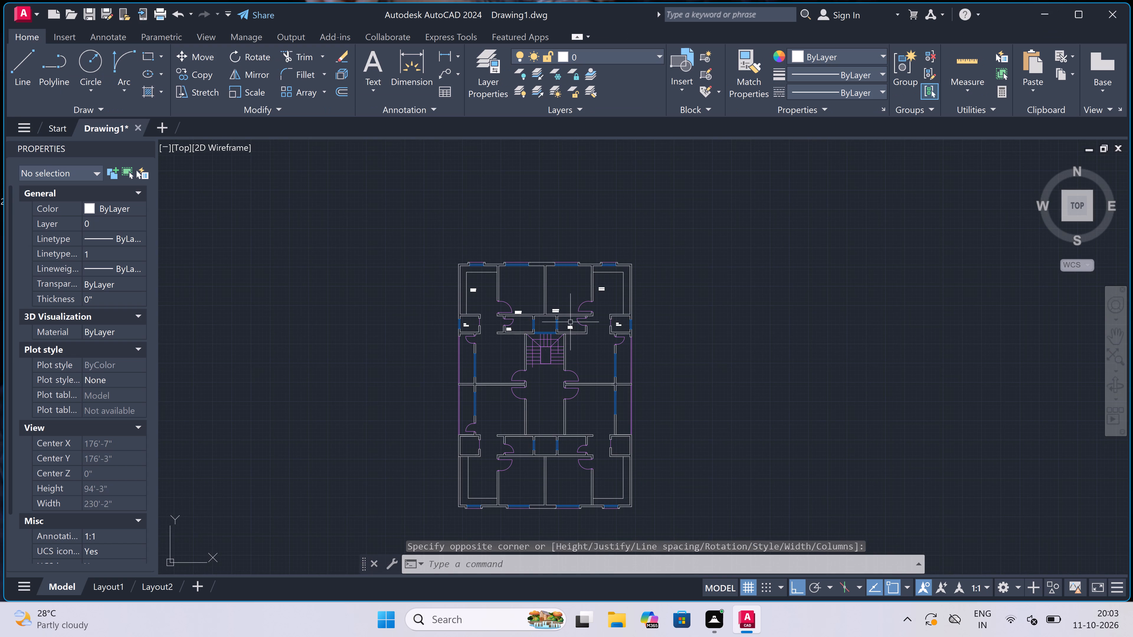
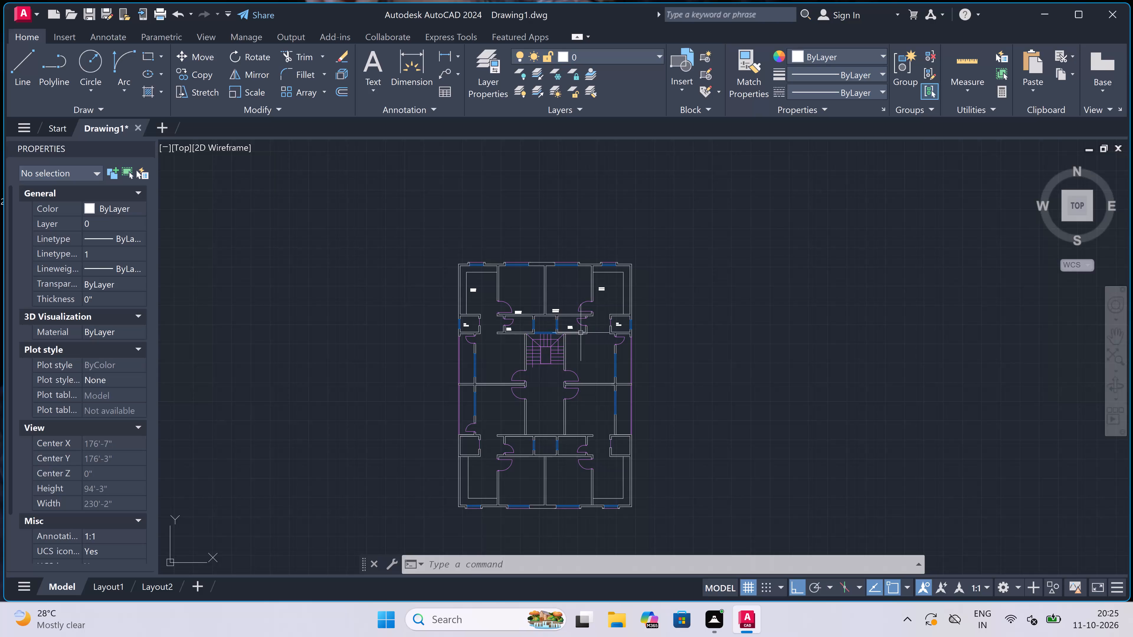
Add a two-line multiline text label reading DUCT and 4'8"x4'0" inside the shaft between the two toilets, above the staircase.
scroll(558, 324, "up", 3)
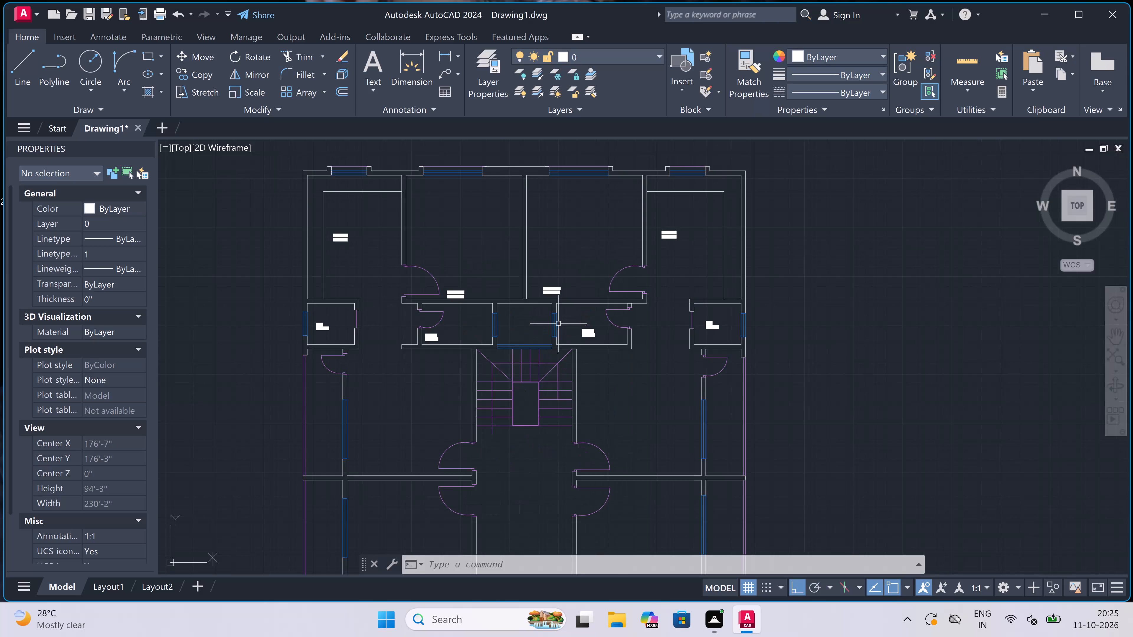
scroll(510, 320, "up", 2)
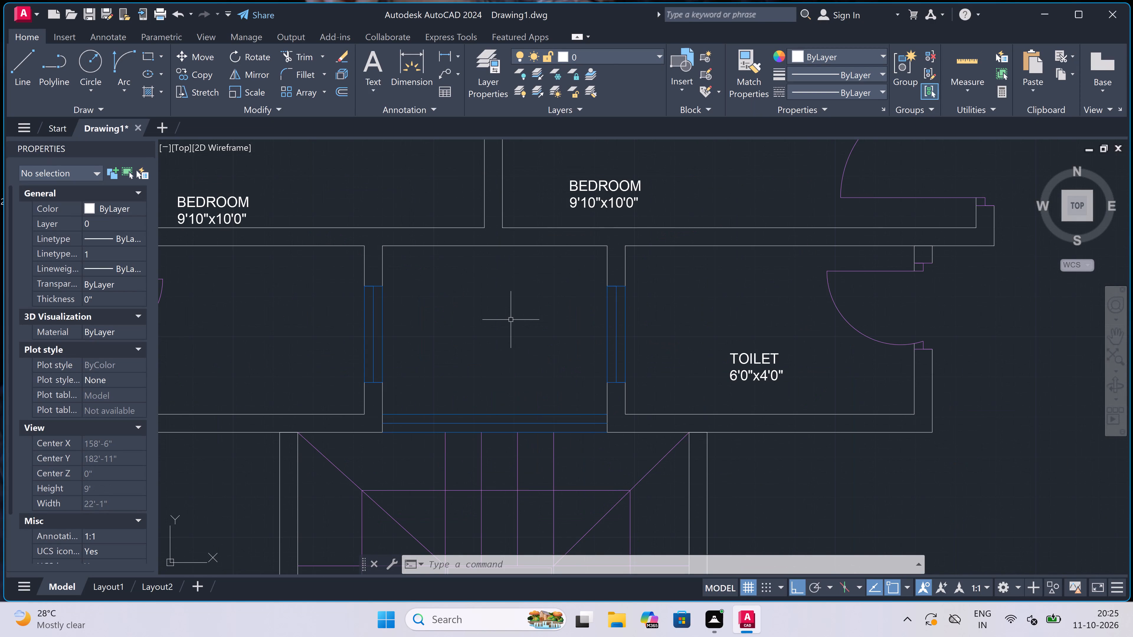
type("mt")
key("space")
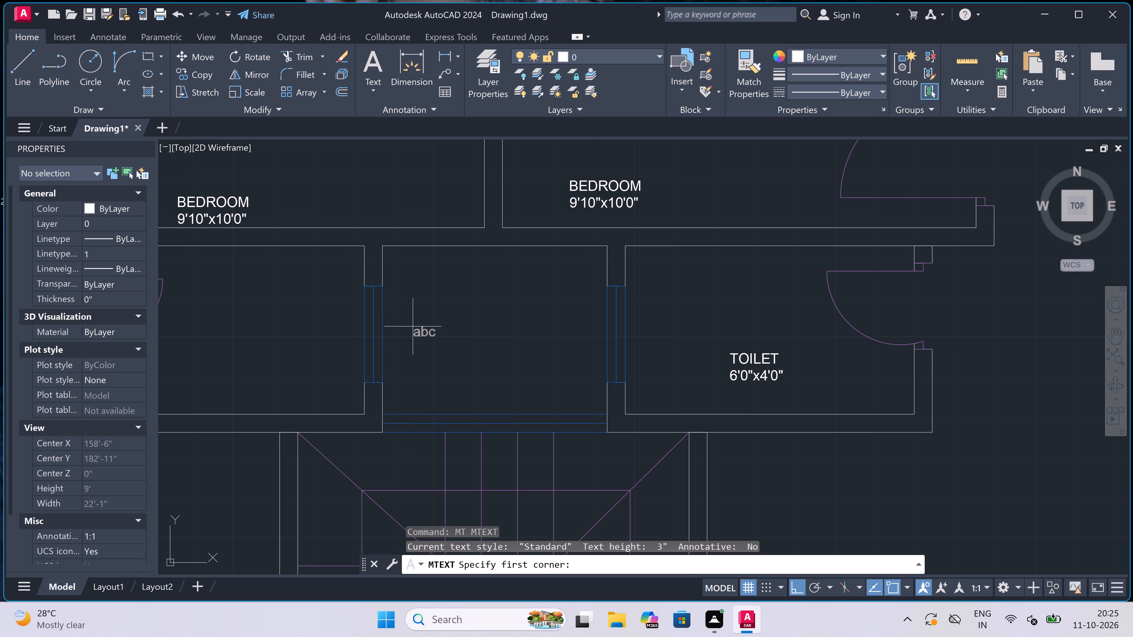
left_click_drag(413, 326, 419, 328)
left_click(744, 330)
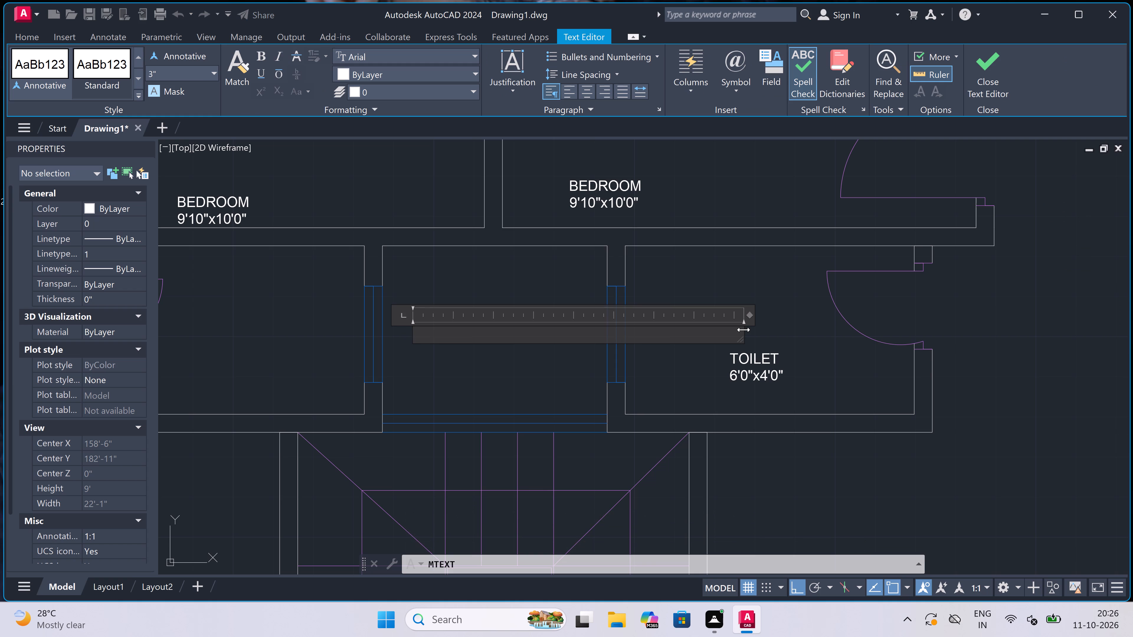
type("DUCT")
key("Return")
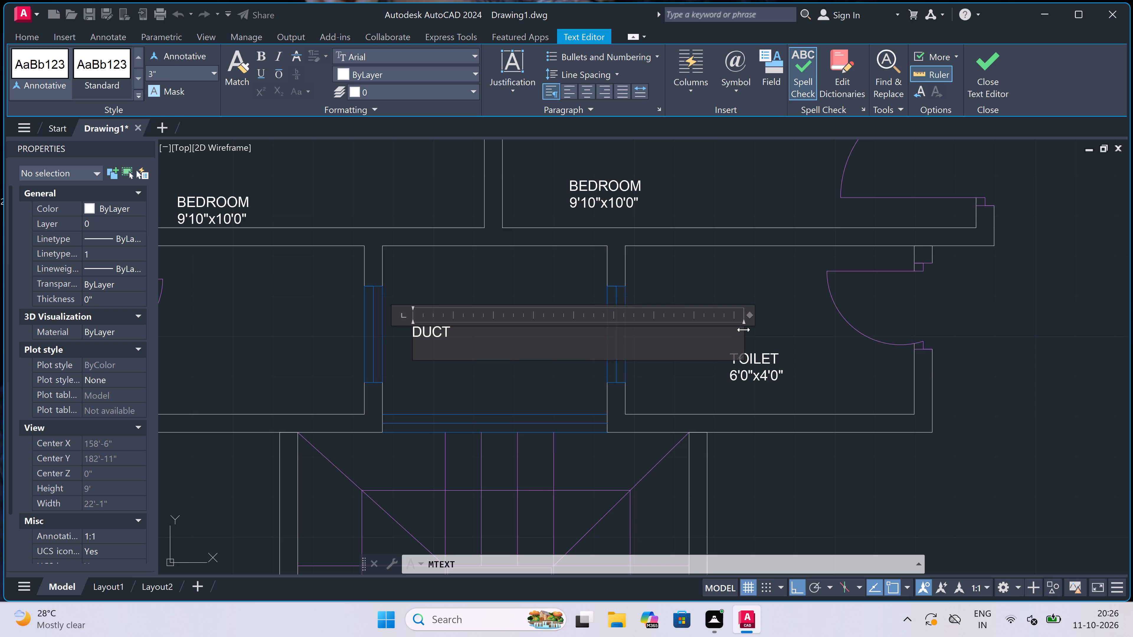
type("4'8")
type("4'0\"")
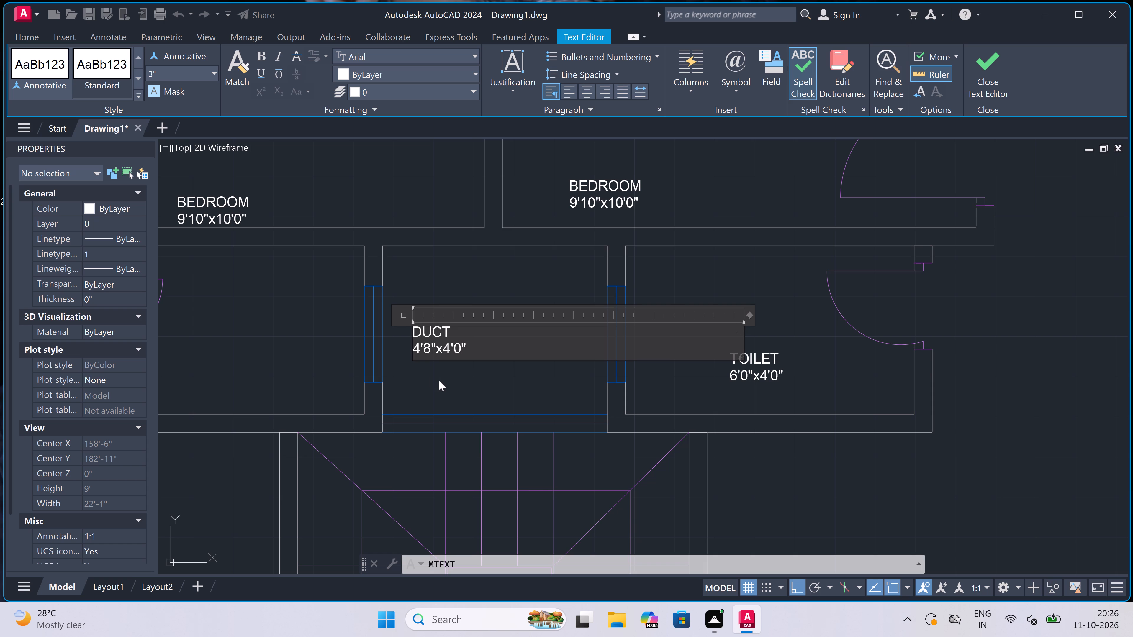
left_click(439, 380)
Move the DUCT label horizontally to the right so it sits near the middle of the shaft.
left_click(437, 337)
left_click(415, 329)
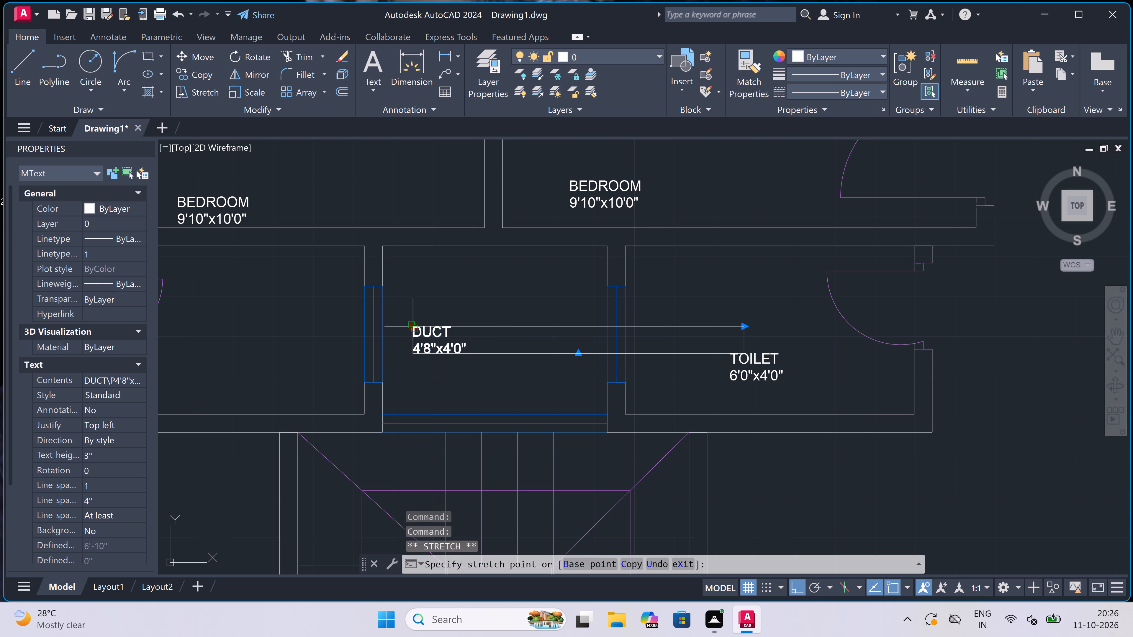
left_click(460, 327)
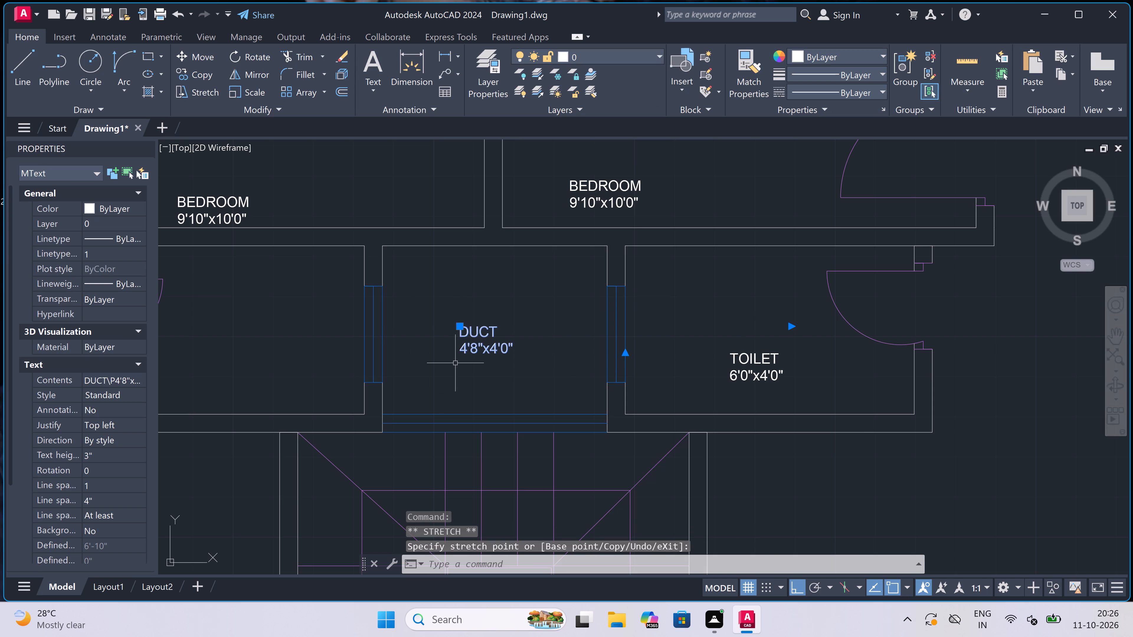
key("Escape")
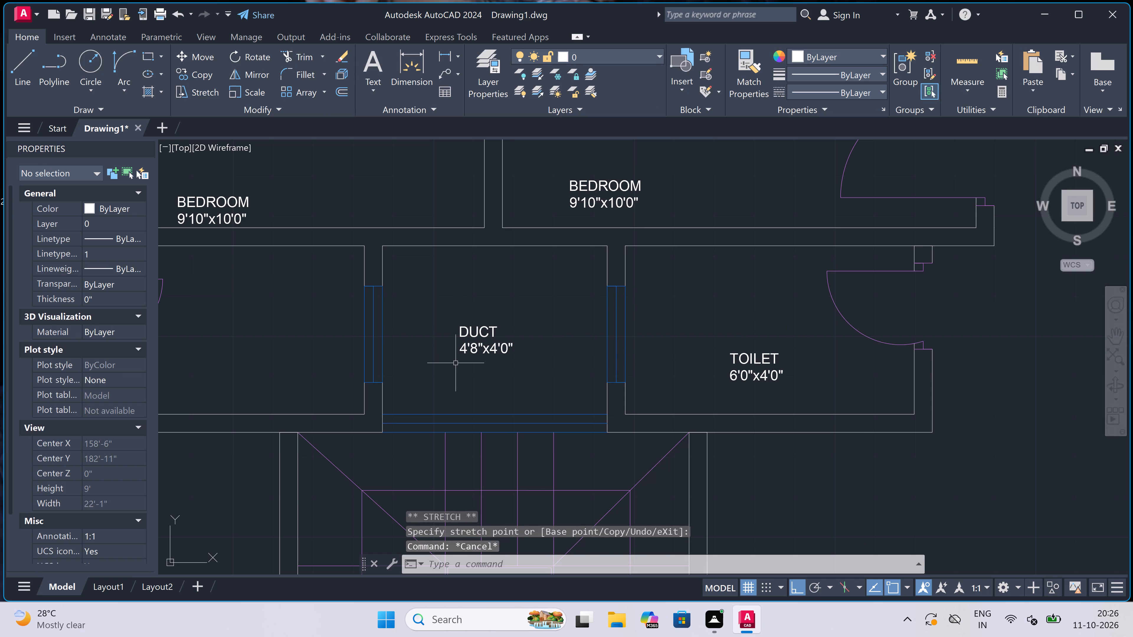
Create a new layer named line2 with index colour 254.
left_click(493, 65)
right_click(242, 170)
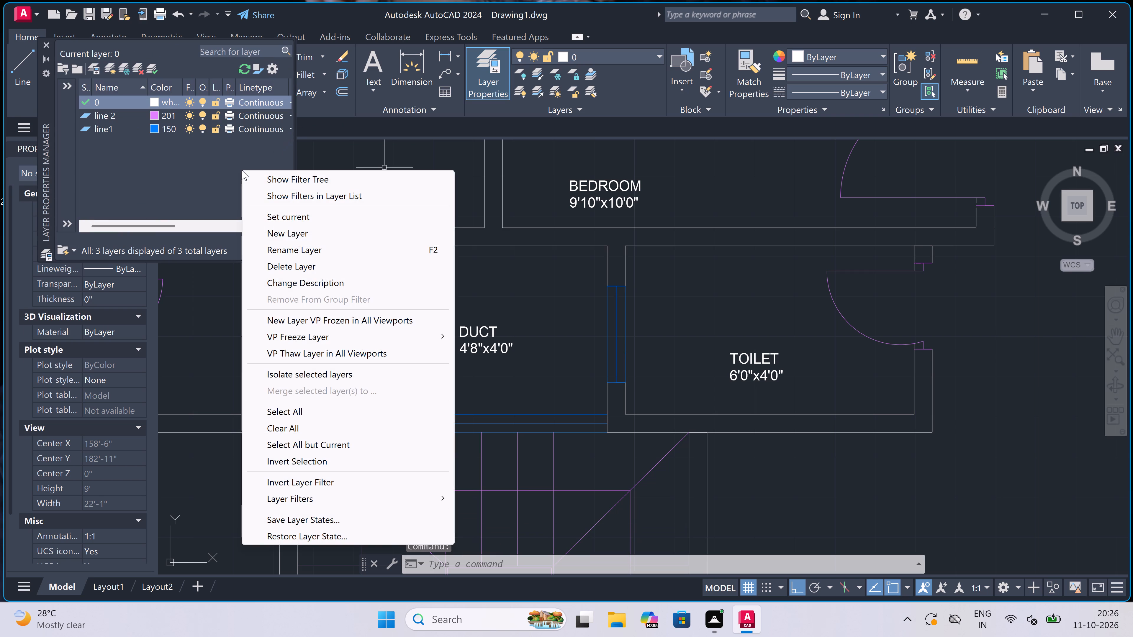
left_click(294, 234)
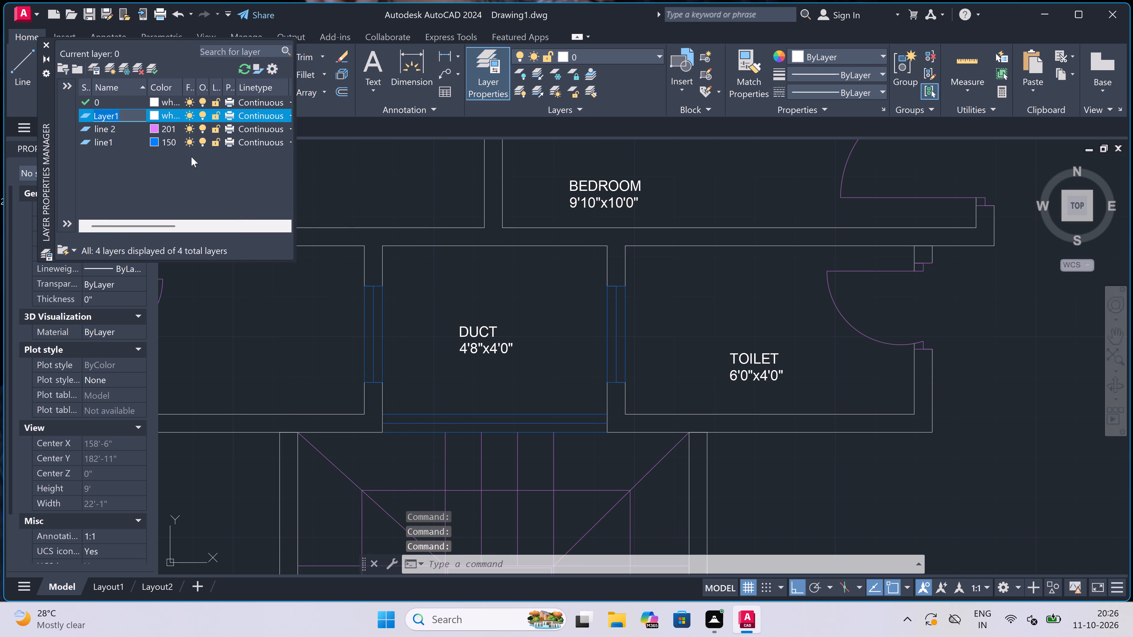
key("BackSpace")
type("line2")
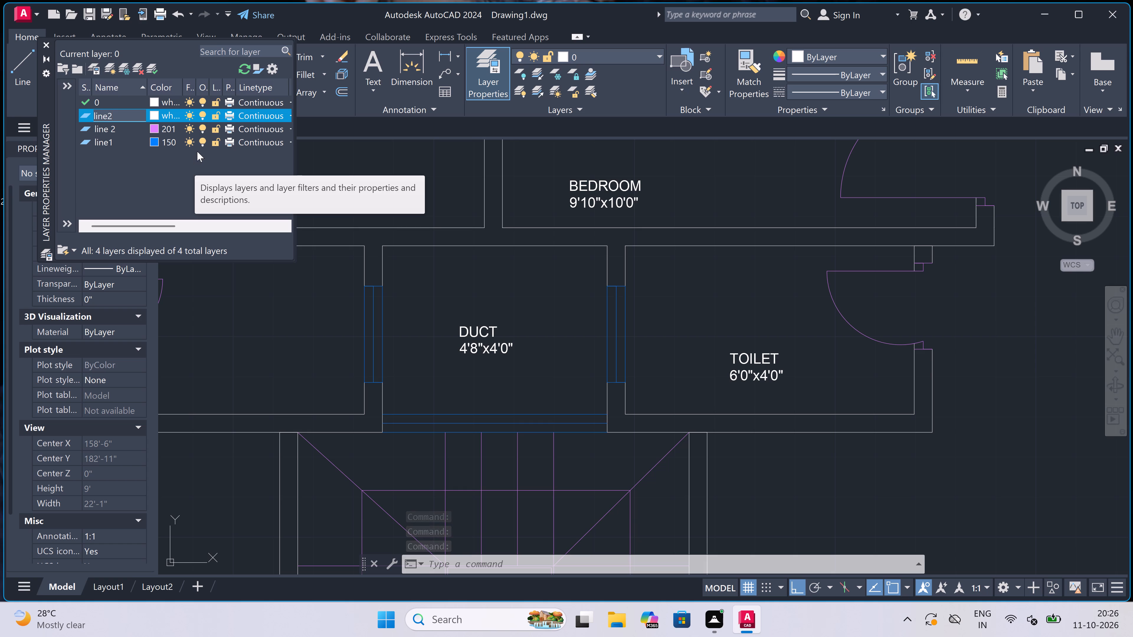
left_click(152, 114)
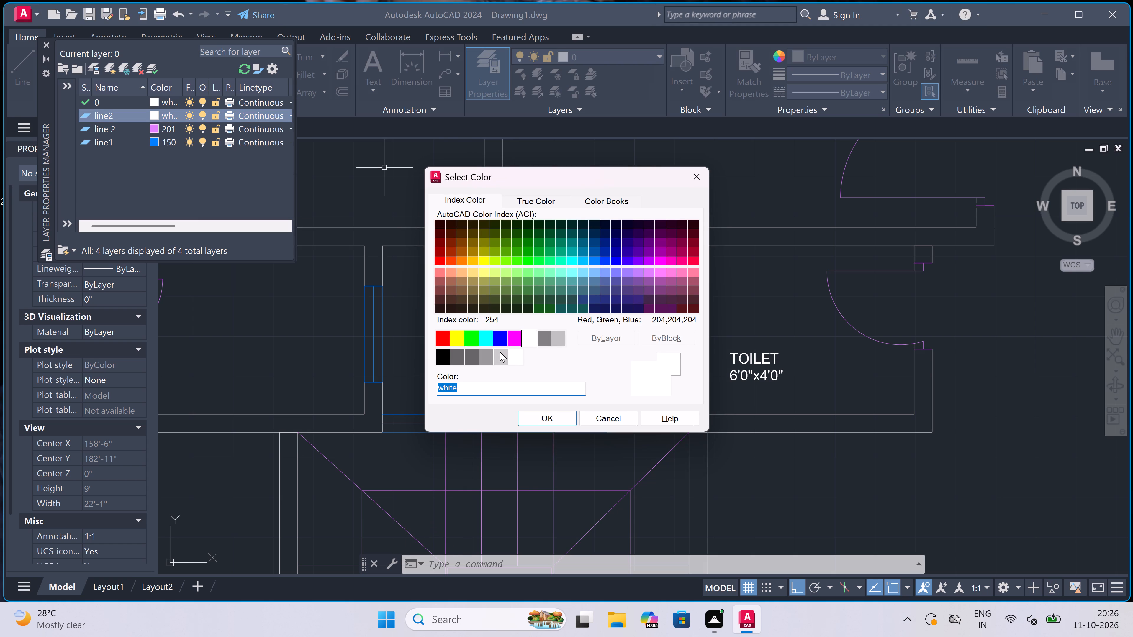
left_click(500, 356)
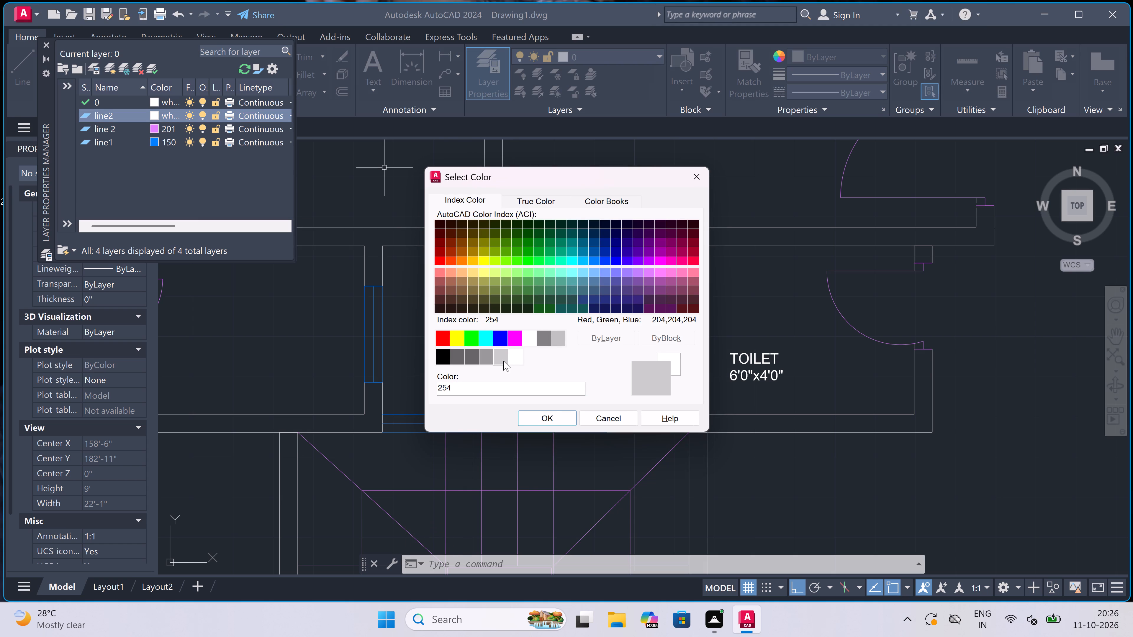
left_click(548, 421)
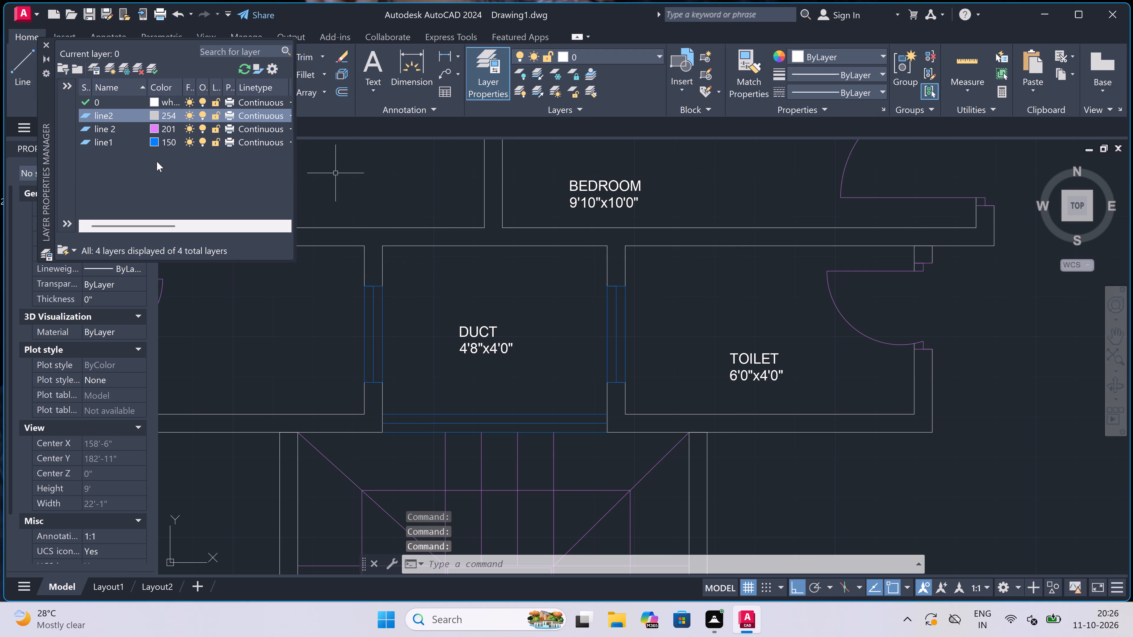
Load the DASHED2 linetype and assign it to layer line2.
left_click(256, 113)
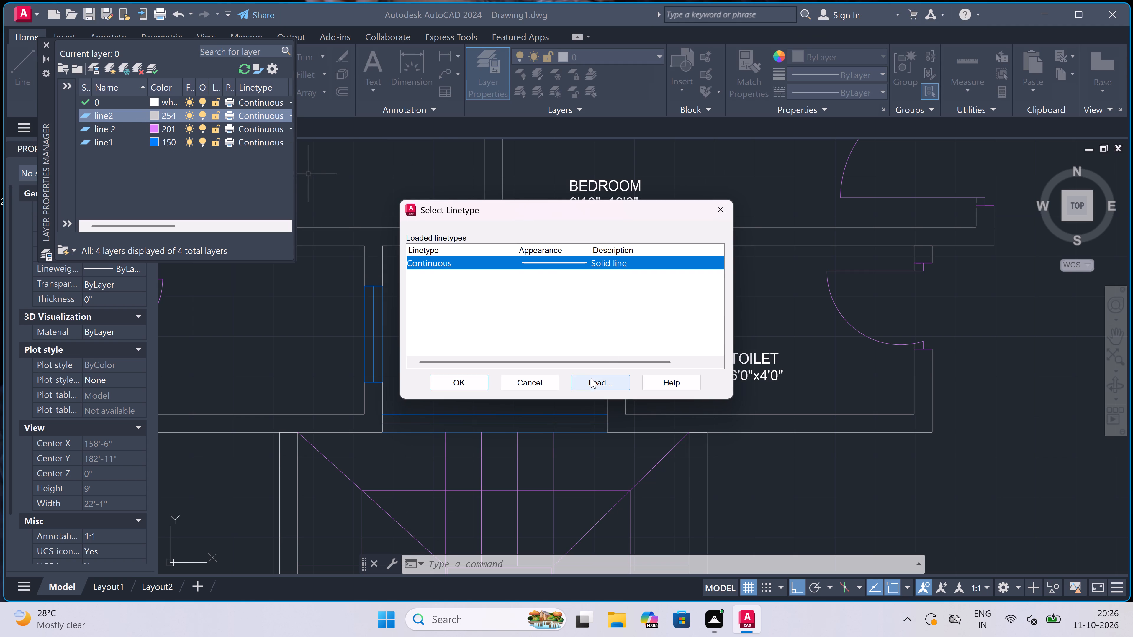
left_click(591, 378)
scroll(588, 272, "down", 8)
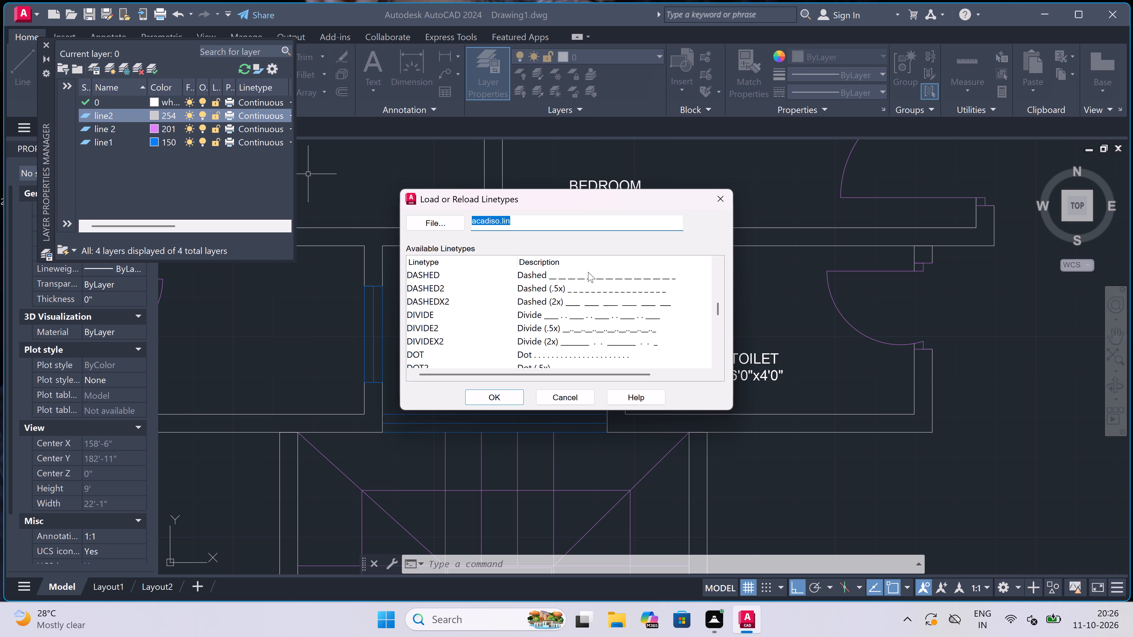
left_click(588, 289)
left_click(506, 395)
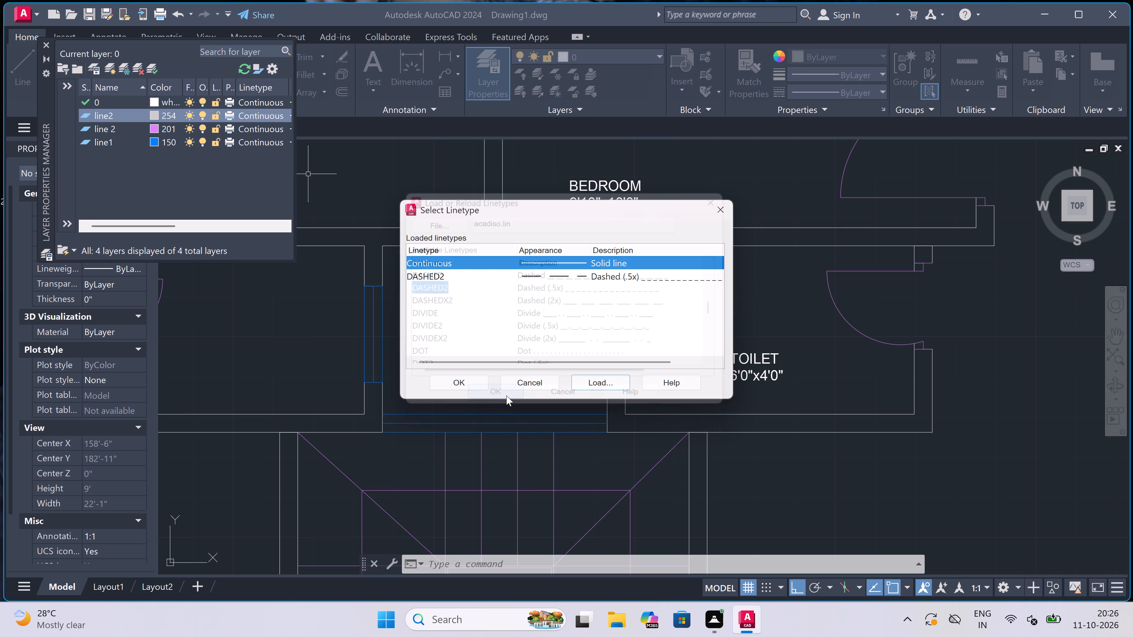
left_click(651, 278)
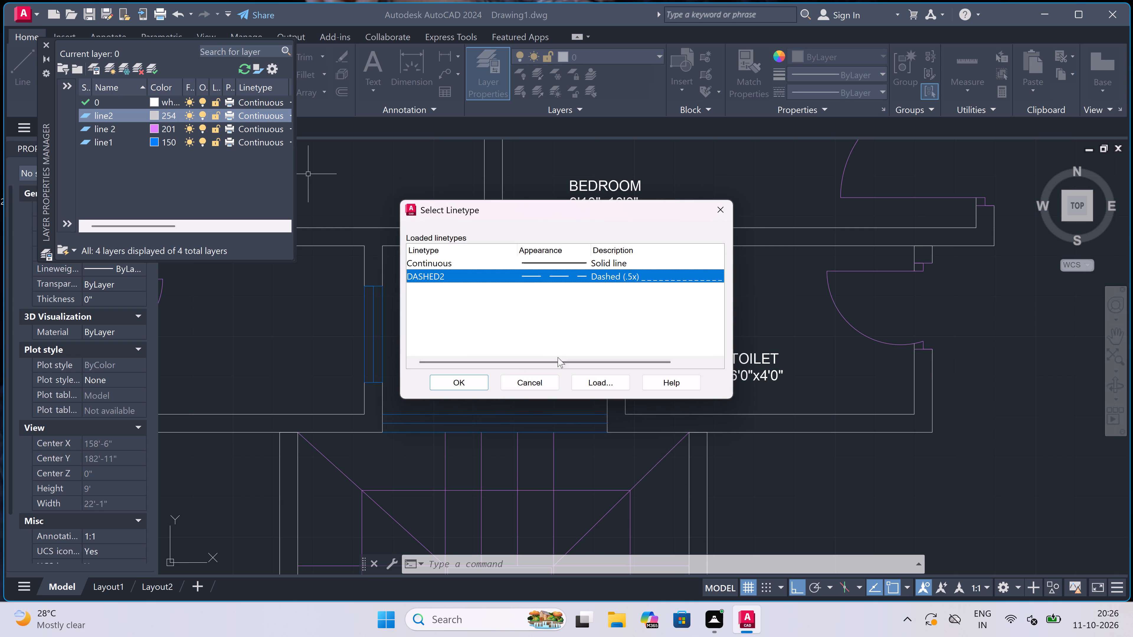
left_click(464, 385)
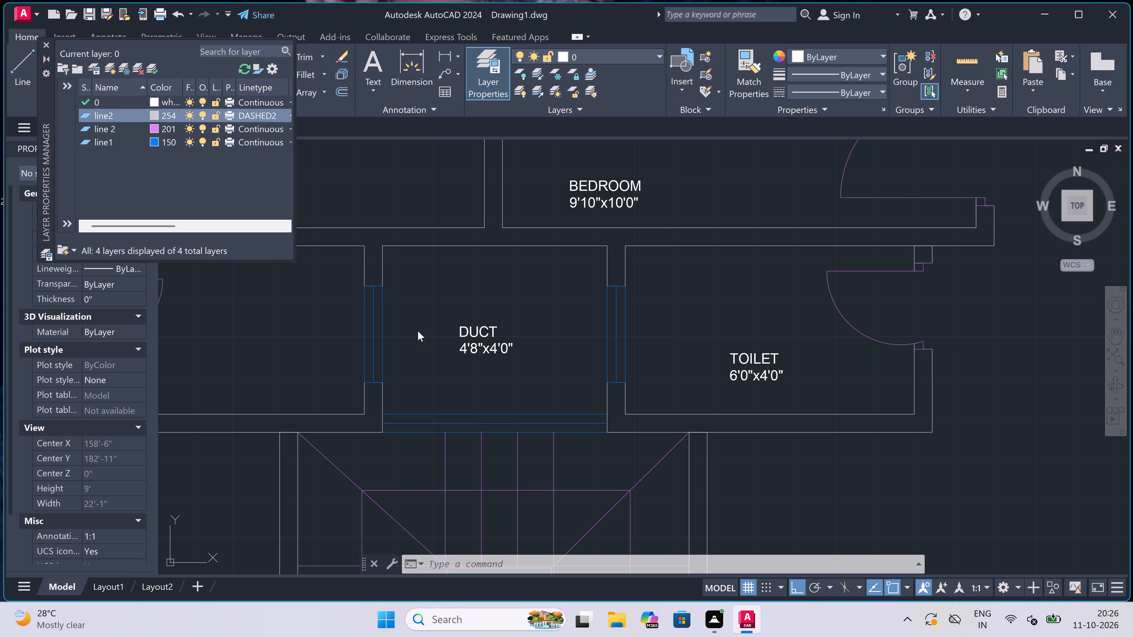
left_click(46, 42)
Make line2 the current layer and draw two crossing diagonal lines between opposite inner corners of the duct.
left_click(592, 54)
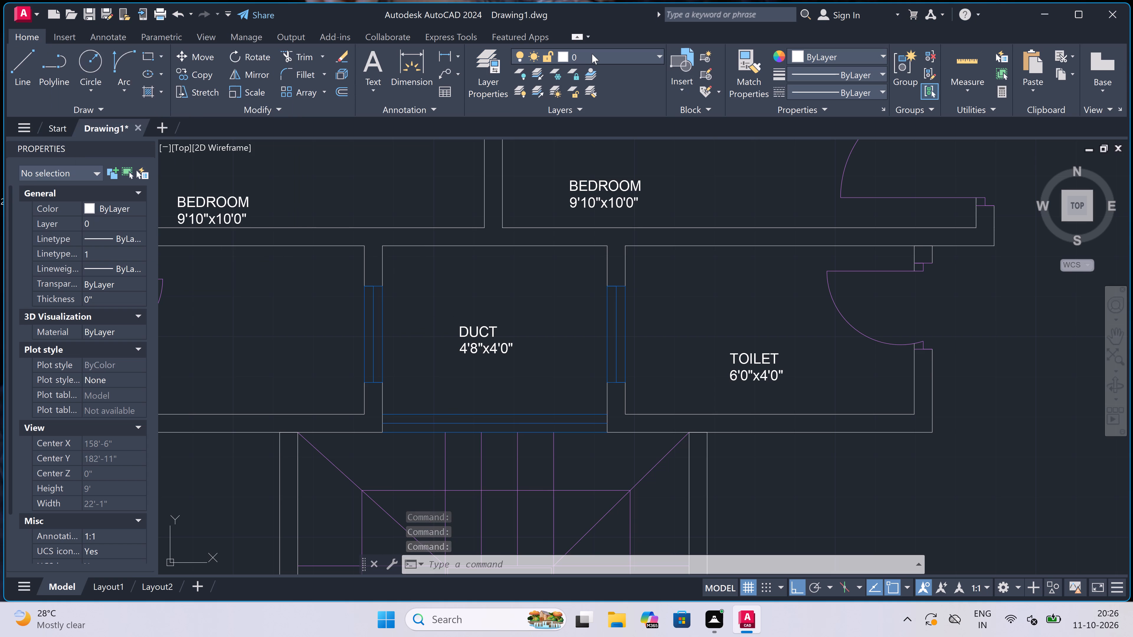
left_click(586, 126)
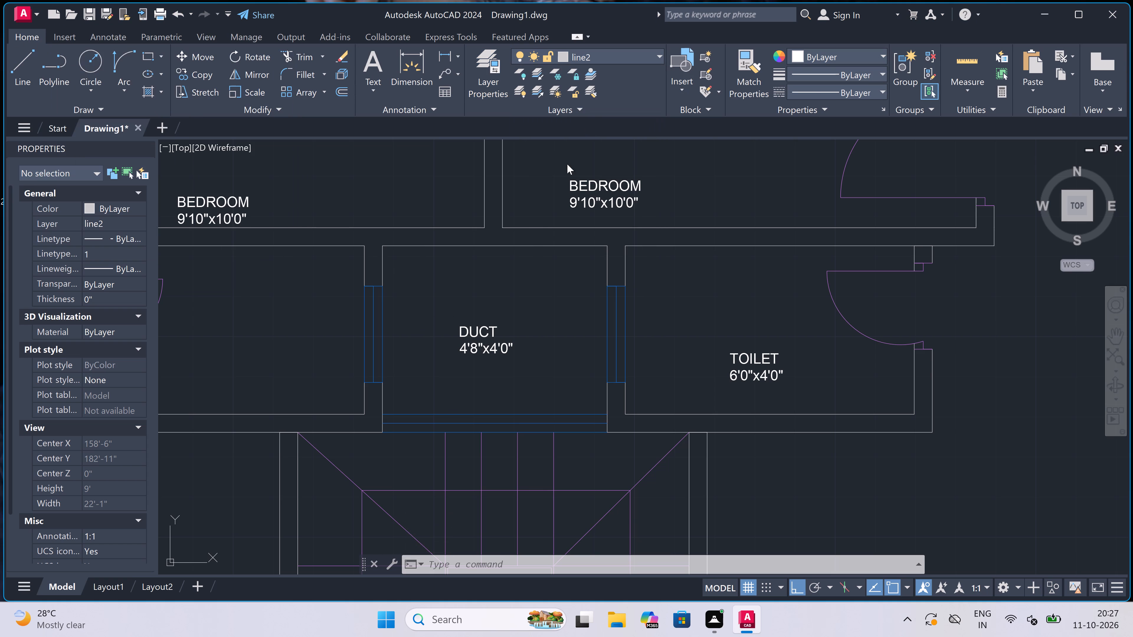
key("l")
key("space")
left_click_drag(608, 247, 605, 255)
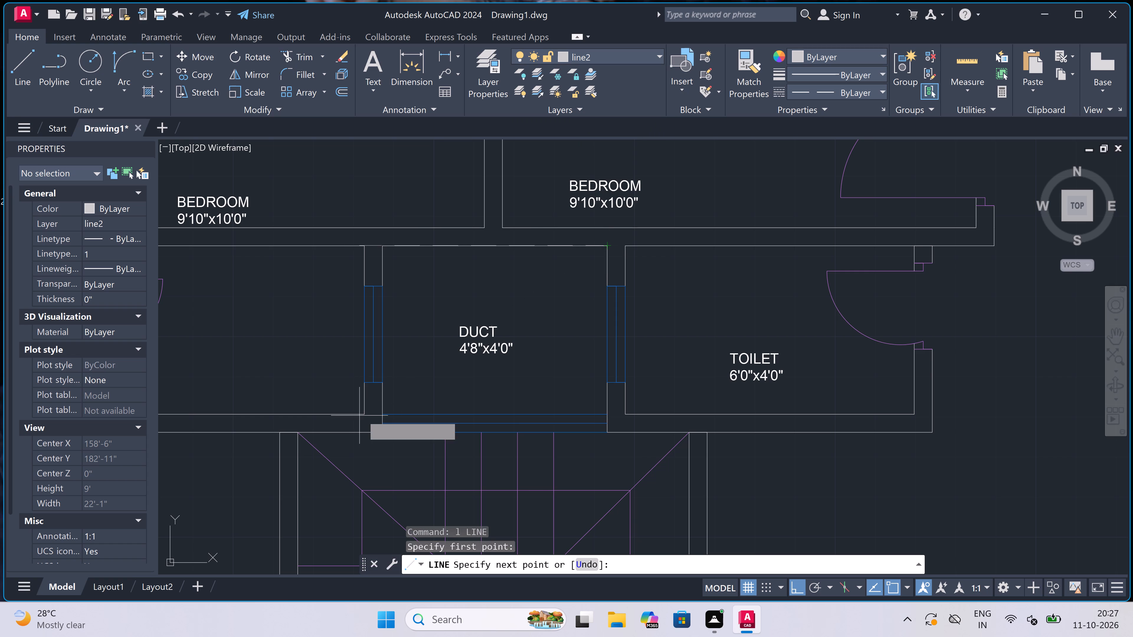
left_click(380, 415)
key("Escape")
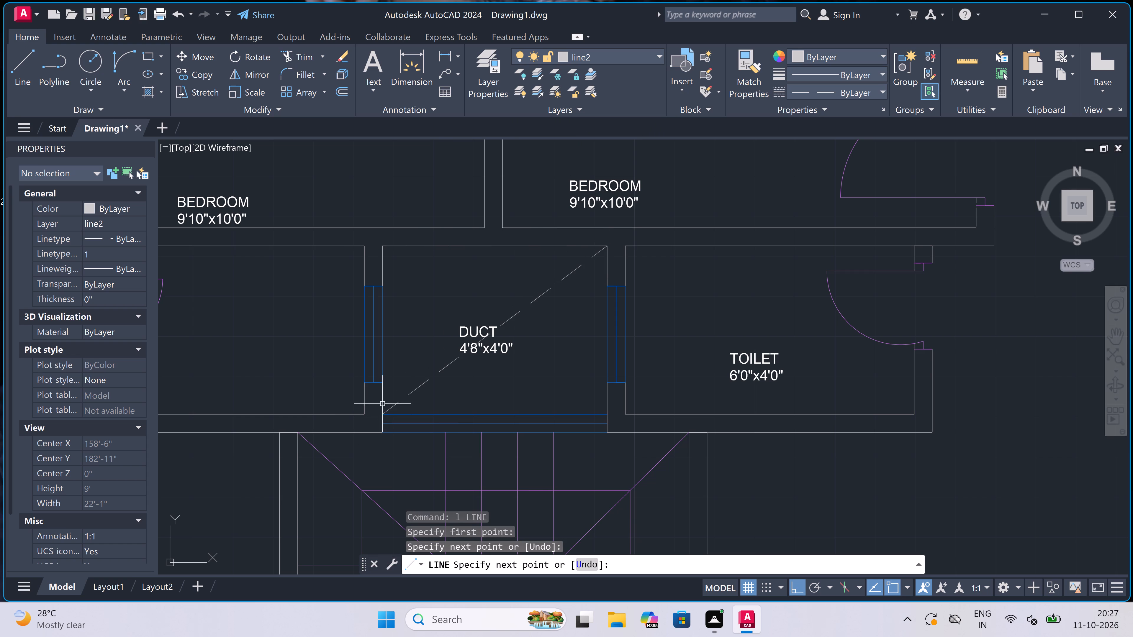
key("space")
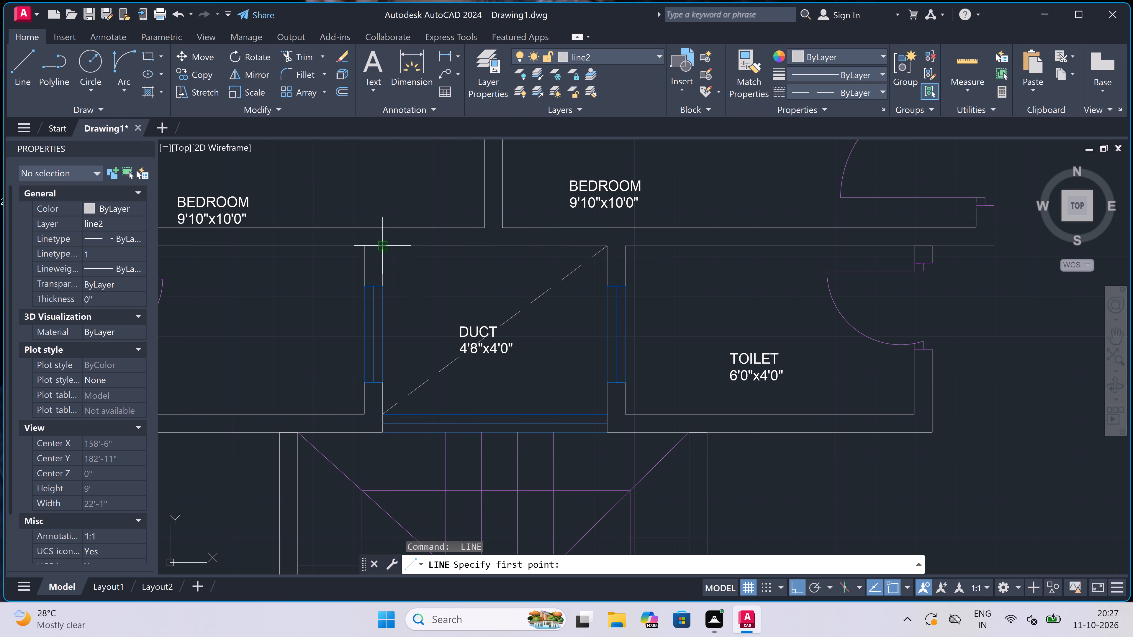
left_click(386, 249)
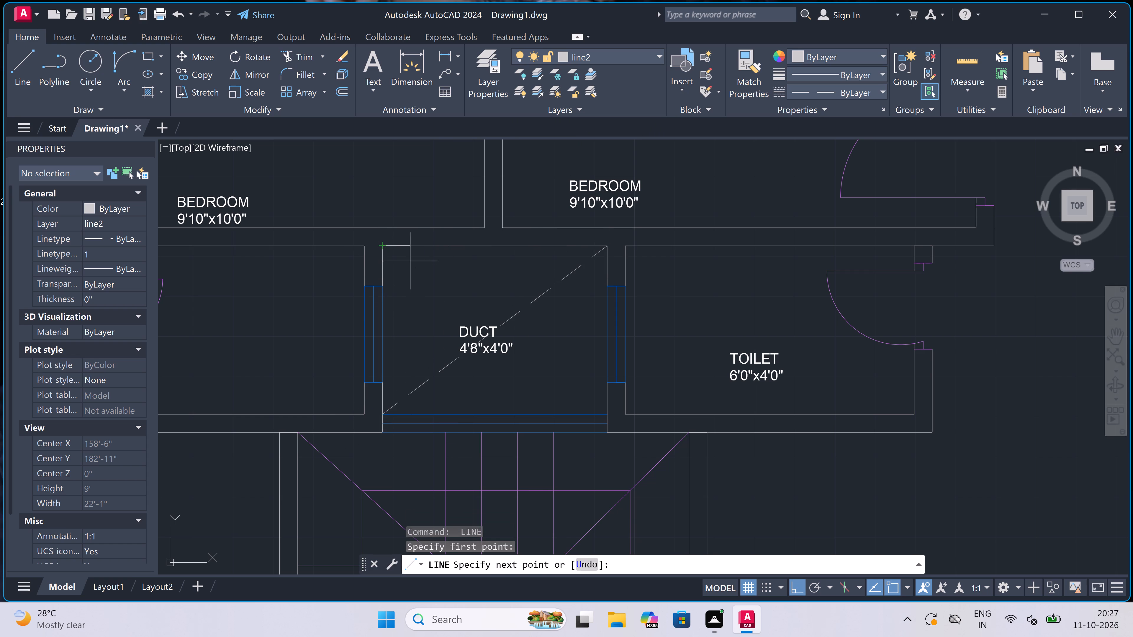
left_click(602, 416)
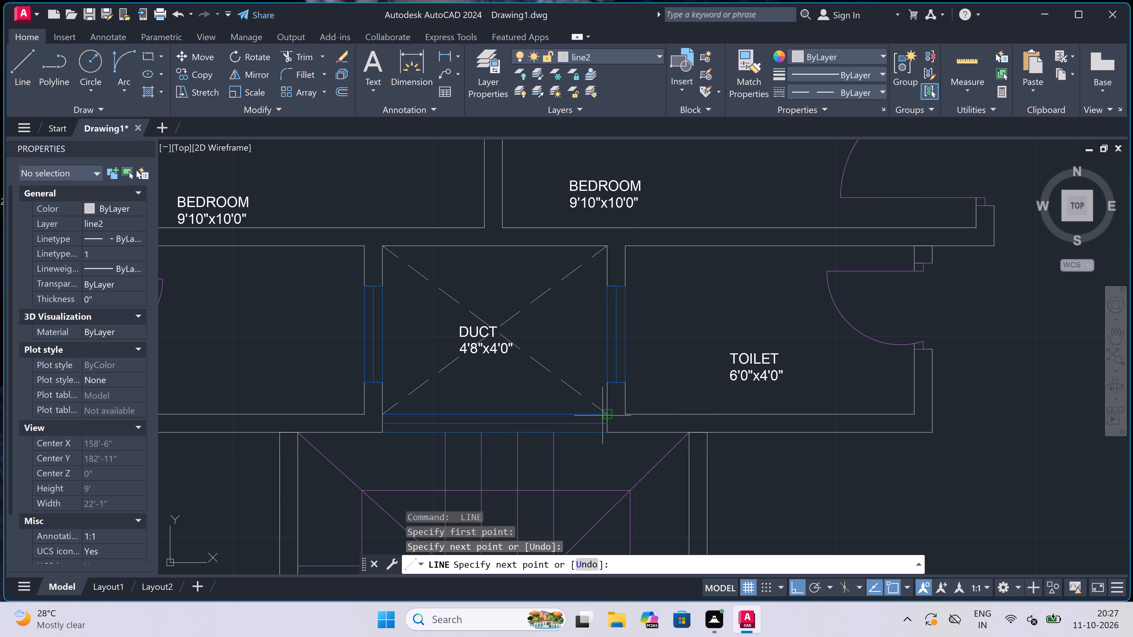
key("Escape")
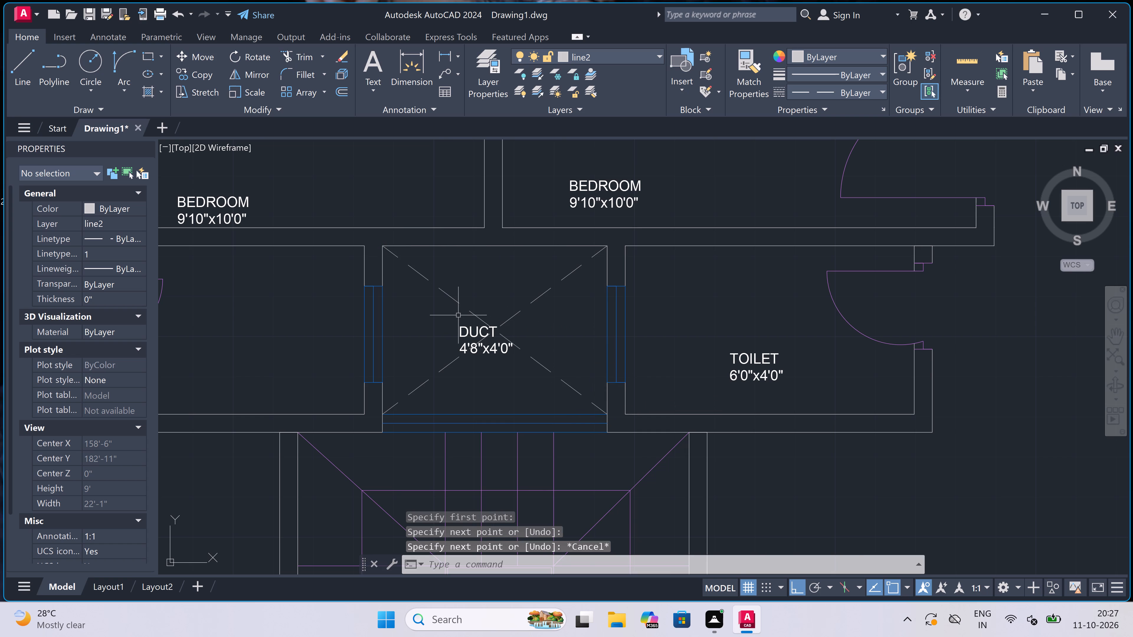
Turn Ortho off and move the DUCT label slightly up and to the right, centring it over the crossing diagonals.
scroll(474, 323, "up", 2)
left_click(474, 323)
left_click(446, 367)
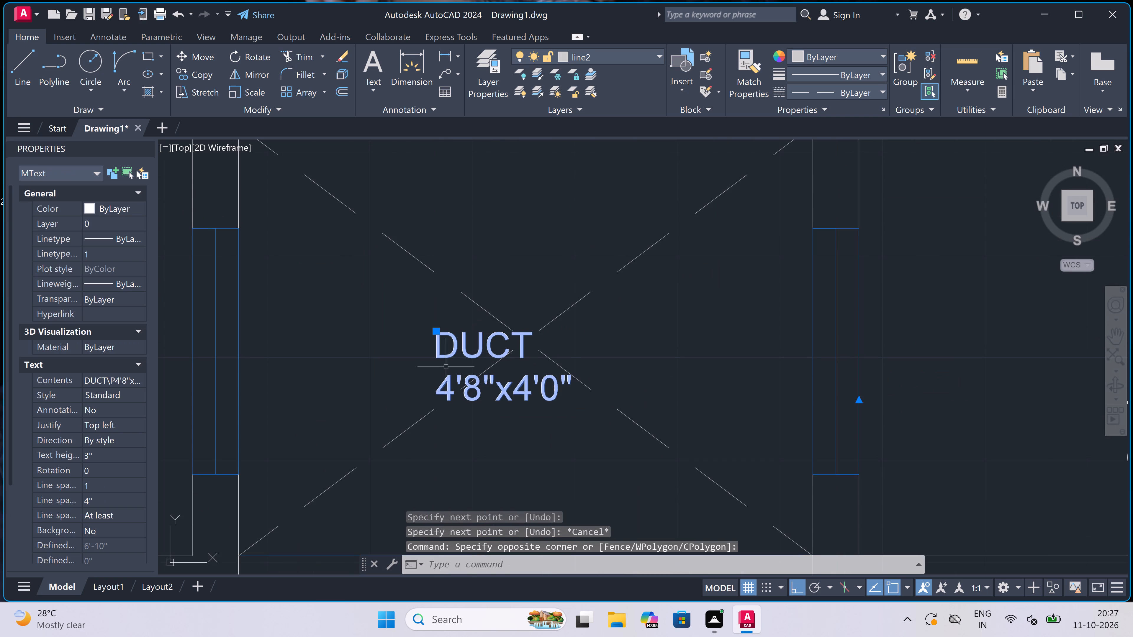
left_click(437, 334)
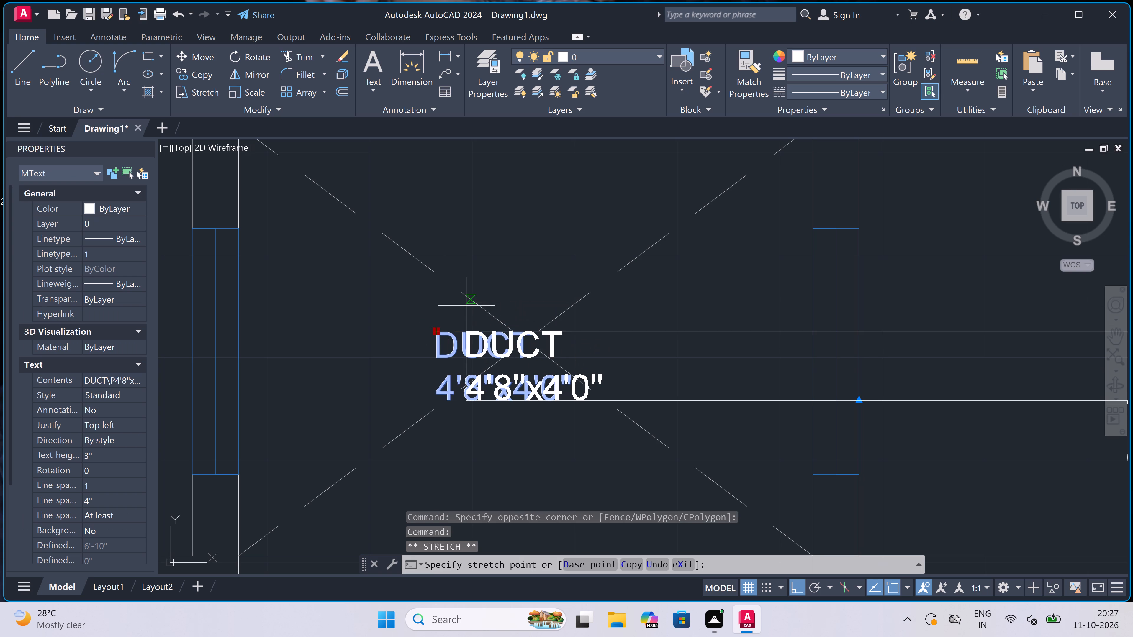
key("F8")
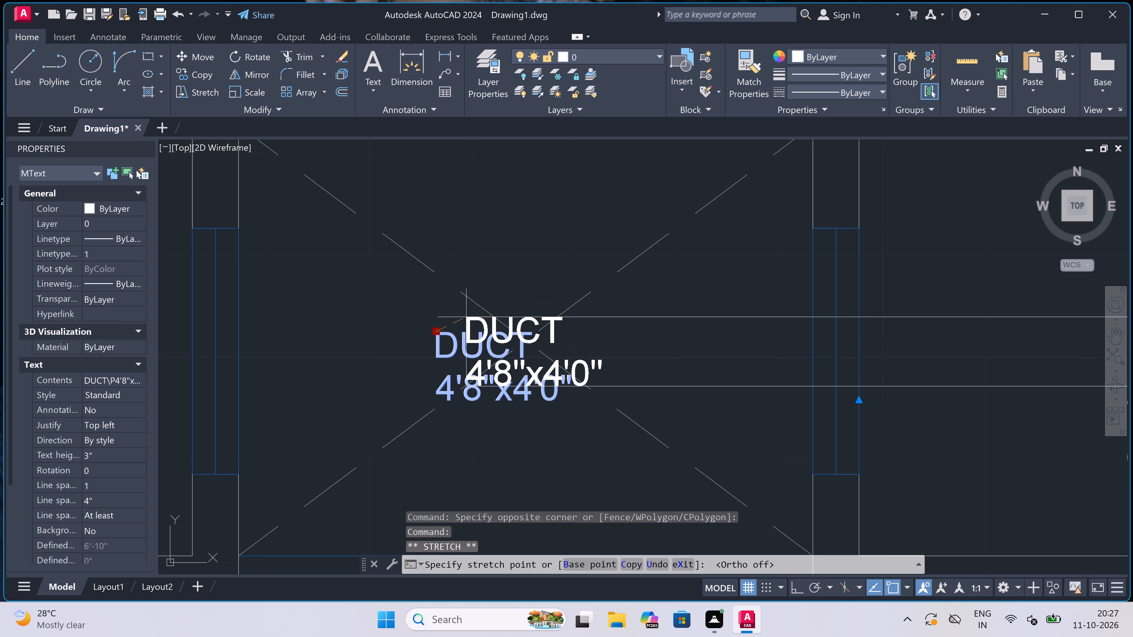
left_click(468, 315)
key("Escape")
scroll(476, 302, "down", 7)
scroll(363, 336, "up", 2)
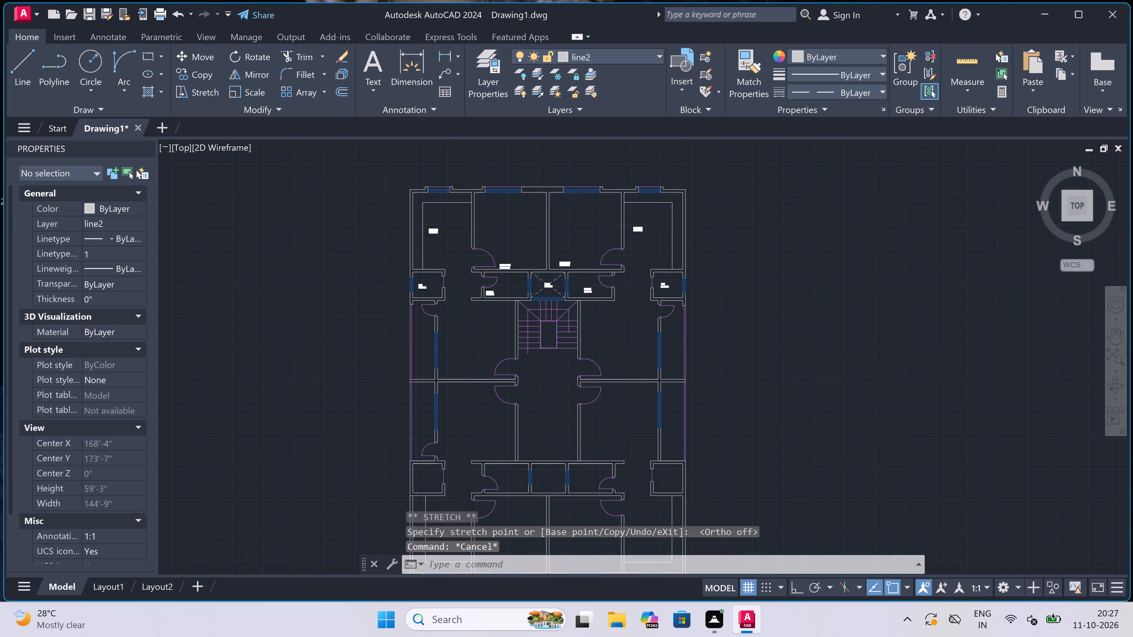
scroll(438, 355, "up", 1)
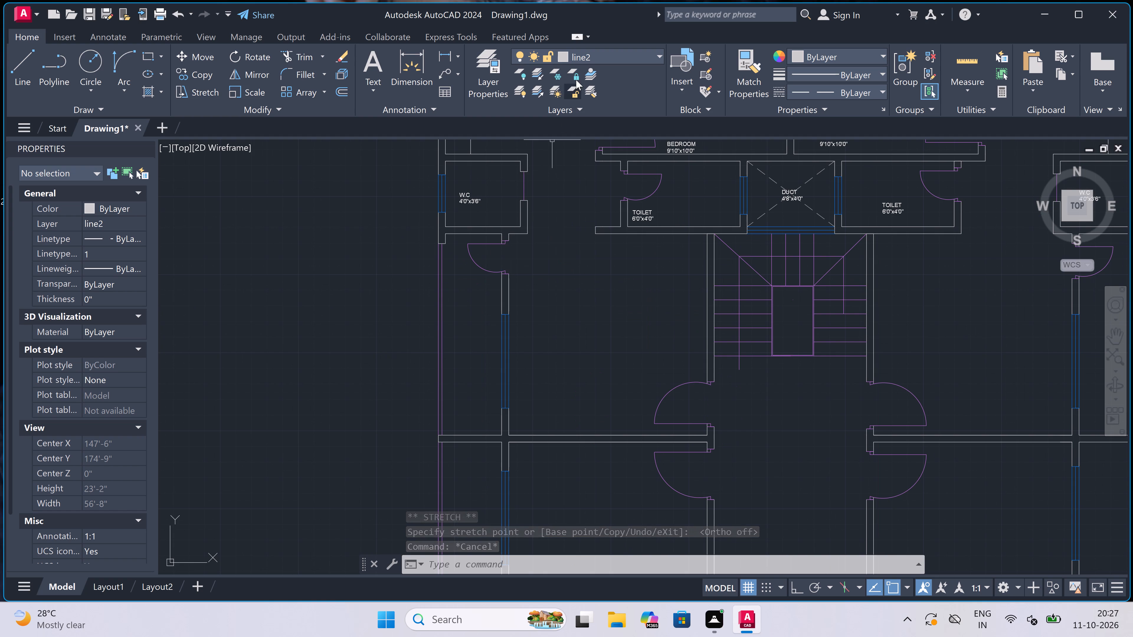
Make layer 0 current and add the multiline text label BALCONY 10'9"x3'0" in the upper-left apartment's balcony.
left_click(596, 54)
left_click(590, 68)
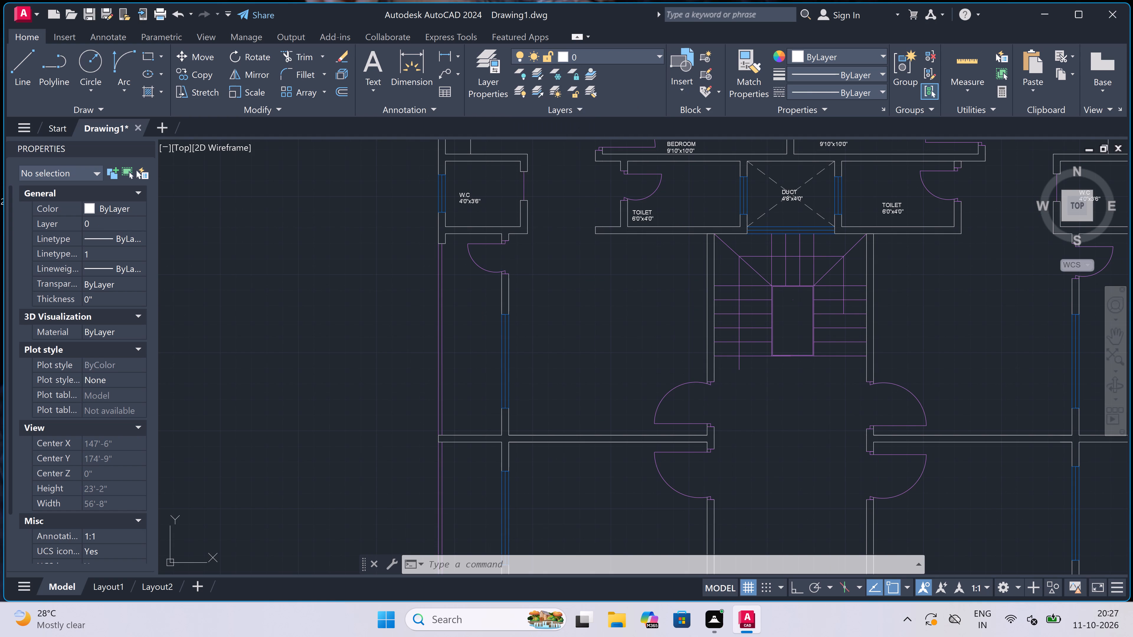
type("mt")
key("space")
scroll(475, 376, "up", 1)
left_click_drag(460, 393, 465, 393)
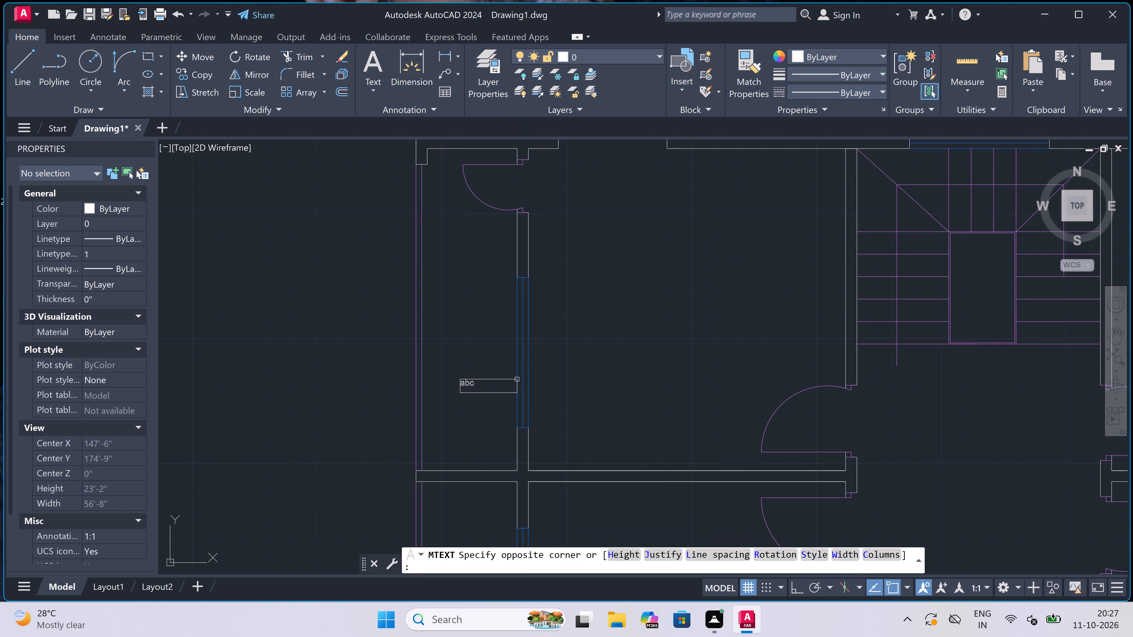
left_click(921, 377)
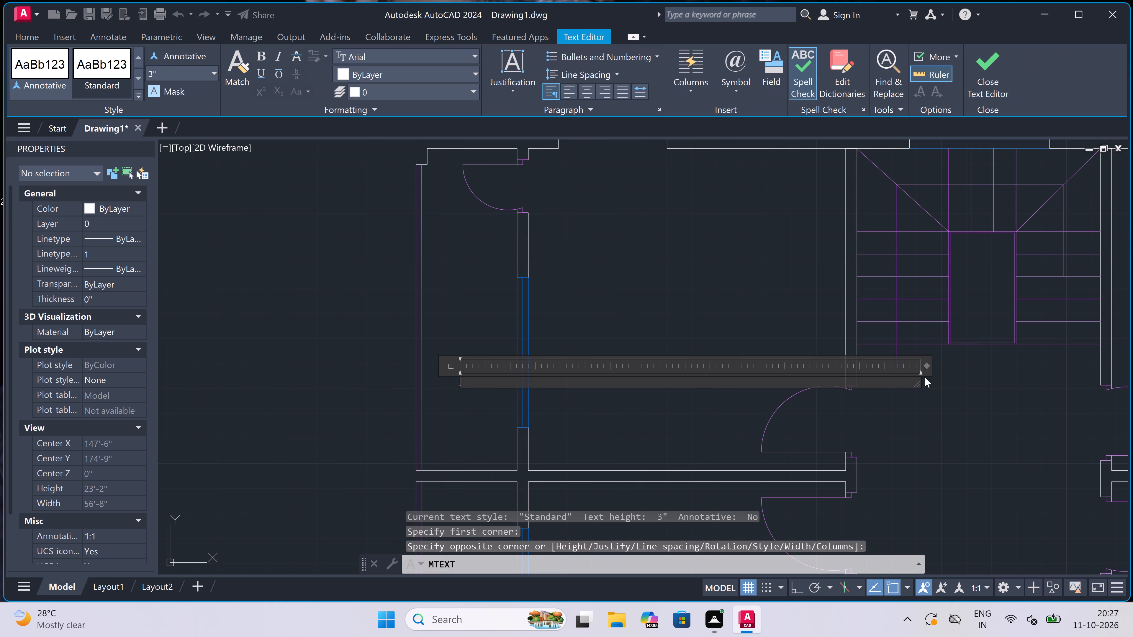
key("b")
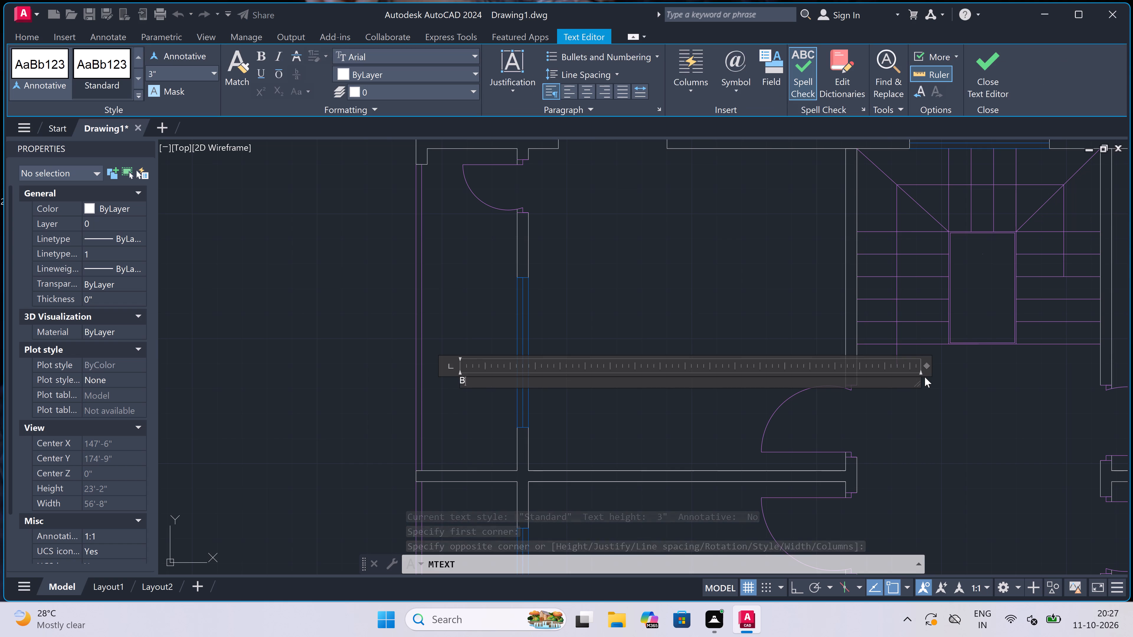
type("ALCONY")
key("Return")
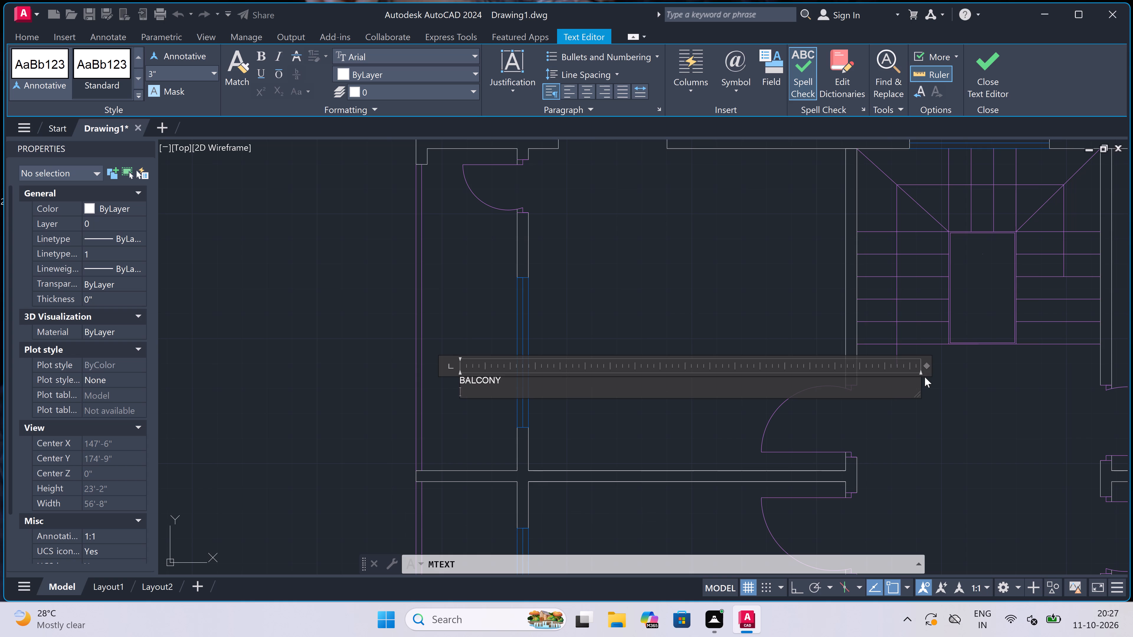
type("10'9")
type("3'0\"")
left_click(485, 446)
Turn Ortho on and rotate the upper-left BALCONY label 90° counterclockwise so it reads vertically.
left_click(471, 381)
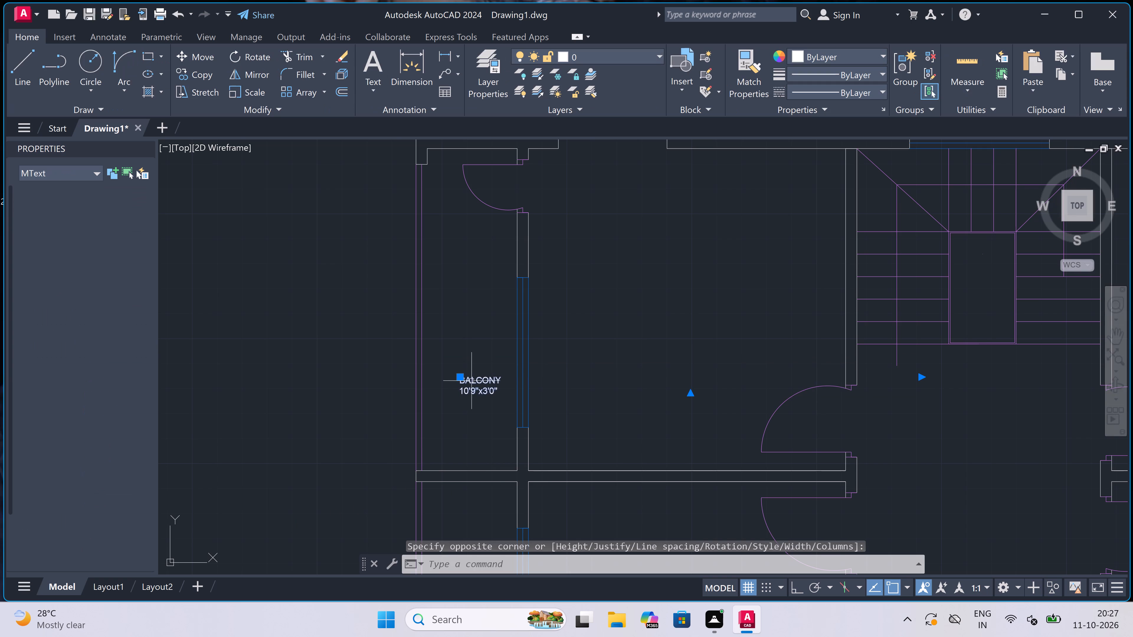
left_click(251, 55)
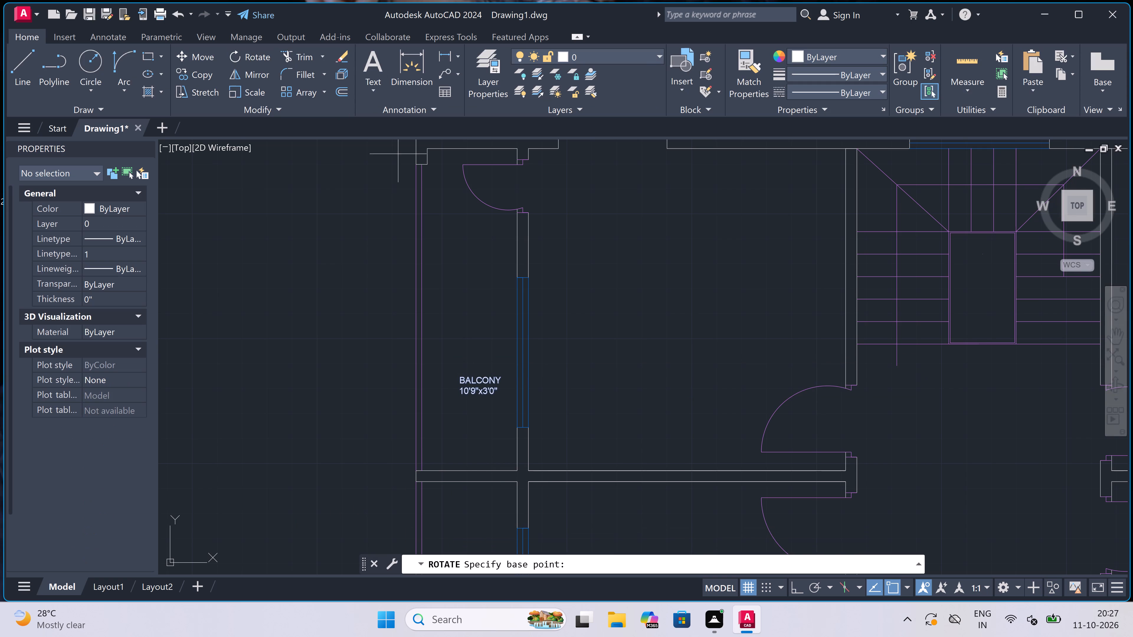
left_click(474, 385)
key("F8")
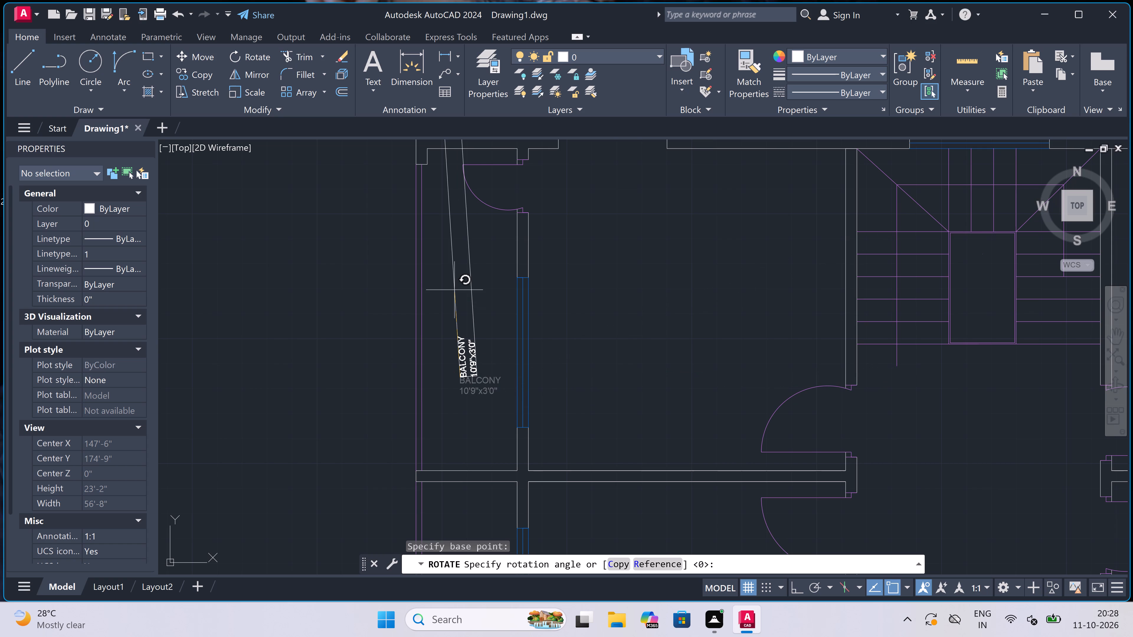
left_click(466, 308)
Add the multiline text label BALCONY 10'9"x3'0" in the upper-right apartment's balcony, beside the window.
scroll(469, 340, "down", 5)
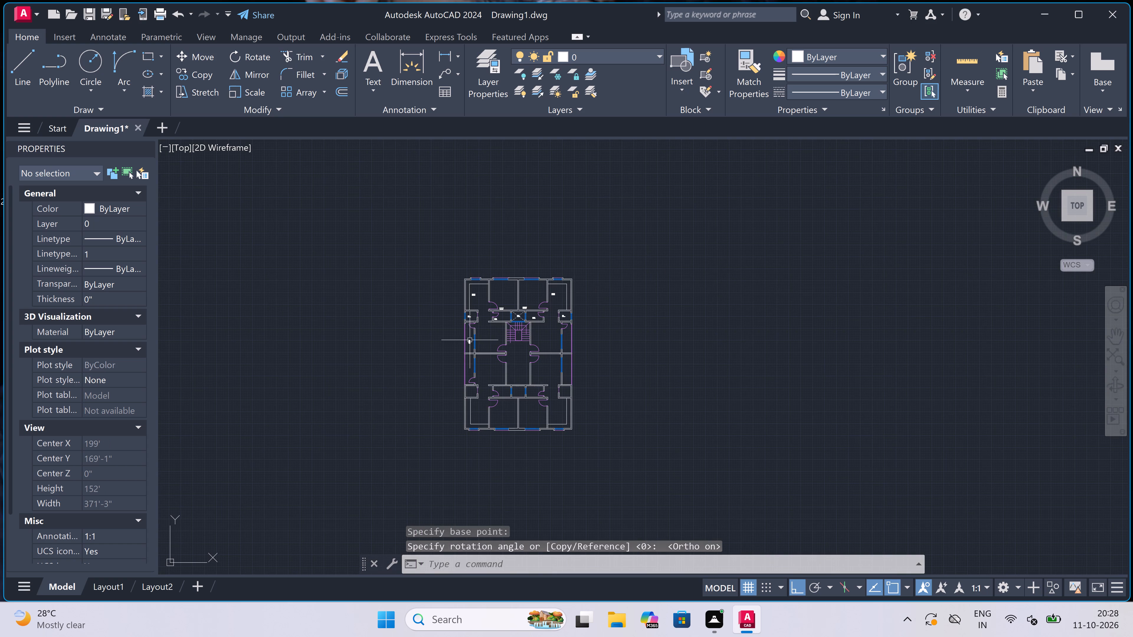
scroll(576, 346, "up", 3)
scroll(525, 324, "up", 2)
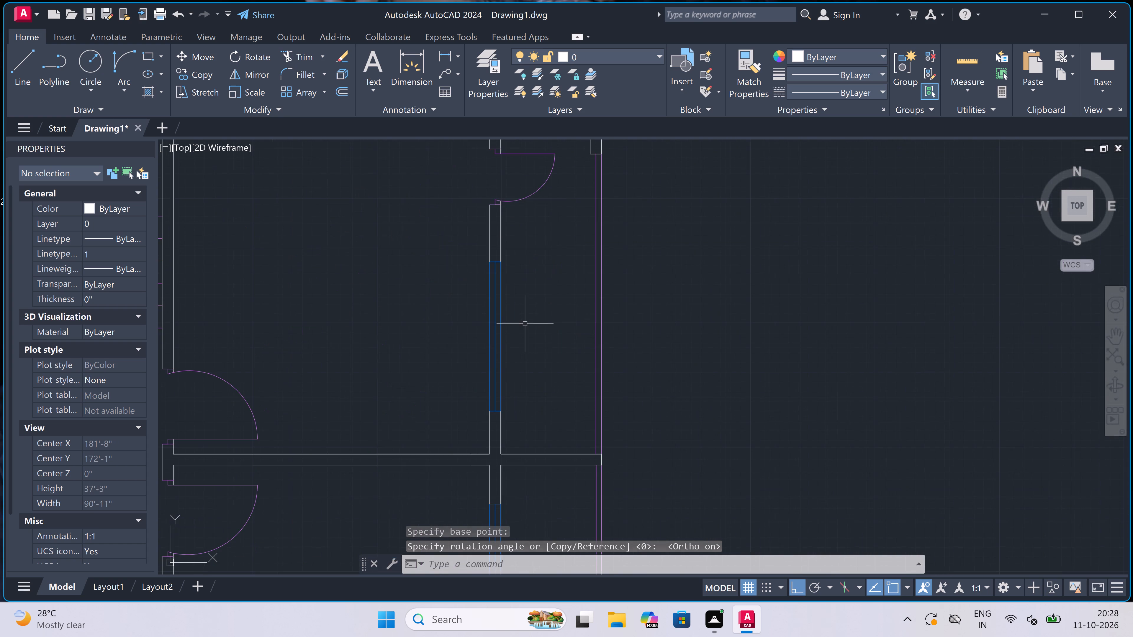
scroll(534, 327, "down", 3)
scroll(563, 339, "up", 2)
scroll(511, 327, "up", 1)
key("space")
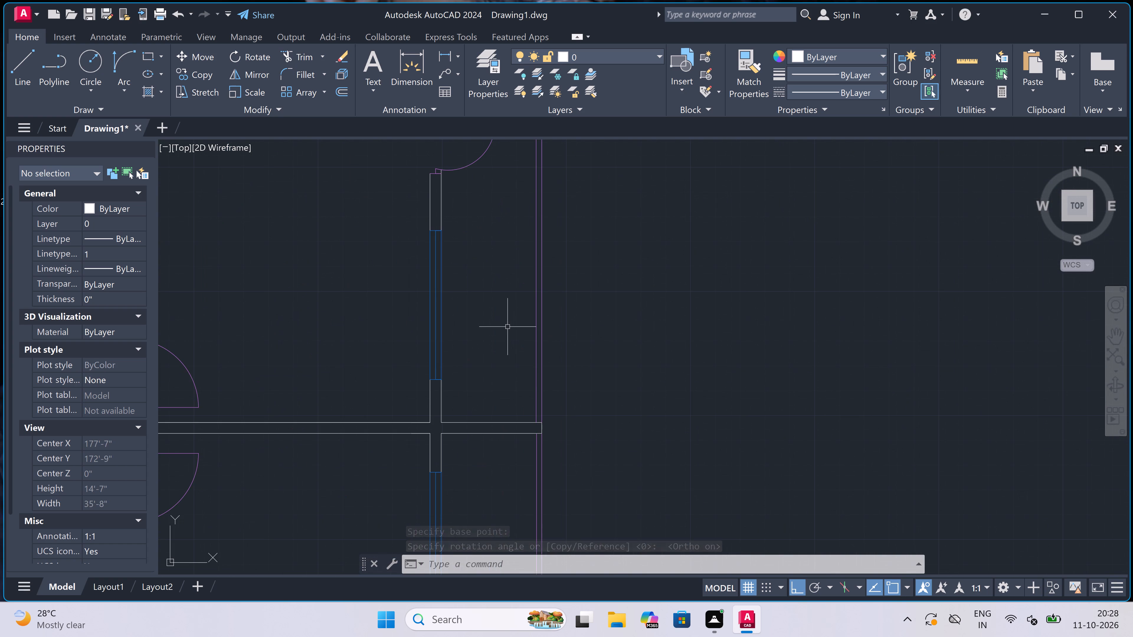
key("Escape")
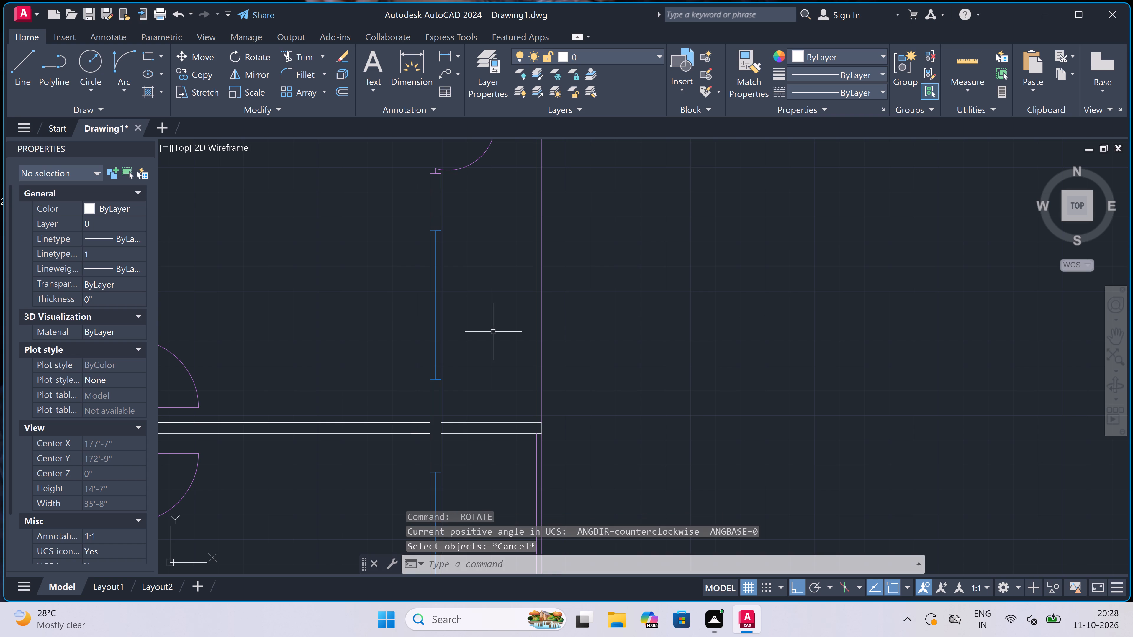
key("m")
key("t")
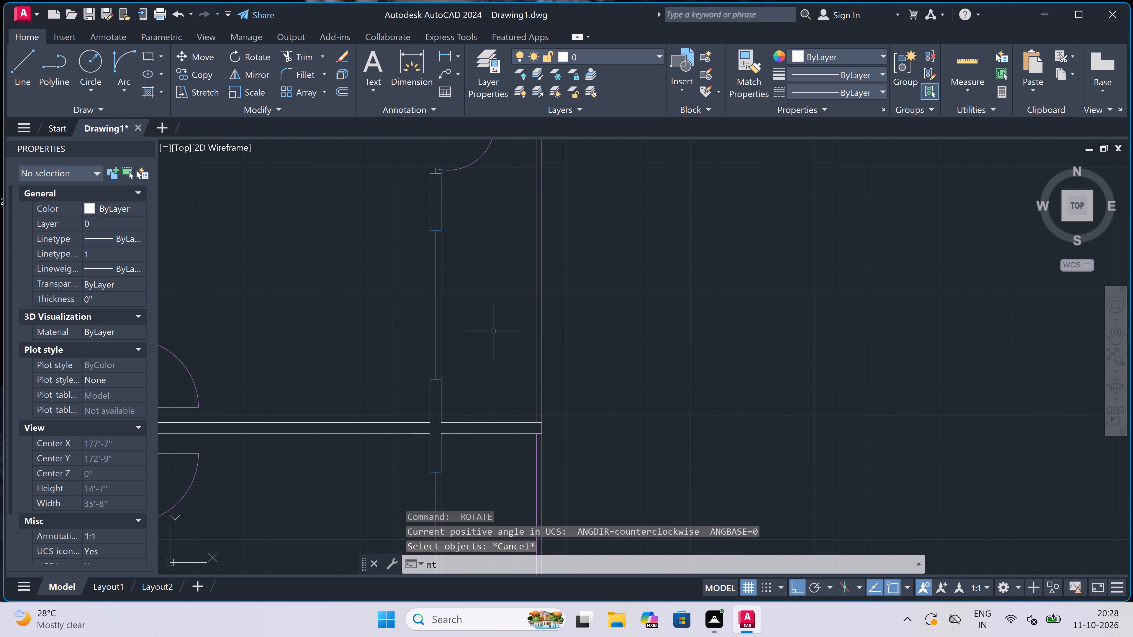
key("space")
left_click(488, 338)
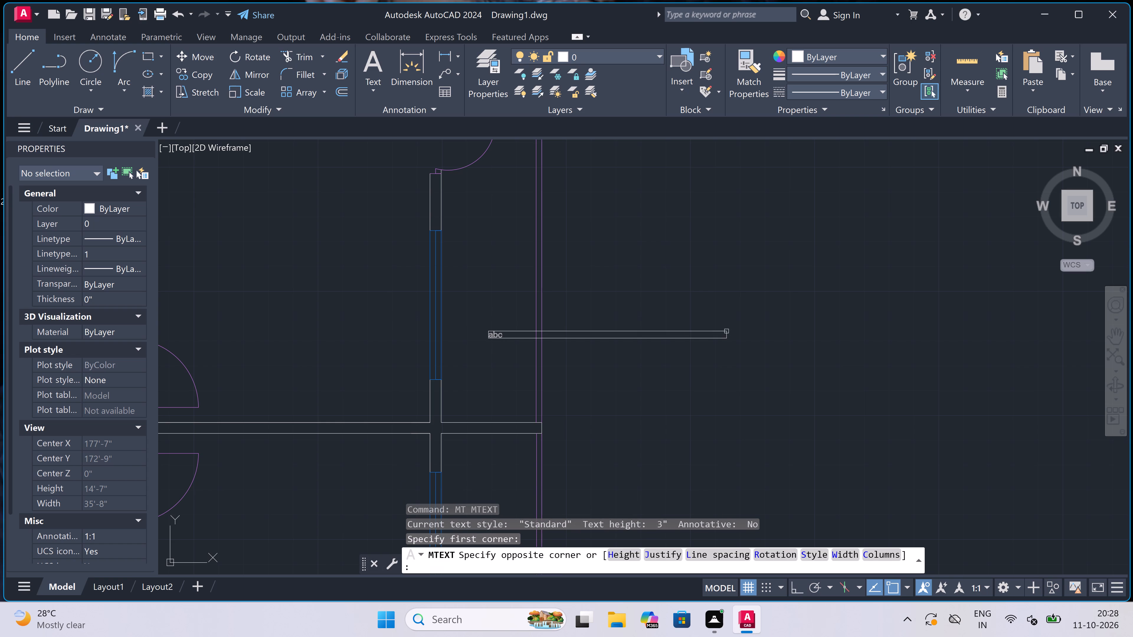
left_click(845, 328)
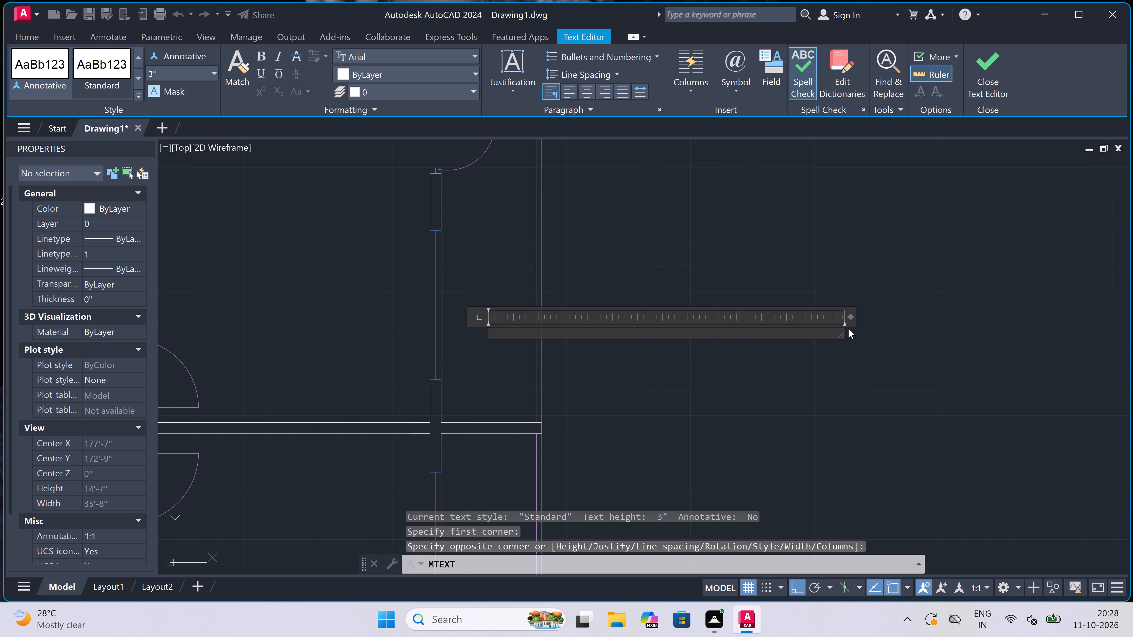
type("BALCONY")
key("Return")
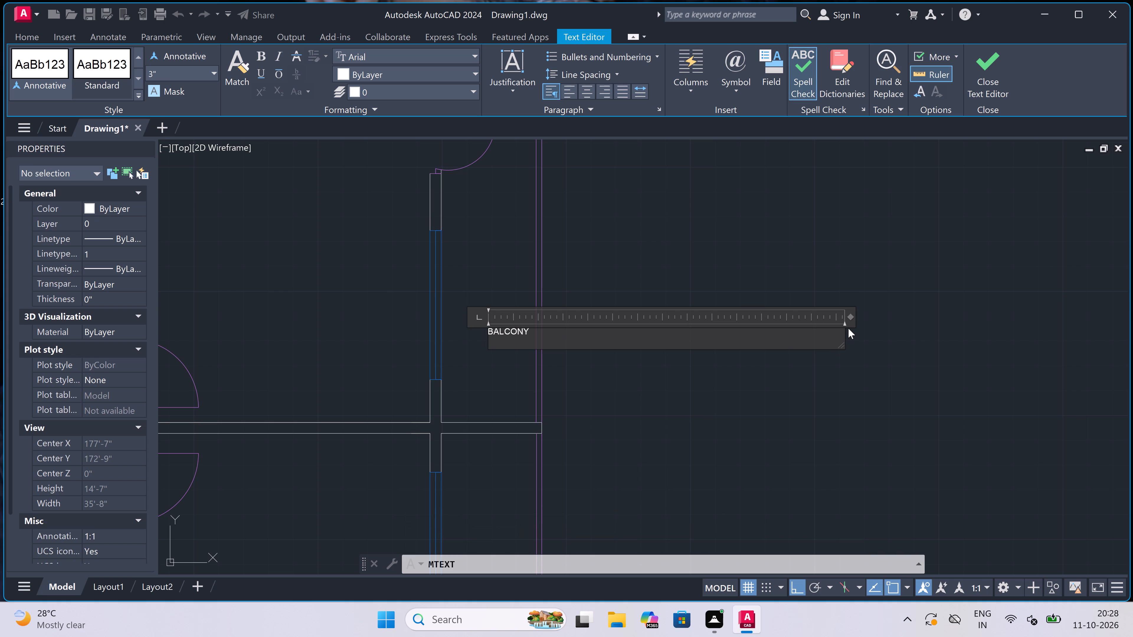
type("10'9")
key("x")
type("3'0\"")
left_click_drag(470, 378, 473, 378)
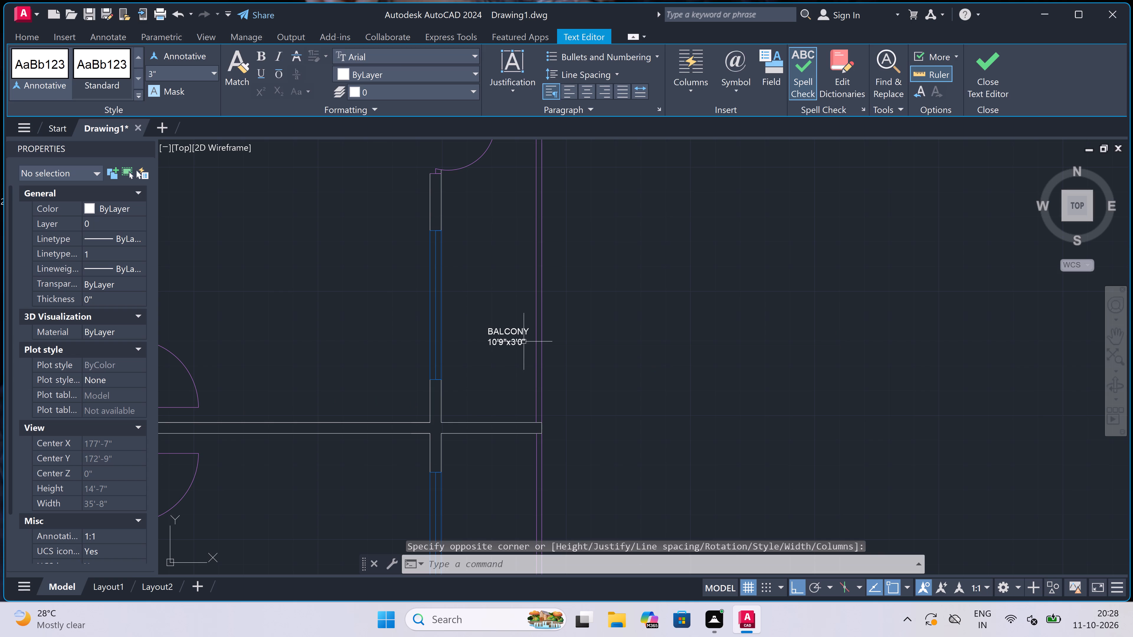
Rotate the upper-right BALCONY label 90° counterclockwise about a point on its text.
left_click(510, 342)
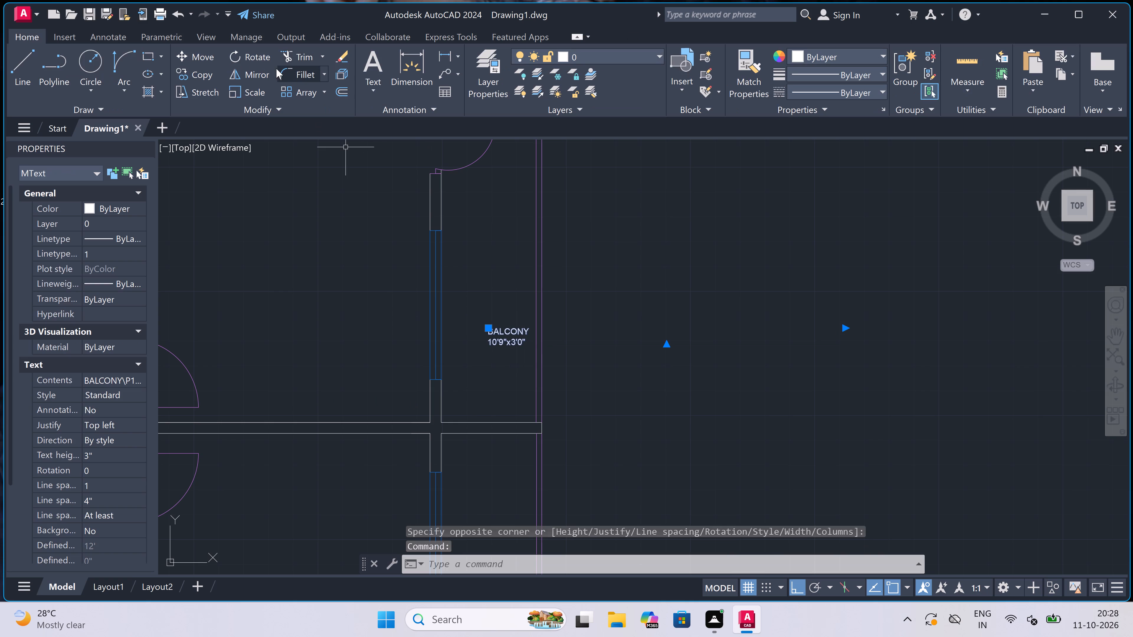
left_click(256, 58)
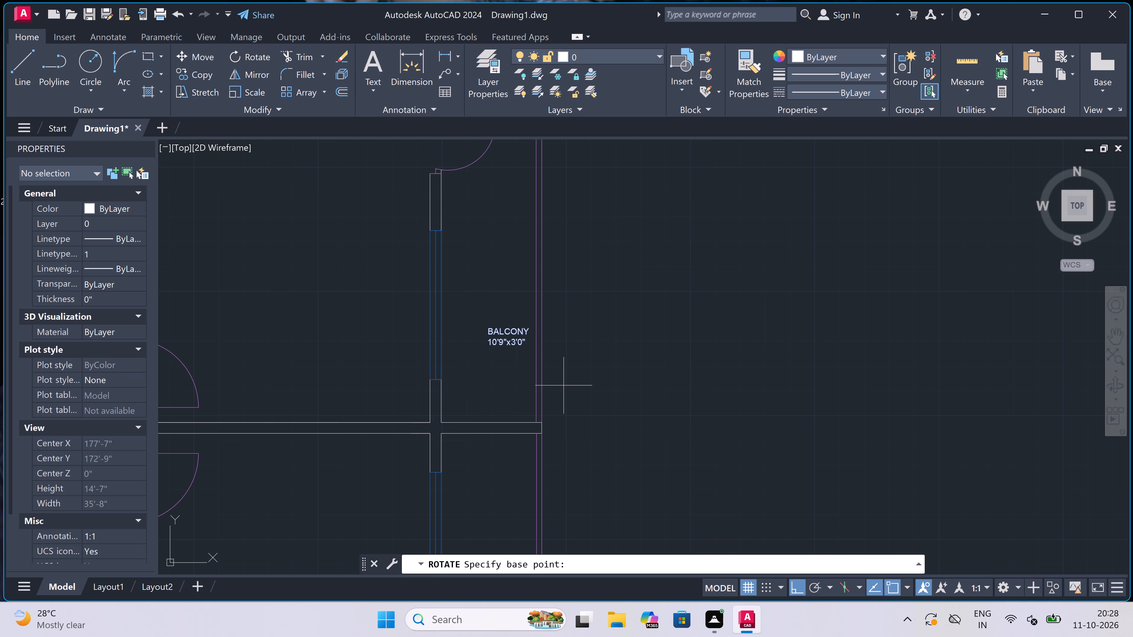
left_click_drag(500, 343, 499, 335)
left_click(475, 271)
Add the multiline text label BALCONY 10'9"x3'0" in the lower-right apartment's balcony, near the window's lower end.
scroll(487, 297, "down", 4)
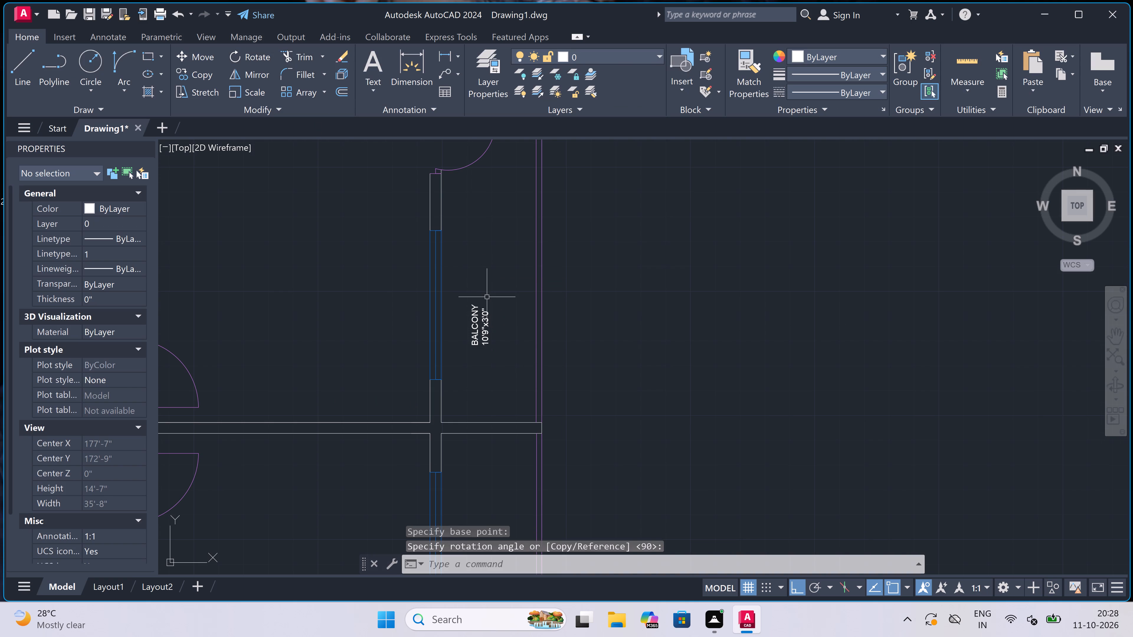
scroll(483, 353, "up", 3)
scroll(482, 290, "up", 1)
key("space")
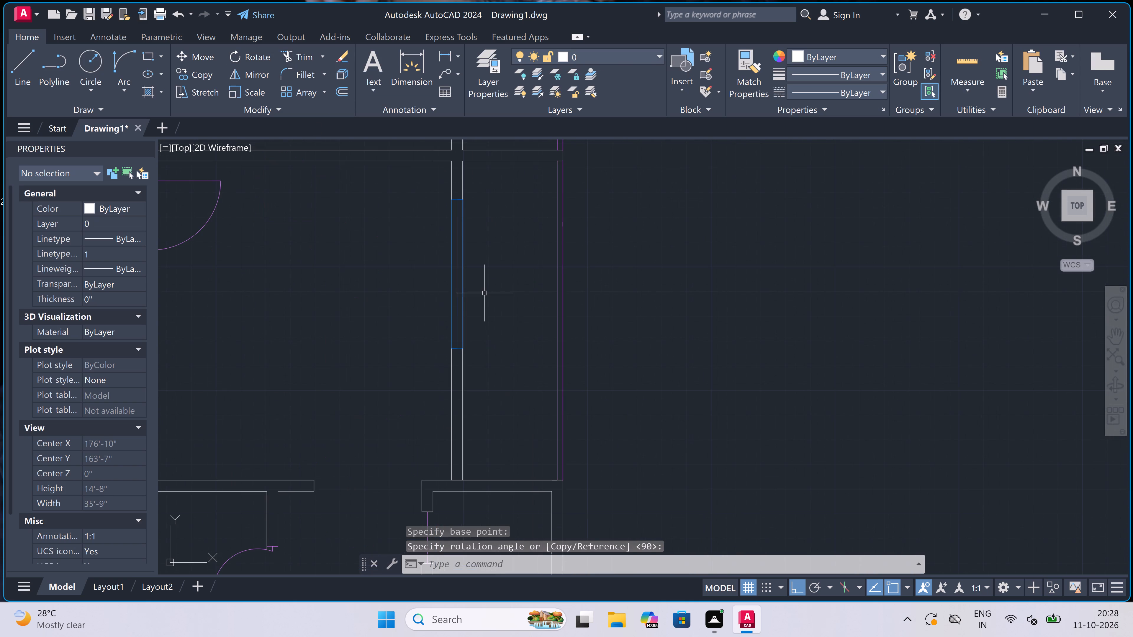
key("Escape")
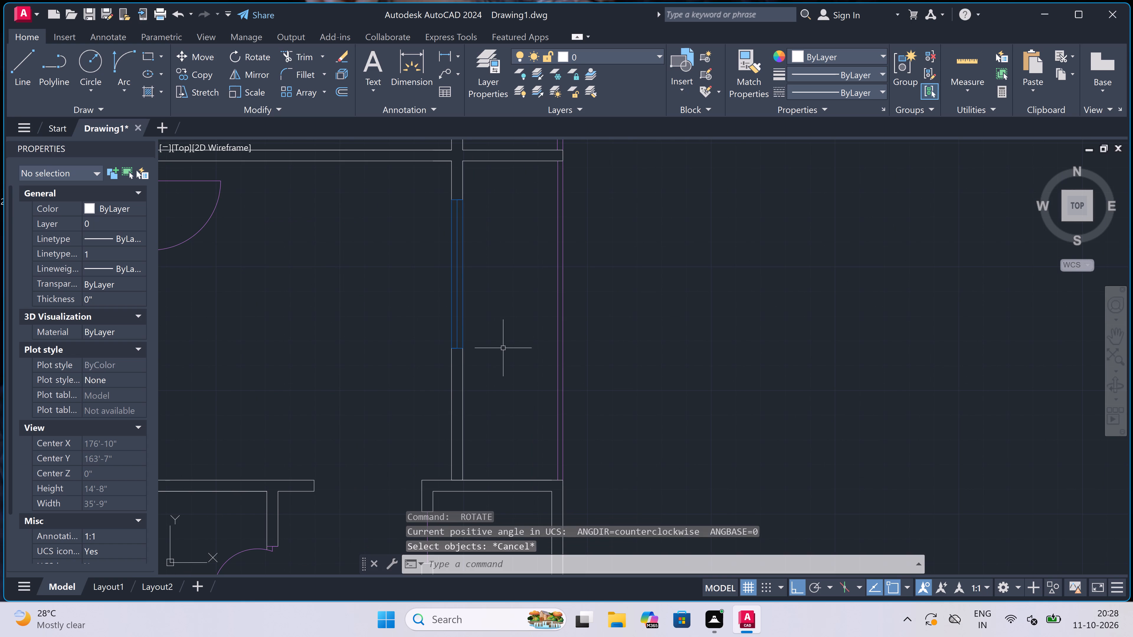
type("mt")
key("space")
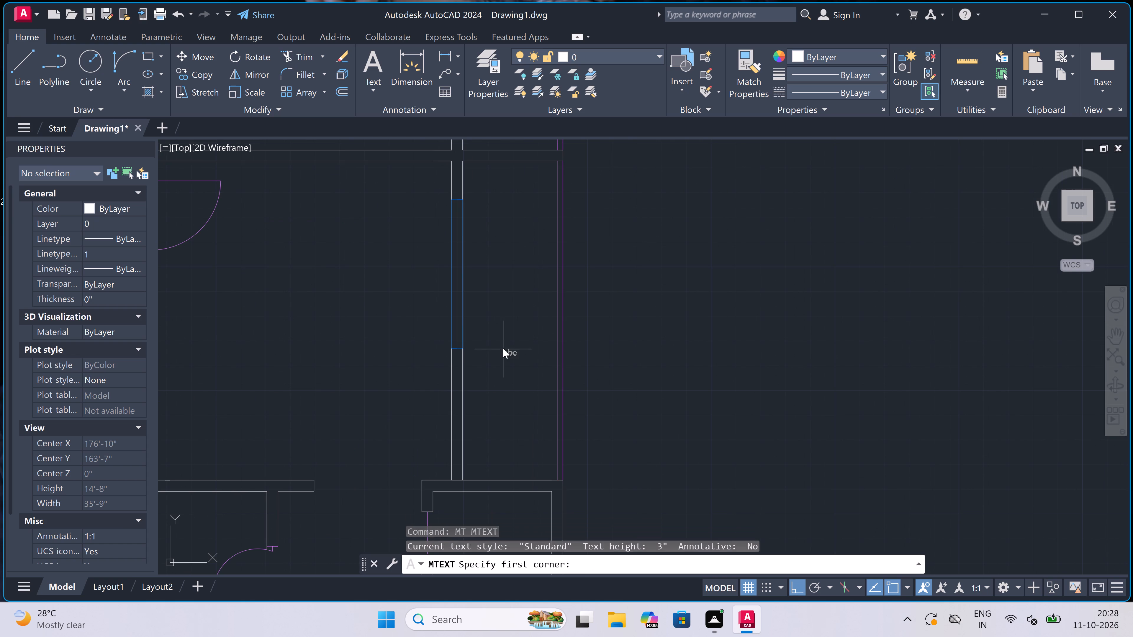
left_click(503, 348)
left_click(931, 329)
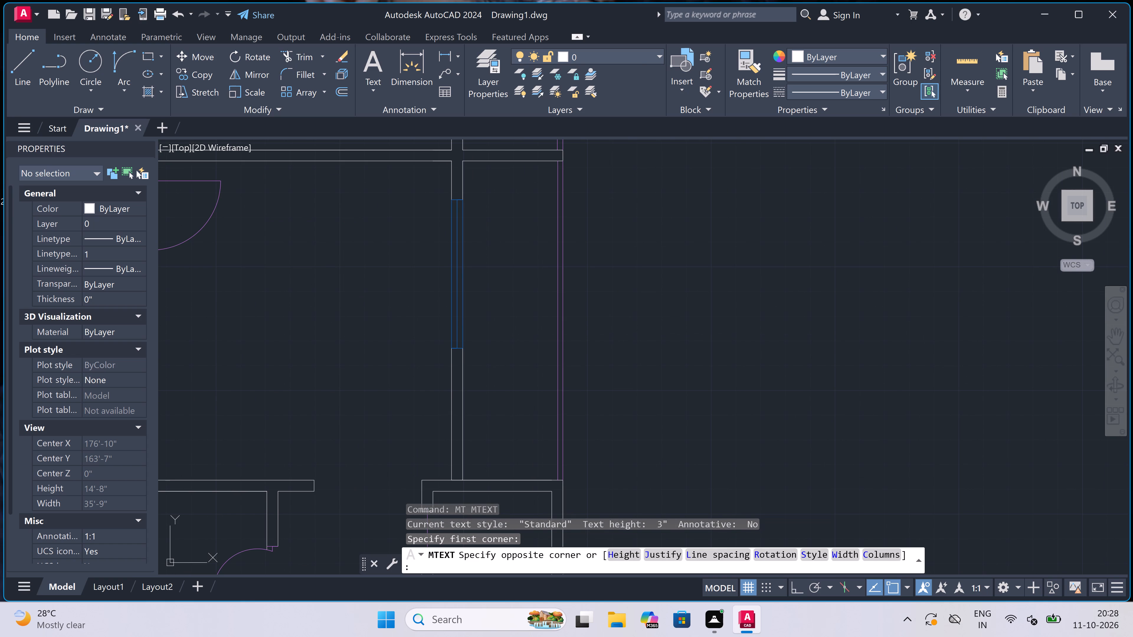
scroll(520, 311, "up", 1)
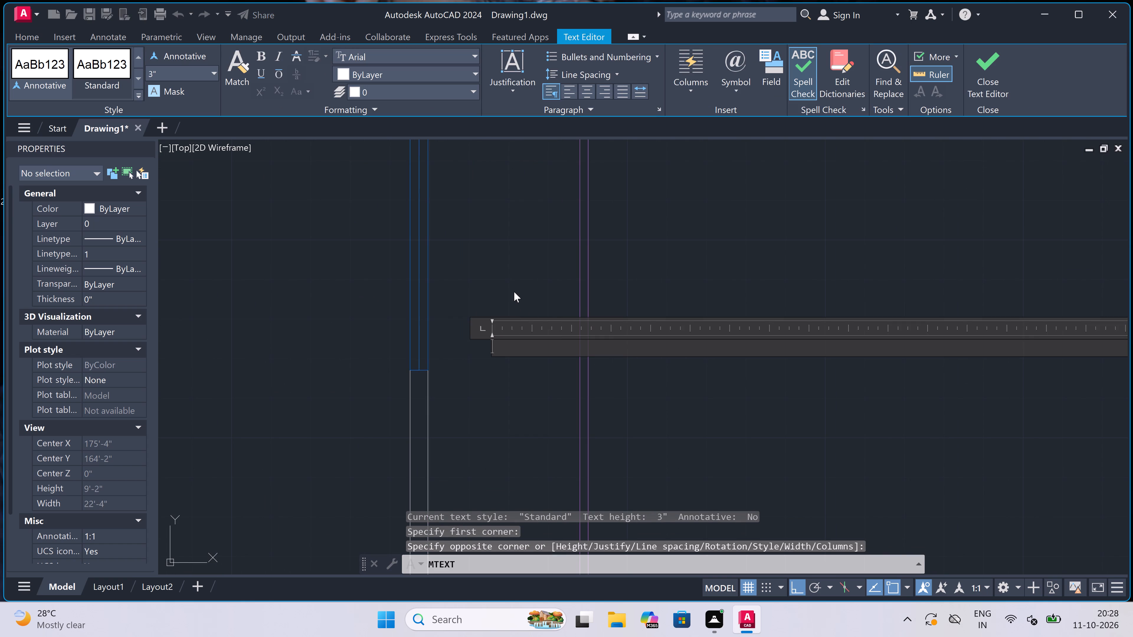
type("BA")
key("l")
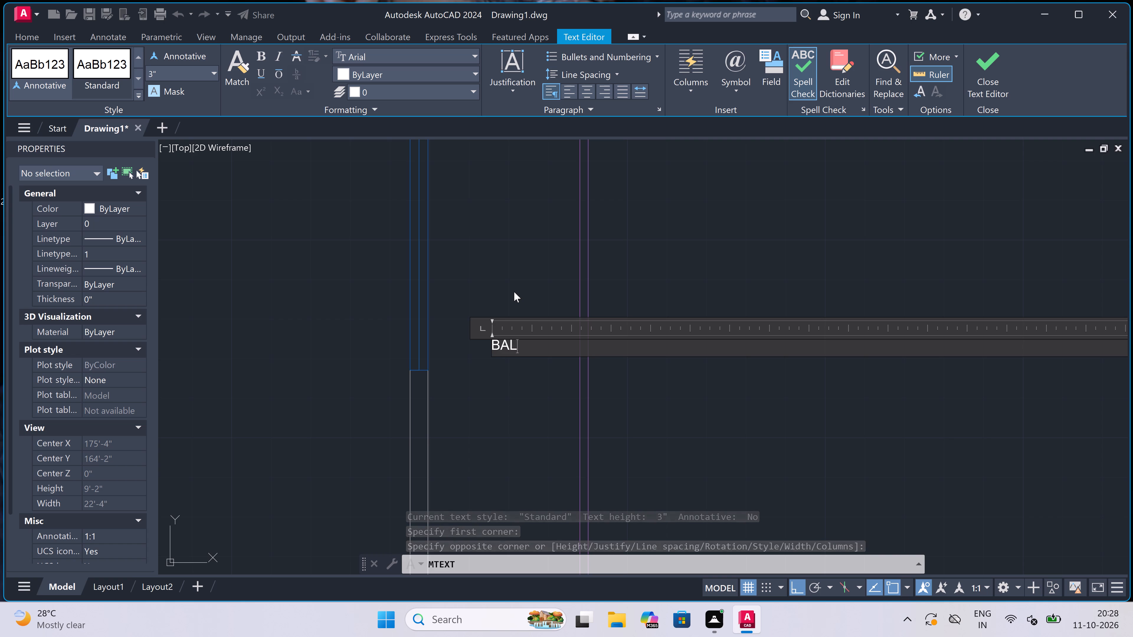
type("CONY")
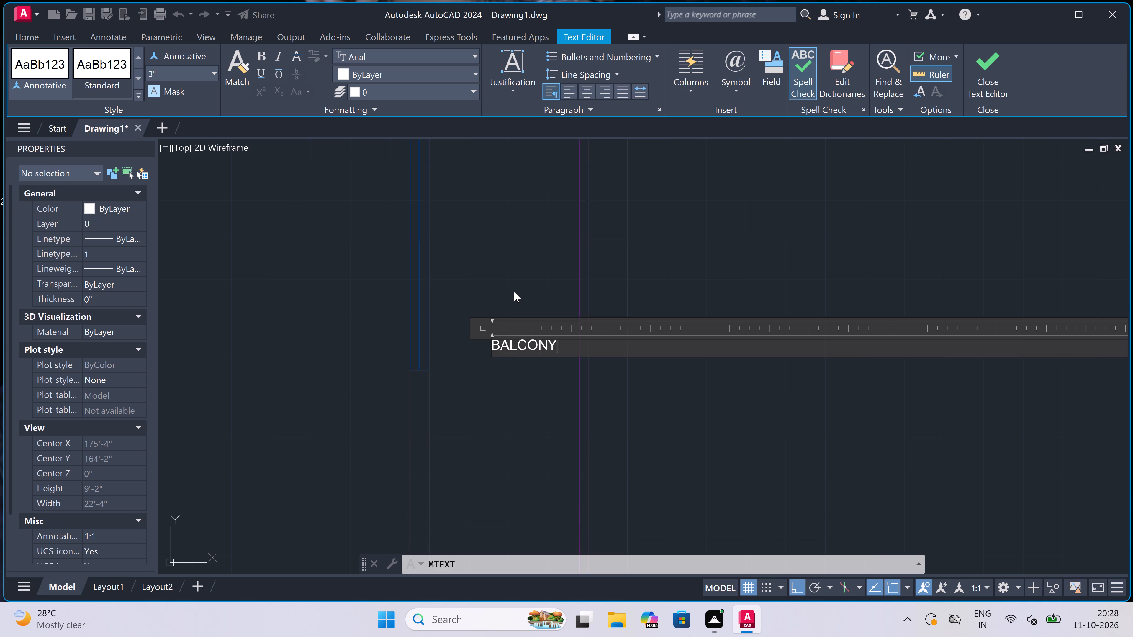
key("Return")
type("10'9")
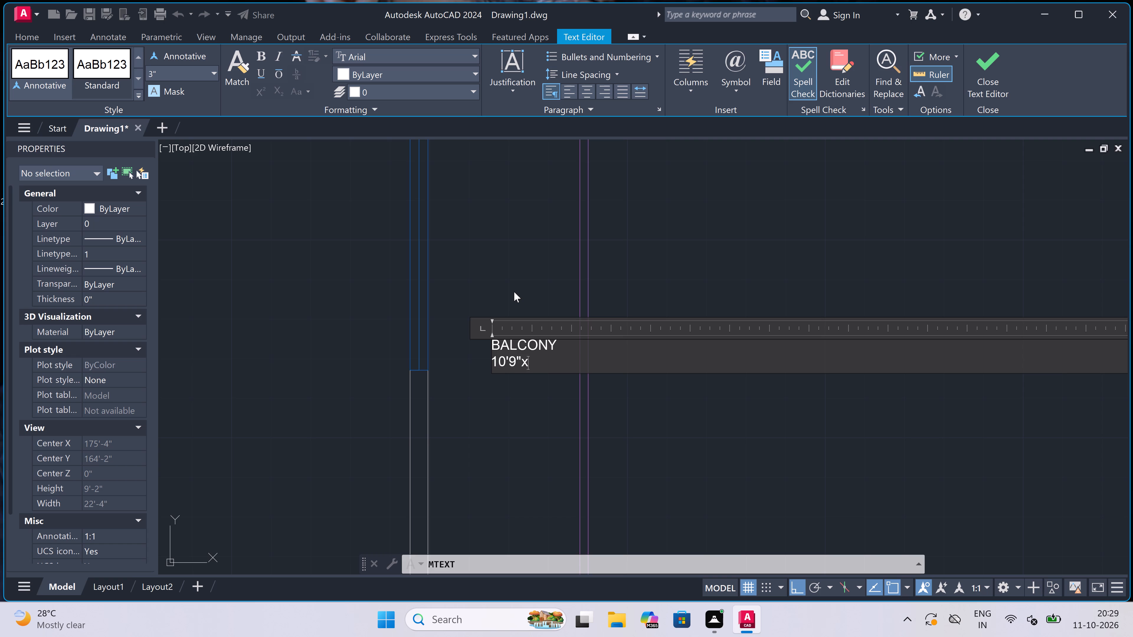
type("3'0'")
key("BackSpace")
key("shift+quotedbl")
left_click(532, 405)
Rotate the lower-right BALCONY label 90° counterclockwise about a point on its text so it reads vertically.
left_click(527, 349)
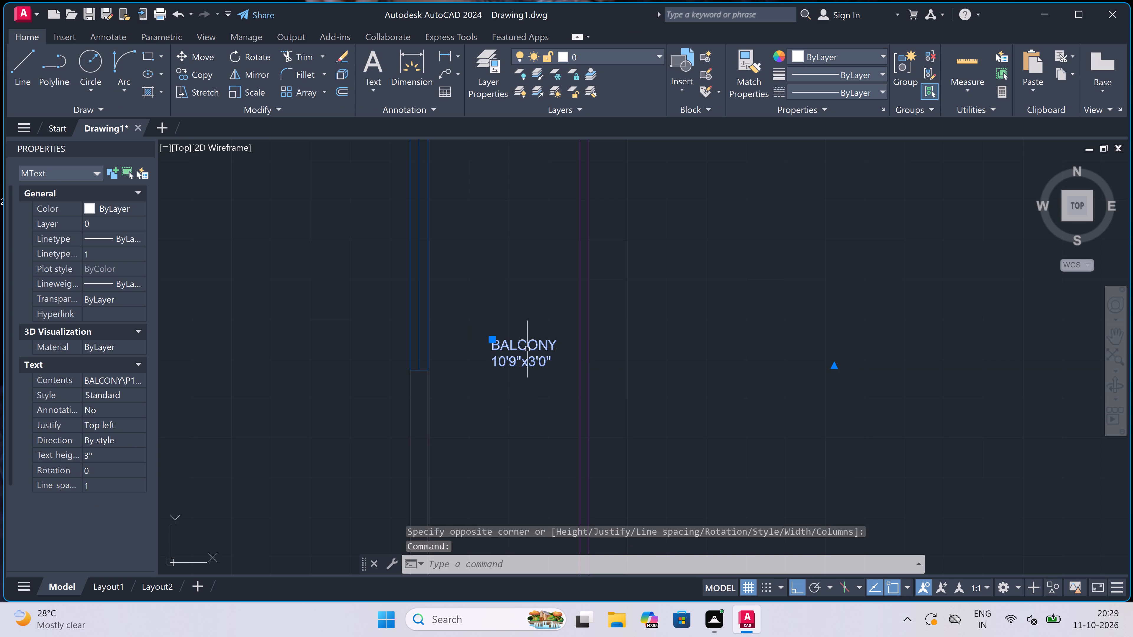
left_click(249, 55)
scroll(645, 391, "down", 4)
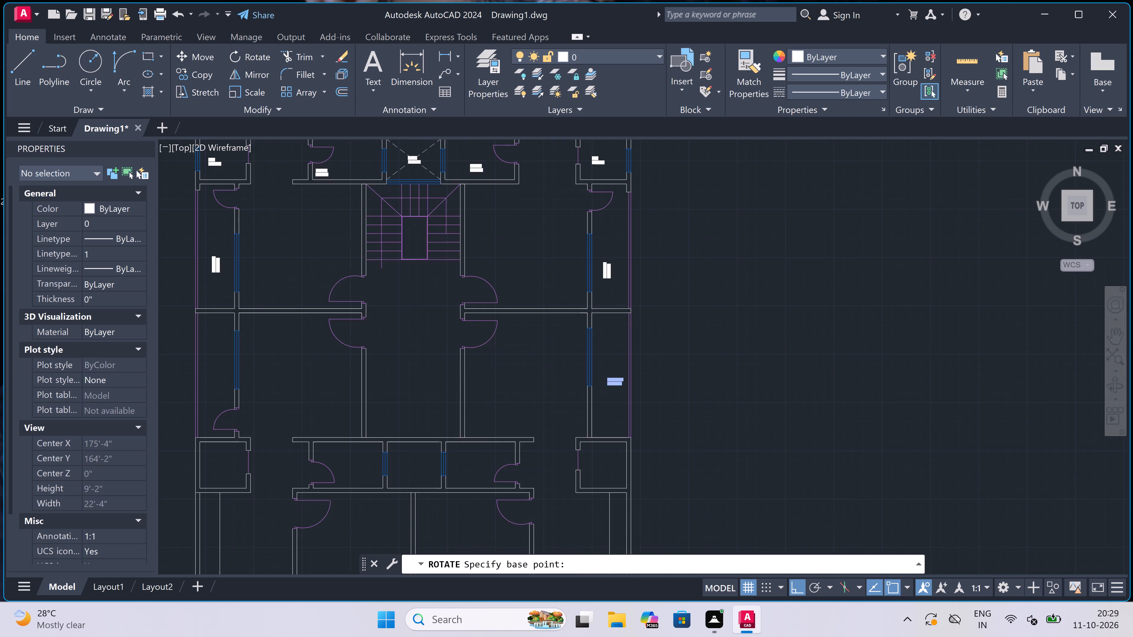
scroll(619, 365, "up", 3)
left_click(645, 450)
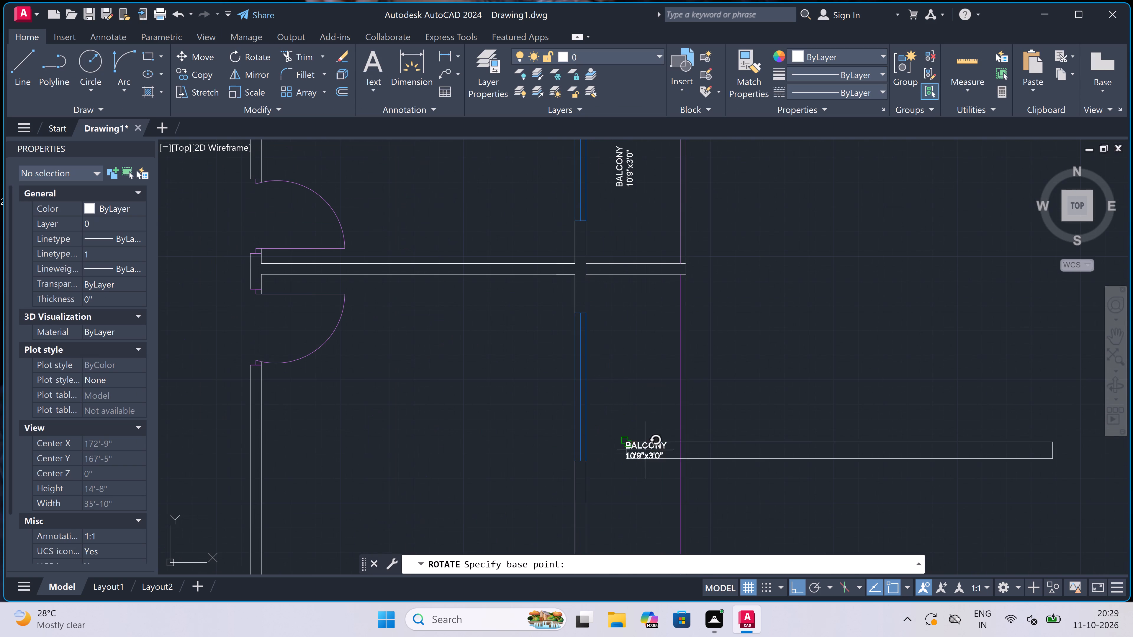
left_click(616, 390)
Add the multiline text label W.C 4'0"x3'6" in the small room below the lower-right apartment's balcony.
scroll(616, 390, "down", 4)
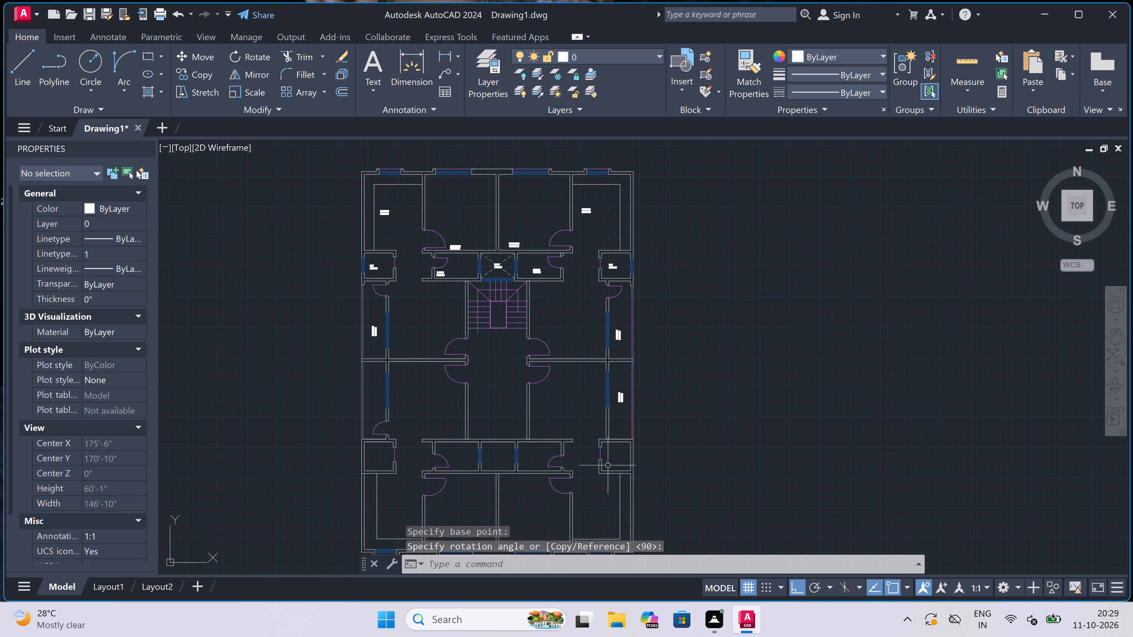
scroll(614, 476, "up", 3)
key("space")
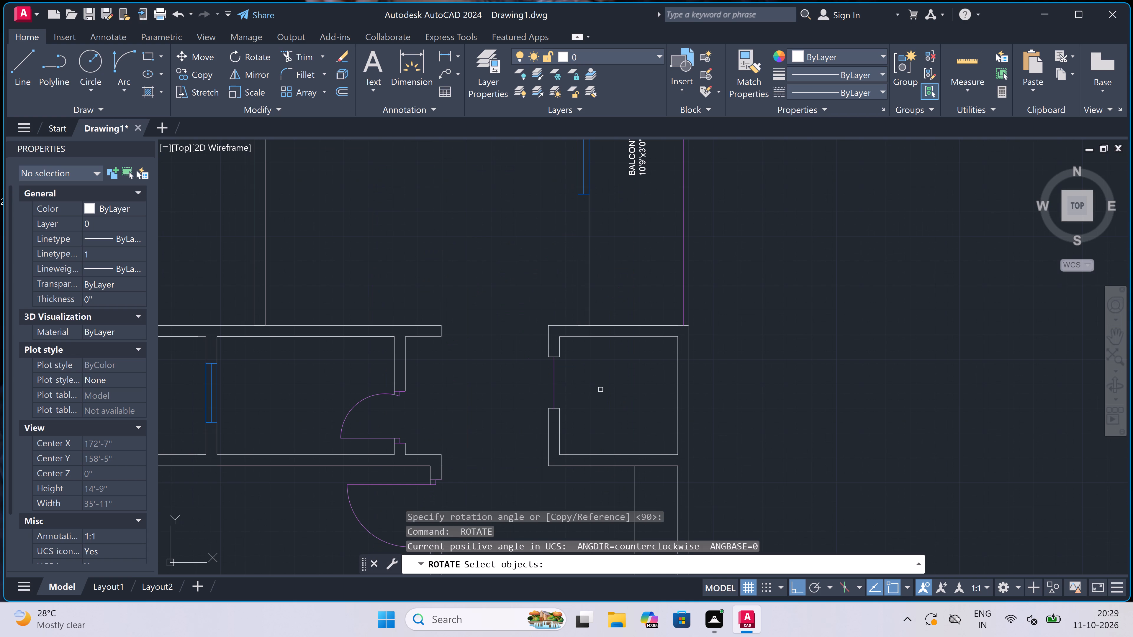
key("Escape")
type("mt")
key("space")
left_click(604, 400)
left_click(865, 398)
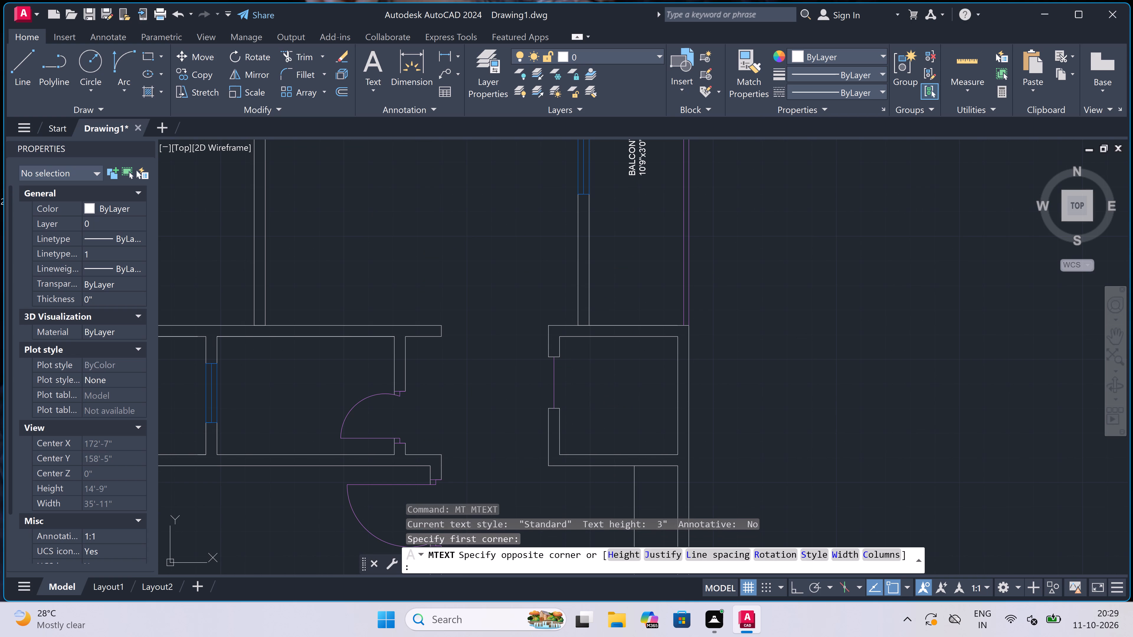
scroll(748, 454, "up", 3)
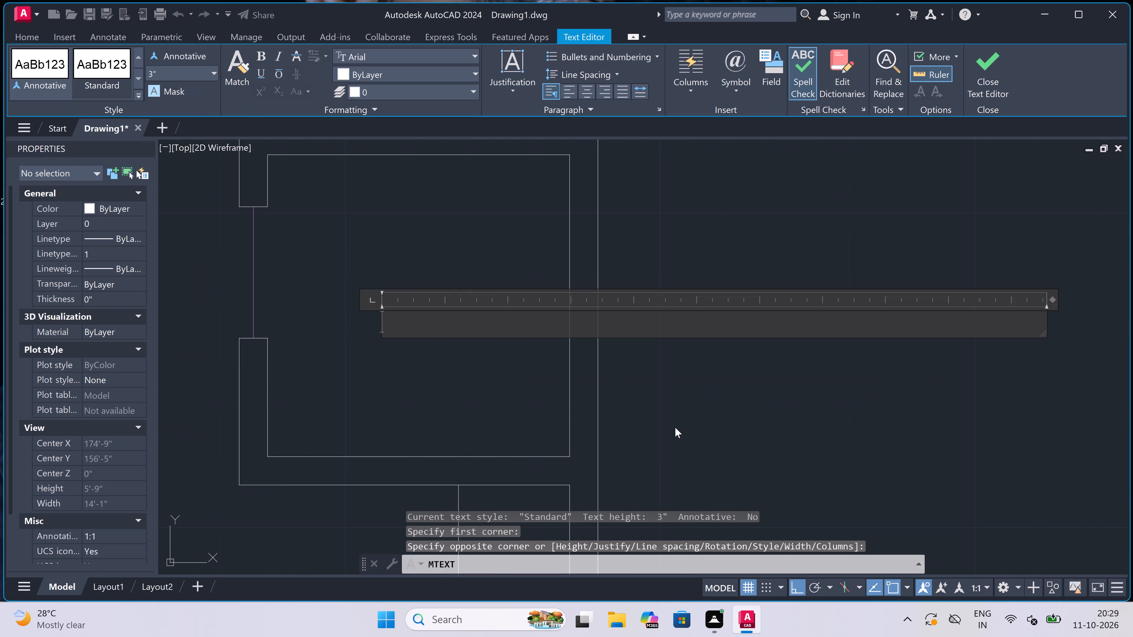
type("W.")
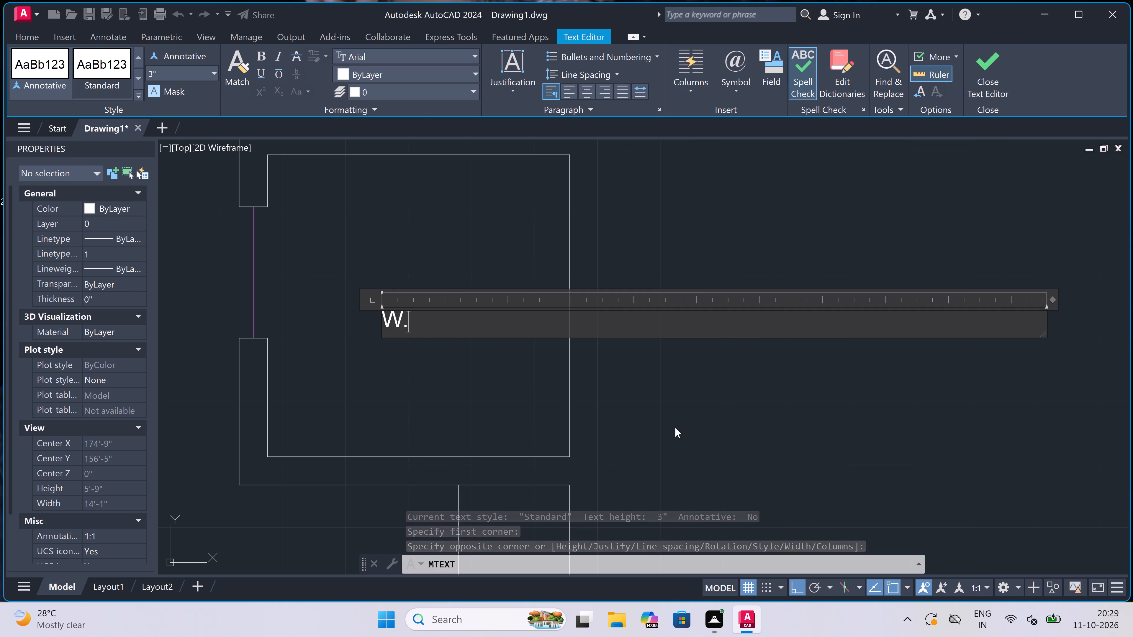
key("c")
key("Return")
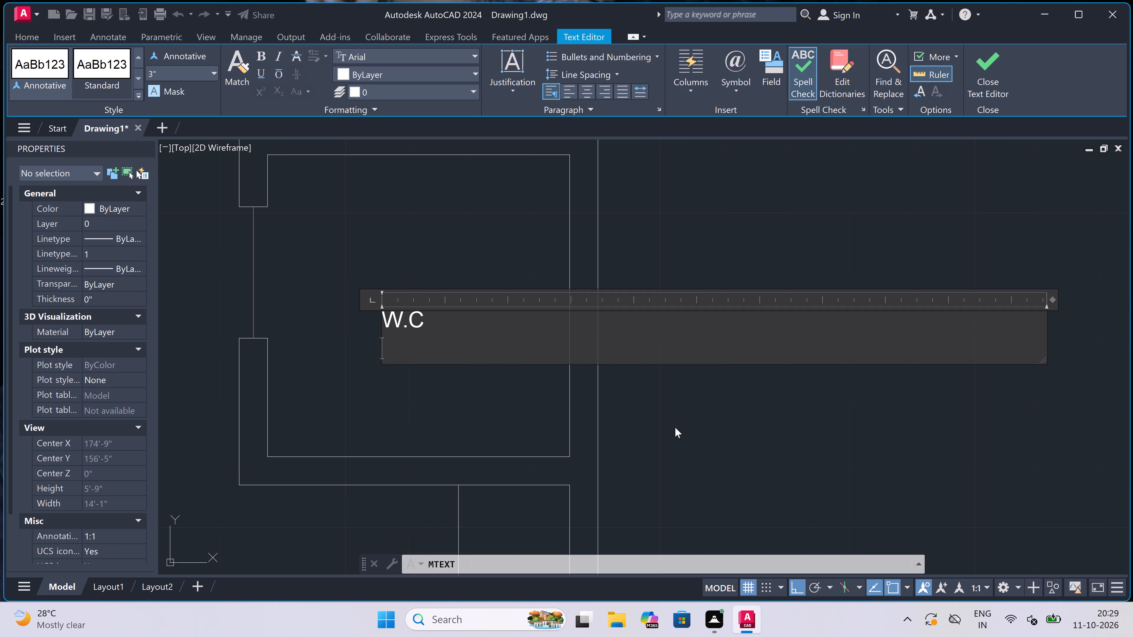
type("4'0")
type("3'9")
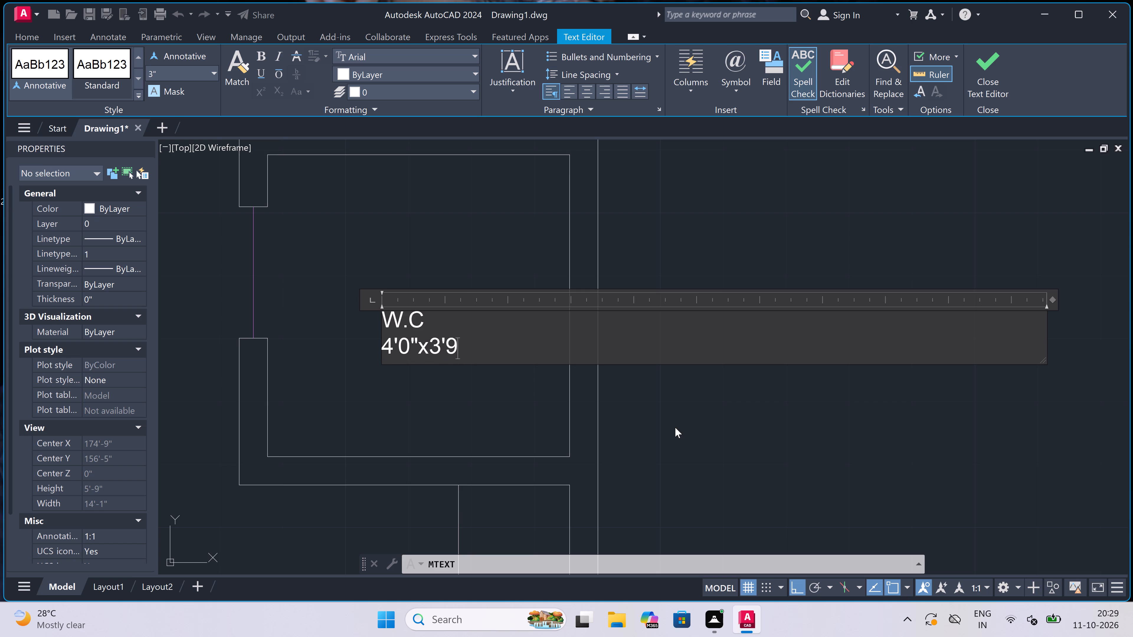
key("BackSpace")
key("6")
key("shift+quotedbl")
left_click(487, 392)
Add the multiline text label KITCHEN 8'0"x10'0" in the lower-right corner room below the W.C.
scroll(485, 340, "down", 5)
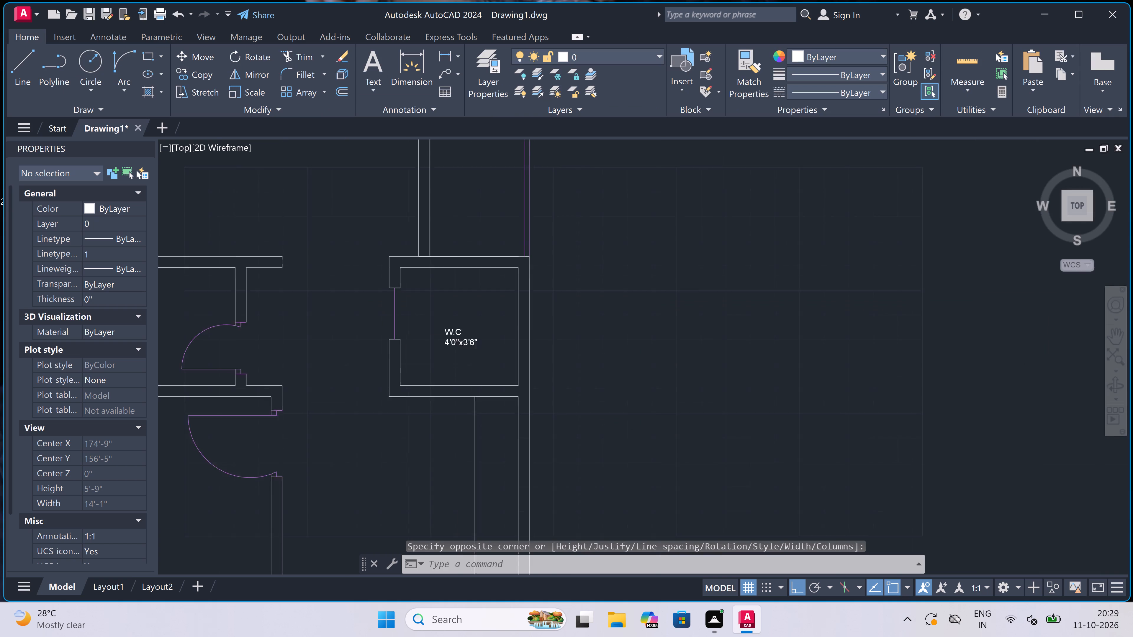
scroll(485, 340, "down", 2)
scroll(489, 387, "up", 3)
scroll(388, 325, "up", 1)
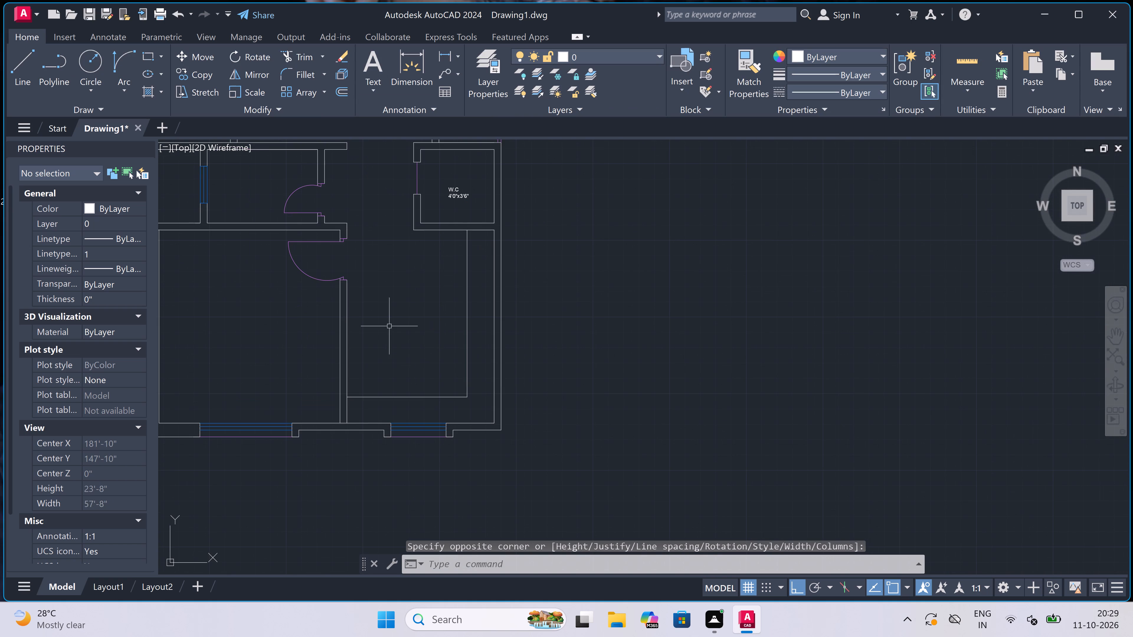
key("space")
left_click_drag(382, 322, 392, 322)
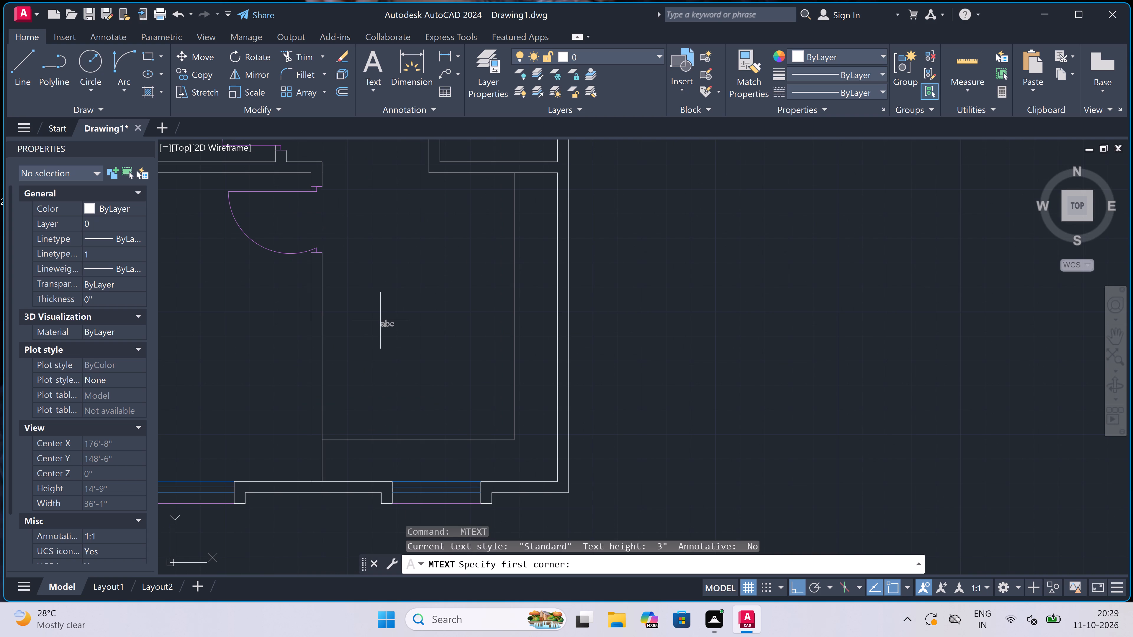
left_click(846, 335)
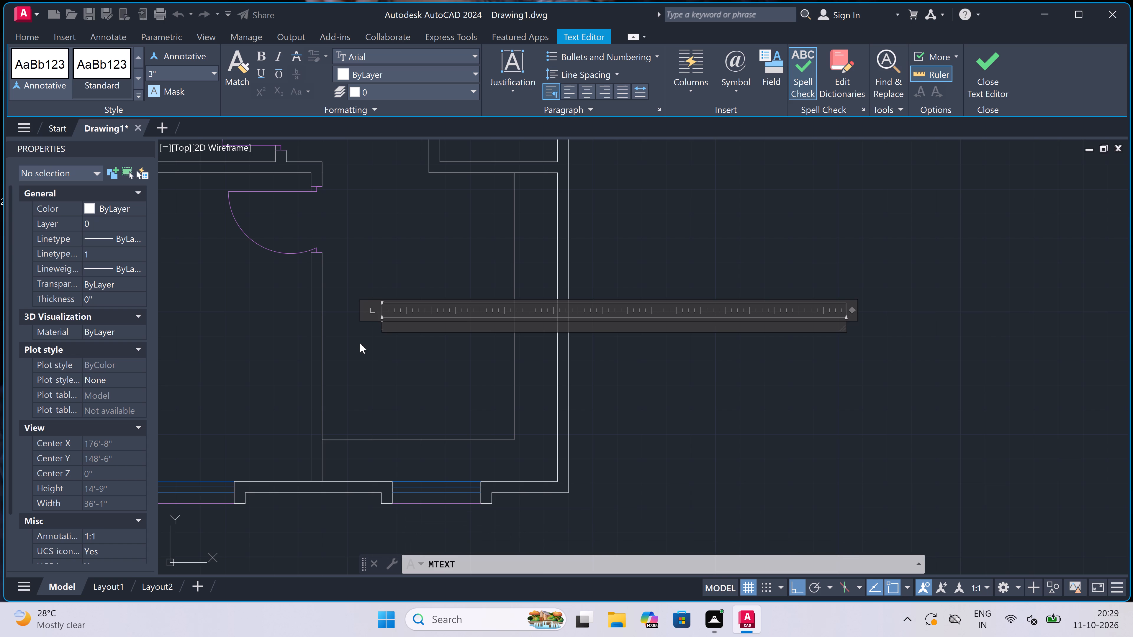
type("KITCHEN")
key("Return")
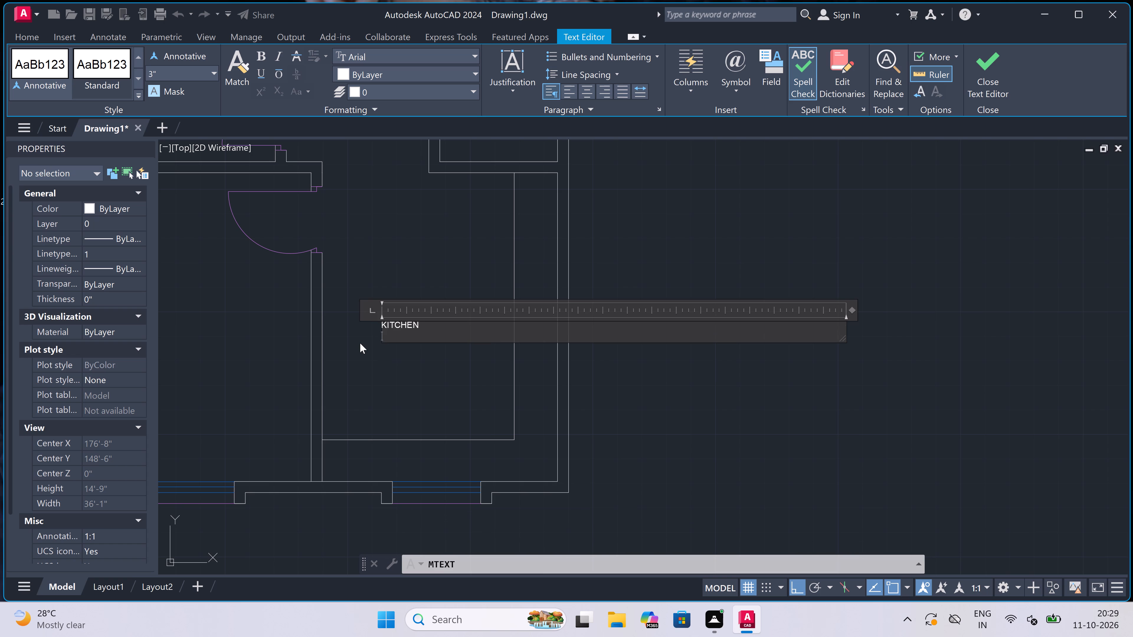
type("8'0")
type("10'0\"")
left_click_drag(395, 367, 400, 365)
Add the multiline text label BEDROOM 9'10"x10'0" in the lower-right apartment's bottom room, beside the kitchen.
scroll(489, 338, "down", 5)
scroll(458, 338, "up", 4)
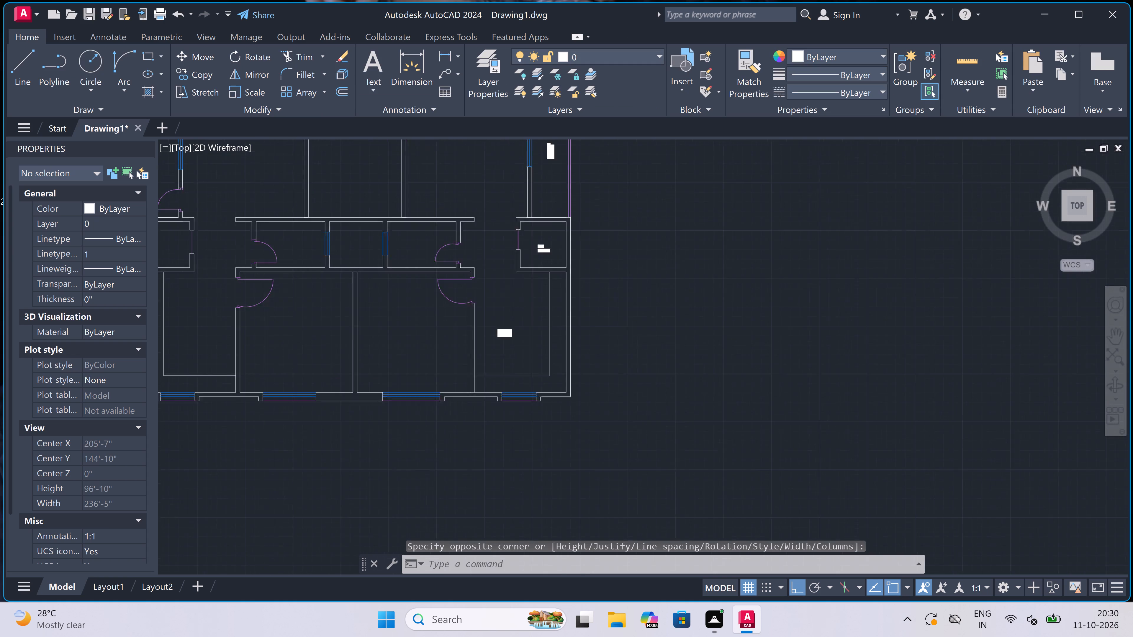
scroll(339, 244, "down", 3)
scroll(313, 213, "up", 4)
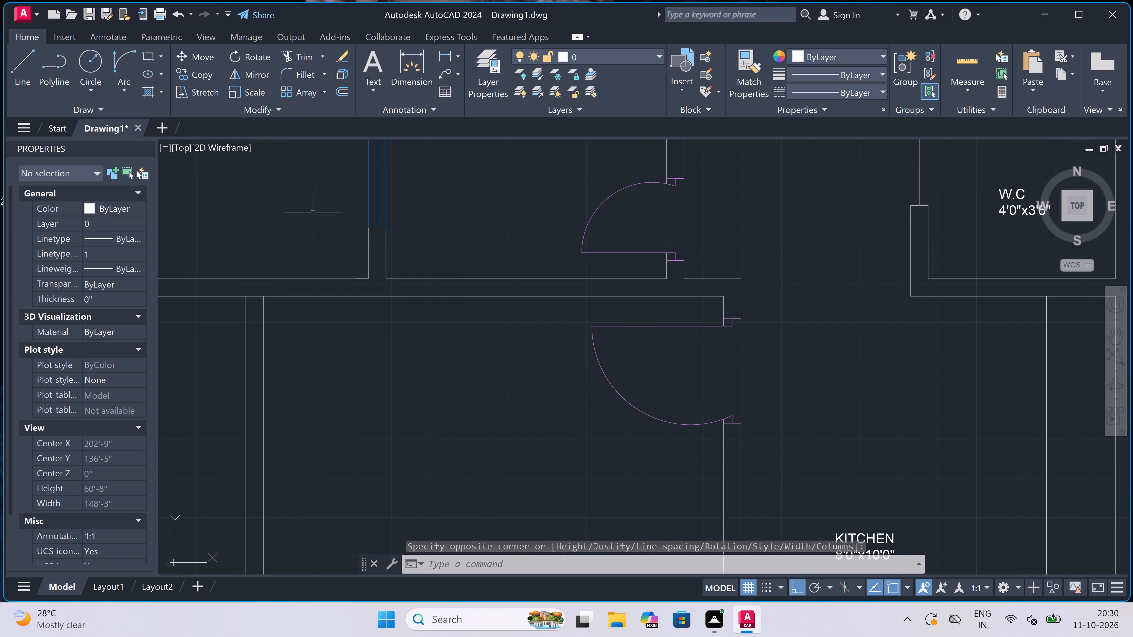
key("space")
left_click_drag(317, 351, 328, 353)
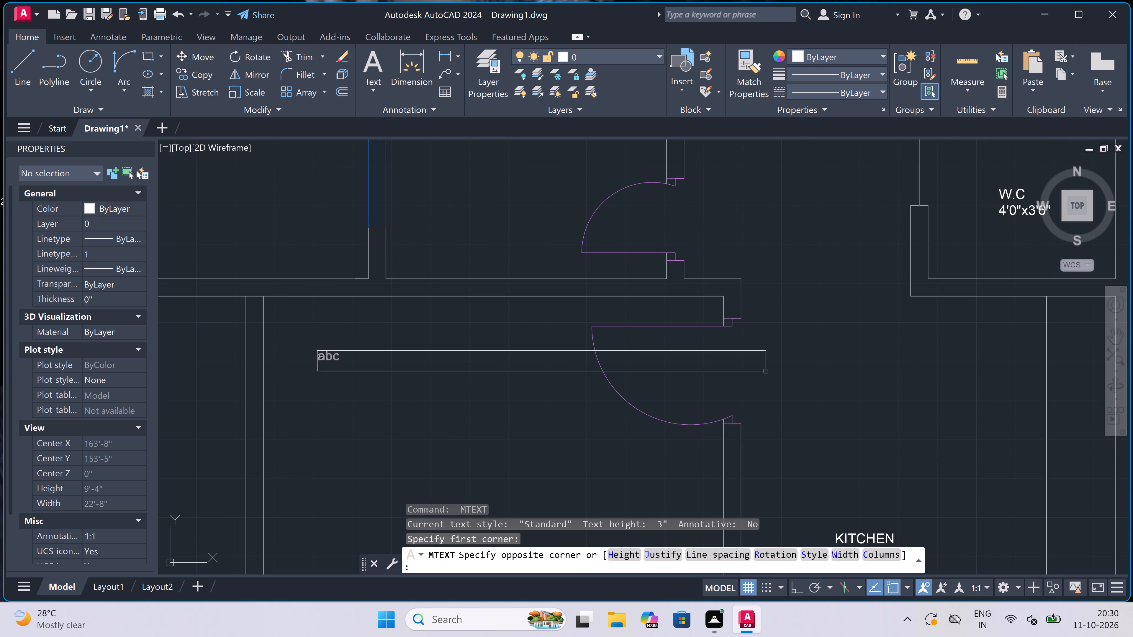
left_click(868, 353)
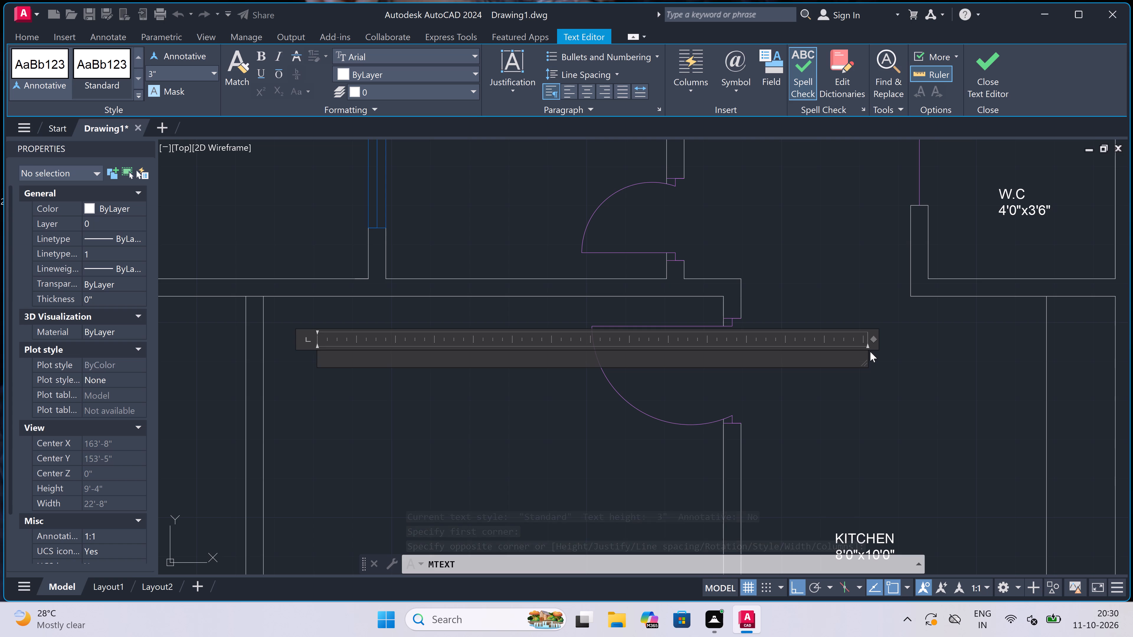
type("BEDROOM")
key("Return")
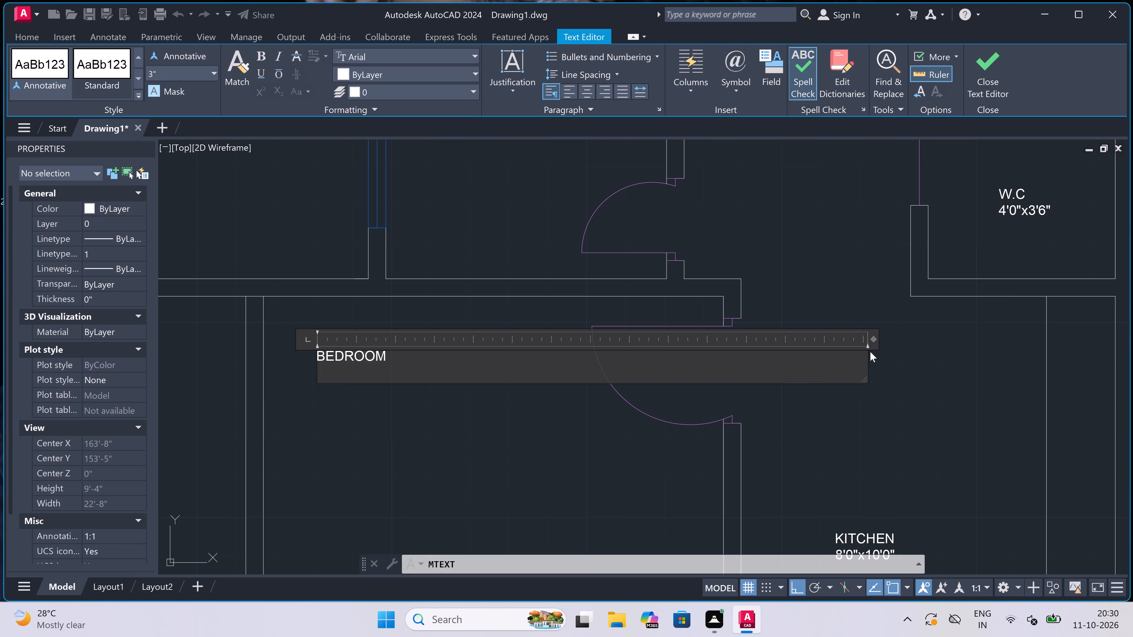
type("9'")
type("10")
key("x")
type("10'0\"")
left_click(353, 424)
Add the multiline text label BEDROOM 9'10"x10'0" in the lower-left apartment's bottom room, across the shared wall from the labelled bedroom.
scroll(503, 339, "down", 1)
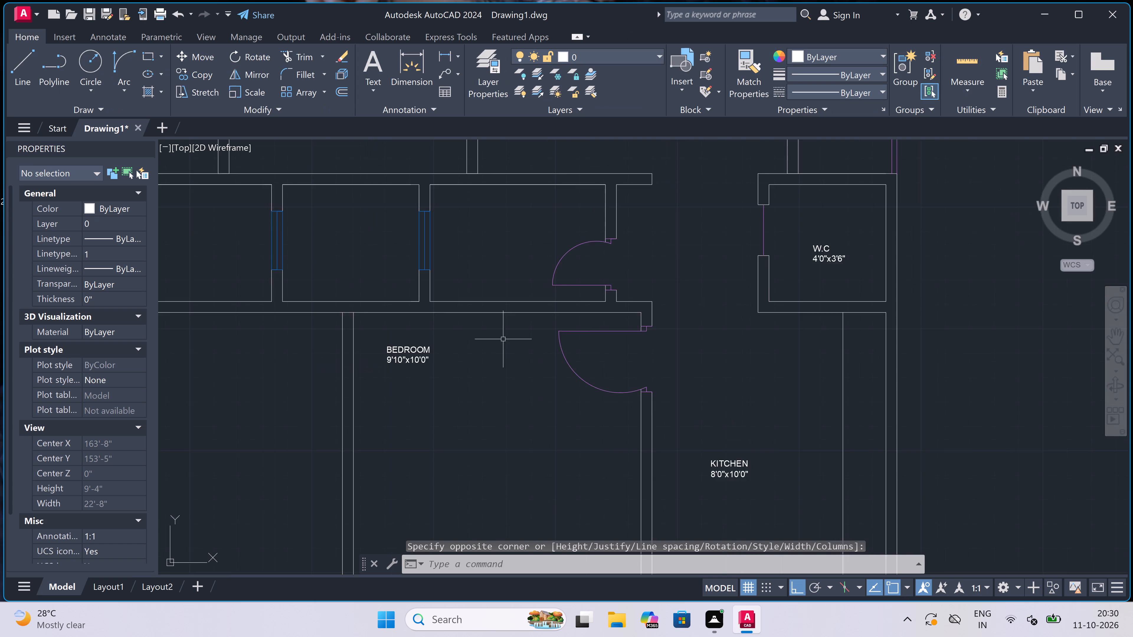
scroll(503, 339, "down", 1)
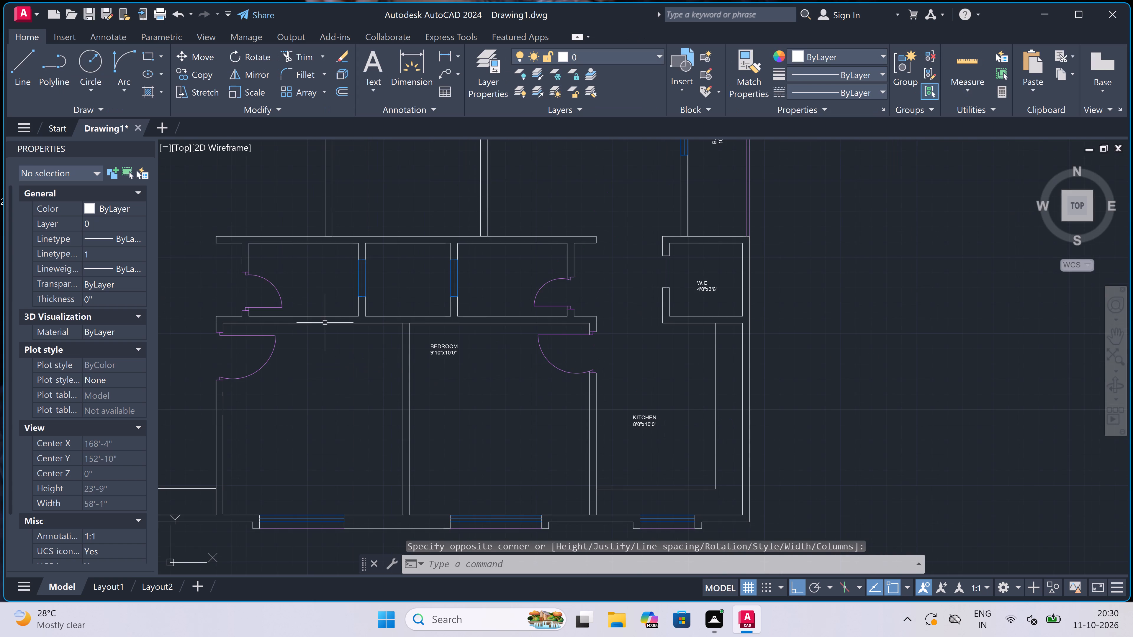
scroll(245, 313, "up", 2)
key("space")
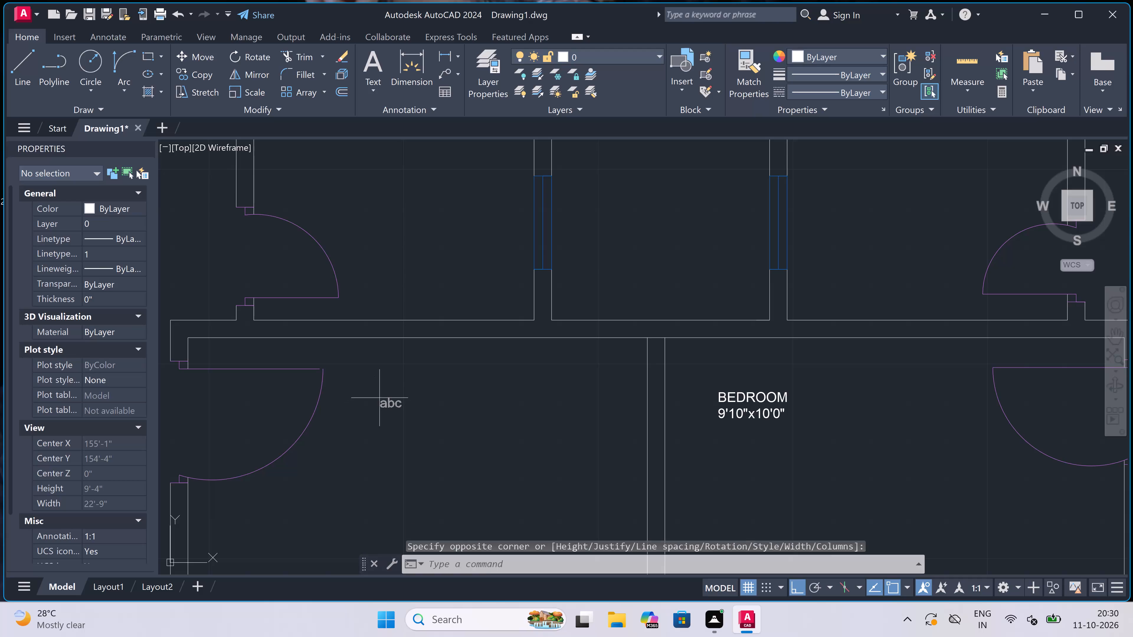
left_click_drag(380, 382, 383, 382)
left_click(831, 429)
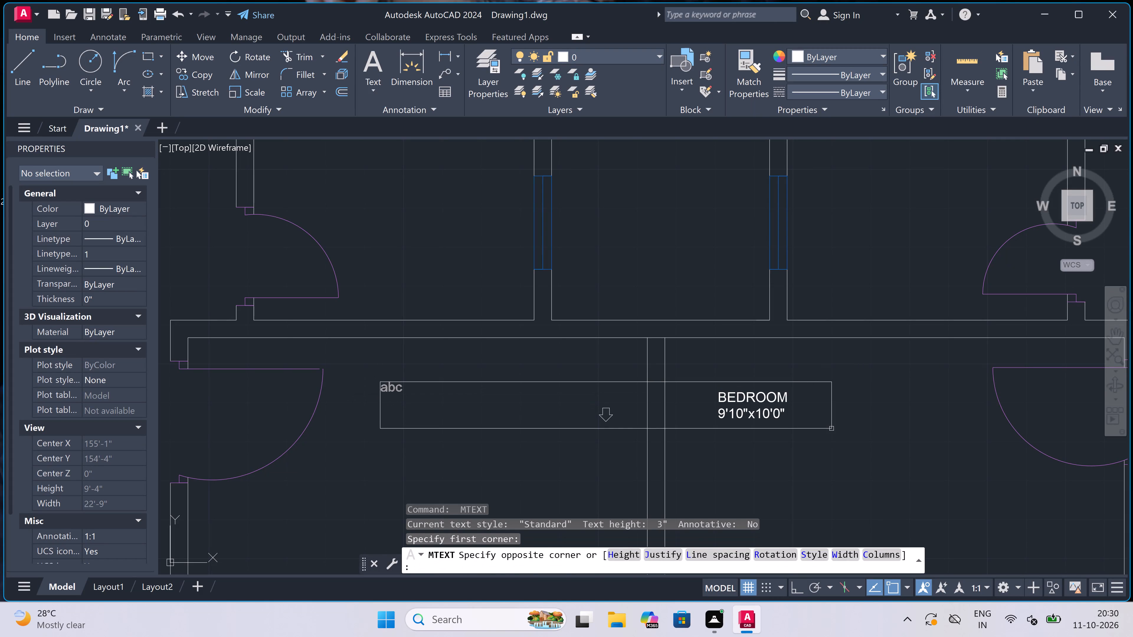
scroll(453, 406, "up", 1)
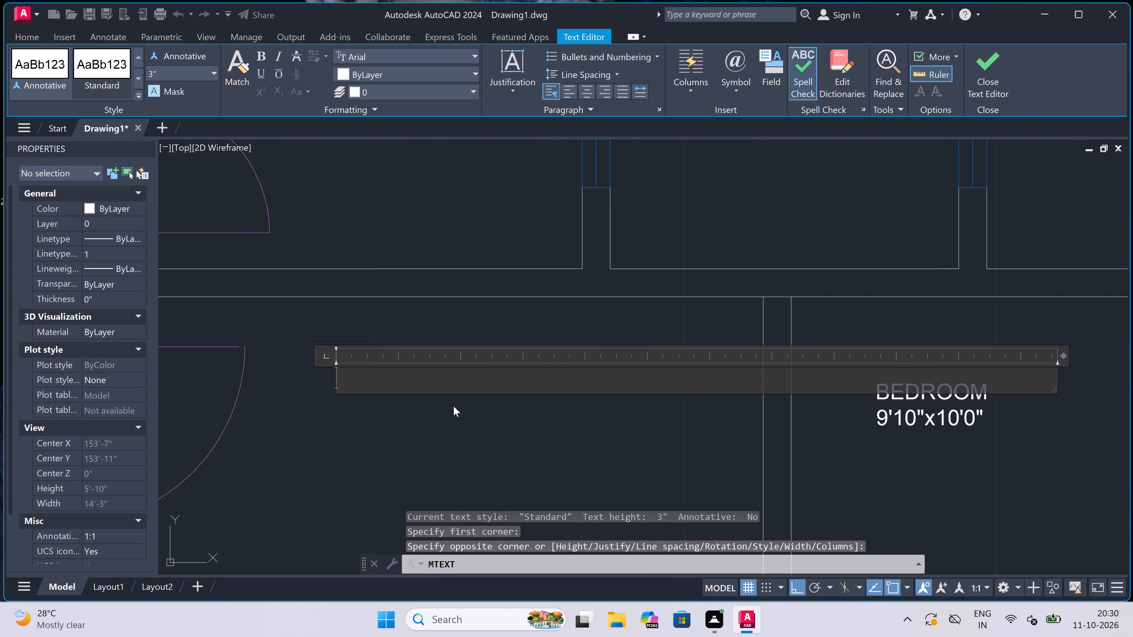
type("BEDROOM")
key("Return")
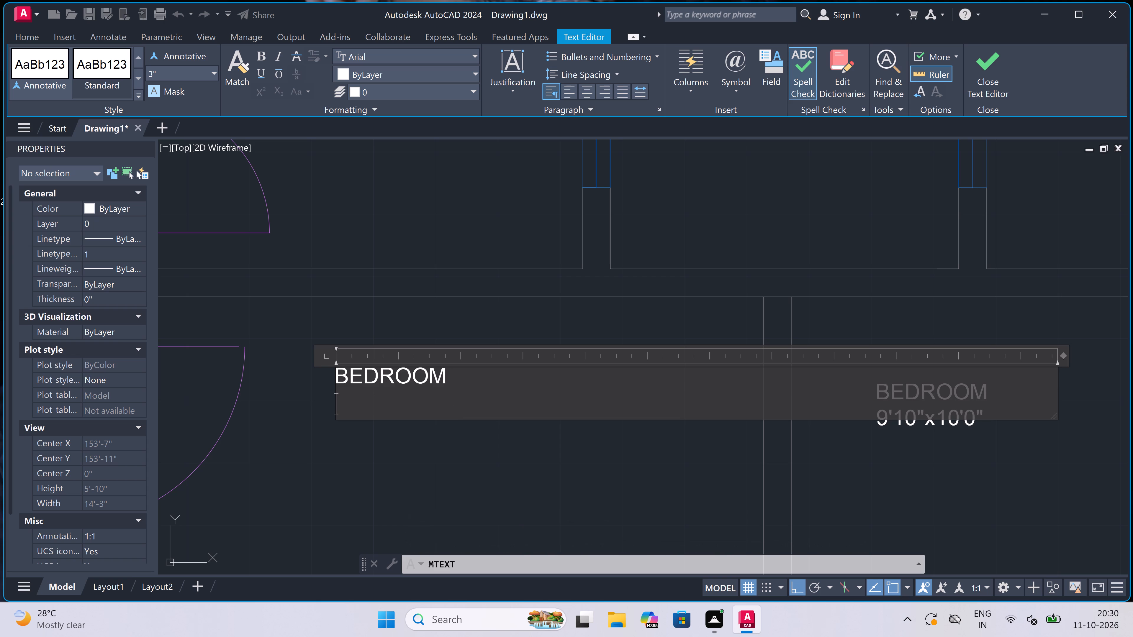
type("9'")
type("10")
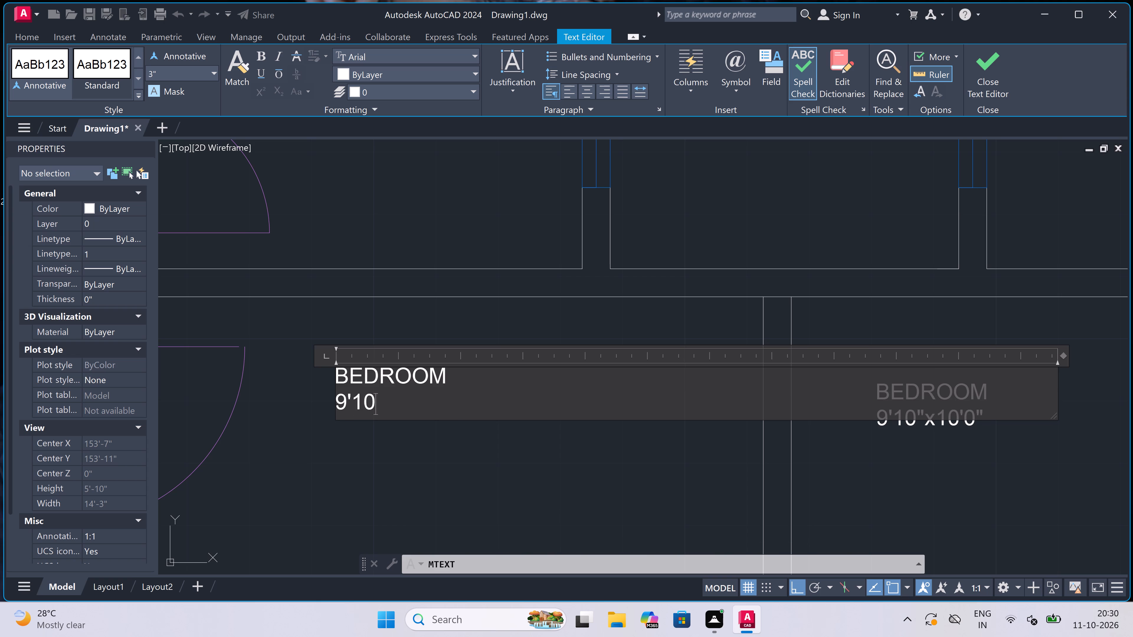
key("x")
type("10'0\"")
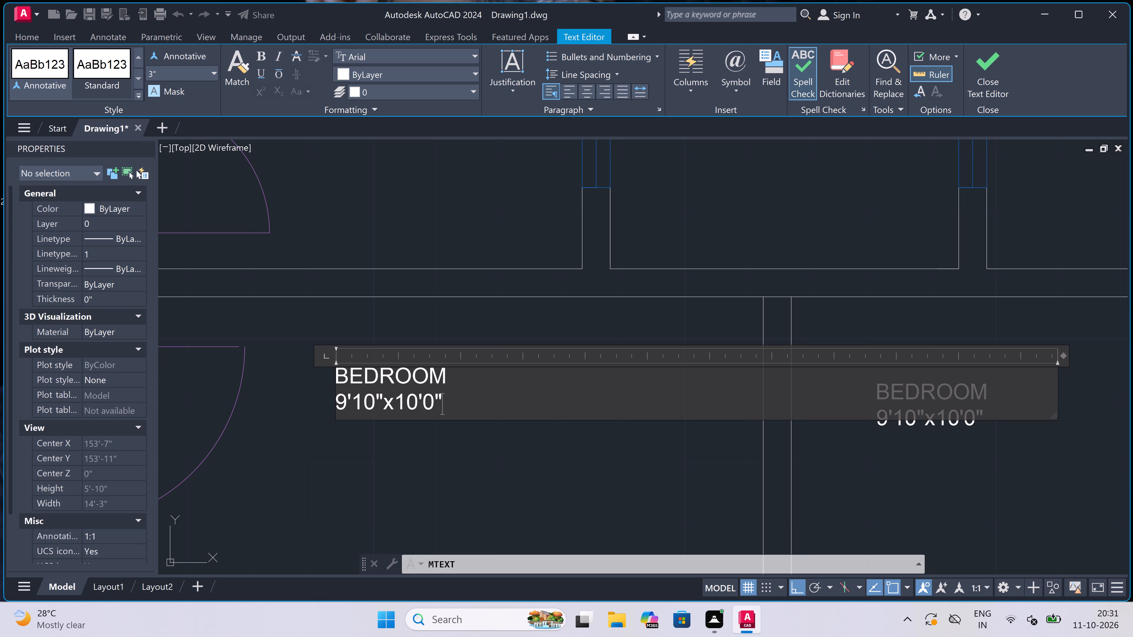
left_click(450, 462)
Add the multiline text label KITCHEN 8'0"x10'6" in the plan's lower-left corner room.
scroll(483, 402, "down", 6)
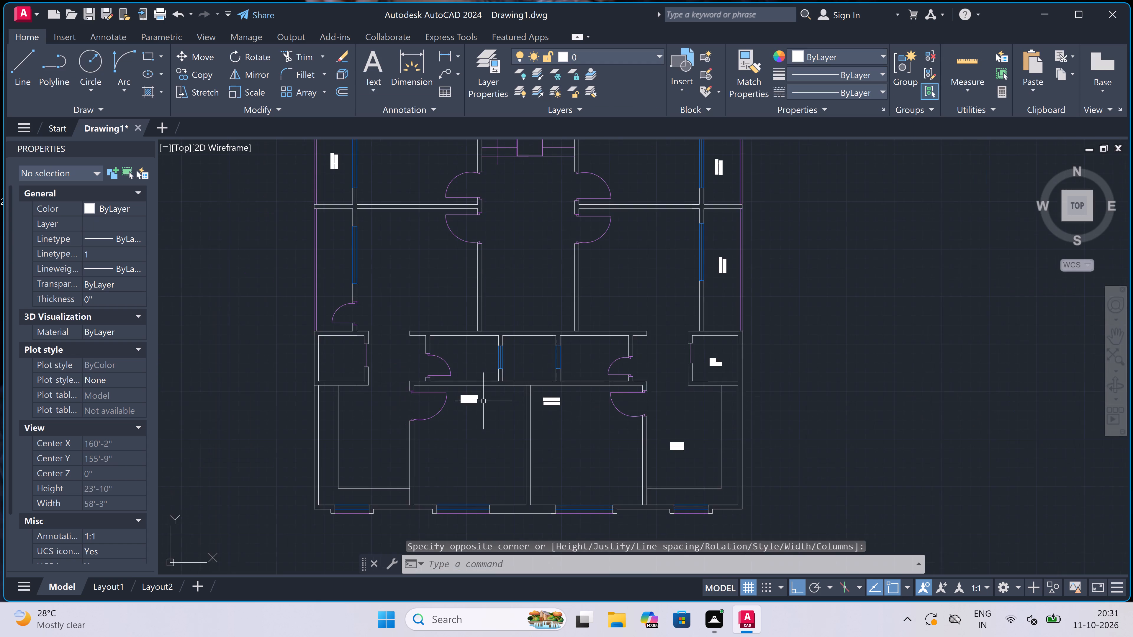
scroll(418, 411, "up", 2)
key("space")
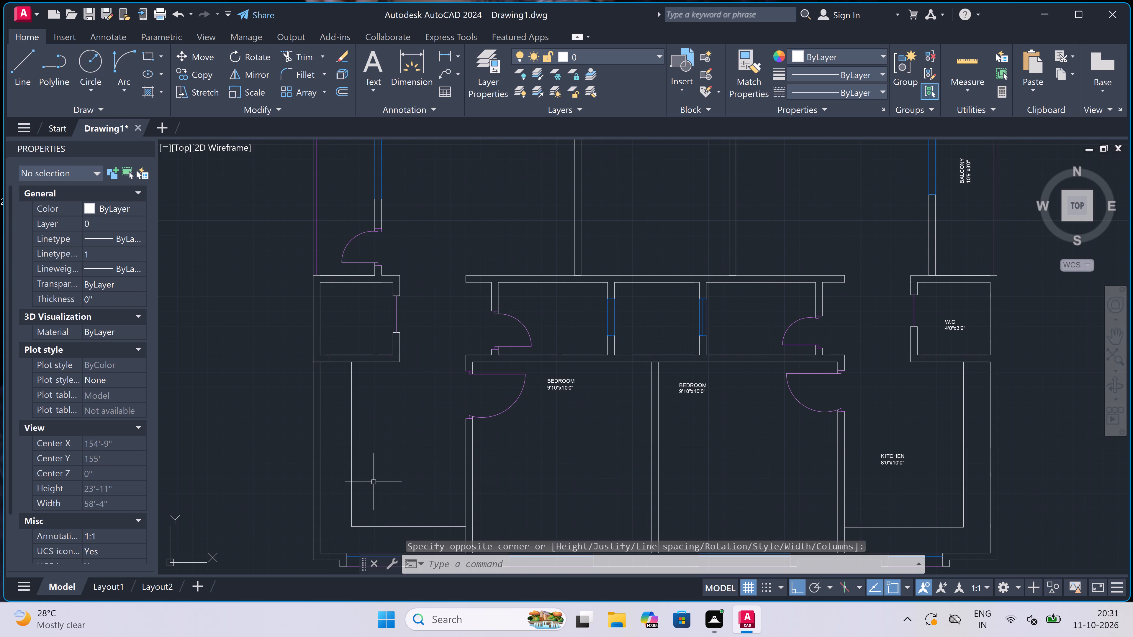
left_click(371, 464)
left_click(684, 447)
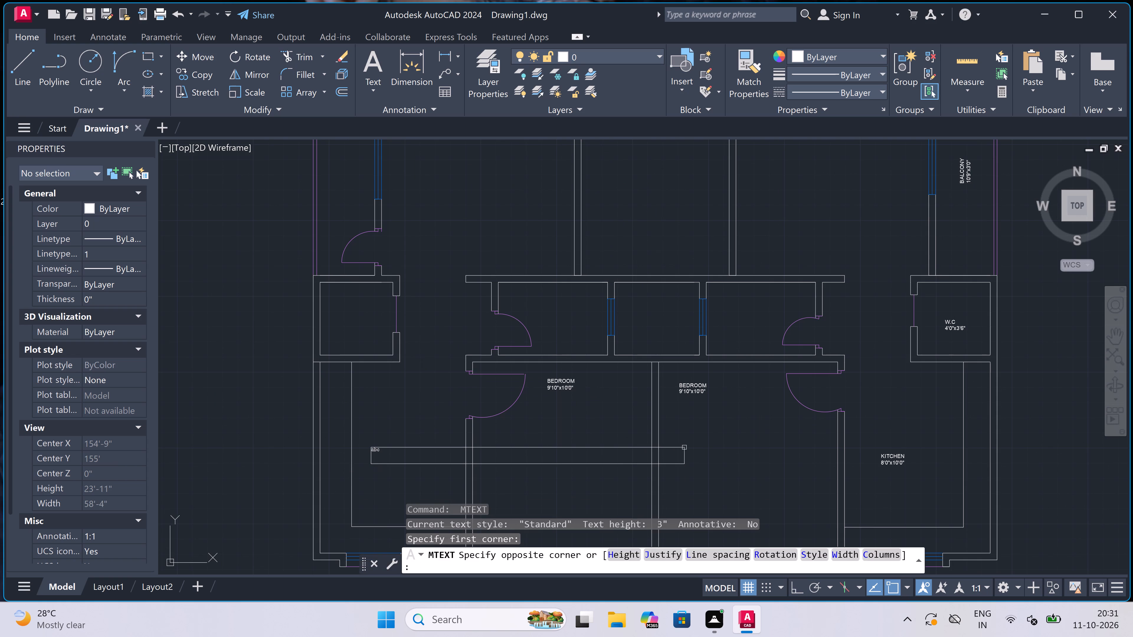
scroll(437, 378, "down", 3)
scroll(421, 412, "up", 4)
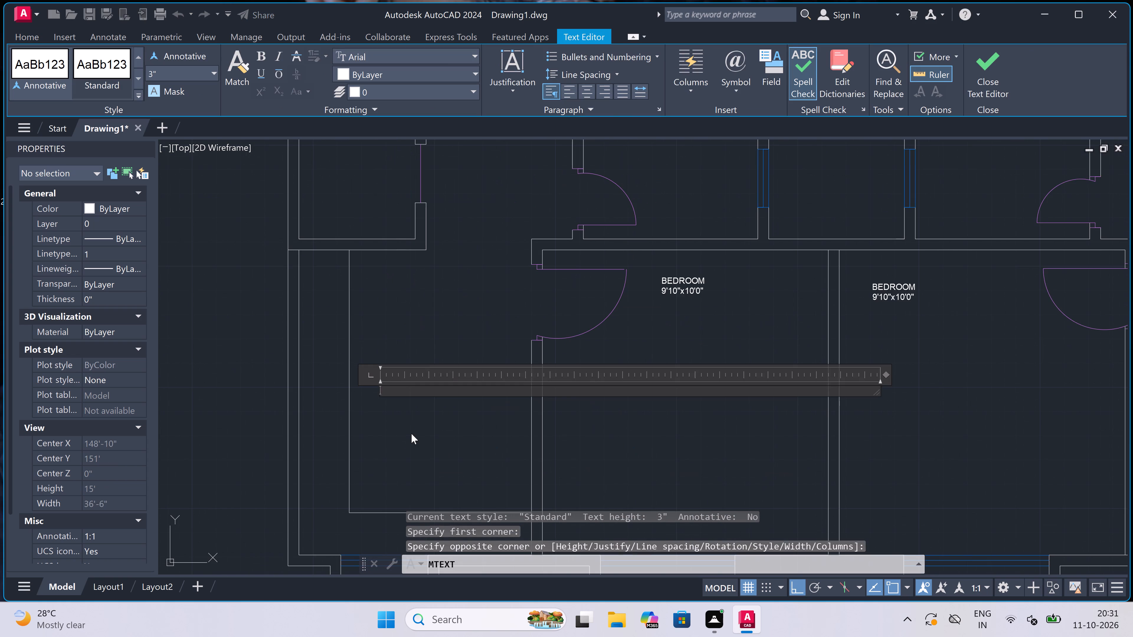
scroll(411, 434, "up", 2)
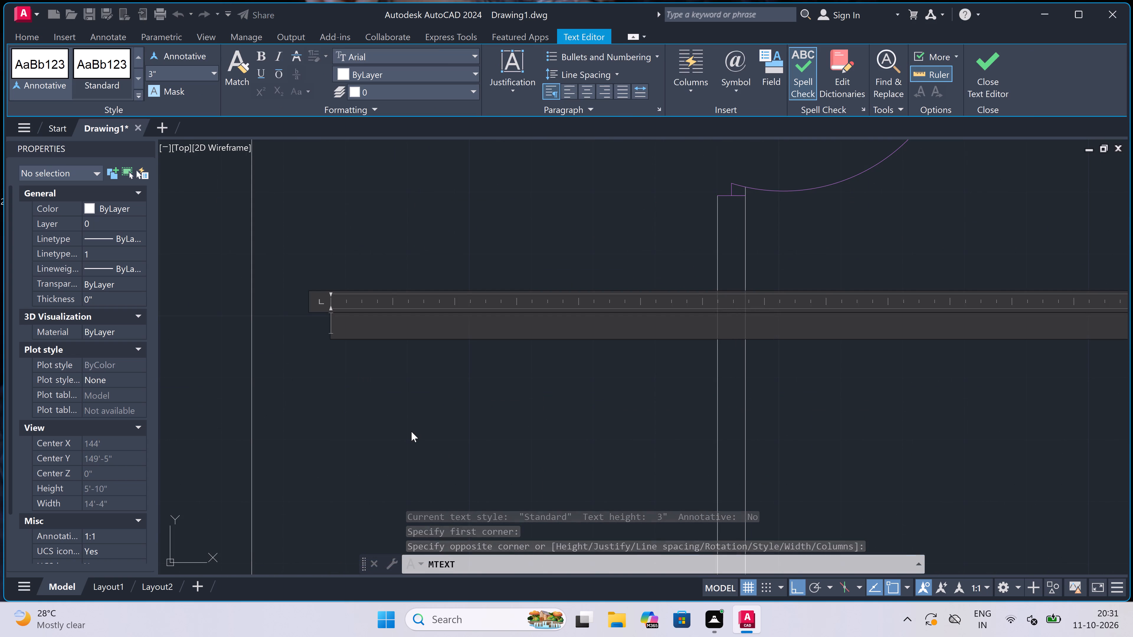
type("KITCHEN")
key("Return")
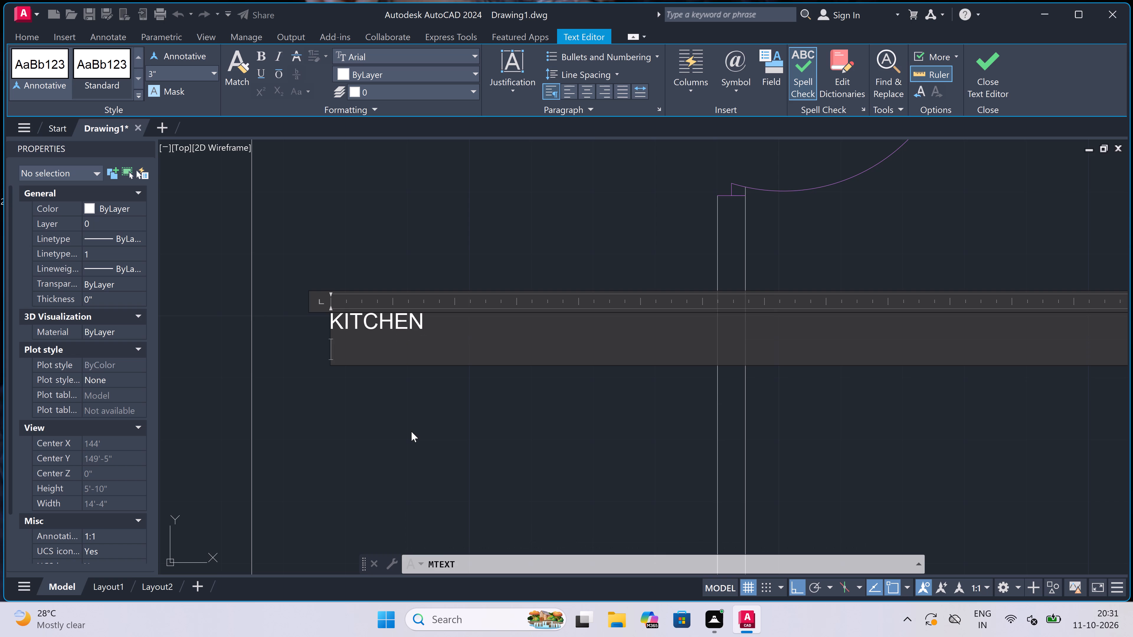
type("8'0")
type("10'6")
key("shift+quotedbl")
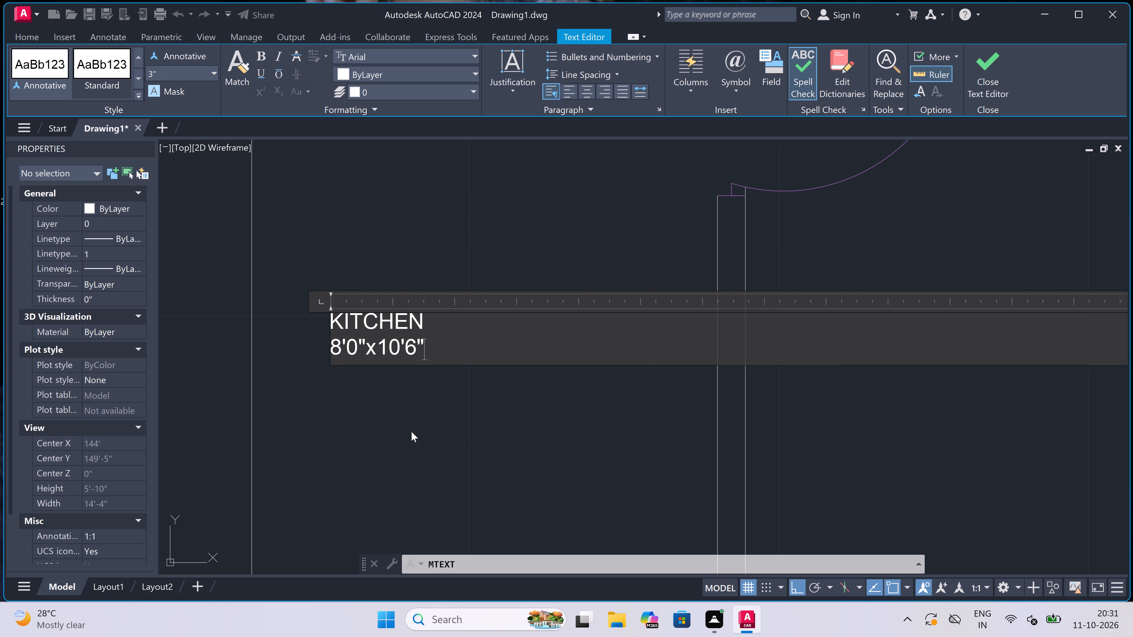
left_click(411, 431)
Add the multiline text label W.C 4'0"x3'6" in the small room above the lower-left apartment's kitchen.
scroll(403, 374, "down", 6)
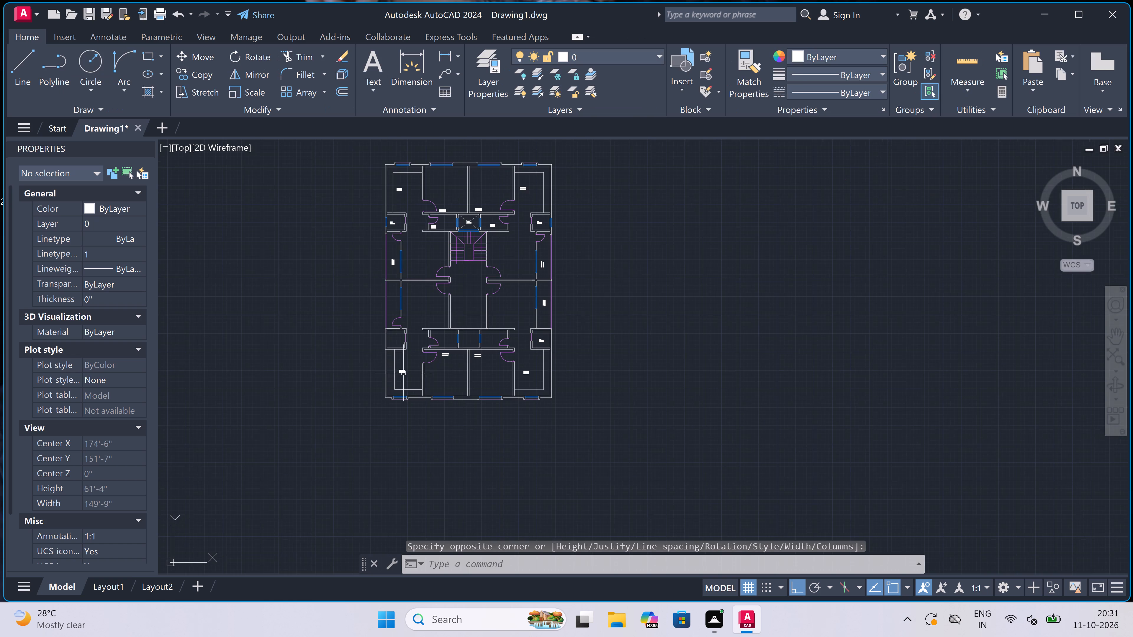
scroll(385, 336, "up", 3)
scroll(412, 348, "up", 2)
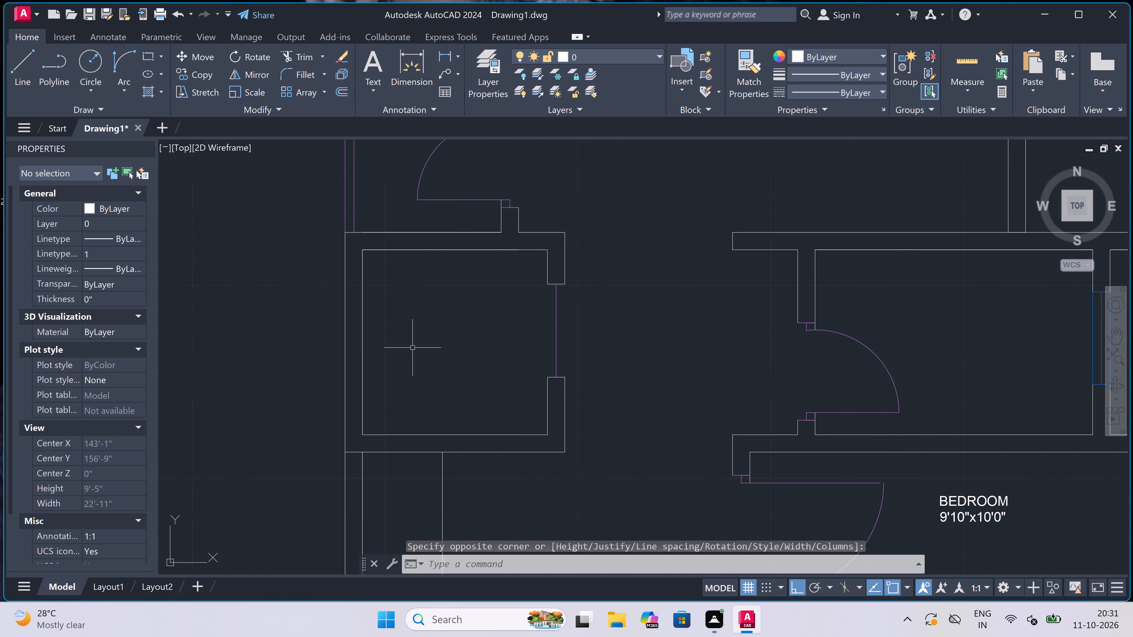
key("space")
left_click(402, 342)
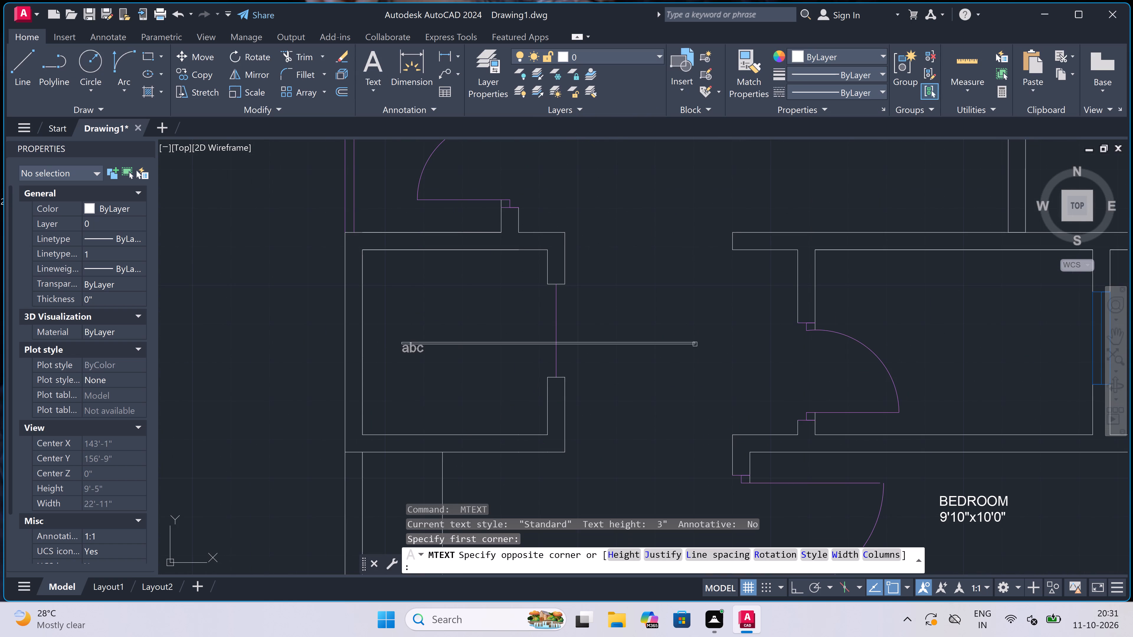
left_click(812, 345)
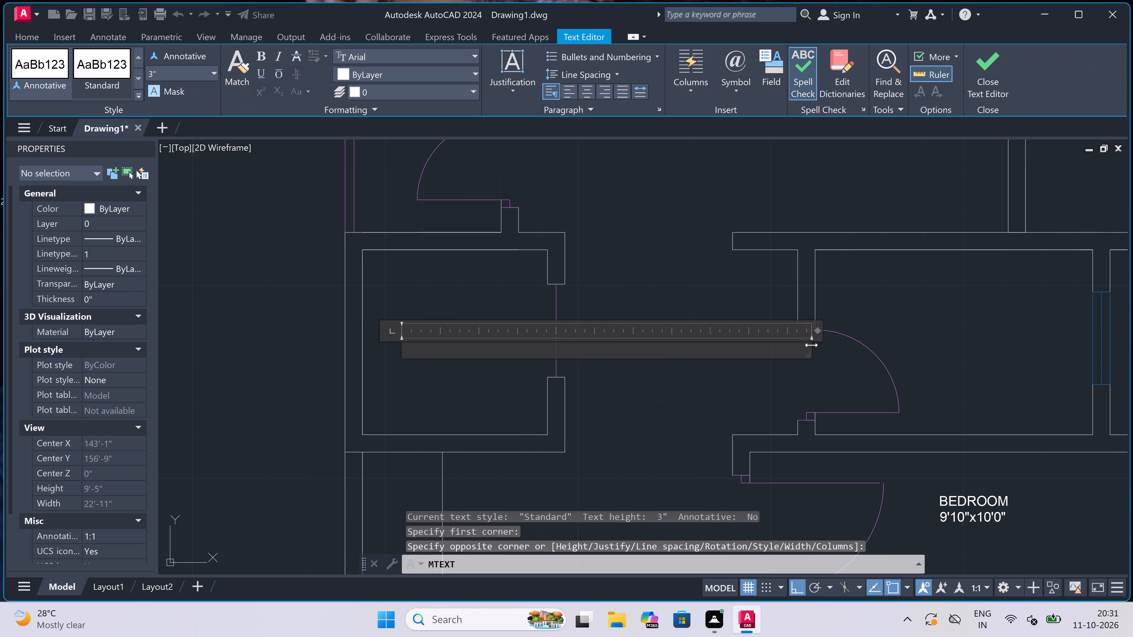
type("W.")
key("c")
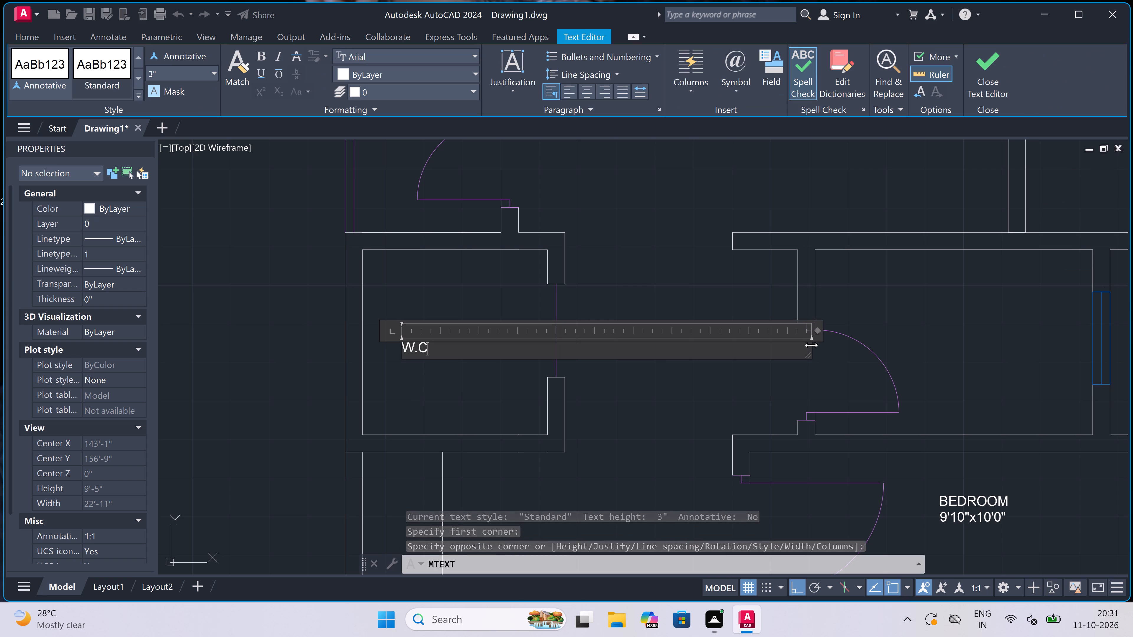
key("Return")
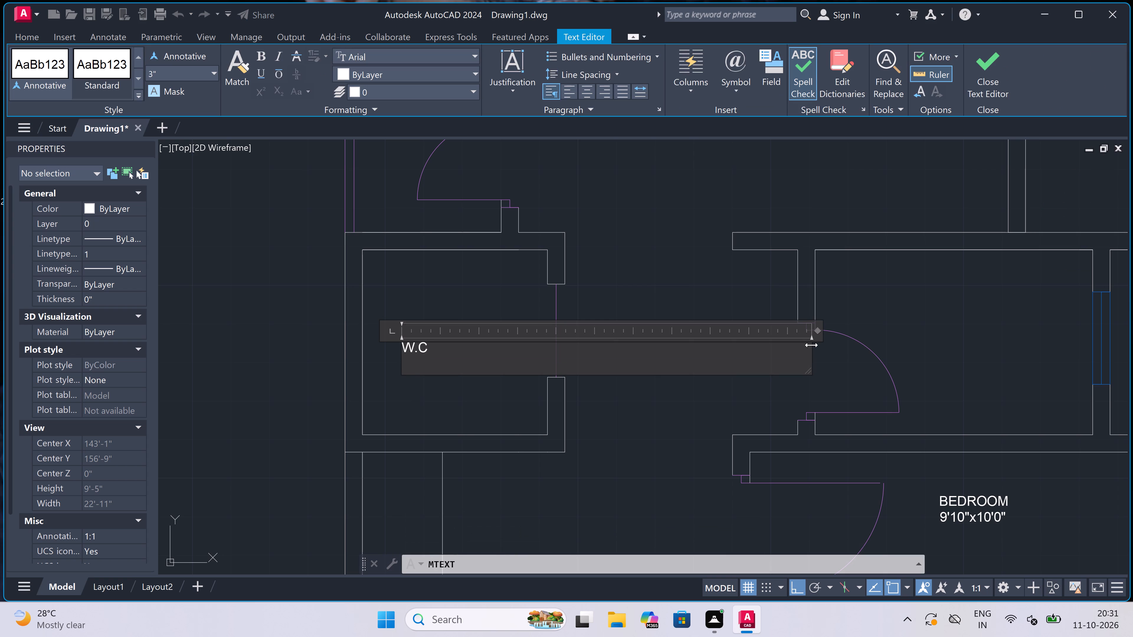
type("4'0")
key("x")
type("3'6\"")
left_click(425, 395)
scroll(418, 346, "down", 4)
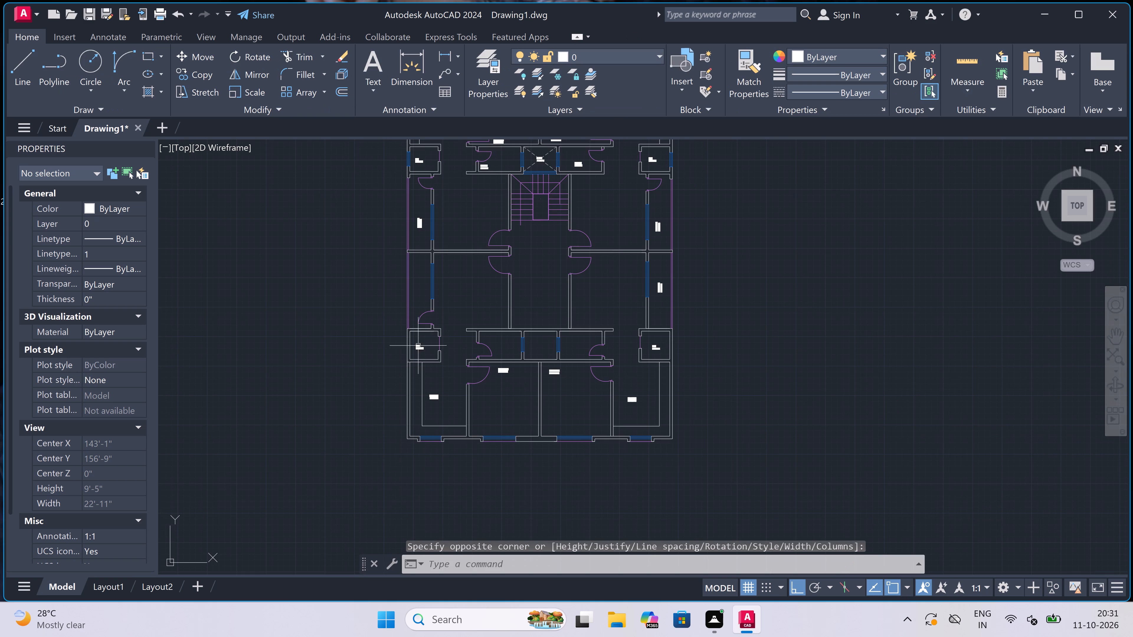
Add the multiline text label TOILET 6'0"x4'0" in the lower-left apartment's room above the bedroom, near its door.
scroll(561, 347, "up", 2)
scroll(359, 291, "up", 3)
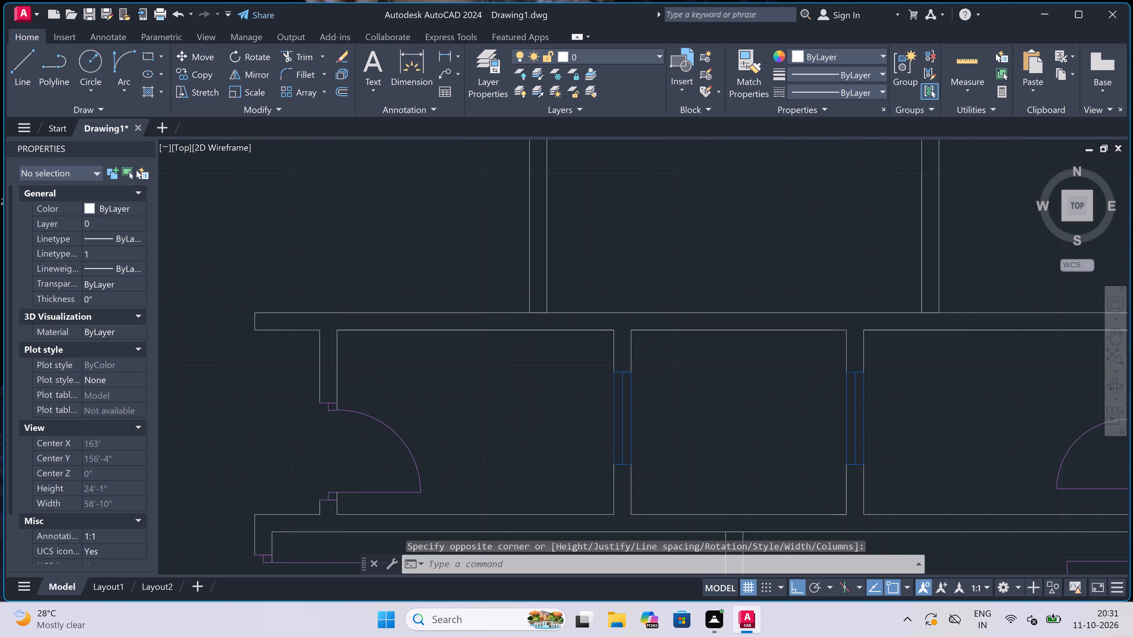
key("space")
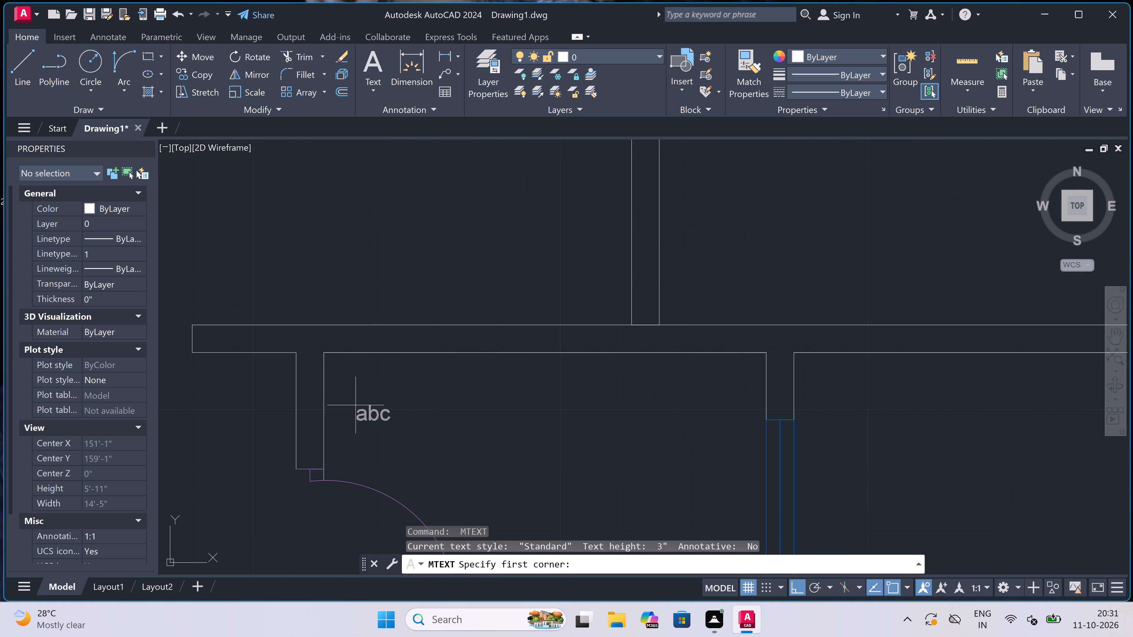
left_click_drag(356, 408, 360, 409)
left_click(941, 418)
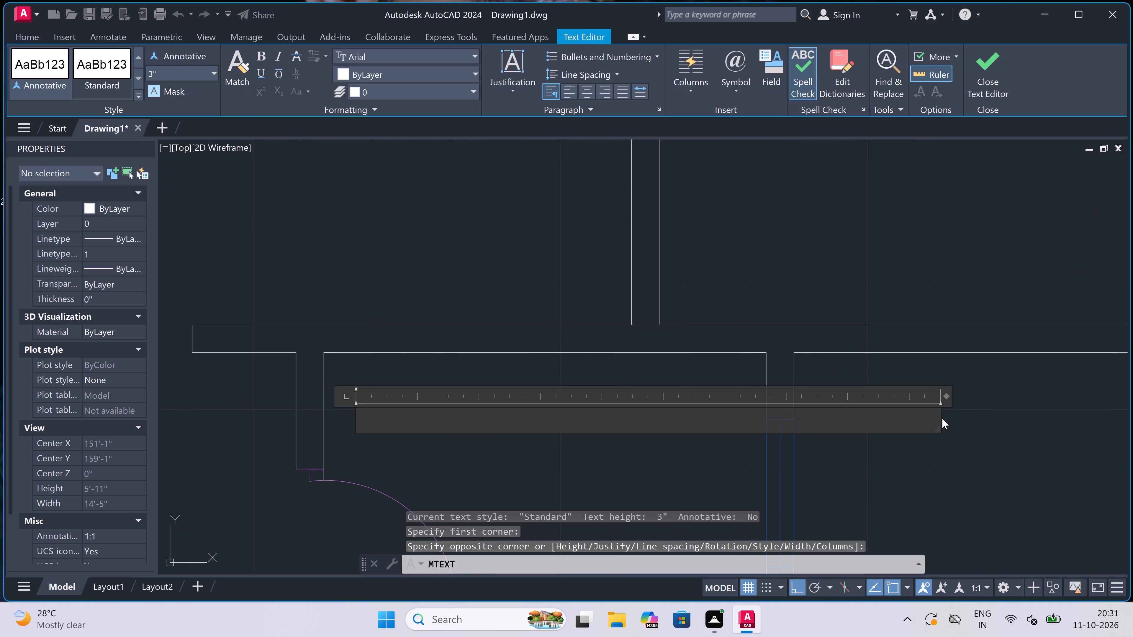
type("TOILET")
key("Return")
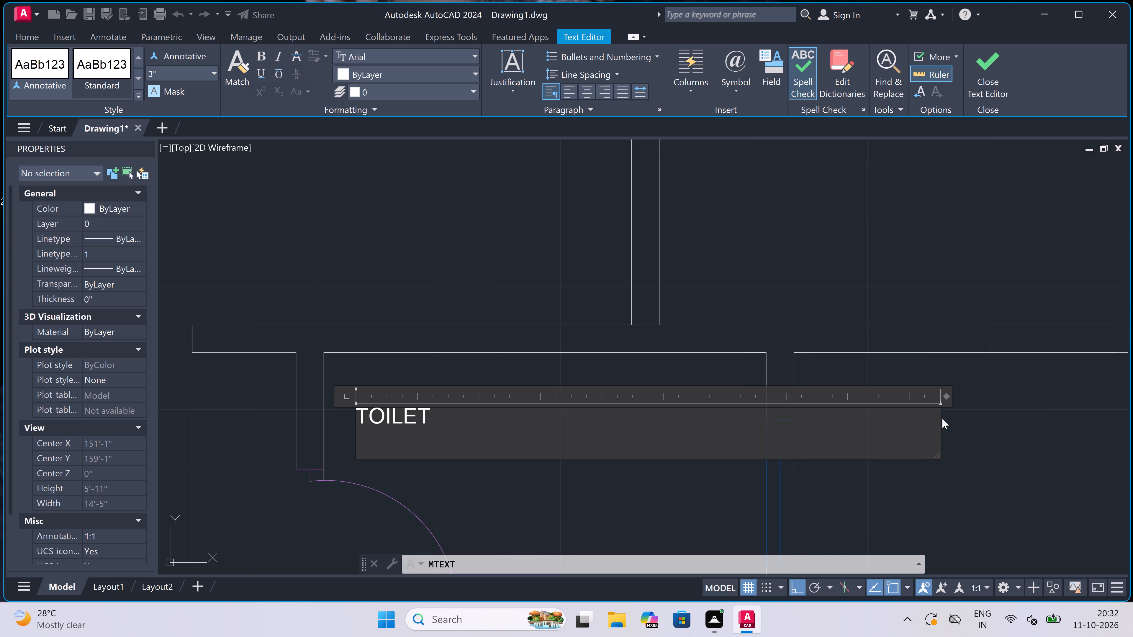
type("6'0")
key("shift+quotedbl")
key("x")
type("4'0\"")
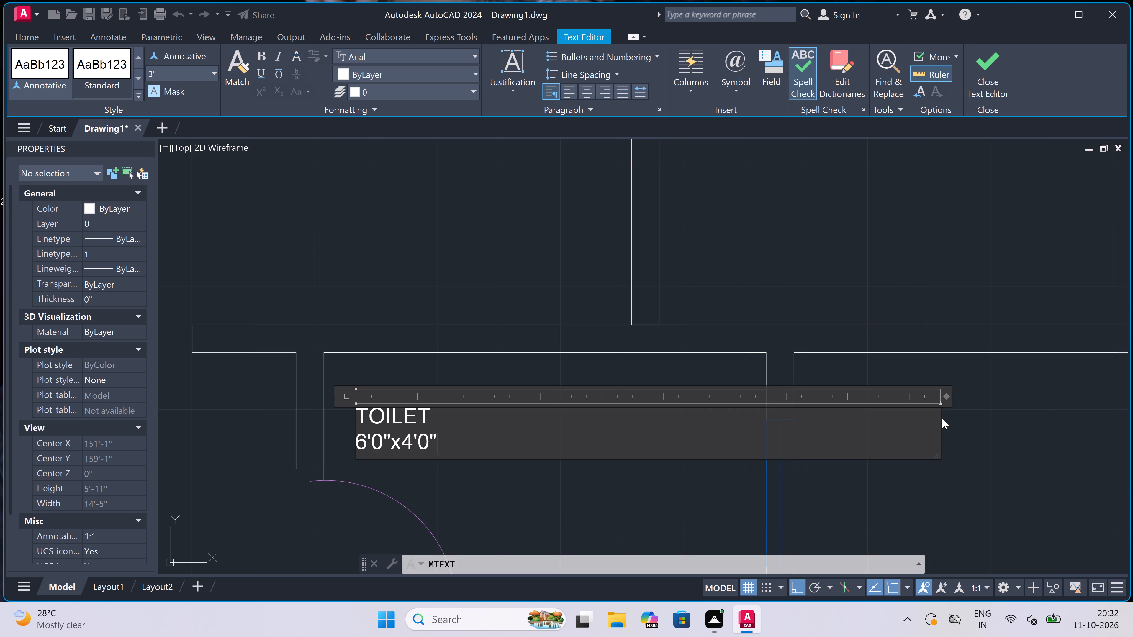
left_click_drag(453, 498, 454, 494)
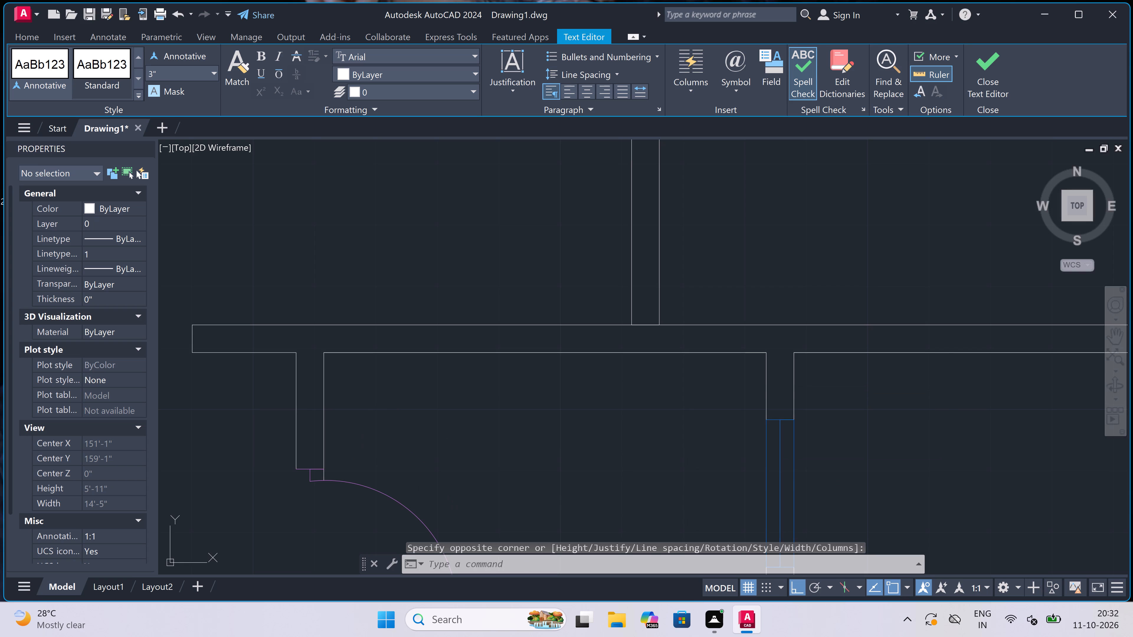
Add the multiline text label DUCT 4'2"x4'0" in the small central space between the two windows, beside the labelled toilet.
scroll(451, 416, "down", 5)
scroll(499, 426, "up", 3)
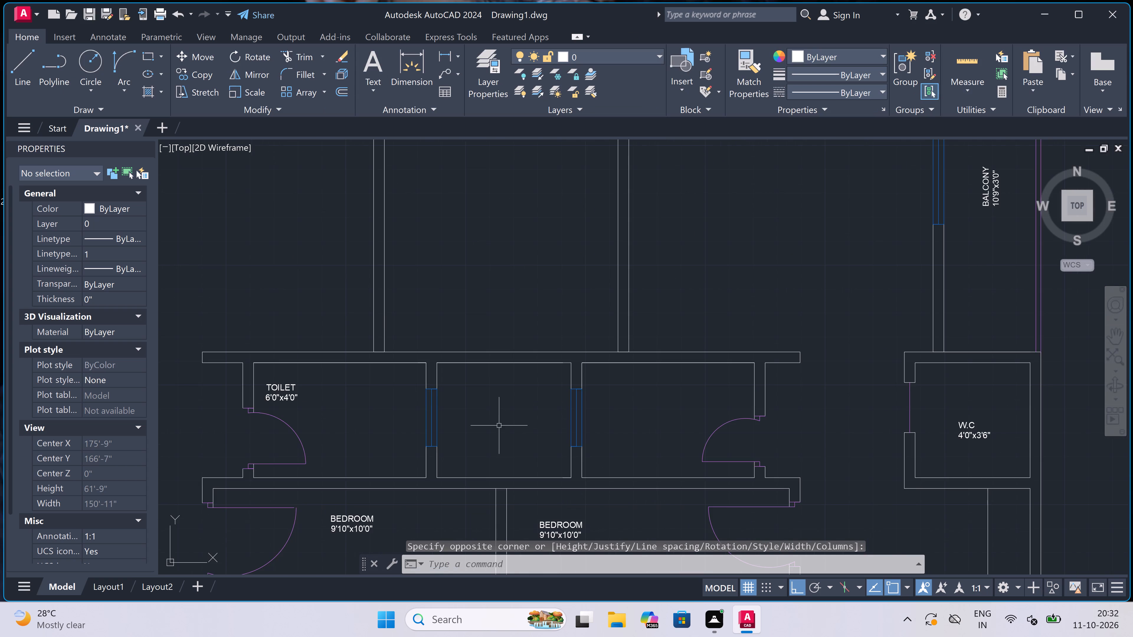
scroll(494, 432, "up", 1)
key("space")
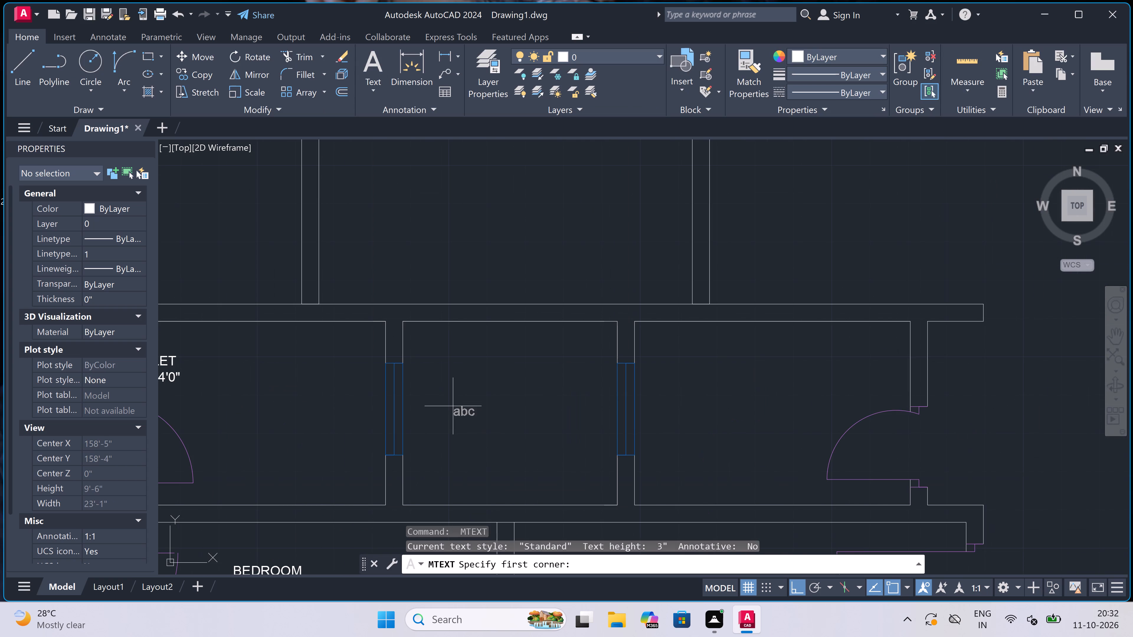
left_click_drag(453, 406, 469, 408)
left_click(757, 406)
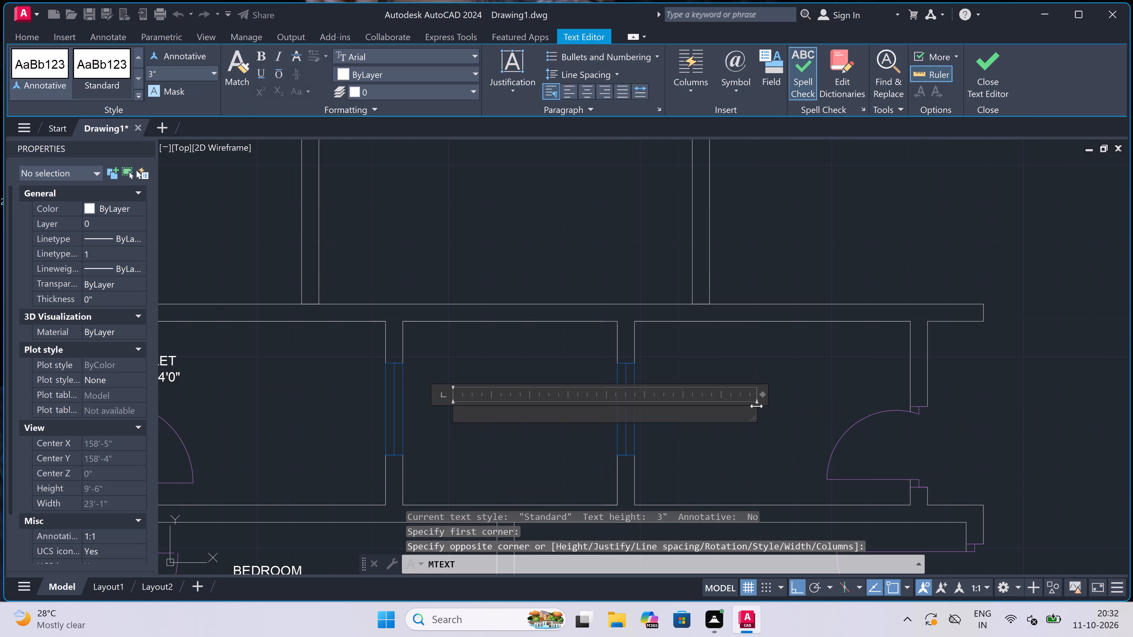
type("DUCT")
key("Return")
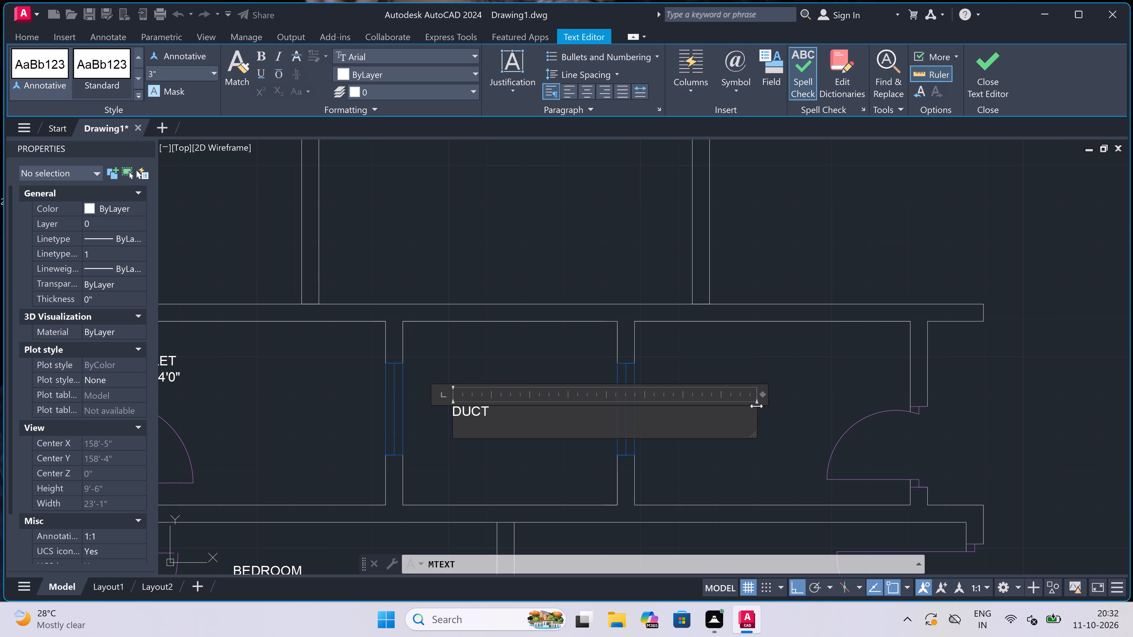
key("4")
key("apostrophe")
key("2")
type("\"x")
type("4'0\"")
left_click(454, 473)
Turn Ortho off and move the lower DUCT label slightly right, closer to the middle of the duct.
scroll(465, 431, "up", 1)
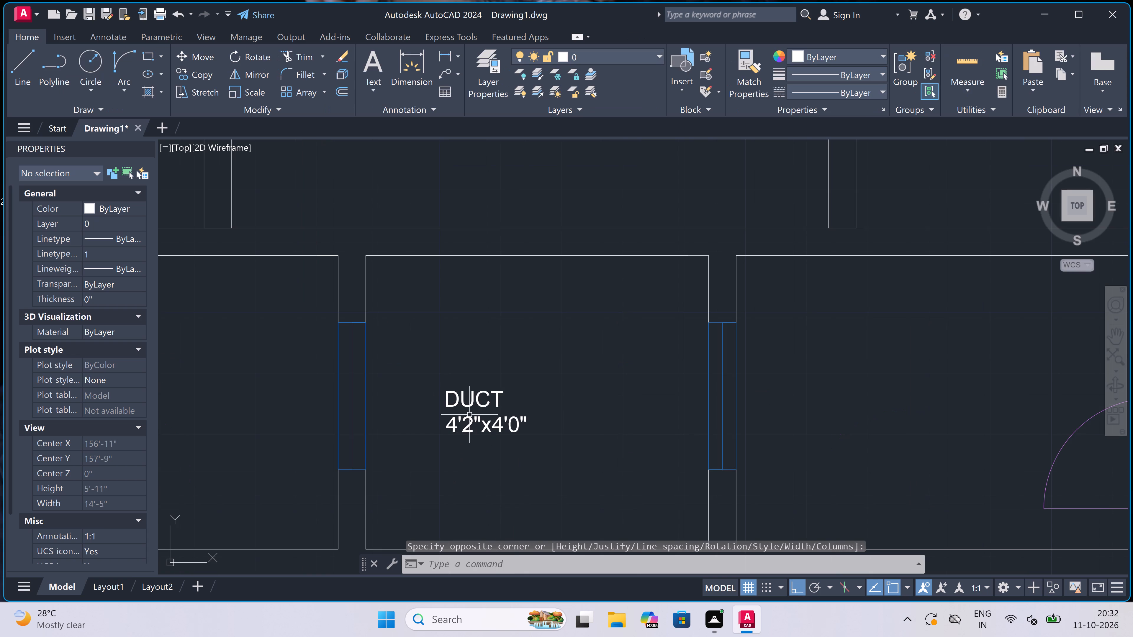
left_click(469, 415)
left_click(443, 390)
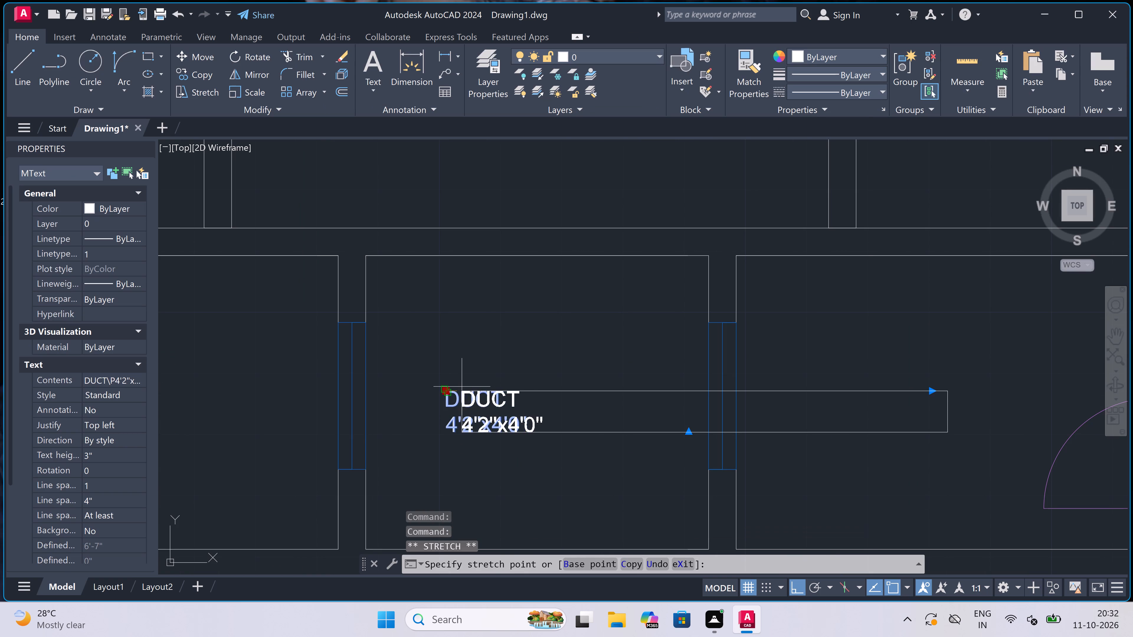
key("F8")
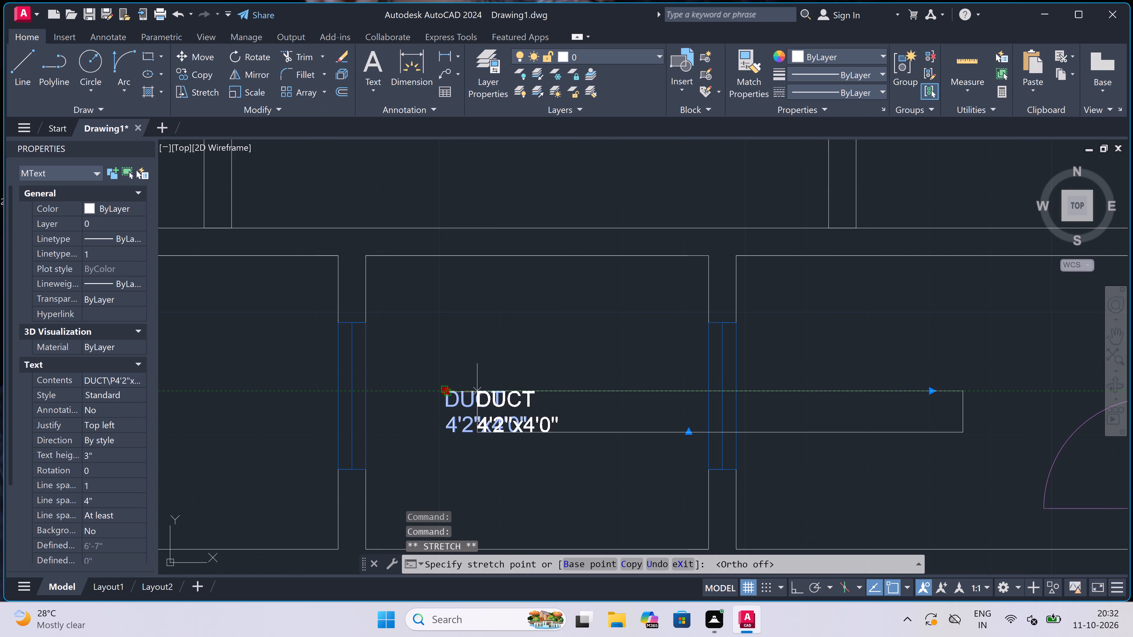
left_click(477, 392)
key("Escape")
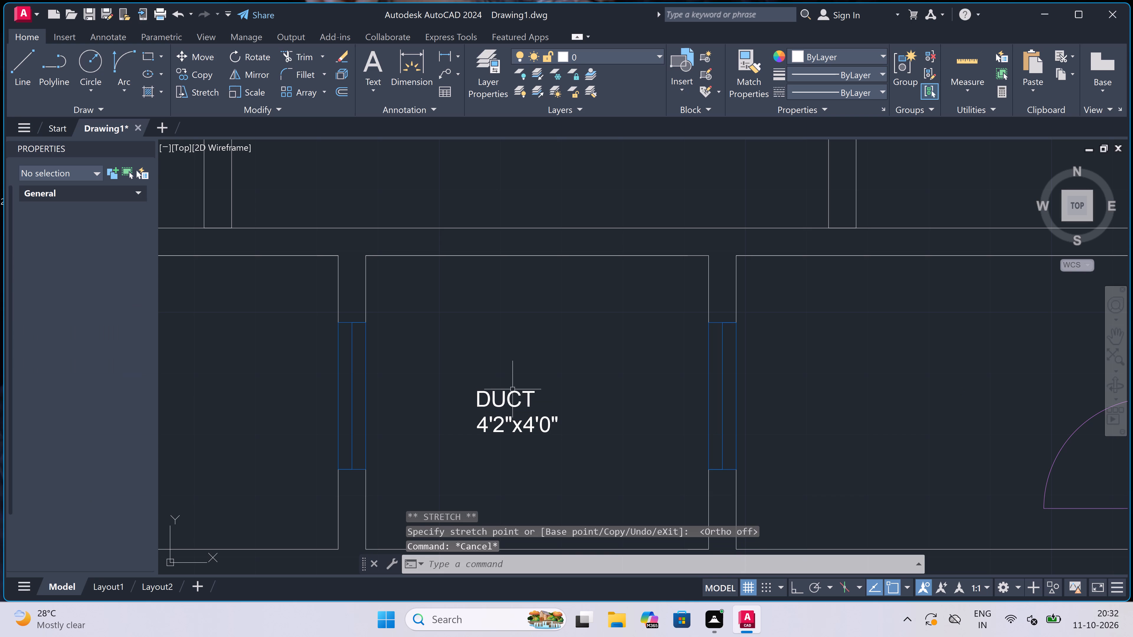
Draw two crossing dashed diagonals between opposite corners of the lower duct on layer line2.
left_click(612, 52)
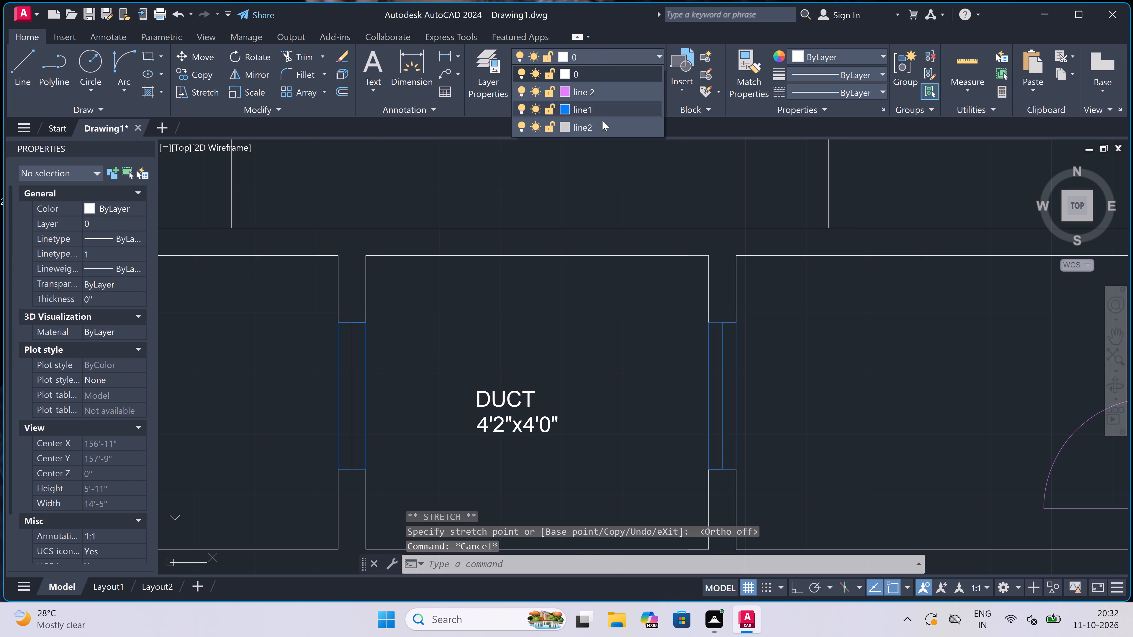
left_click(601, 126)
key("l")
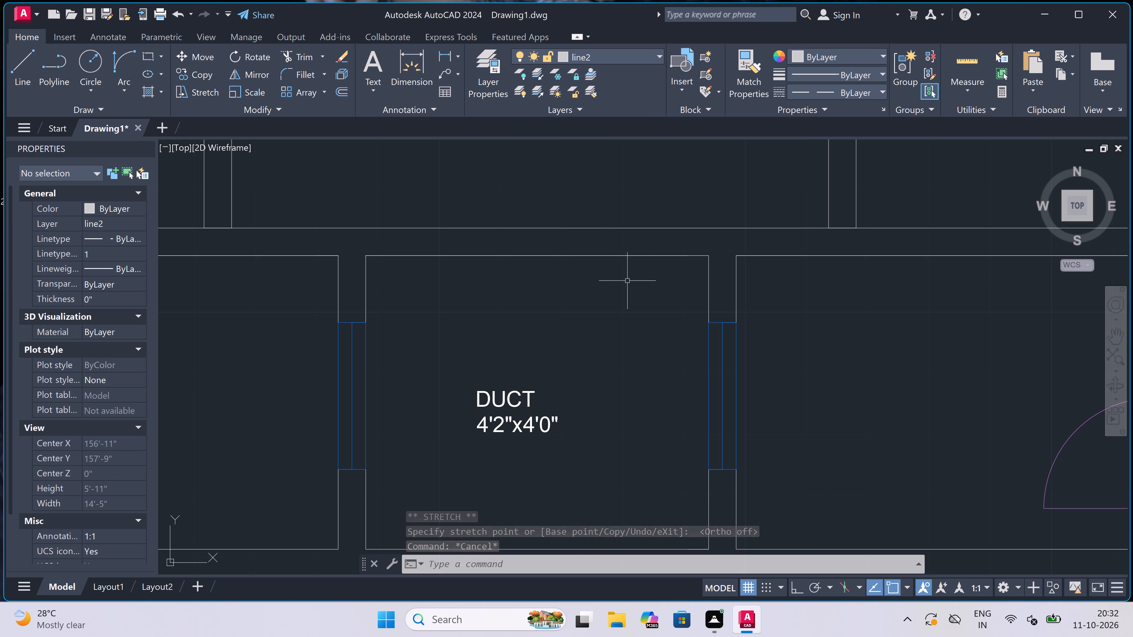
key("space")
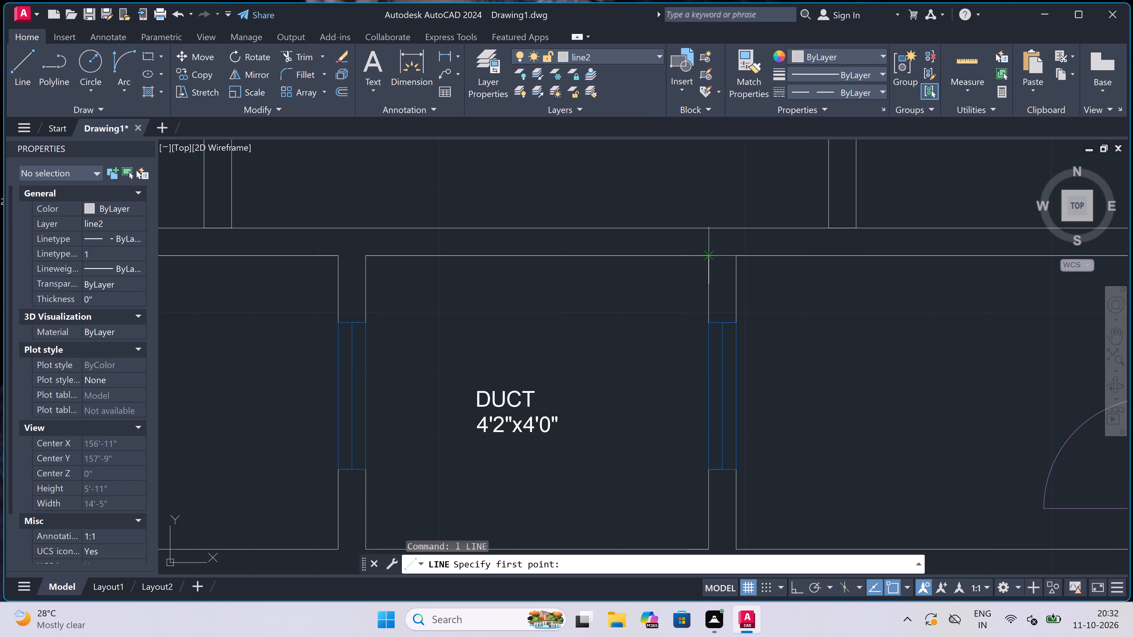
left_click(706, 255)
scroll(706, 255, "down", 3)
scroll(688, 290, "up", 3)
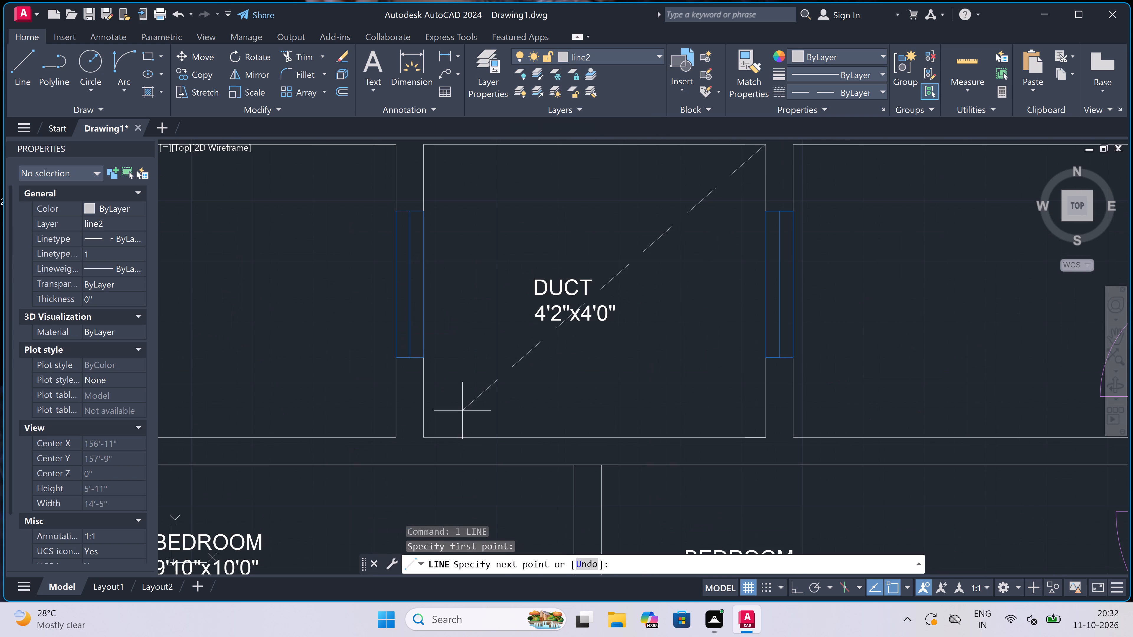
left_click(428, 439)
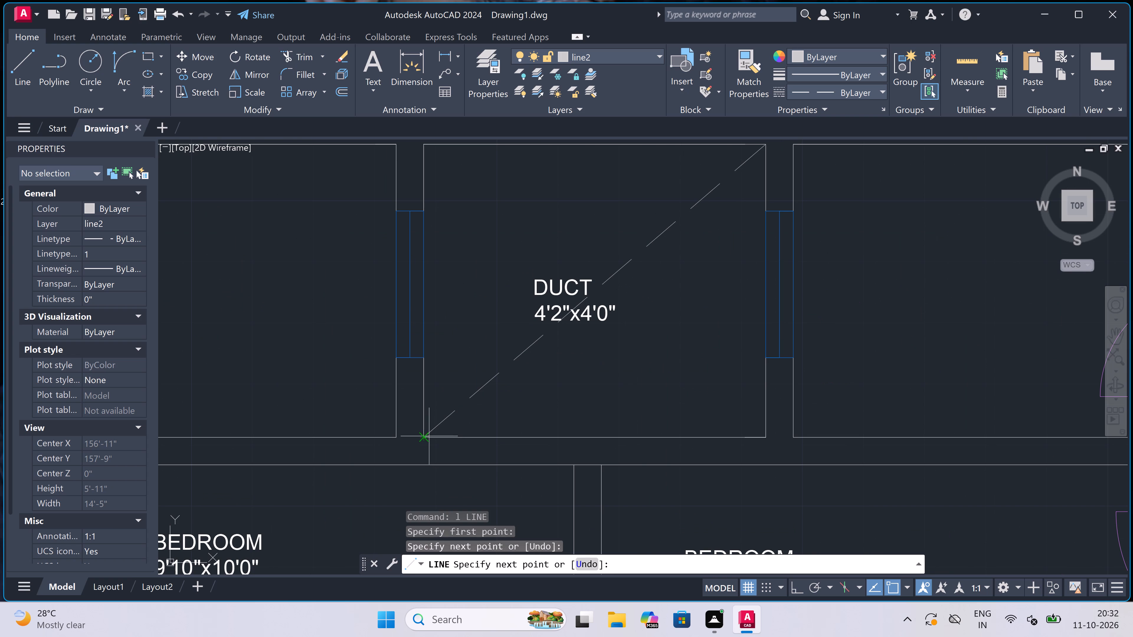
key("Escape")
scroll(429, 433, "down", 1)
key("space")
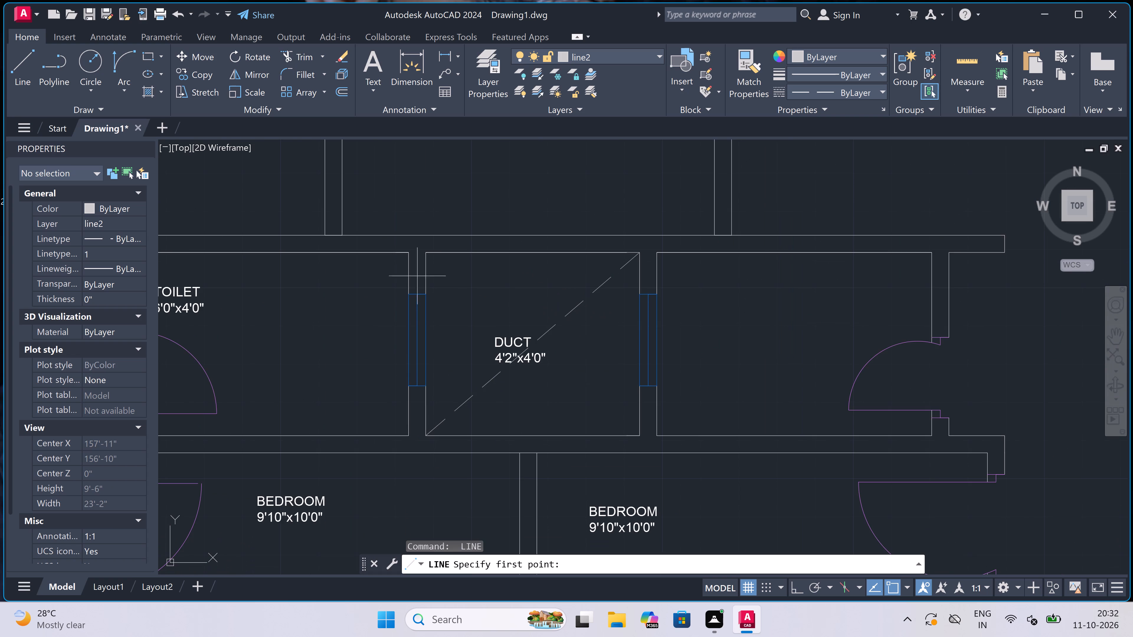
left_click(427, 255)
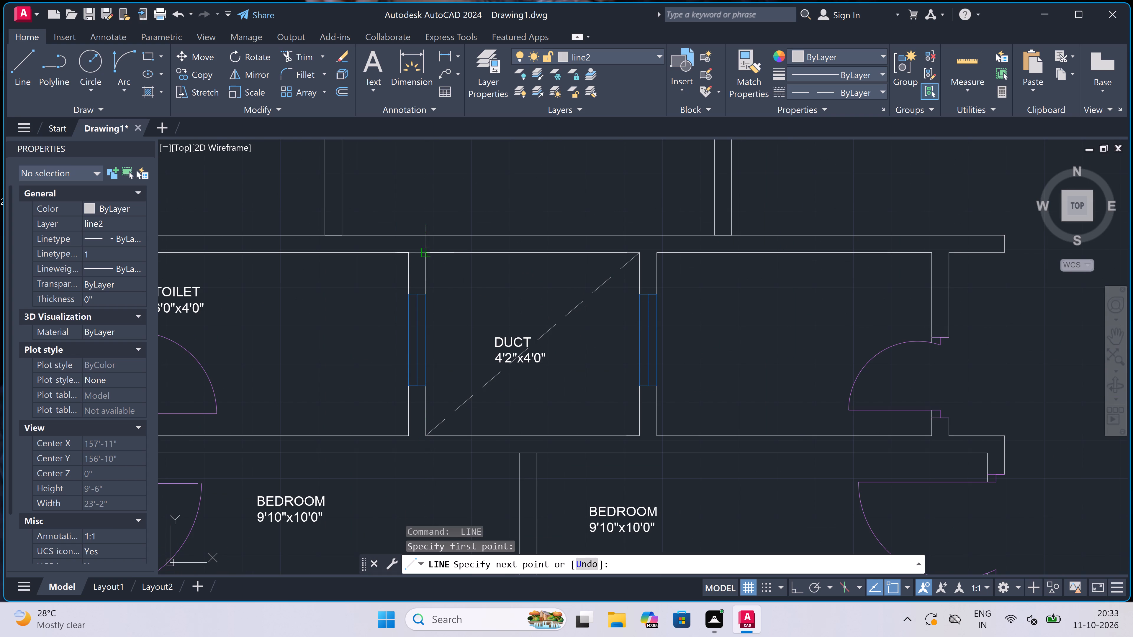
left_click(640, 435)
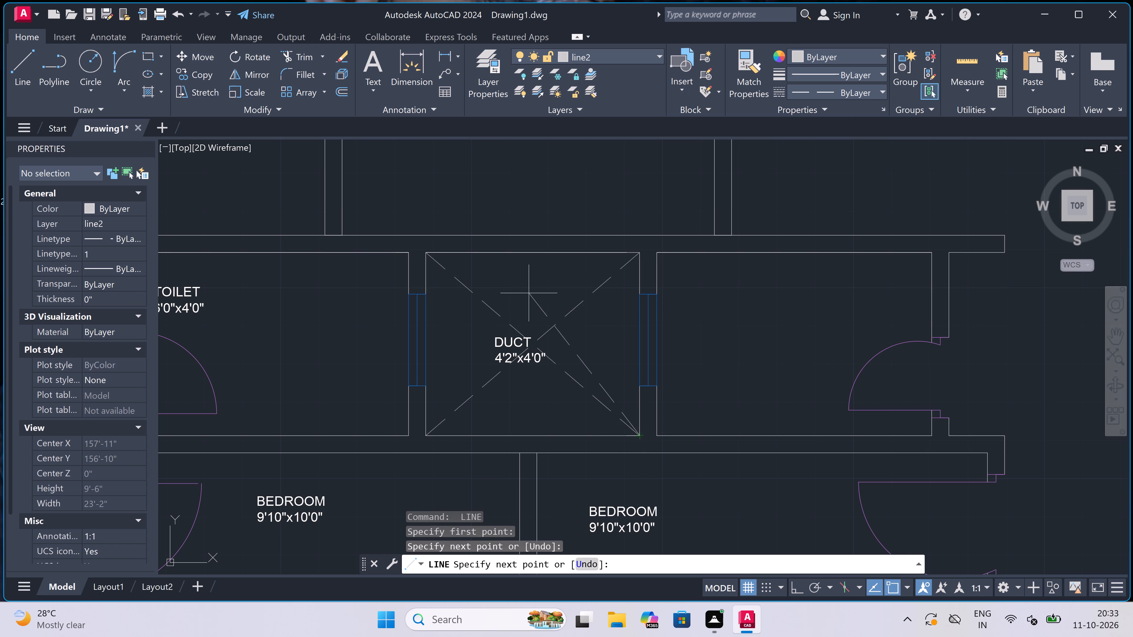
key("Escape")
Move the lower DUCT label so it sits centred over the crossing of the diagonals.
scroll(508, 331, "up", 1)
left_click(512, 345)
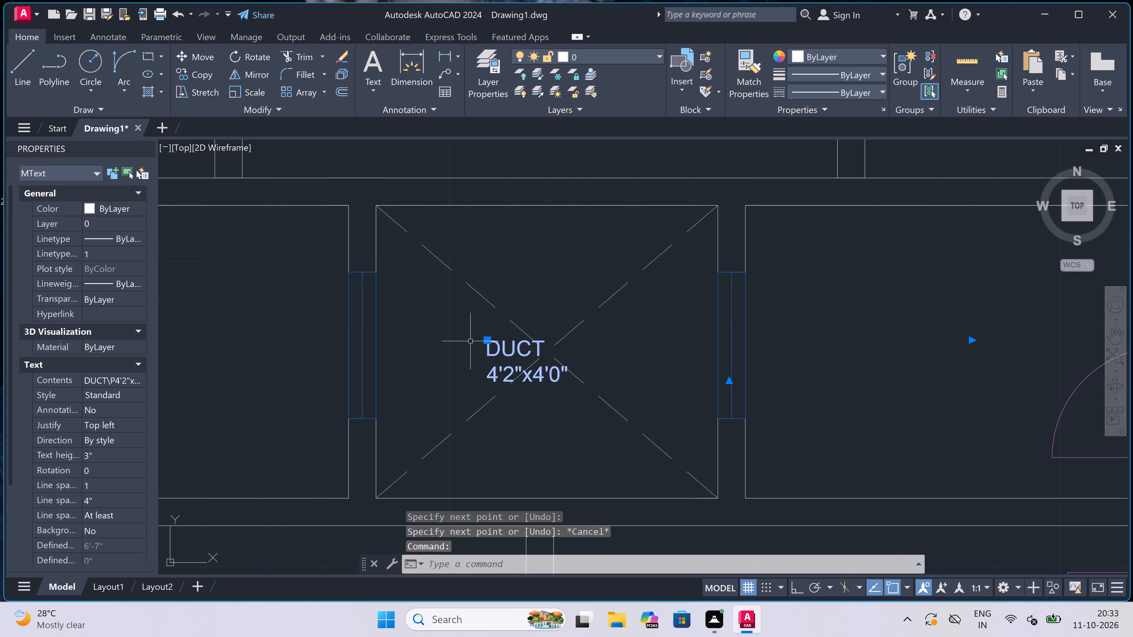
left_click(484, 342)
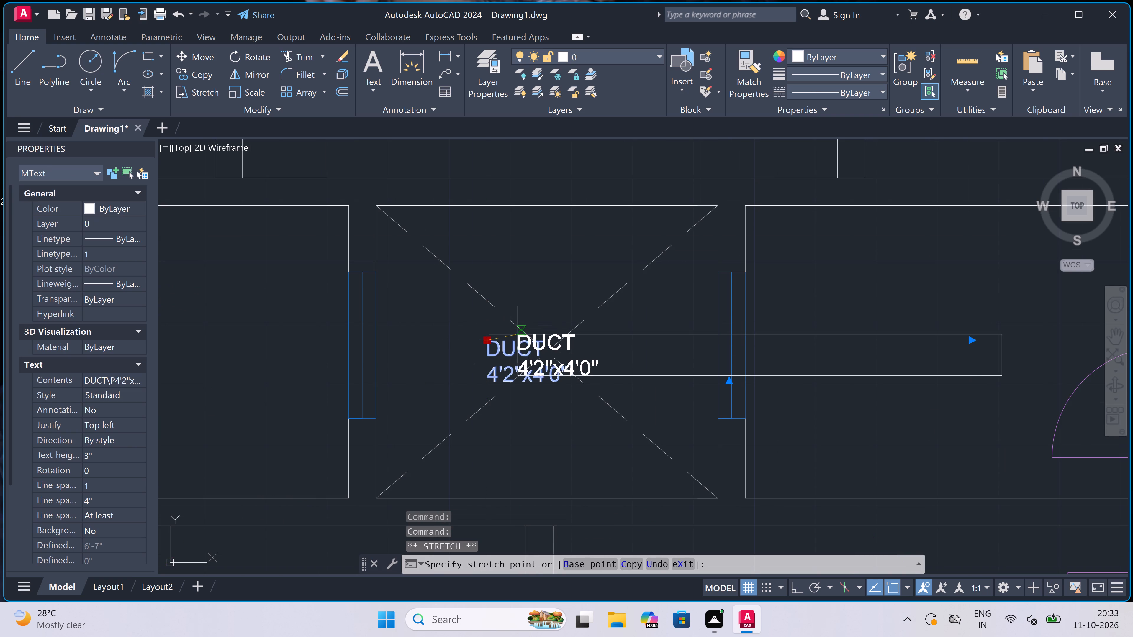
scroll(508, 334, "up", 2)
left_click(508, 332)
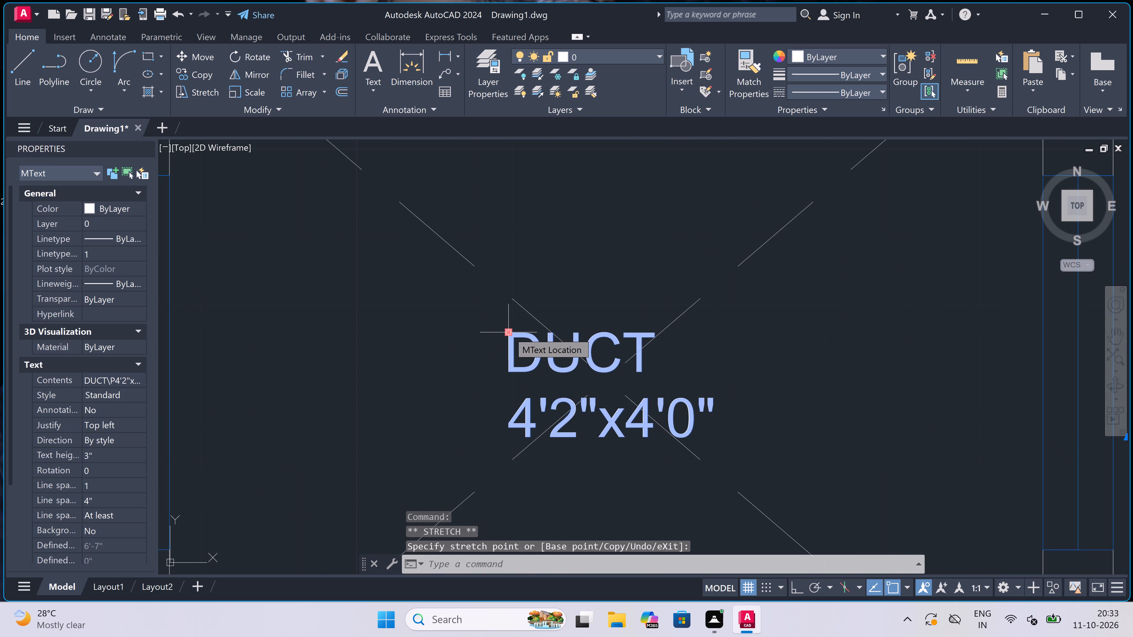
key("Escape")
Add the multiline text label TOILET 6'0"x4'0" in the unlabelled toilet to the right of the lower duct.
scroll(510, 333, "down", 6)
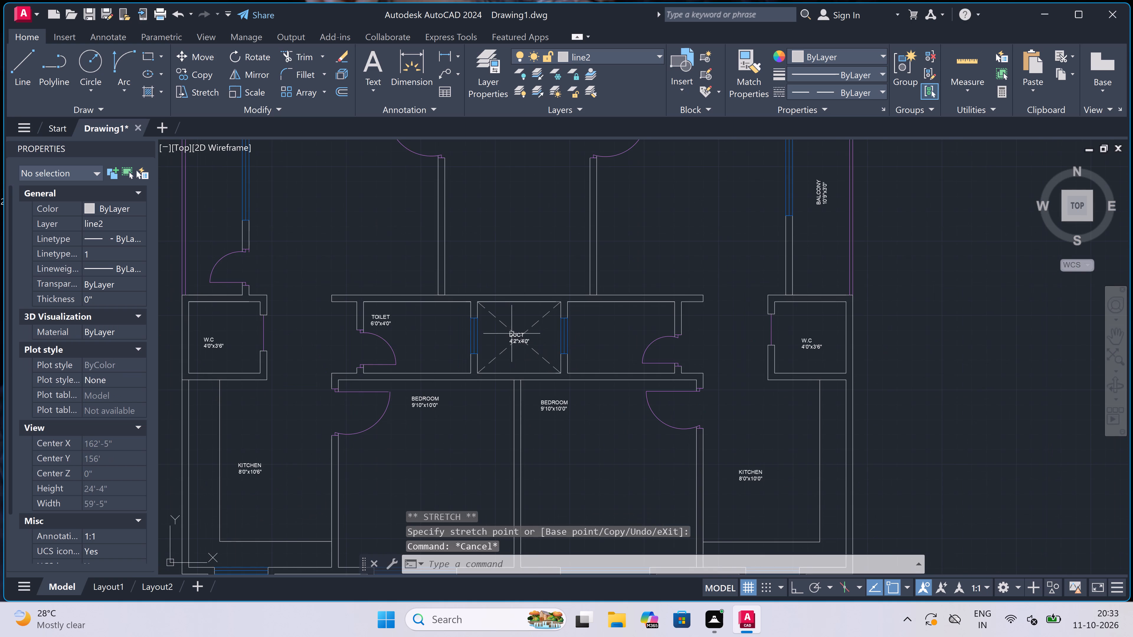
type("mt")
key("space")
scroll(637, 354, "up", 1)
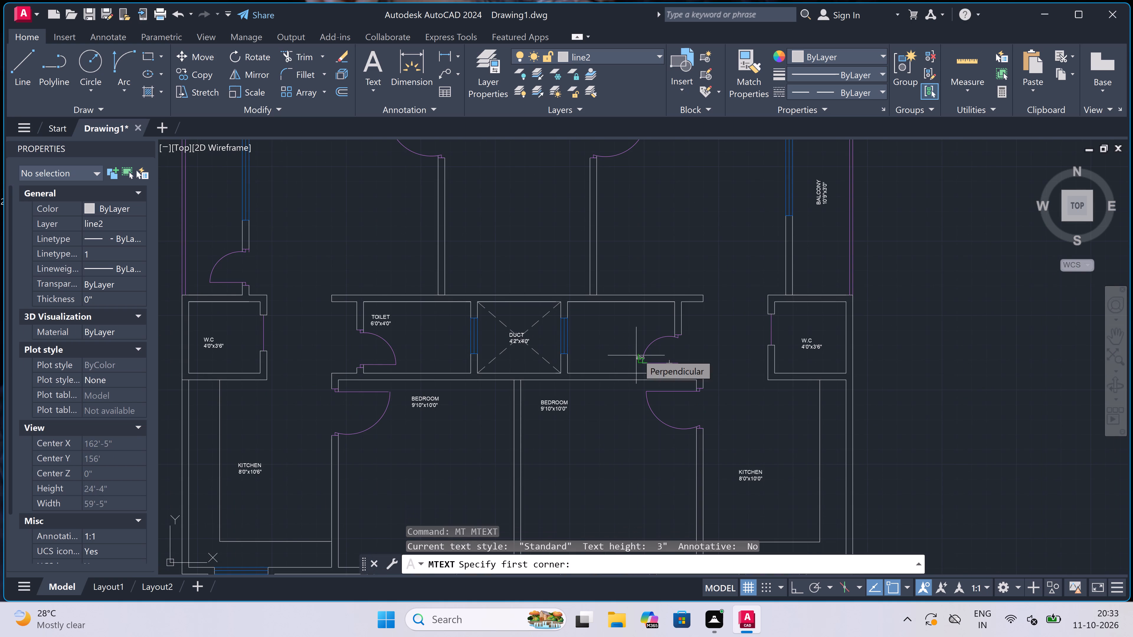
scroll(637, 354, "up", 1)
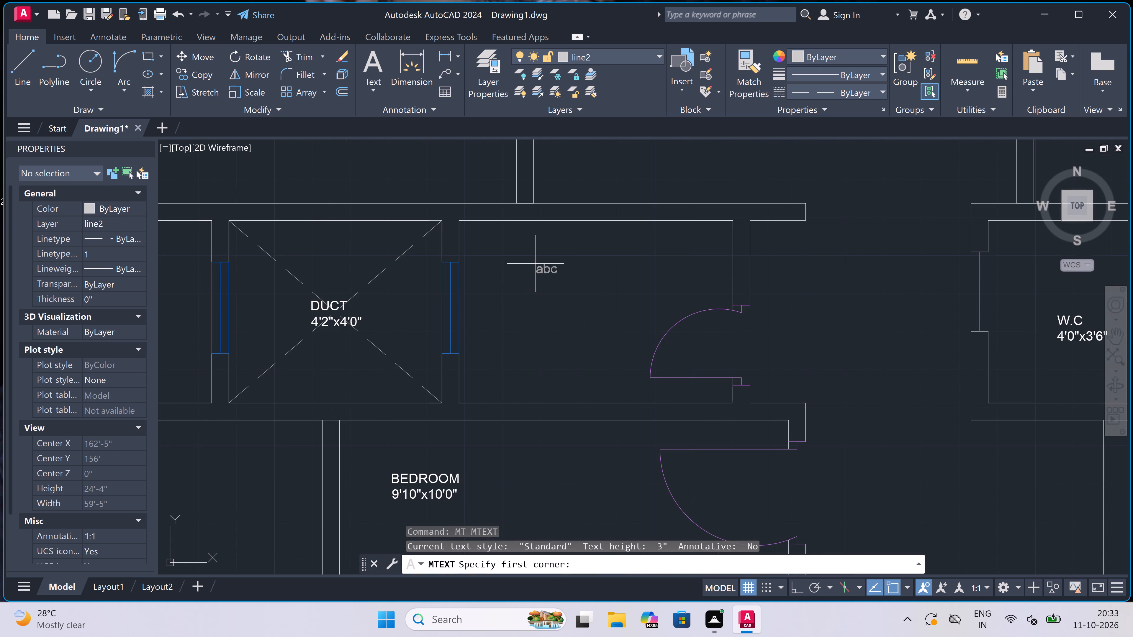
left_click_drag(572, 250, 579, 255)
left_click(970, 264)
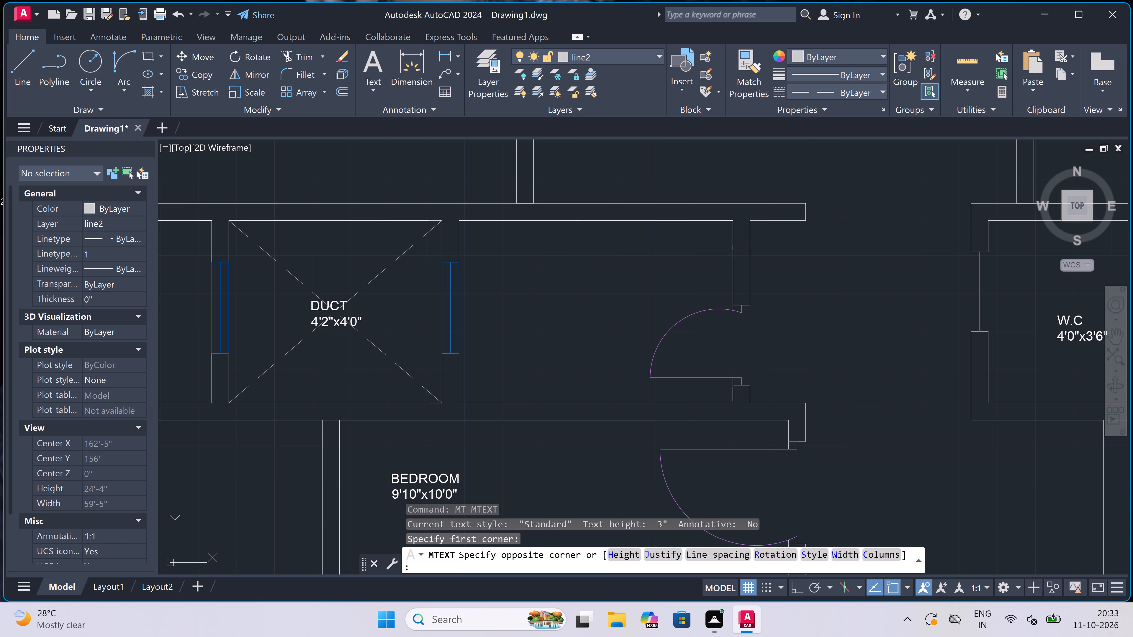
scroll(717, 343, "down", 2)
scroll(703, 316, "up", 2)
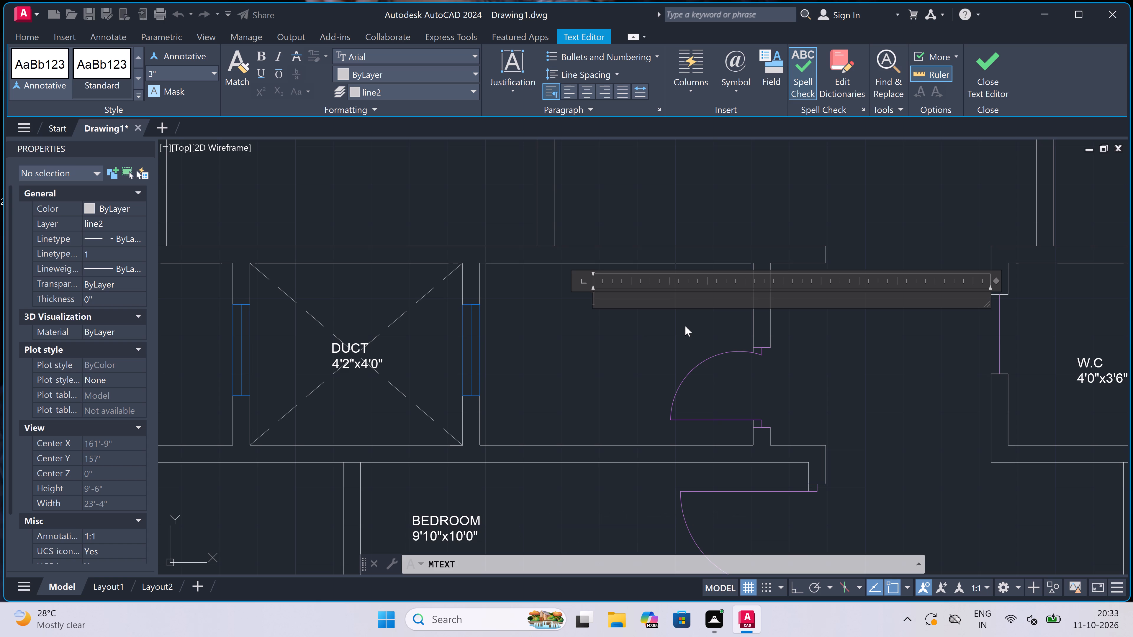
type("TOILET")
key("Return")
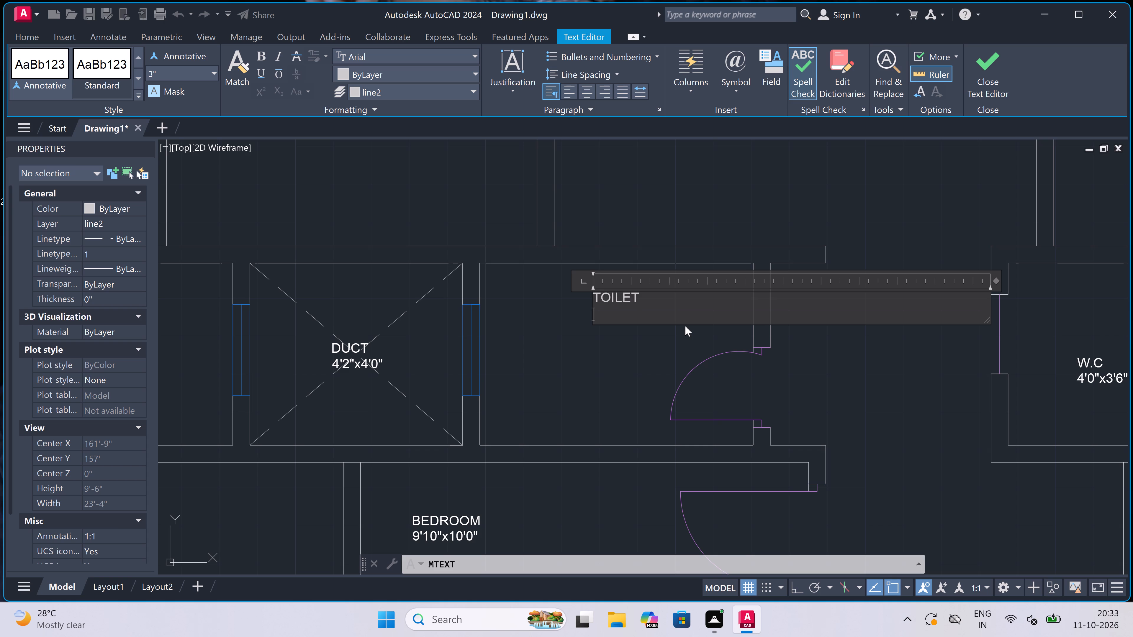
type("6'0")
key("x")
type("4'0\"")
left_click(605, 348)
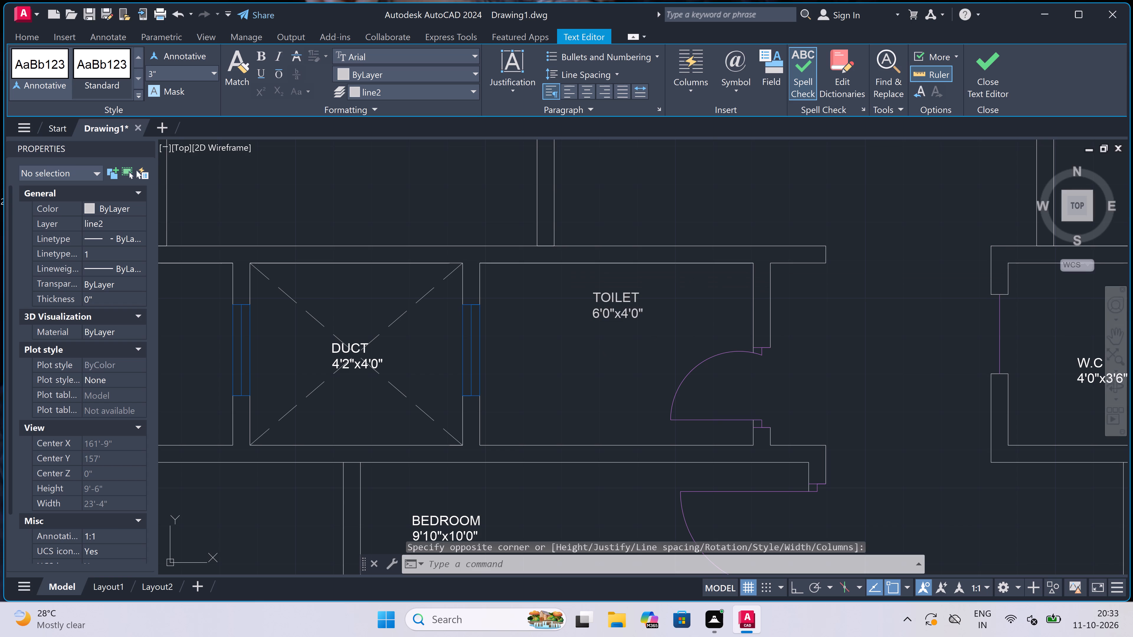
Add the multiline text label BALCONY 10'9"x3'0" in the plan's lower-left balcony, just above its door.
scroll(605, 344, "down", 7)
key("space")
scroll(507, 294, "up", 1)
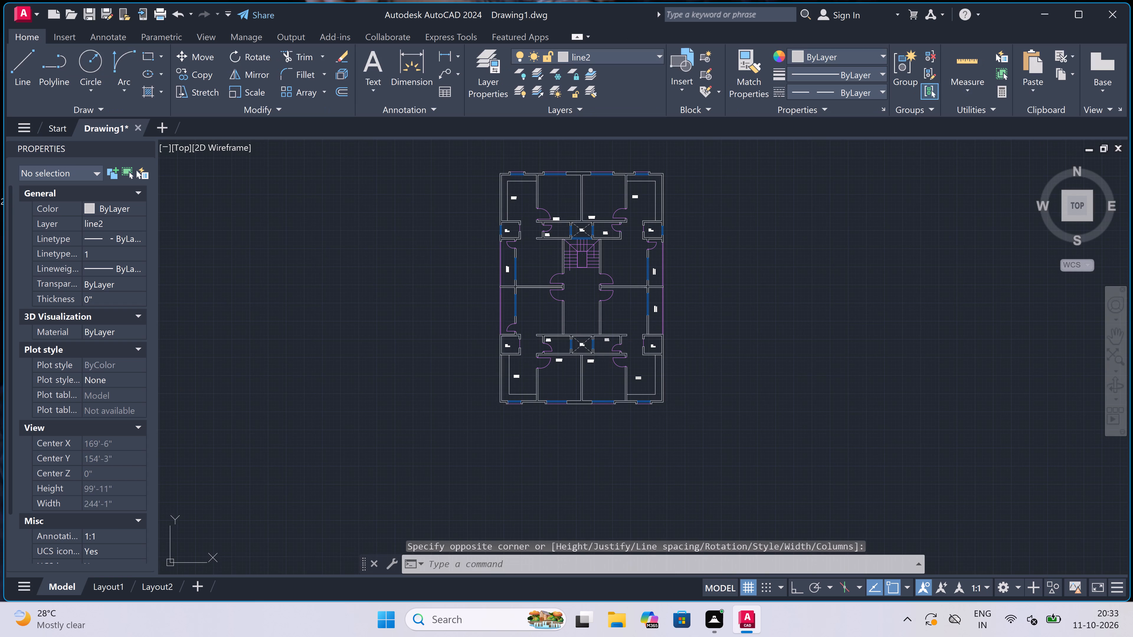
scroll(491, 328, "up", 3)
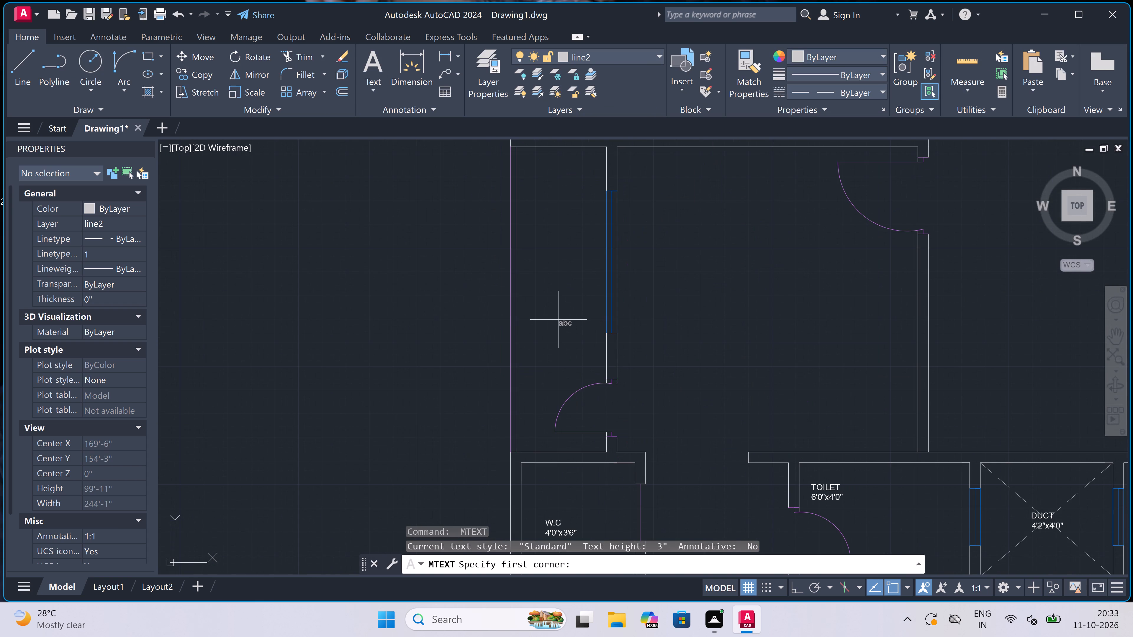
left_click(545, 325)
left_click(906, 328)
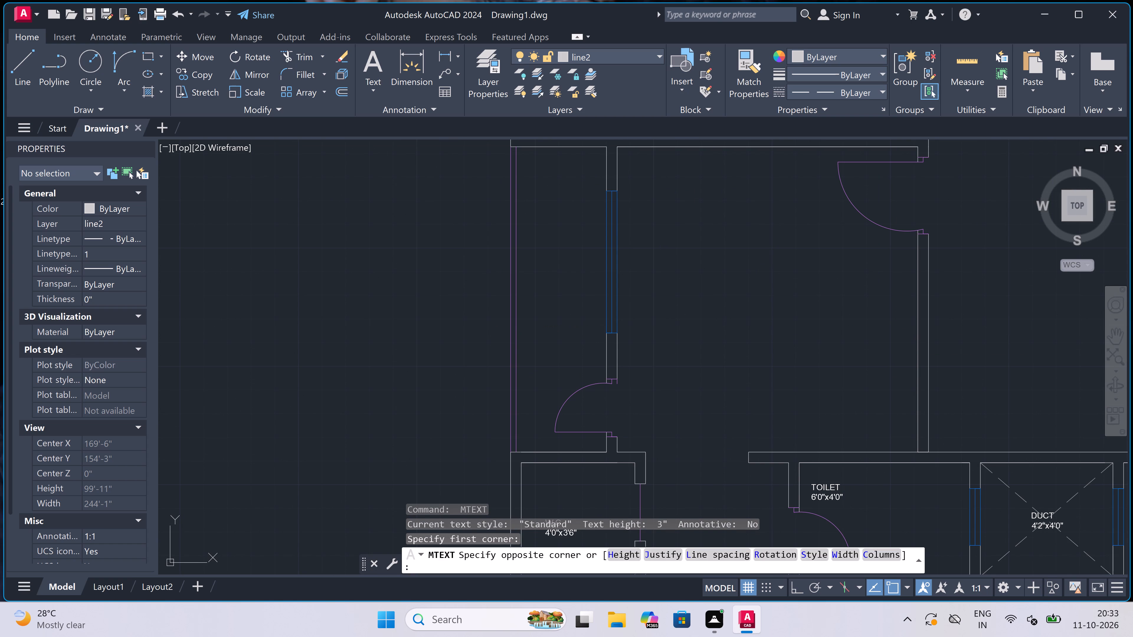
scroll(762, 312, "up", 1)
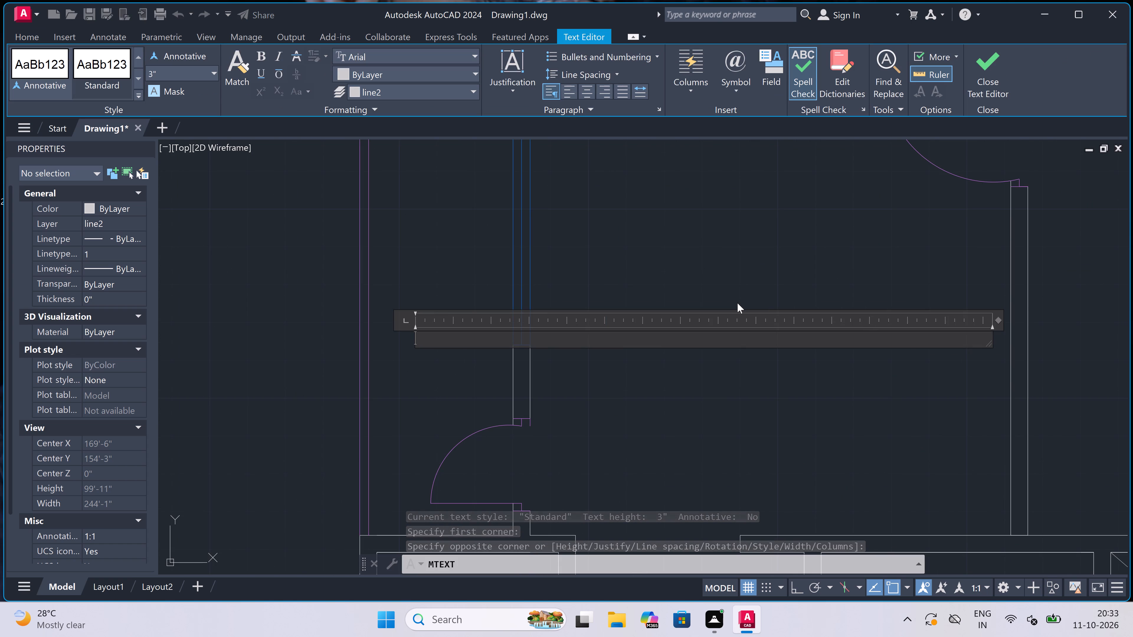
type("BALCONY")
key("Return")
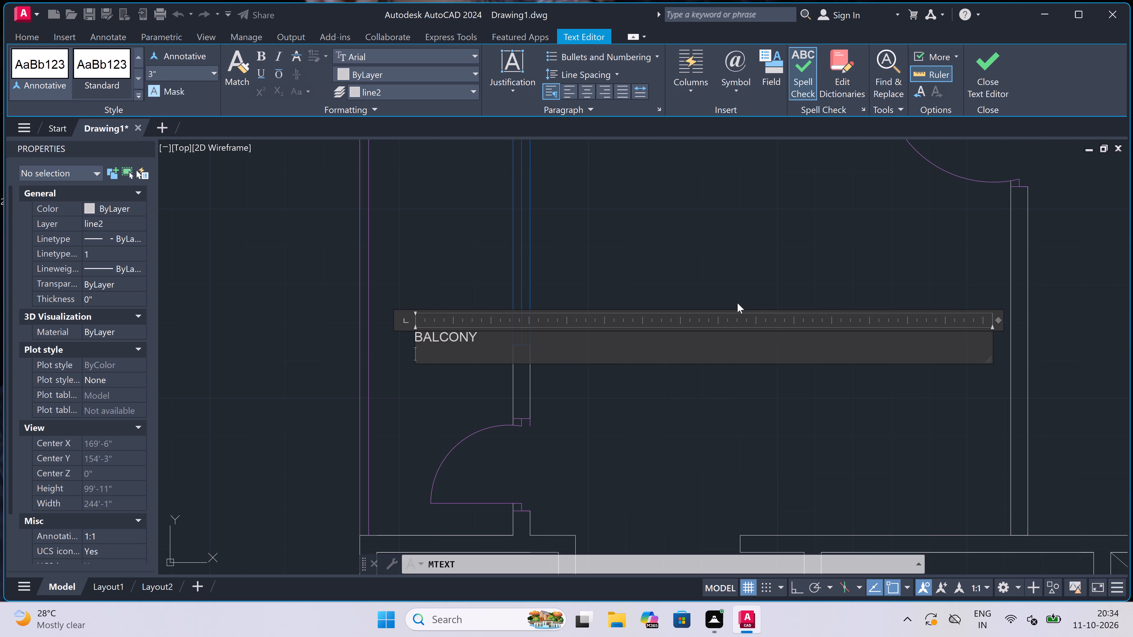
key("1")
type("0'9")
key("shift+quotedbl")
key("x")
type("3'0\"")
left_click_drag(469, 244, 471, 250)
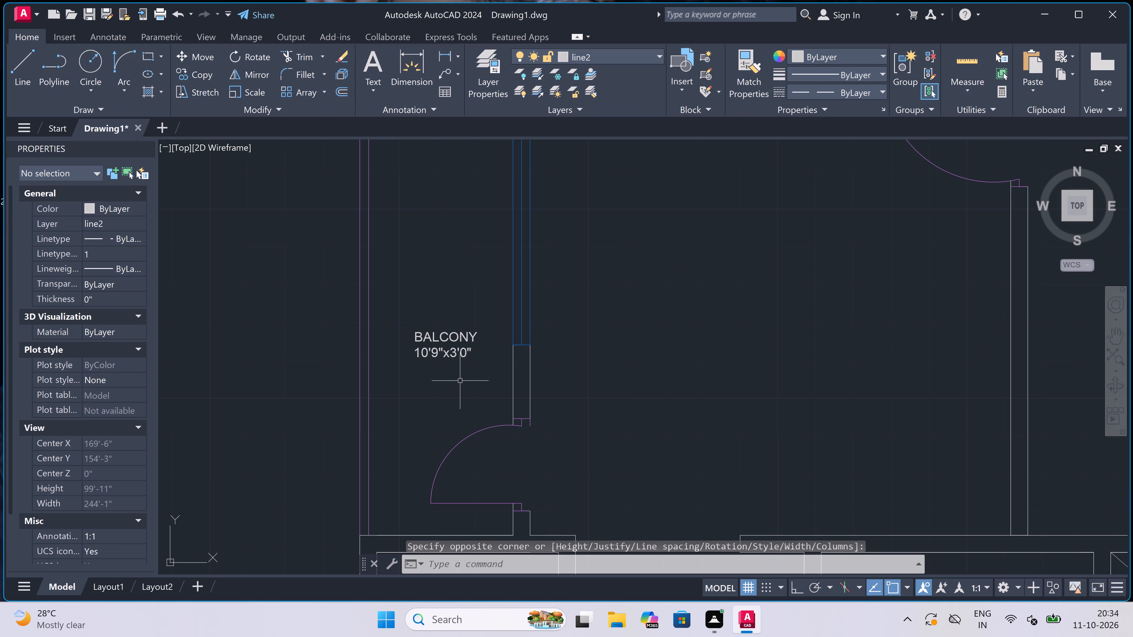
Rotate the new lower-left BALCONY label 90 degrees counterclockwise with Ortho on, so it runs along the balcony's length.
left_click(451, 351)
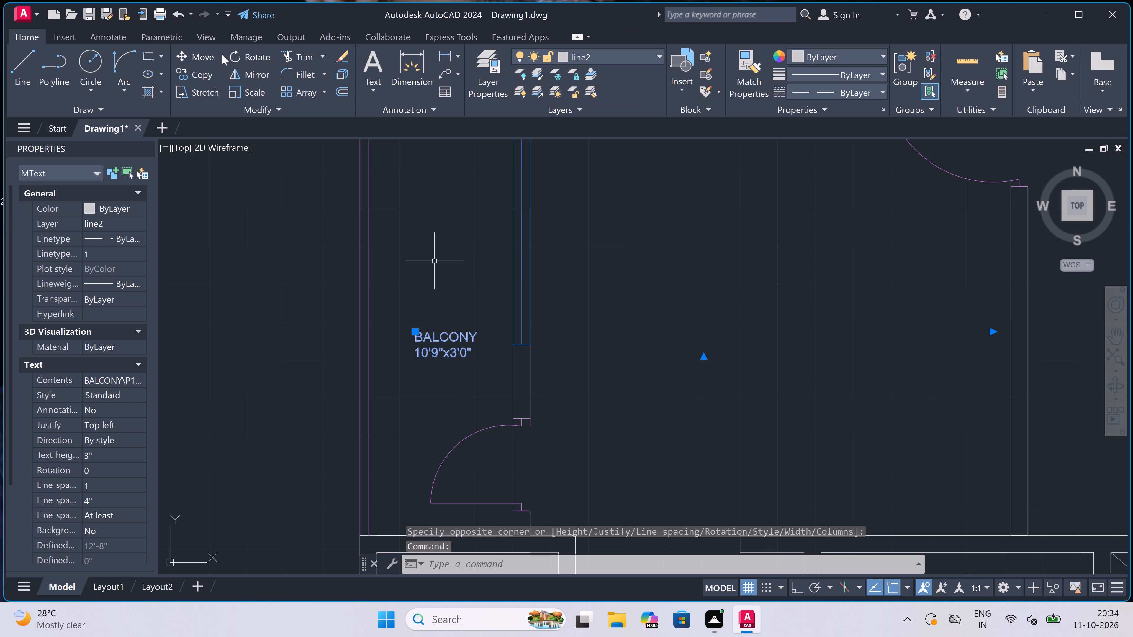
left_click(255, 55)
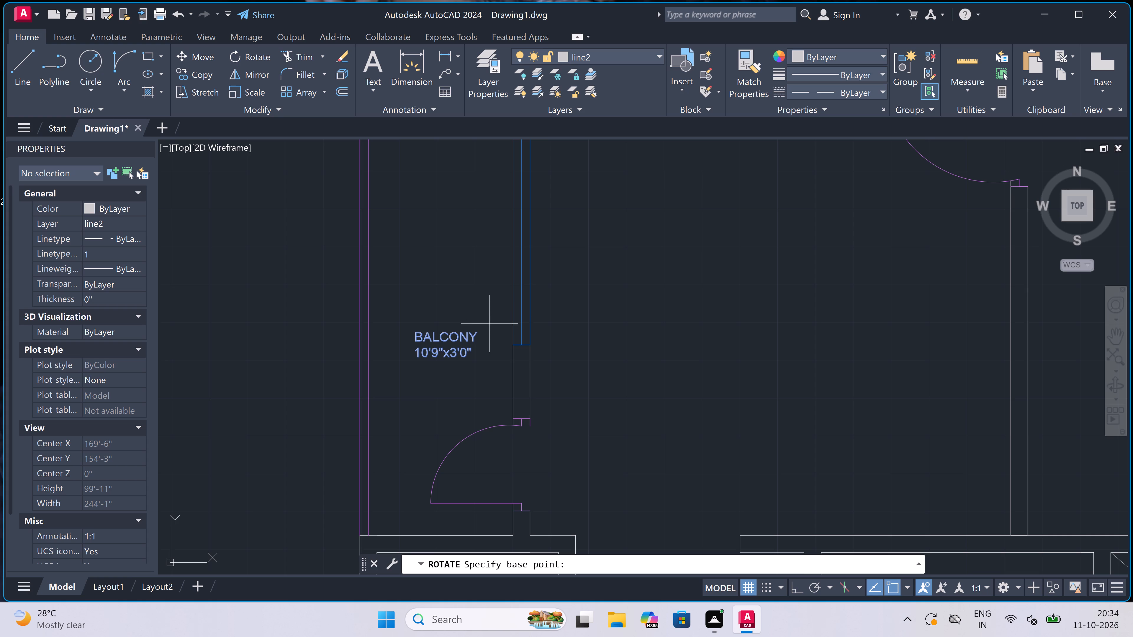
left_click(471, 343)
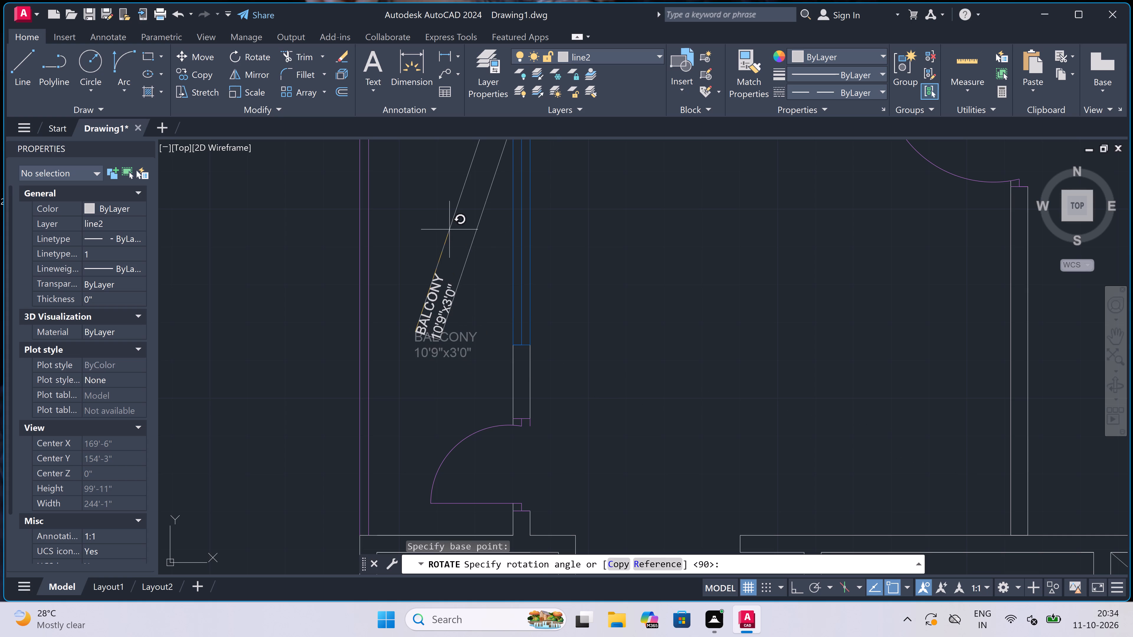
key("F8")
left_click(425, 237)
scroll(425, 237, "down", 4)
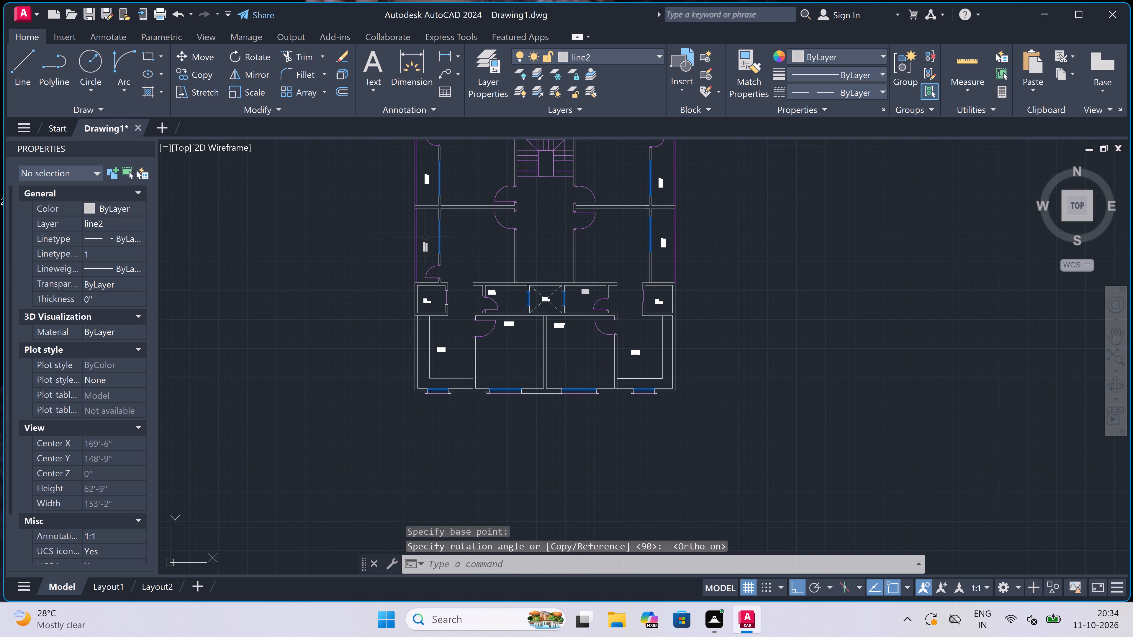
scroll(463, 237, "up", 3)
key("space")
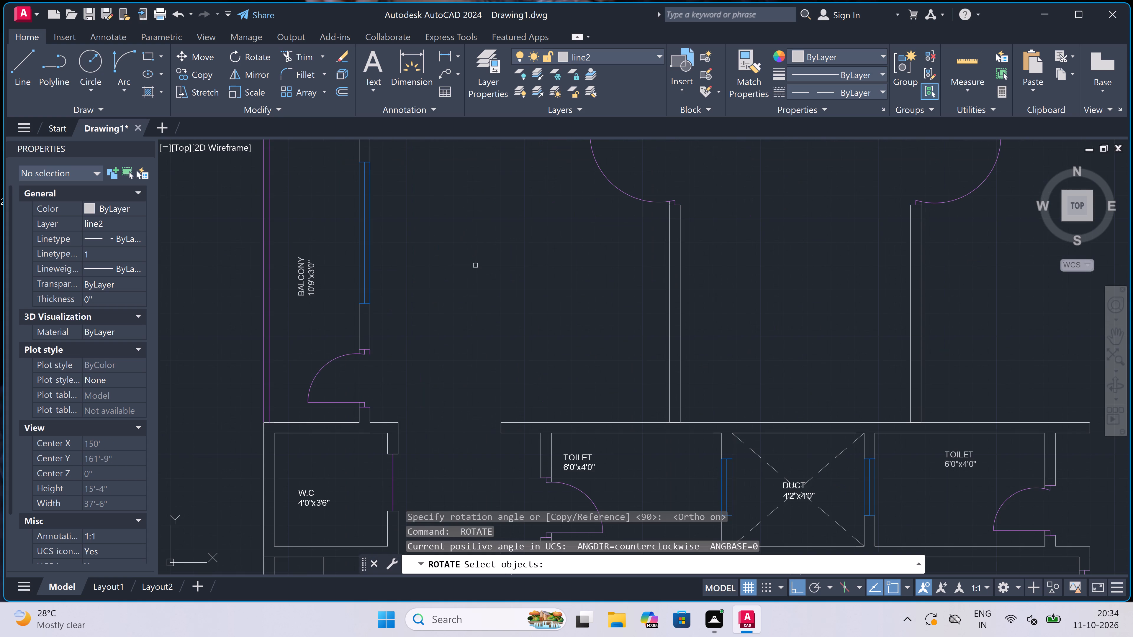
key("Escape")
Add the multiline text label LIVING 10'7"x10'9" in the lower-left living room, beside the balcony window.
type("mt")
key("space")
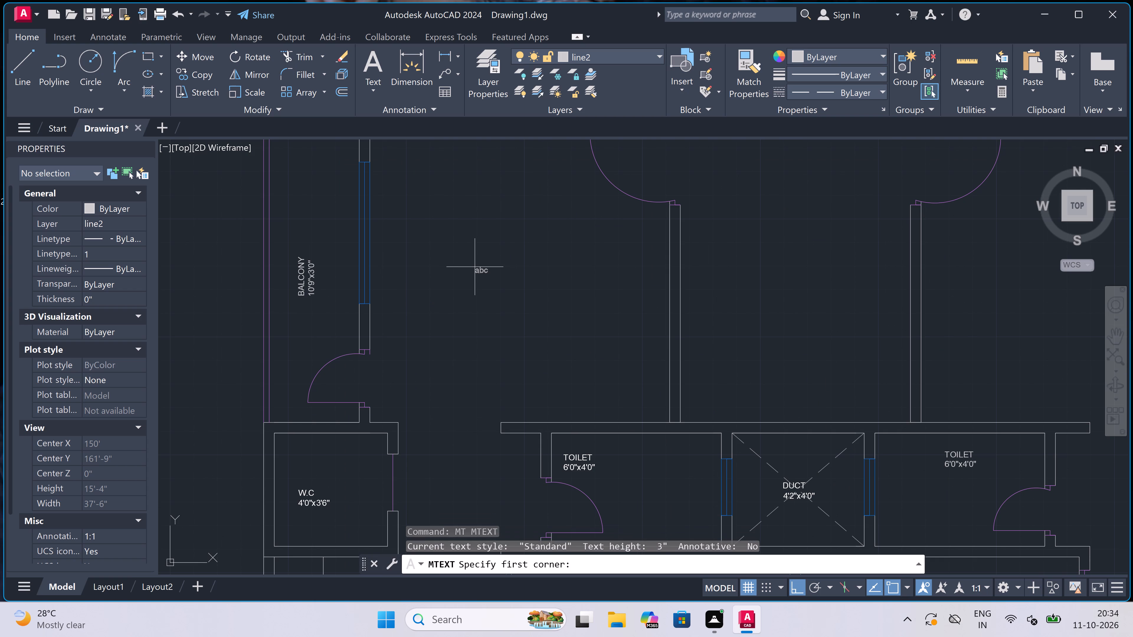
scroll(439, 256, "down", 3)
scroll(438, 229, "up", 3)
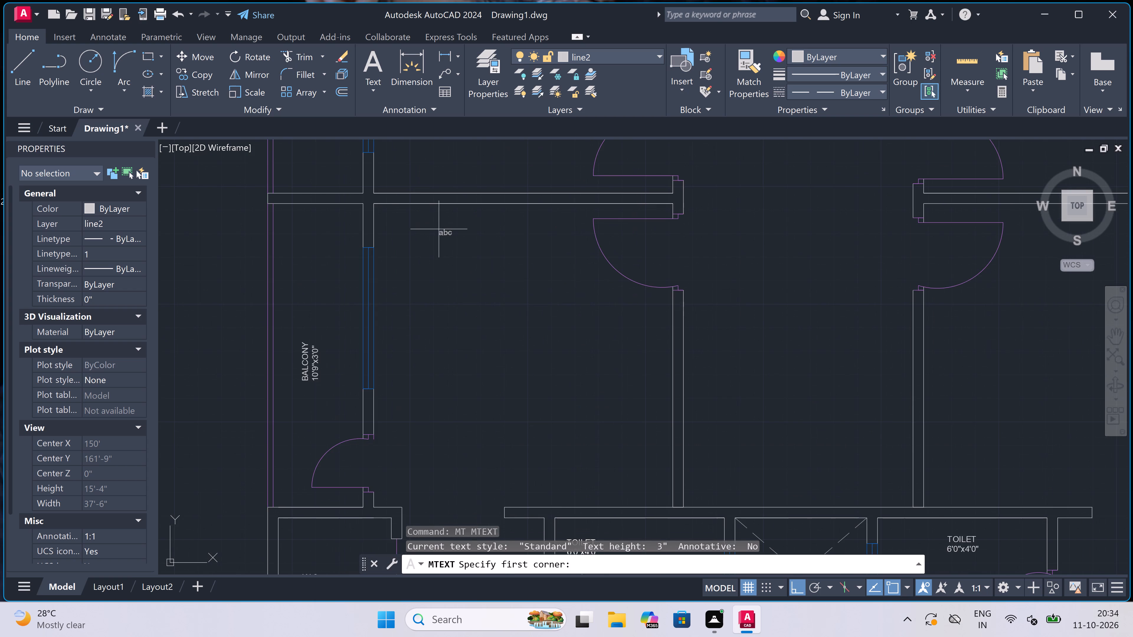
scroll(439, 229, "down", 1)
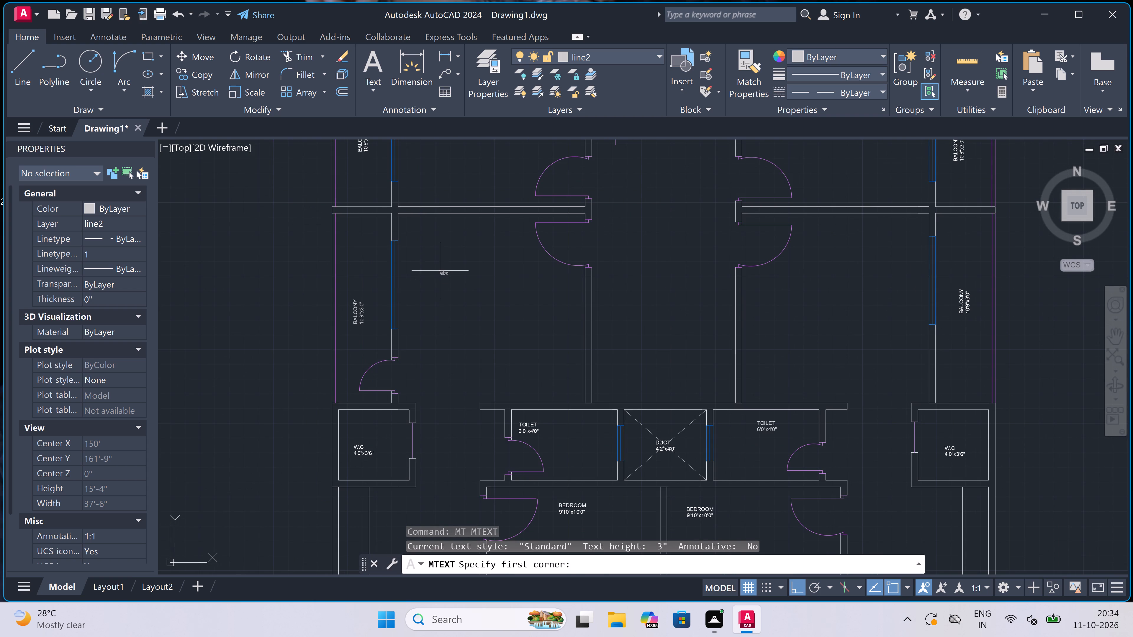
scroll(452, 293, "up", 1)
left_click(428, 324)
left_click(836, 323)
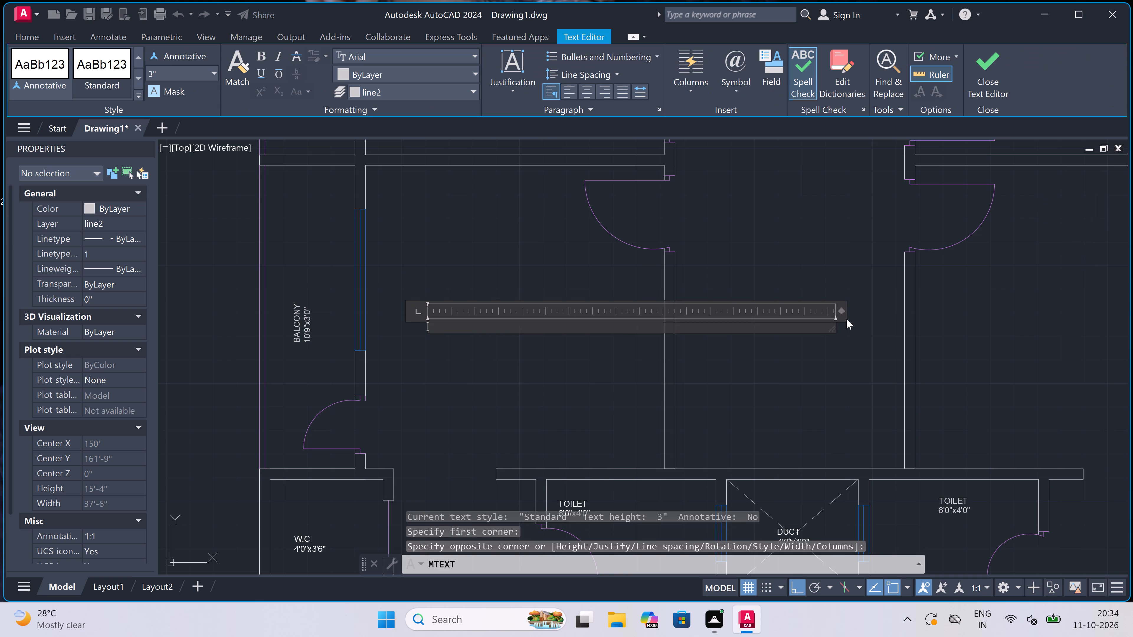
type("LIVING")
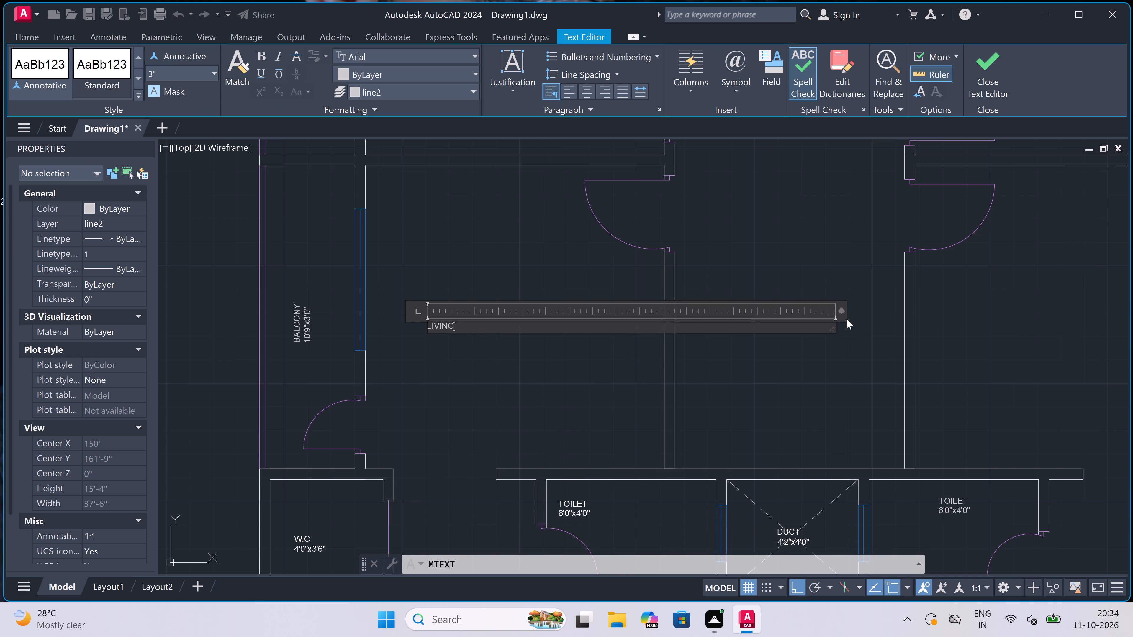
key("Return")
type("10'7")
type("\"x")
type("10'9\"")
left_click(461, 354)
Add the multiline text label LIVING 10'7"x10'9" in the lower-right living room, beside the balcony window.
scroll(462, 353, "down", 4)
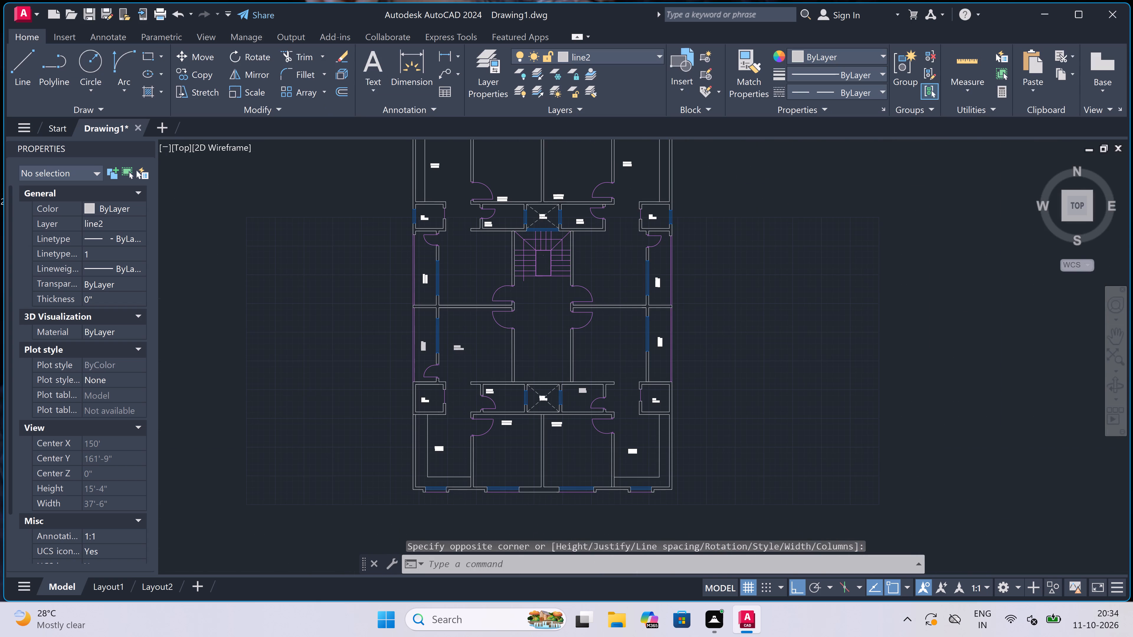
scroll(632, 348, "up", 3)
key("space")
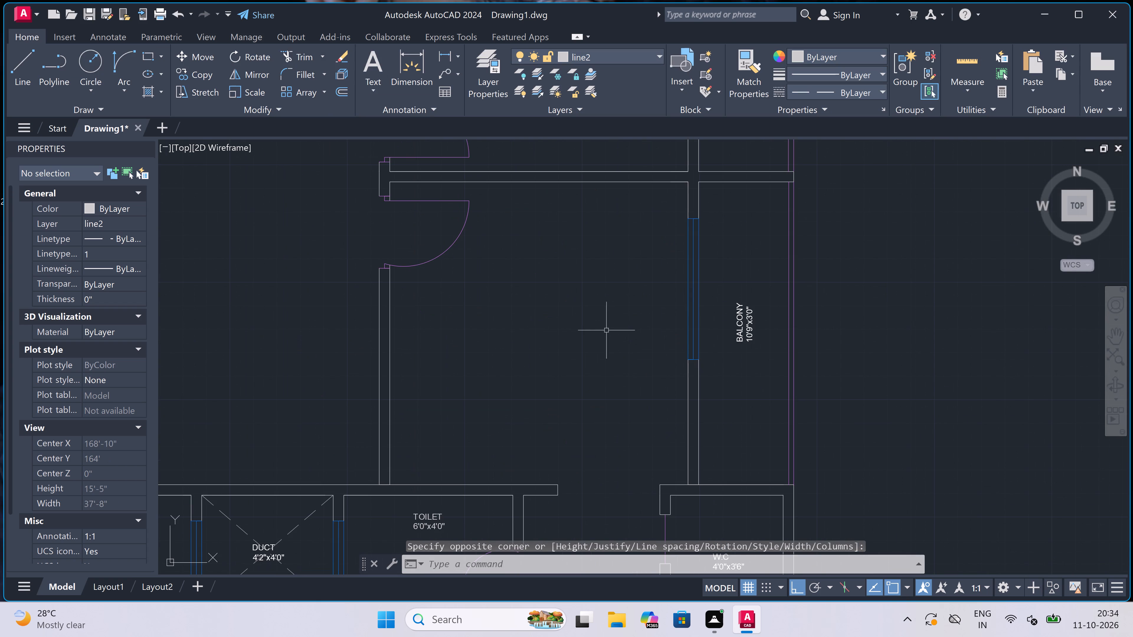
left_click_drag(475, 335, 479, 334)
left_click(815, 372)
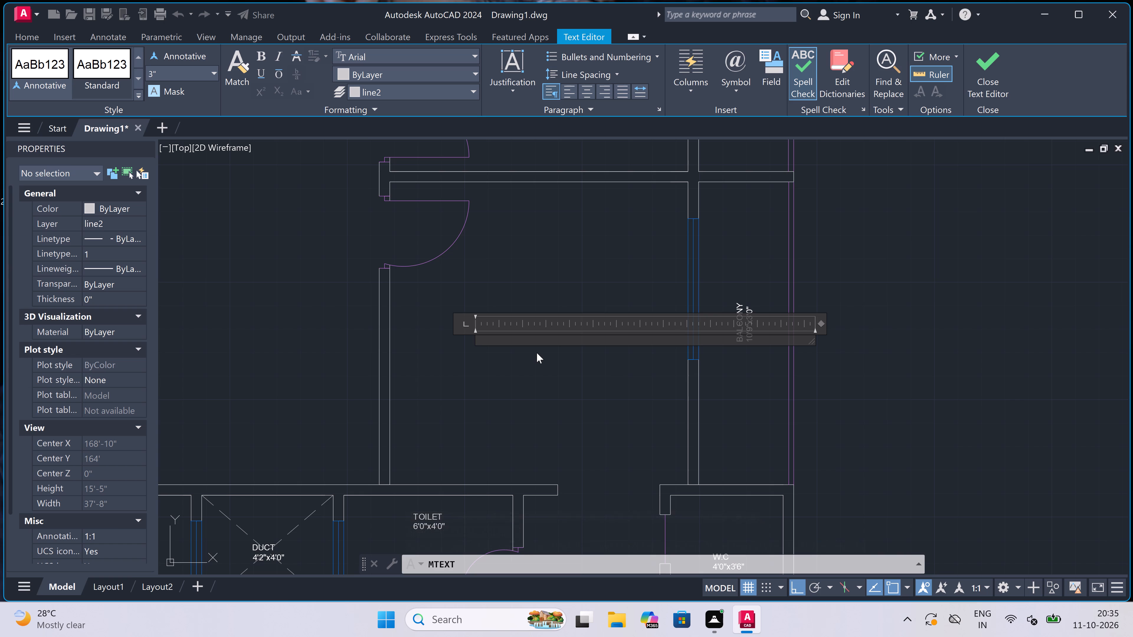
type("LIVING")
key("Return")
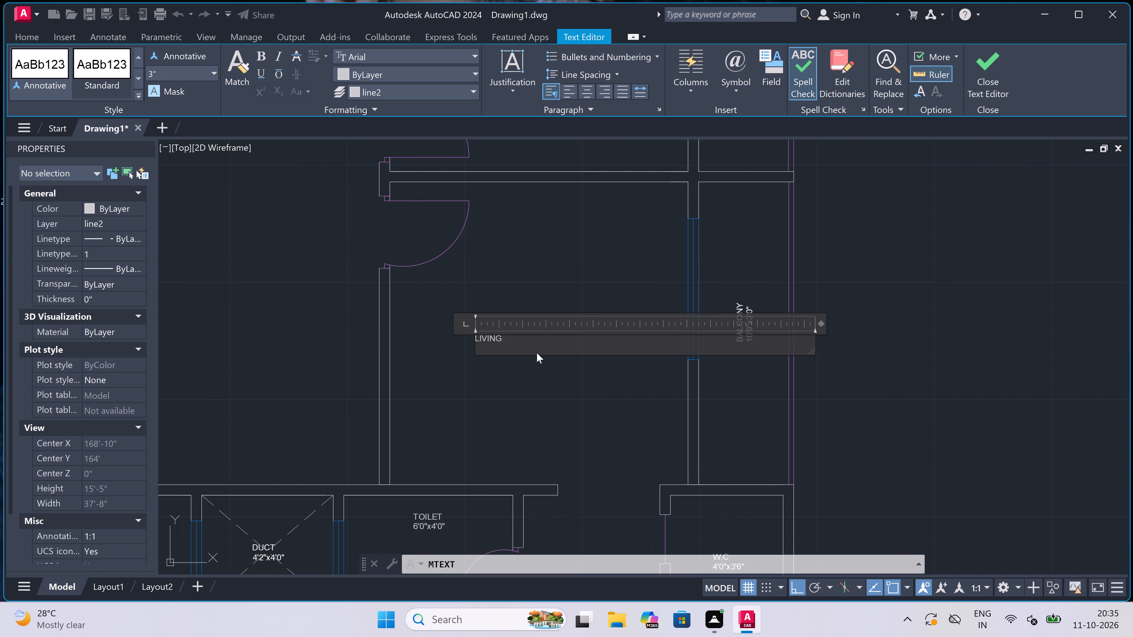
type("10'7")
key("shift+quotedbl")
key("x")
type("10'9\"")
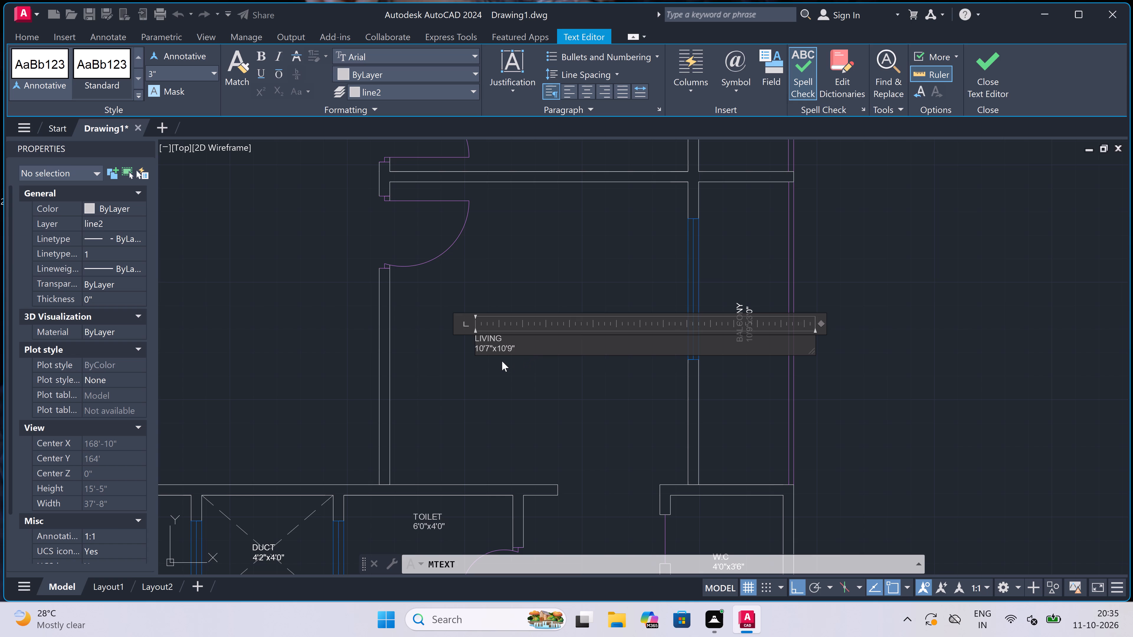
left_click(502, 361)
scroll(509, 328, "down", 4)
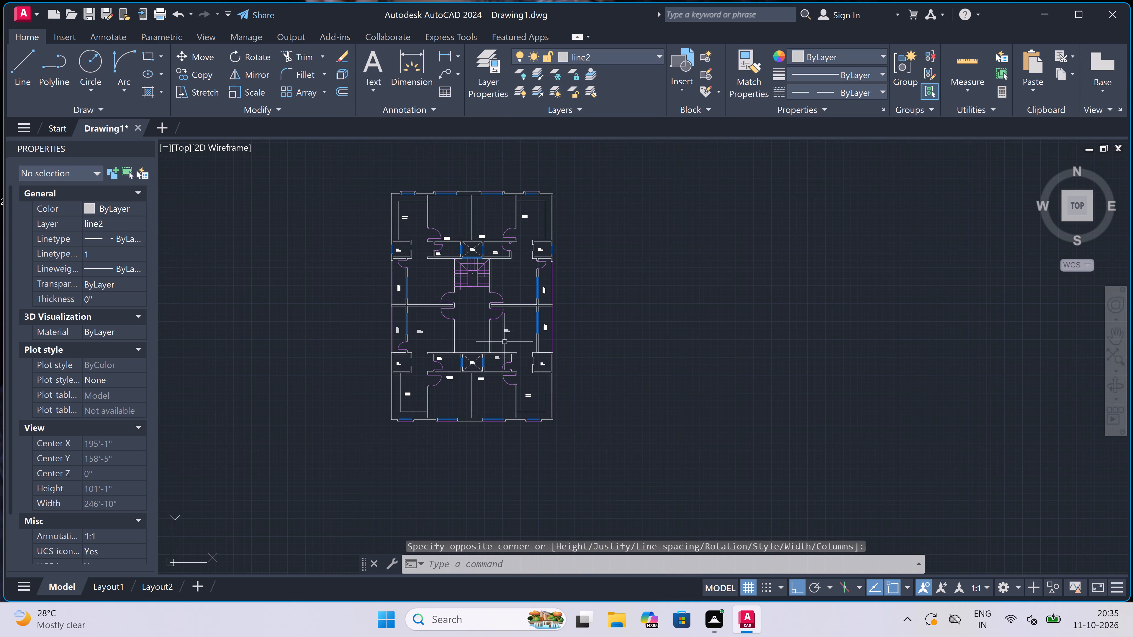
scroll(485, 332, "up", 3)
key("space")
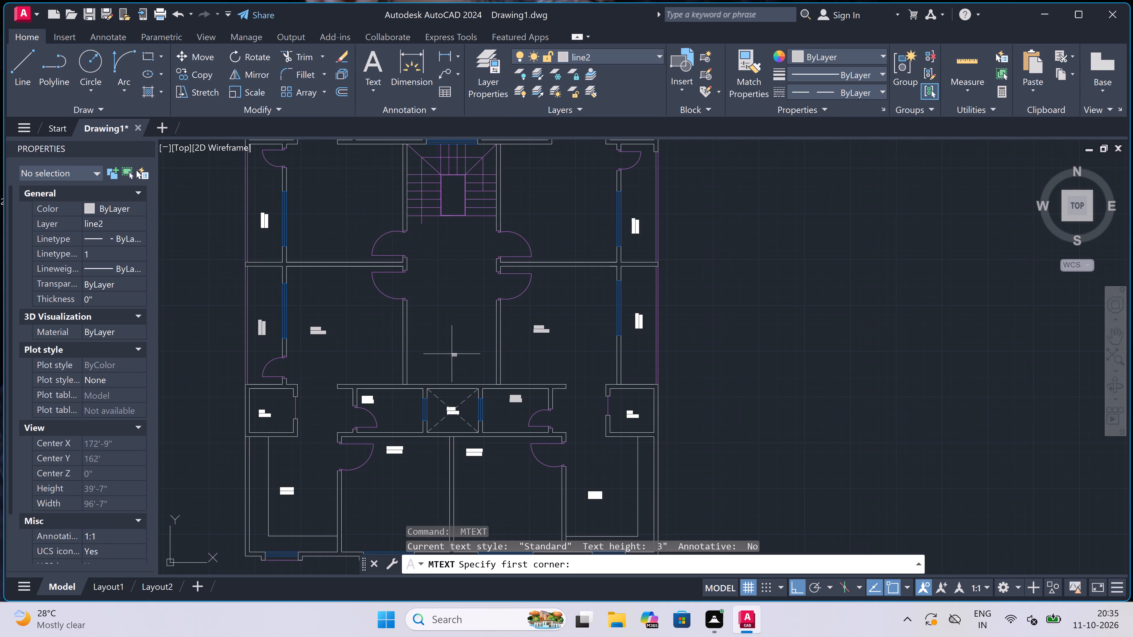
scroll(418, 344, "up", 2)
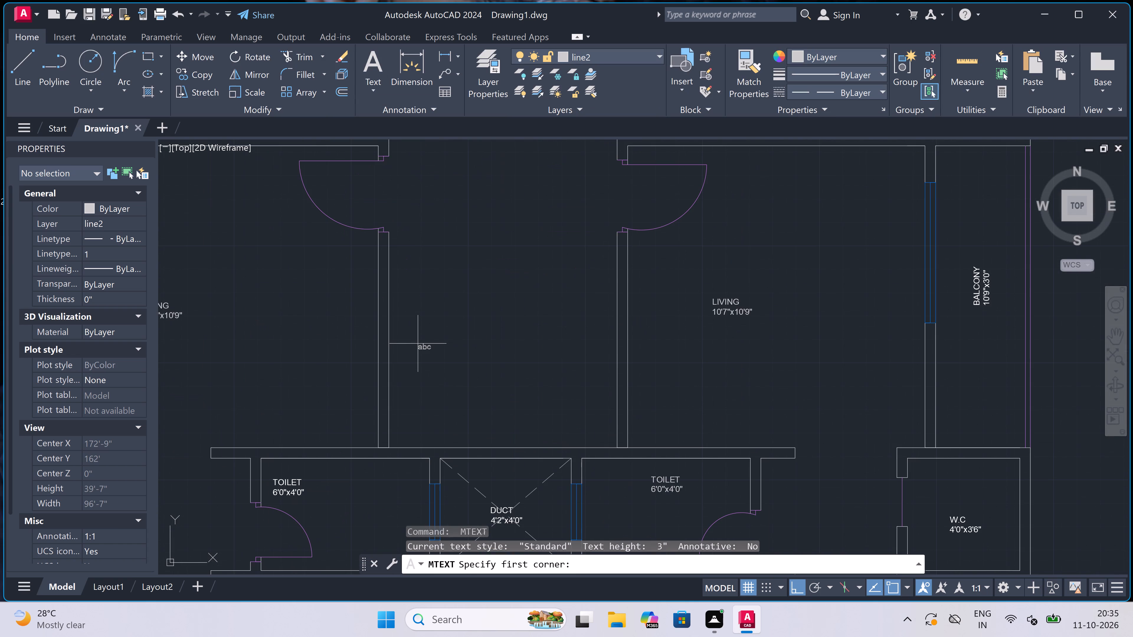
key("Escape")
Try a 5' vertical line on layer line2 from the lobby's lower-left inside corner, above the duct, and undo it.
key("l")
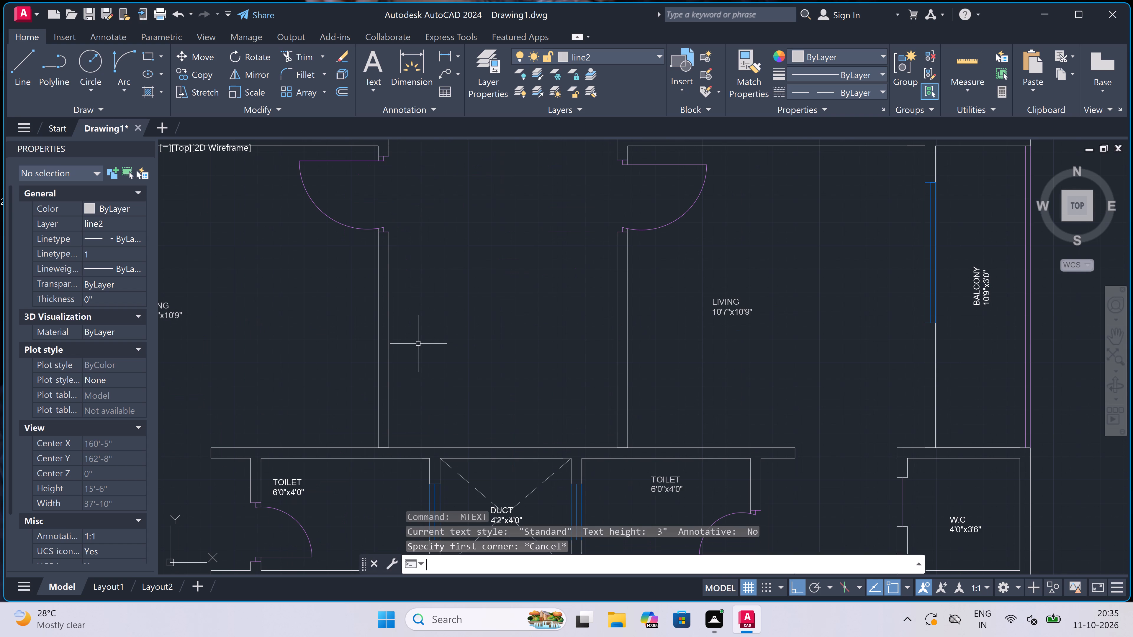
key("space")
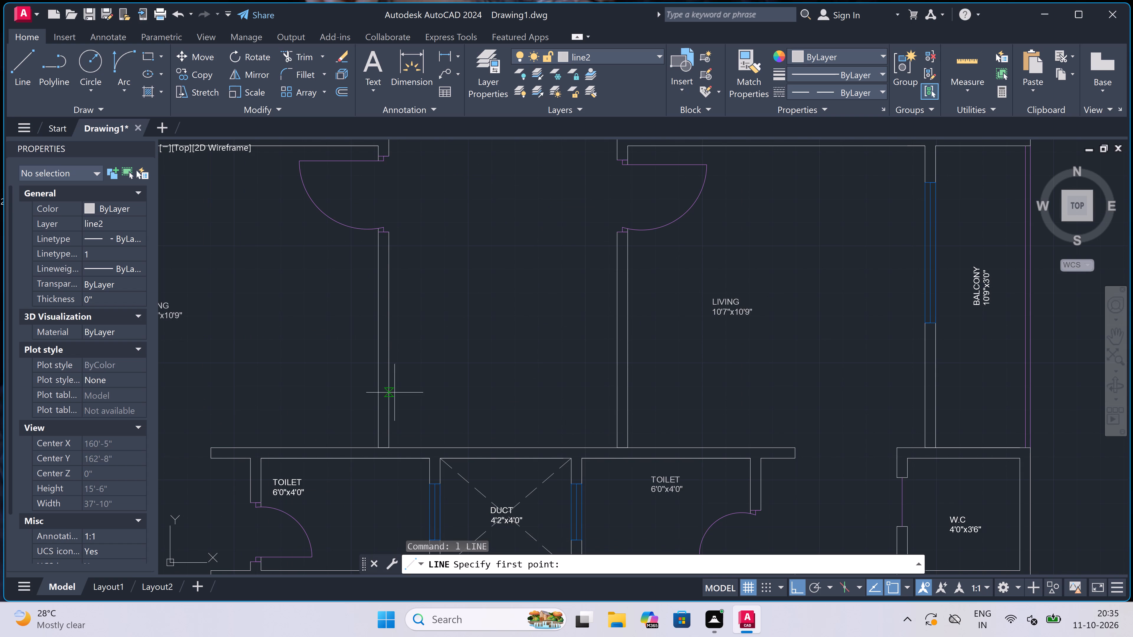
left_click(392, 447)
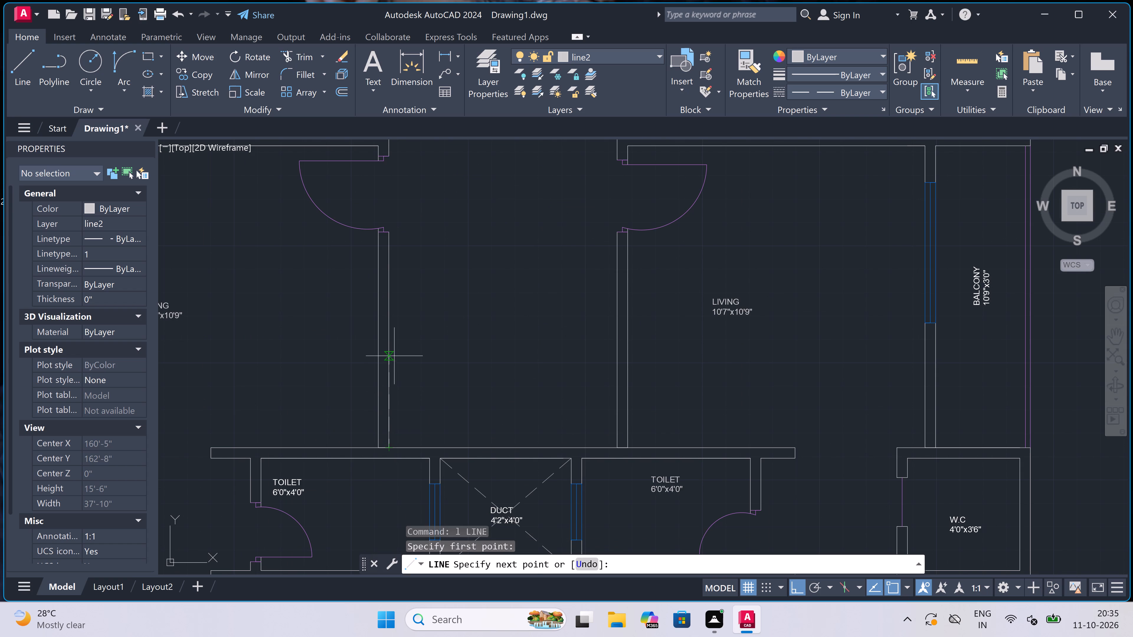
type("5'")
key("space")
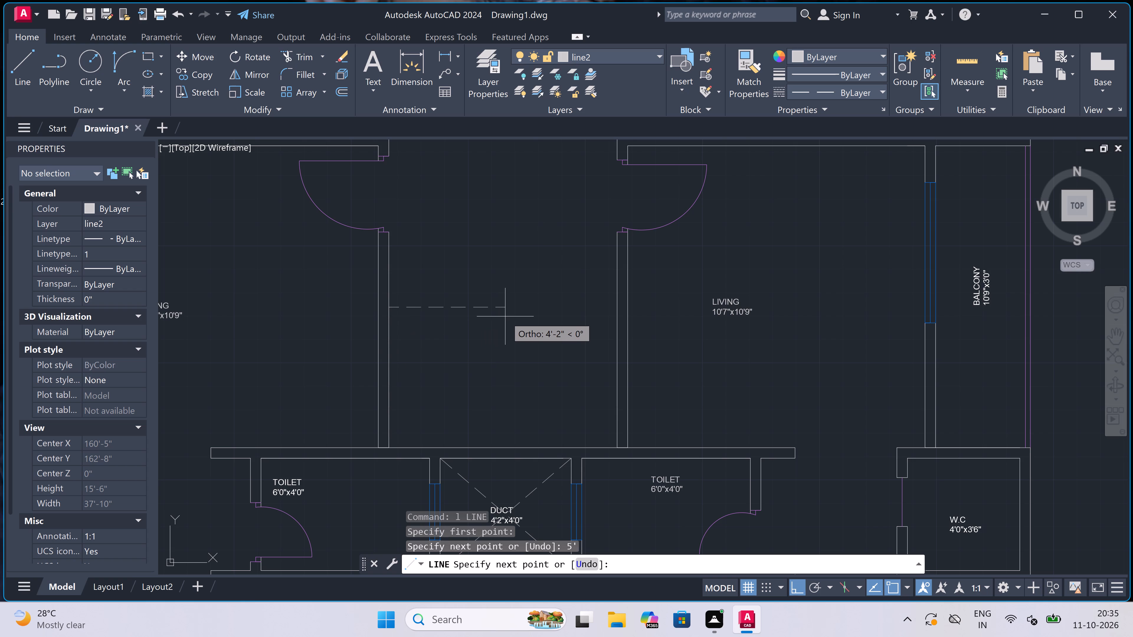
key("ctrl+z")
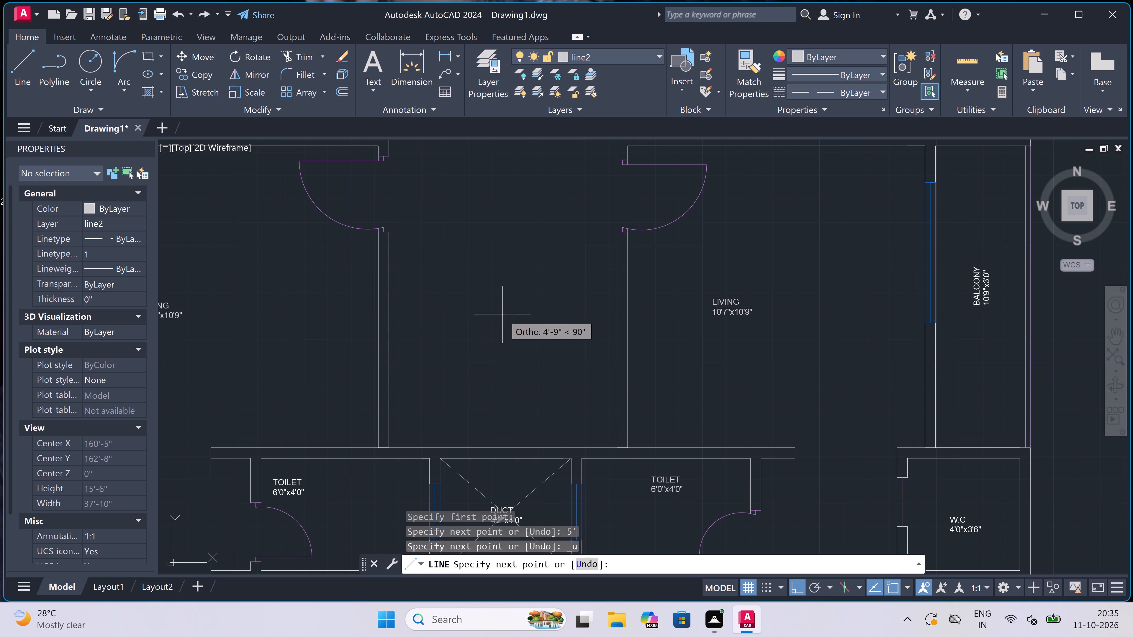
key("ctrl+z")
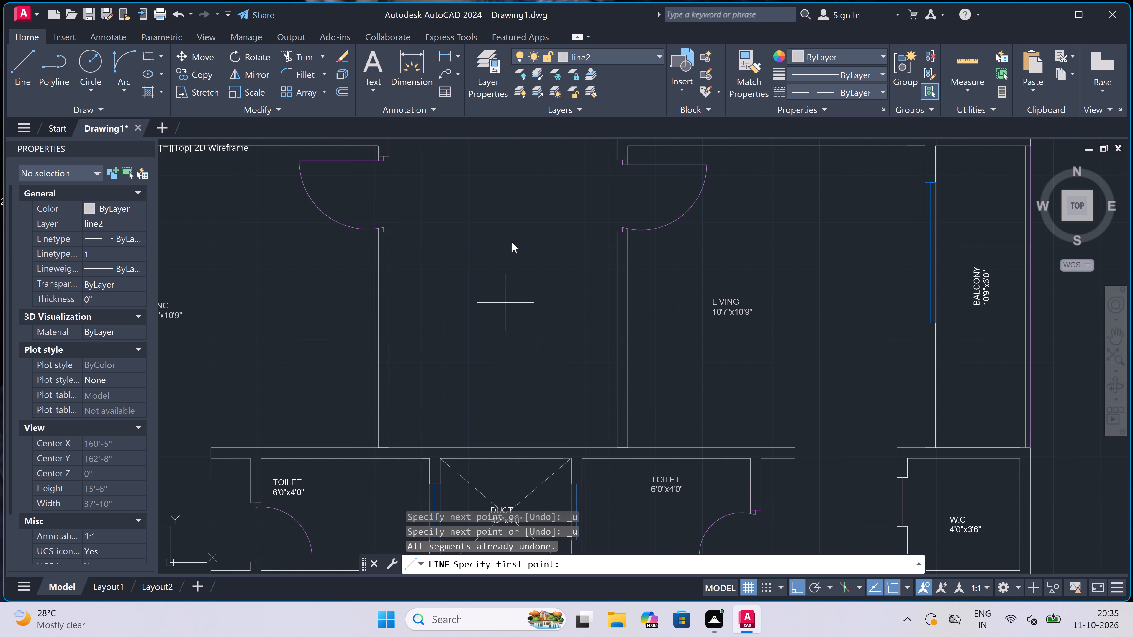
On layer 0, draw a 5' by 5' inner wall outline from the lobby's lower-left inside corner, ending on the bottom wall.
left_click(605, 60)
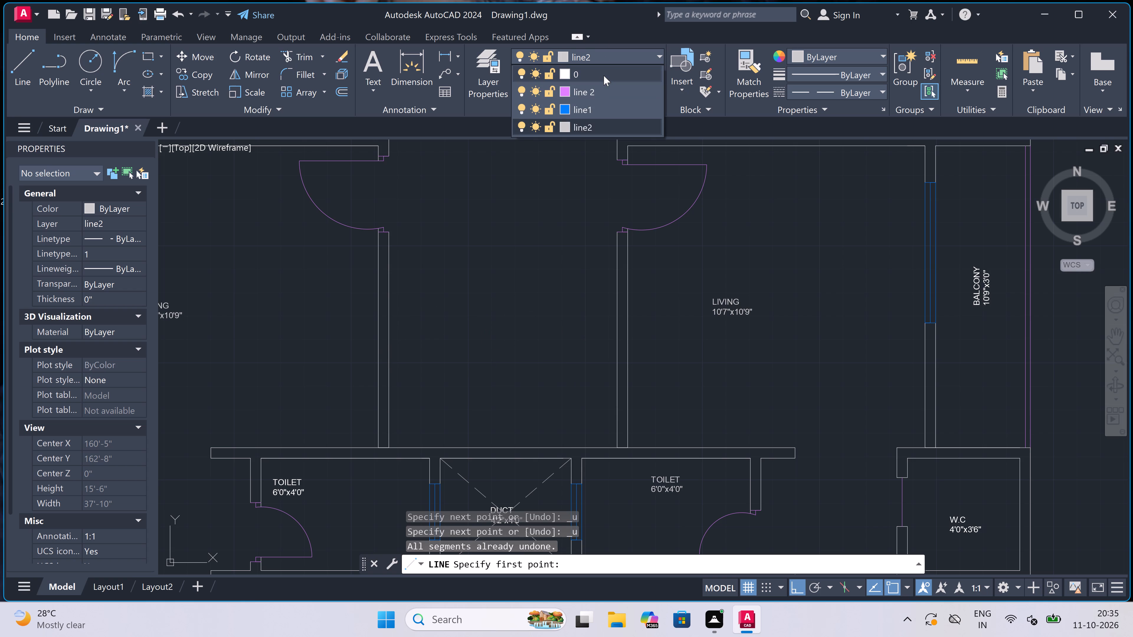
left_click(604, 75)
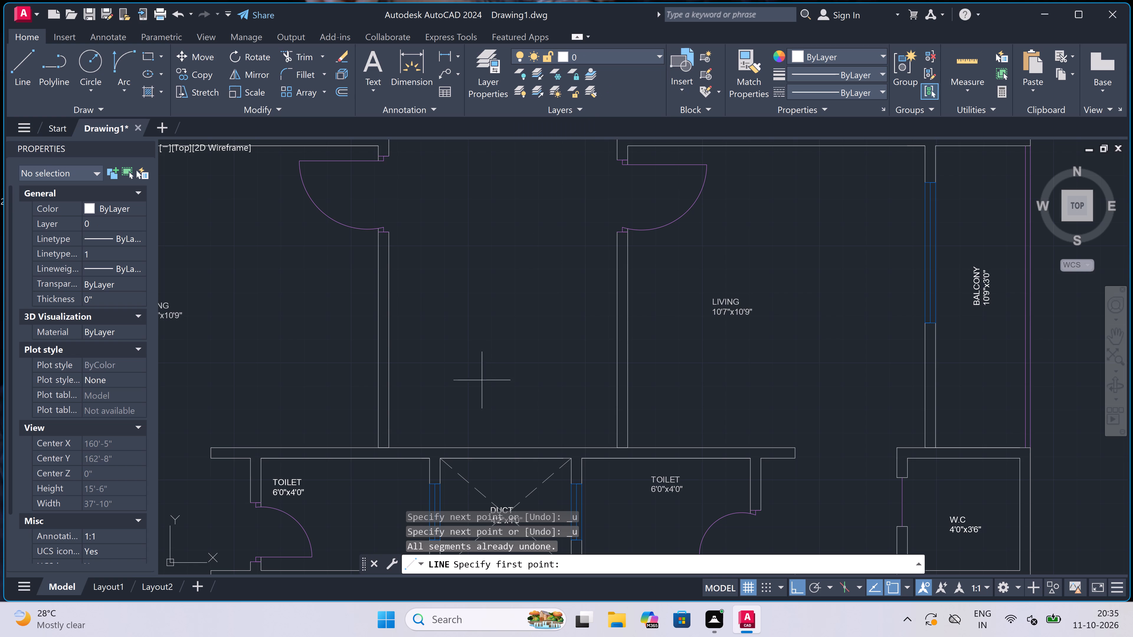
scroll(364, 457, "up", 1)
key("l")
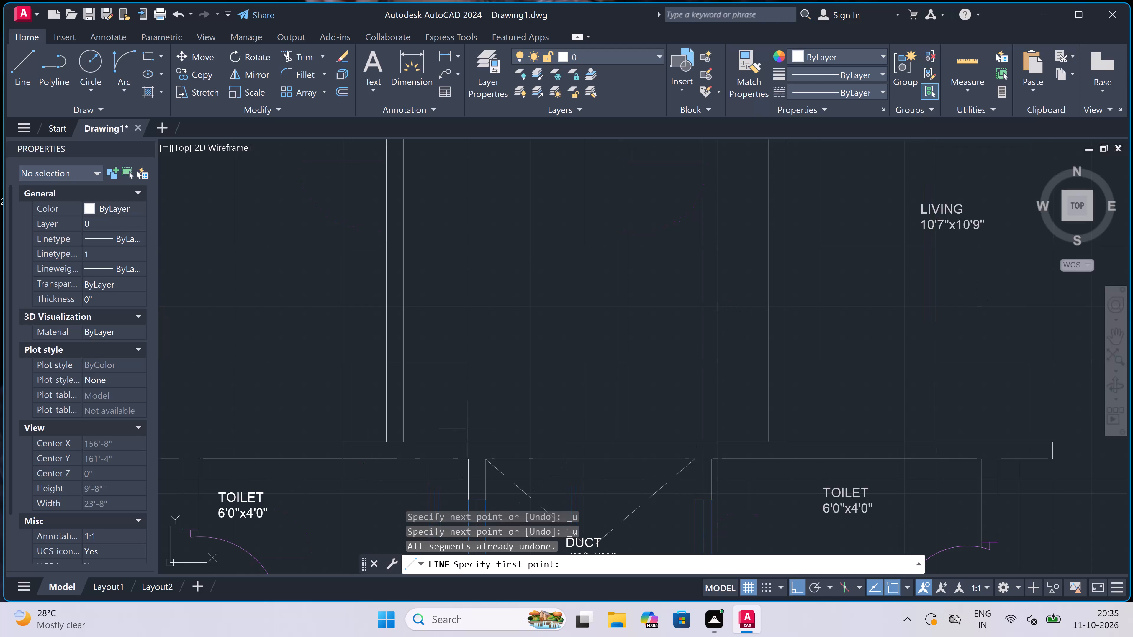
key("space")
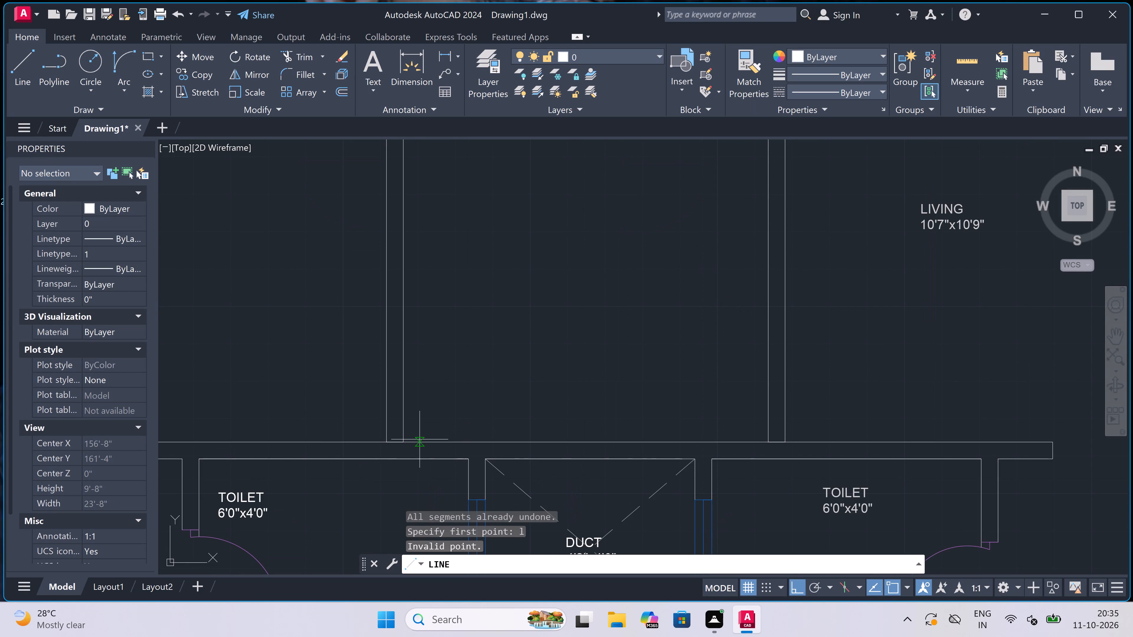
left_click(406, 445)
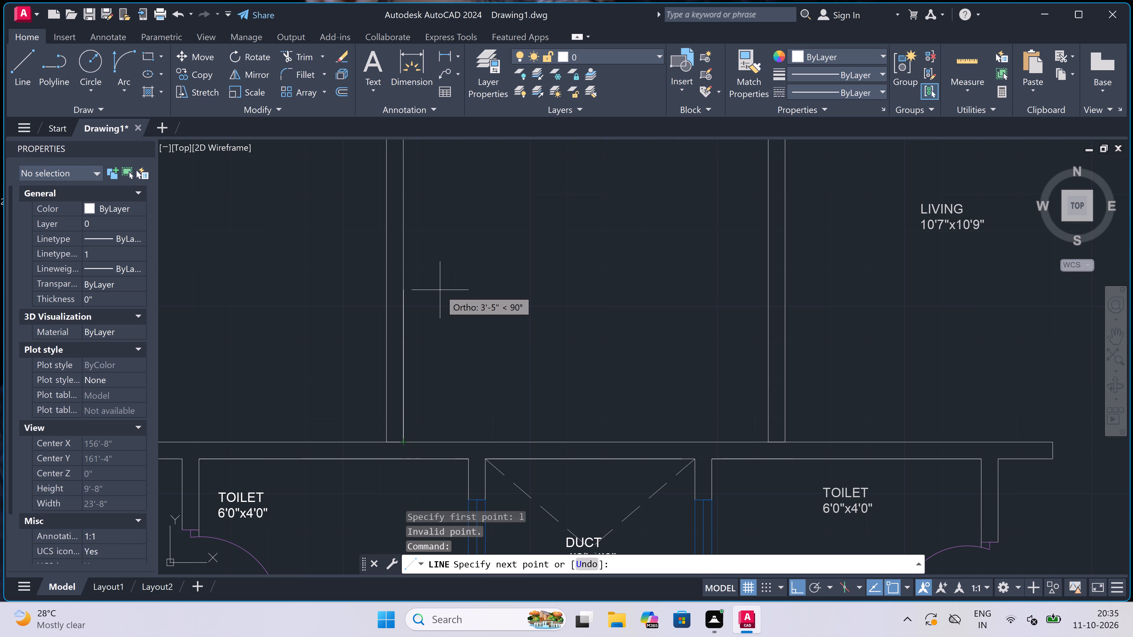
type("5'")
key("space")
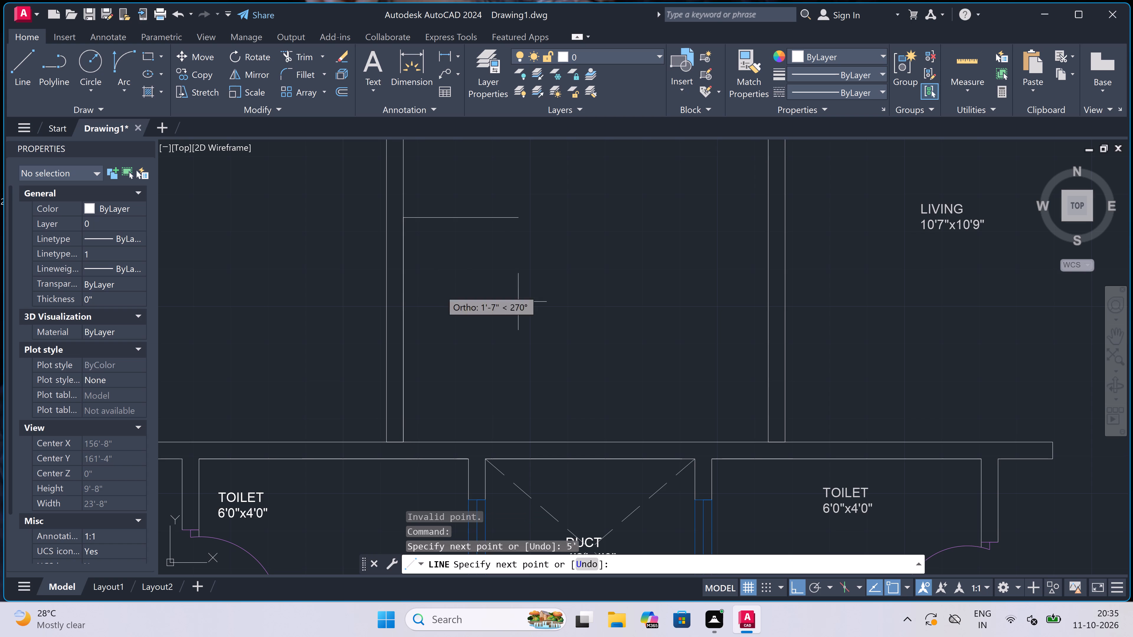
type("5'")
key("space")
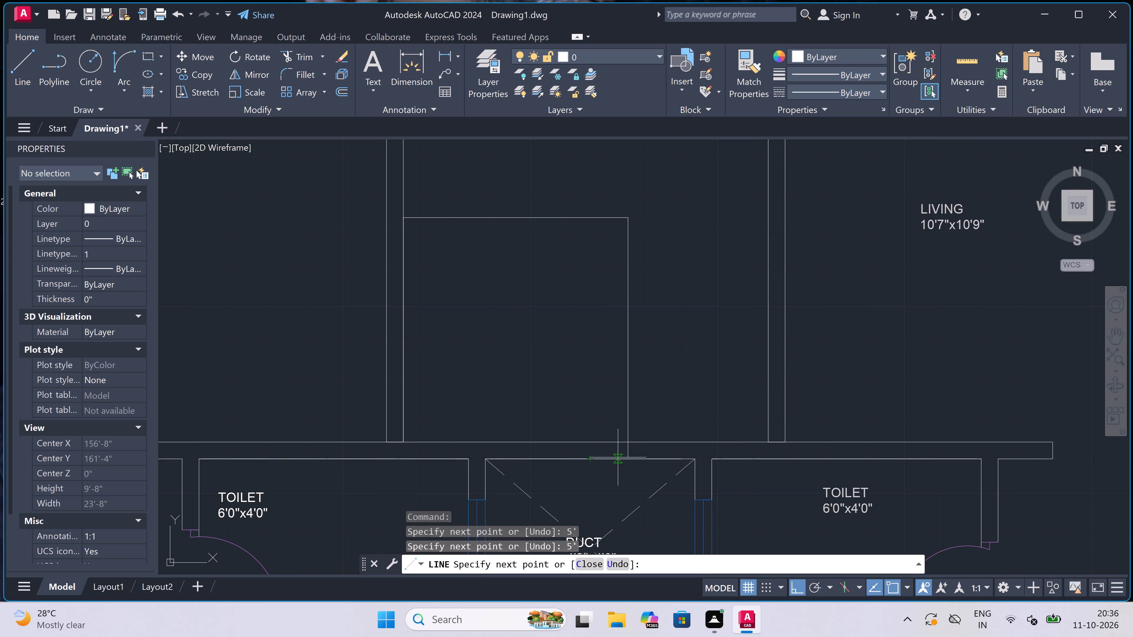
left_click(629, 441)
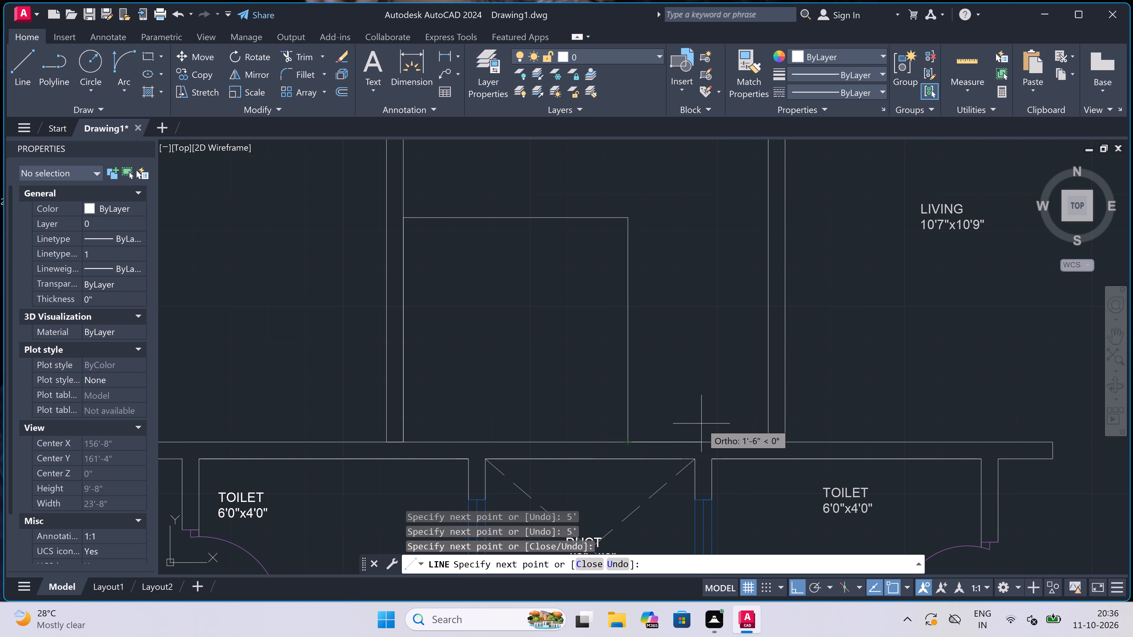
Continue the line 4.5" outside the 5' square, around its right and top sides to the lobby's left wall, forming 4.5" thick walls.
type("4.5\"")
key("space")
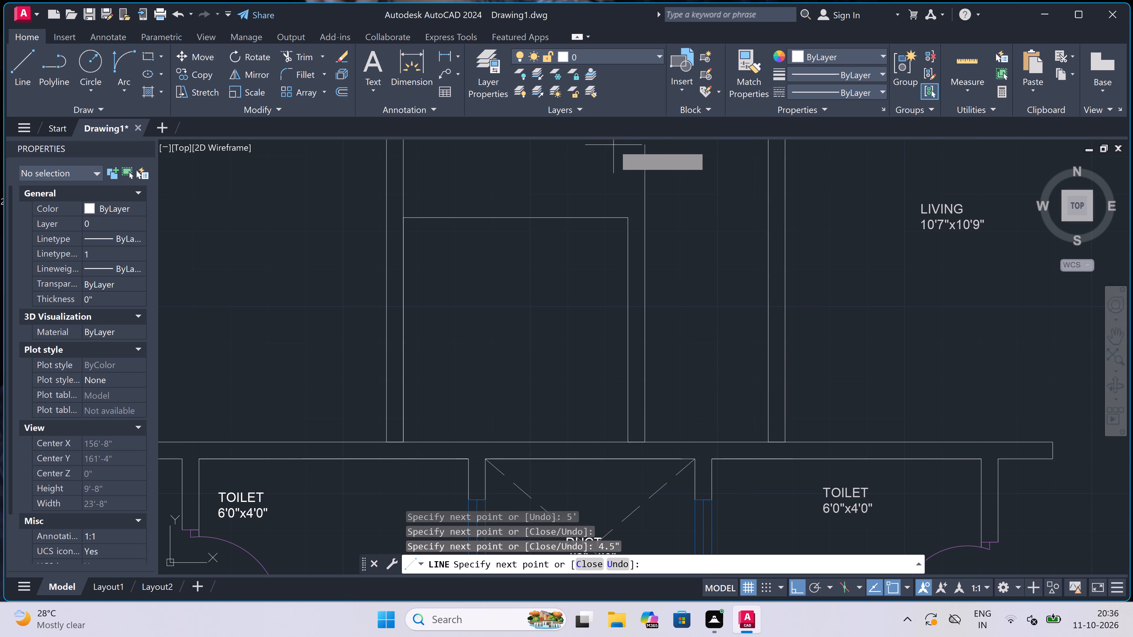
scroll(690, 179, "up", 3)
scroll(531, 283, "down", 5)
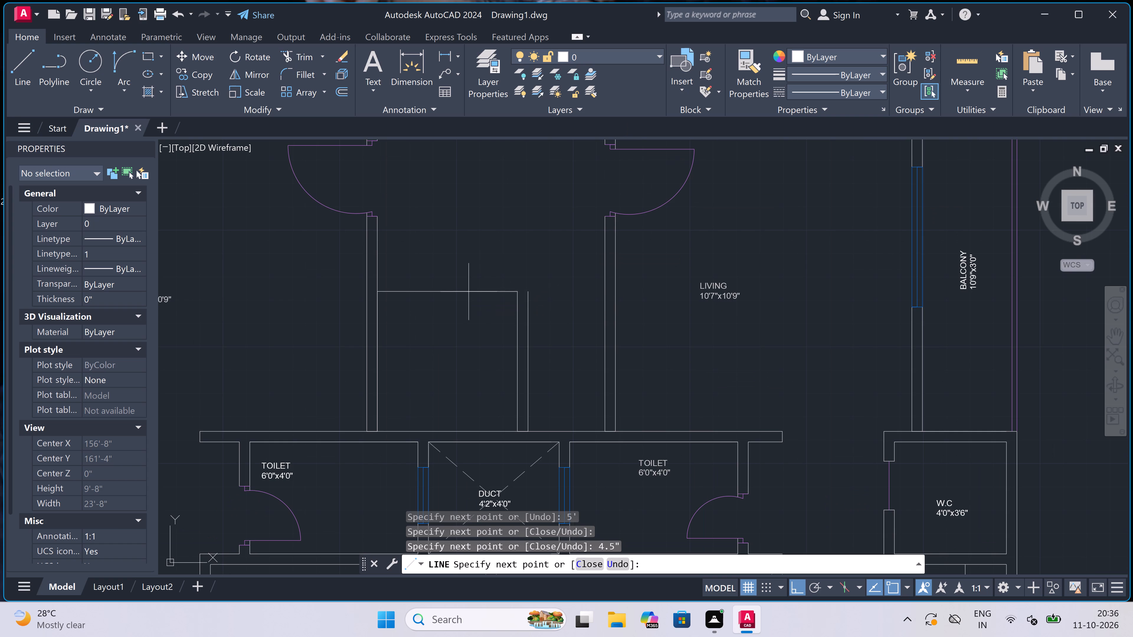
scroll(379, 297, "up", 3)
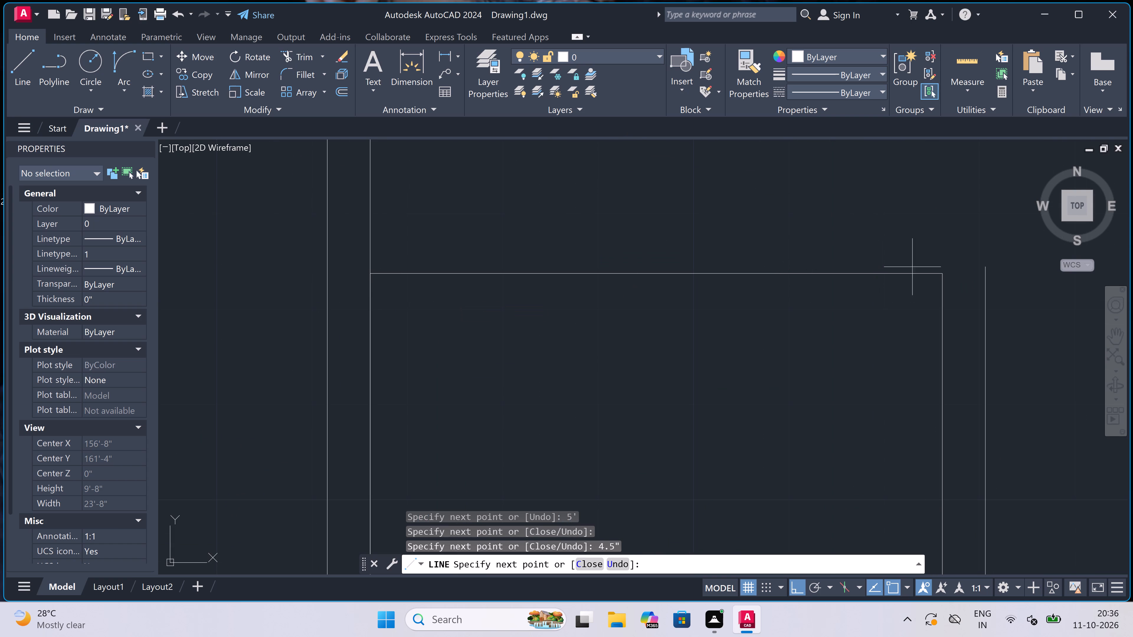
scroll(644, 312, "down", 3)
scroll(803, 290, "up", 3)
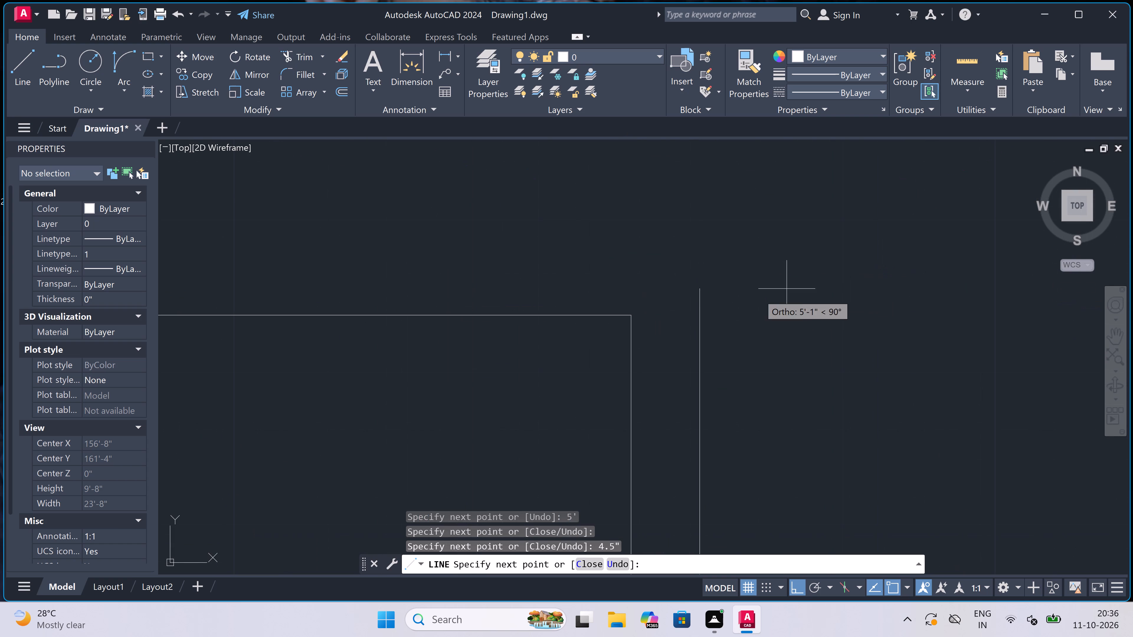
scroll(678, 306, "up", 1)
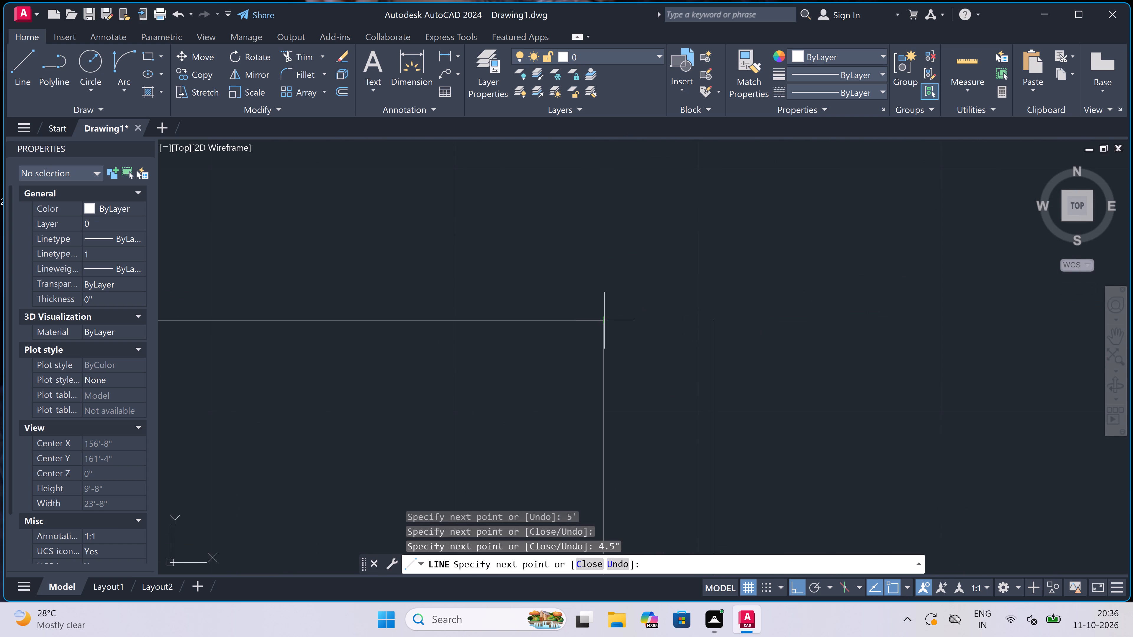
left_click(714, 318)
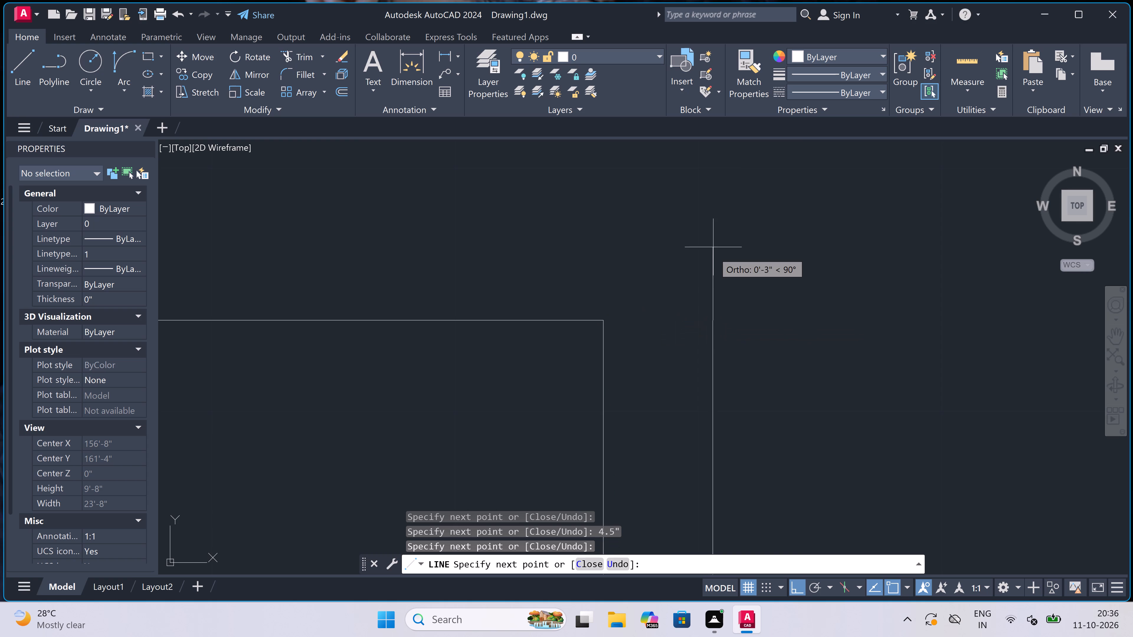
scroll(713, 247, "down", 2)
scroll(715, 226, "up", 3)
type("4.5\"")
key("space")
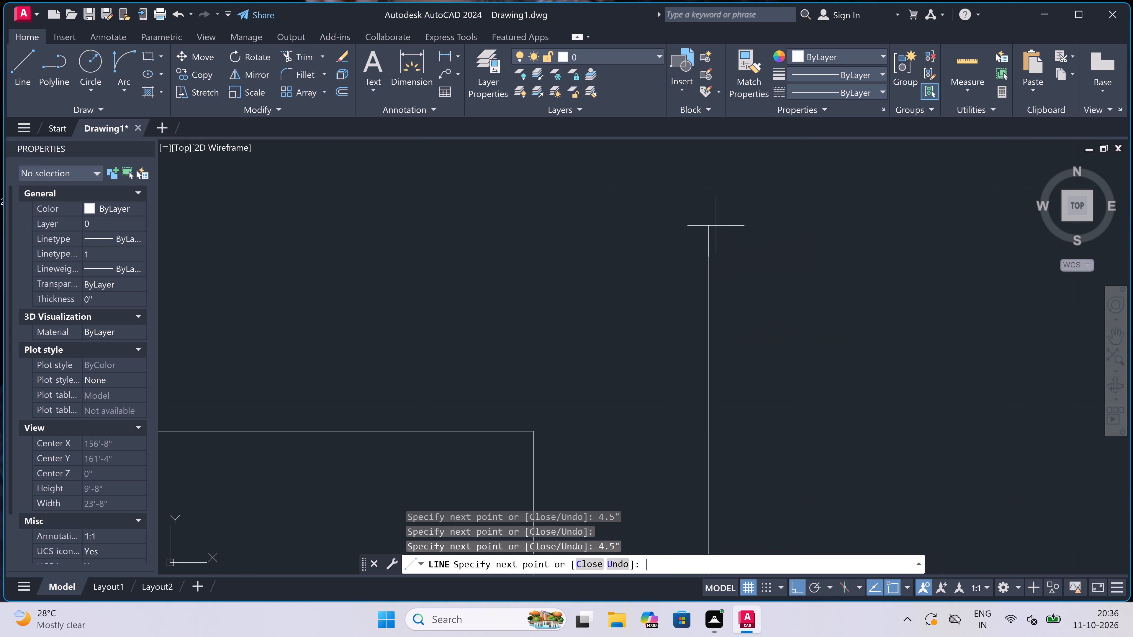
scroll(717, 226, "down", 3)
scroll(525, 252, "down", 2)
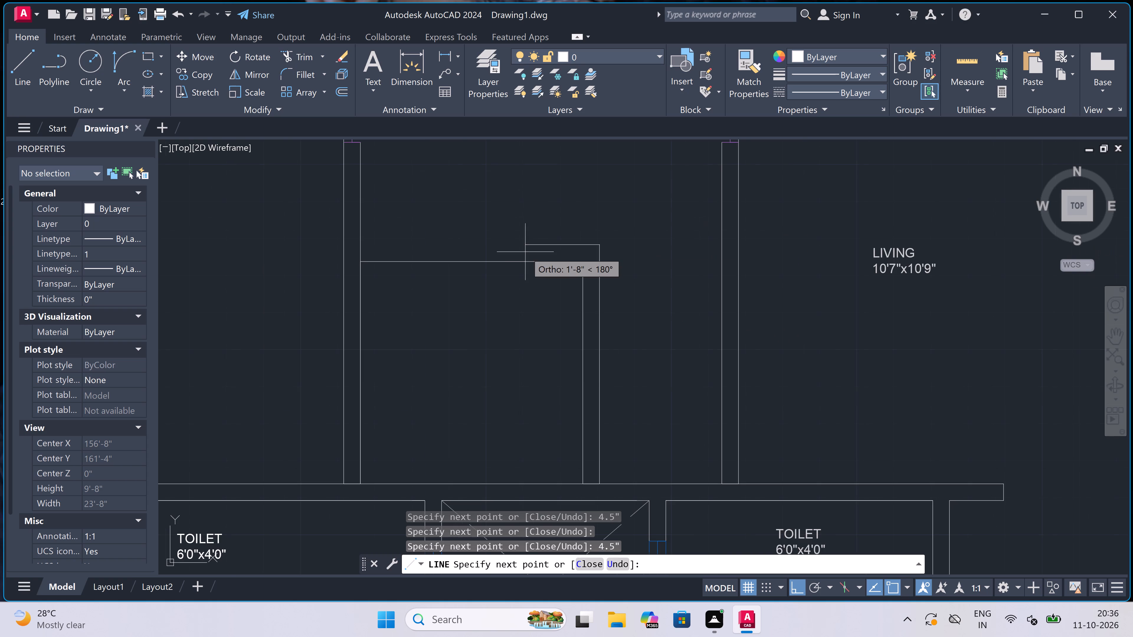
scroll(333, 254, "up", 1)
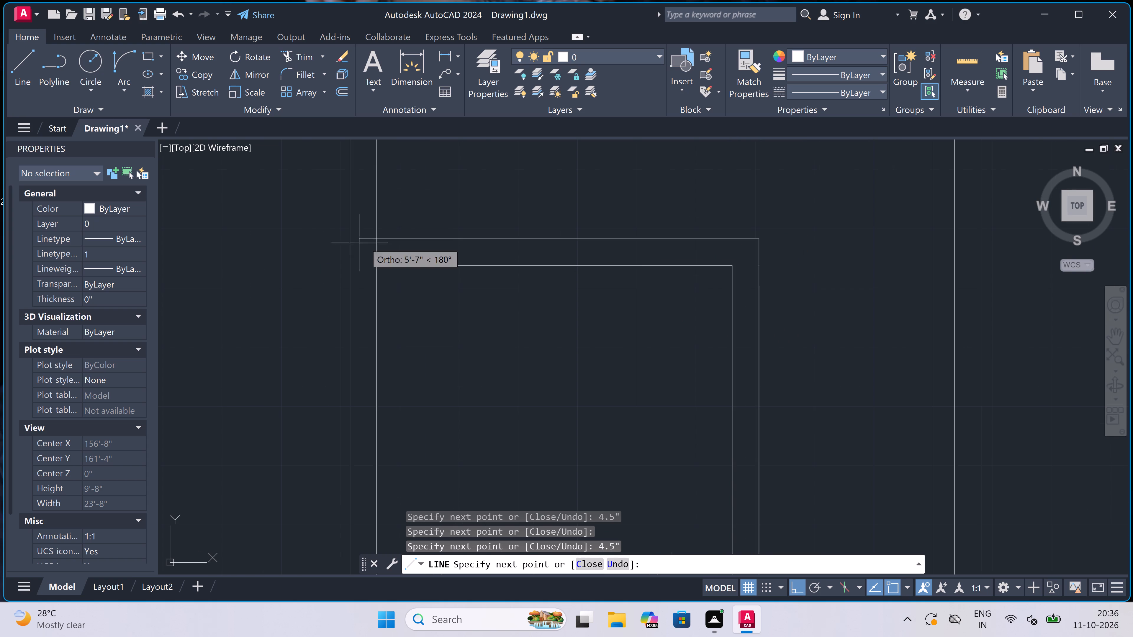
left_click(379, 240)
key("Escape")
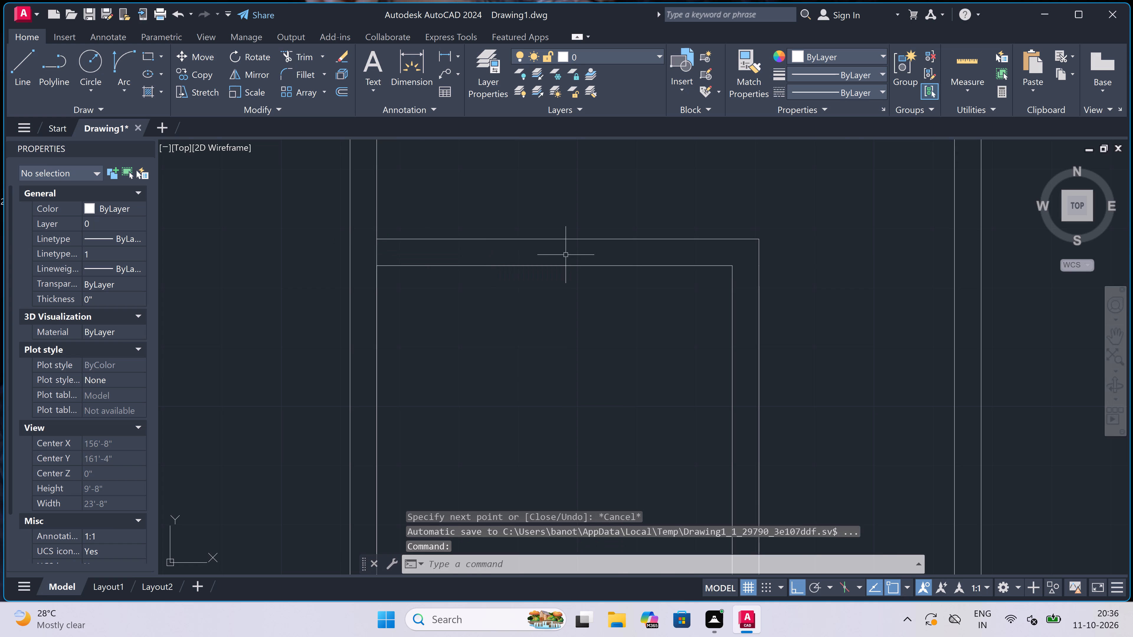
Draw two short horizontal jamb lines across the thickness of the enclosure's right wall, one below its midpoint and one above.
scroll(584, 255, "down", 2)
scroll(646, 320, "up", 1)
key("space")
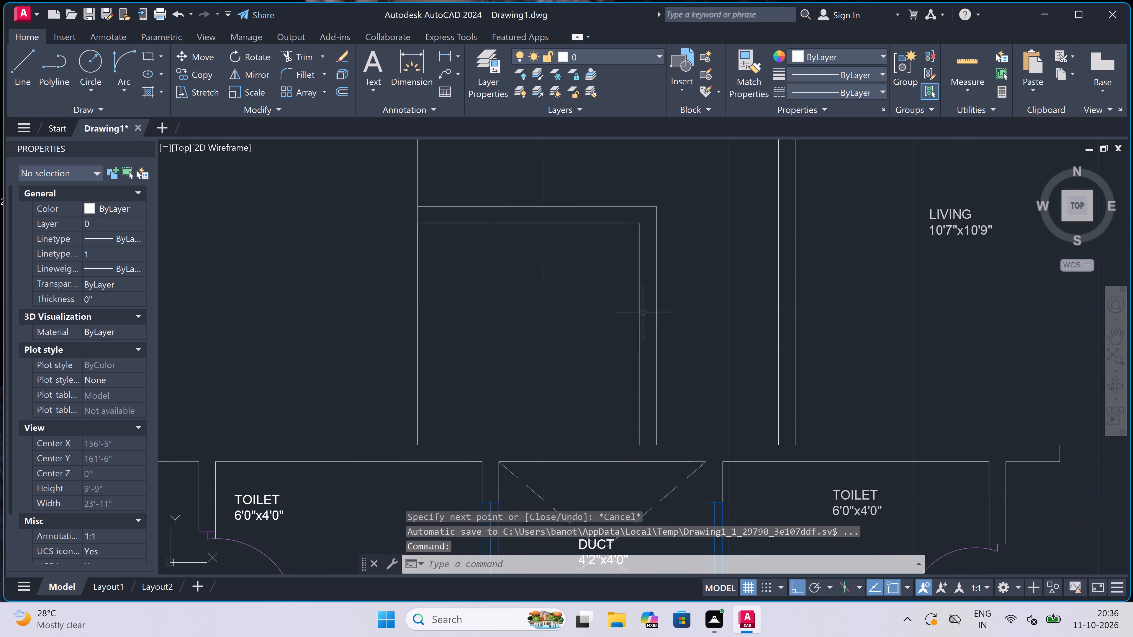
left_click(639, 390)
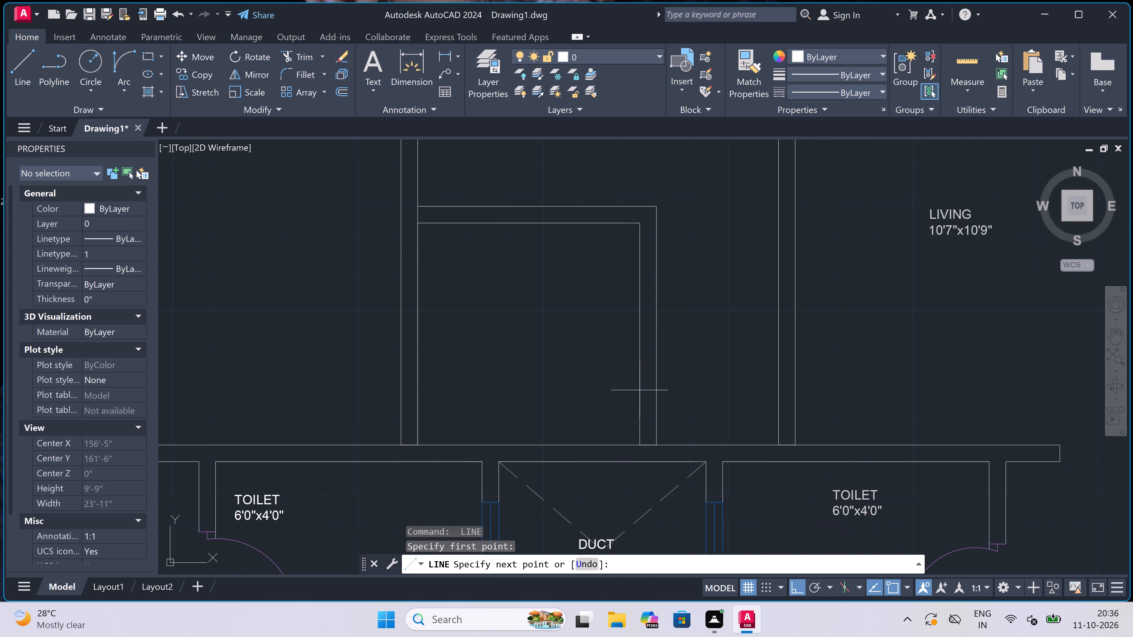
left_click(656, 390)
key("Escape")
key("space")
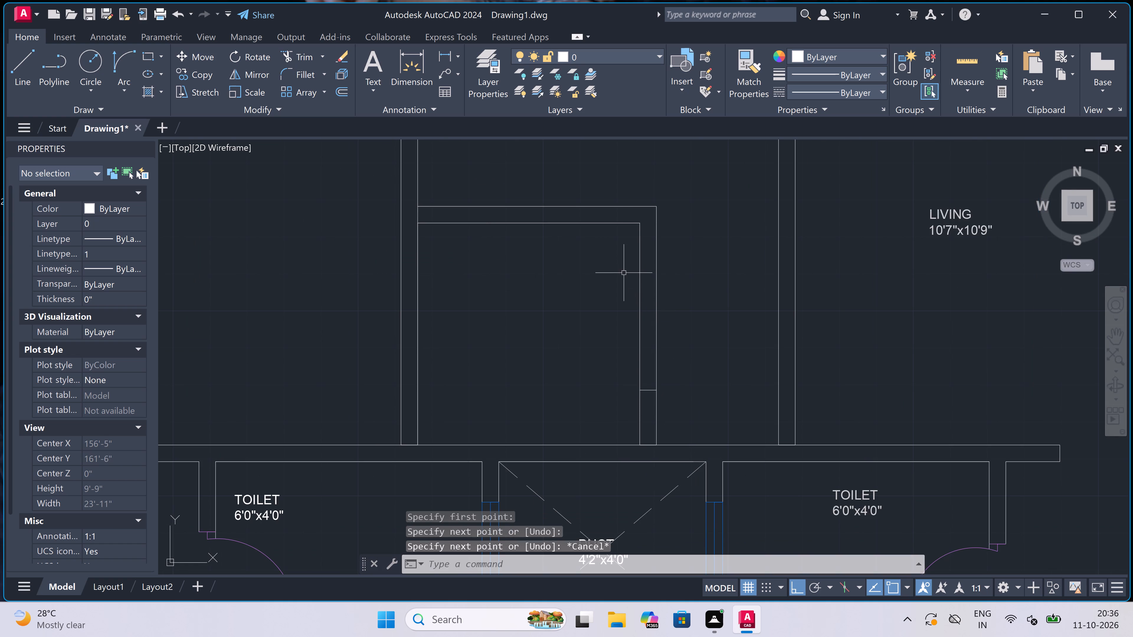
left_click(637, 277)
left_click(659, 277)
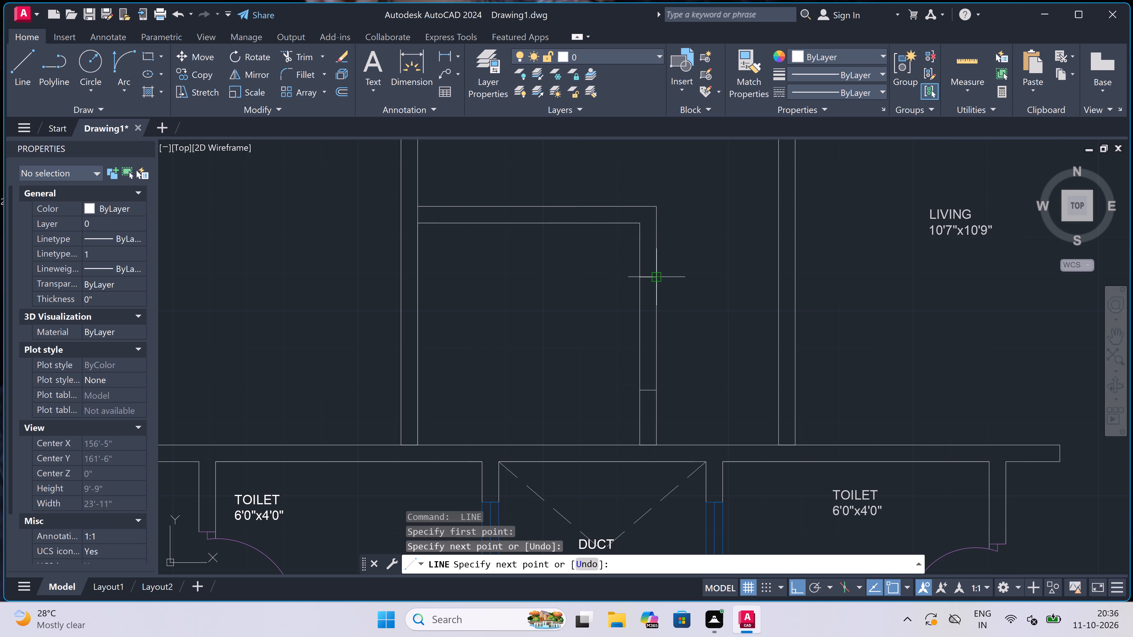
key("Escape")
Trim both faces of the enclosure's right wall between the two jamb lines to form the door opening.
type("tr")
key("space")
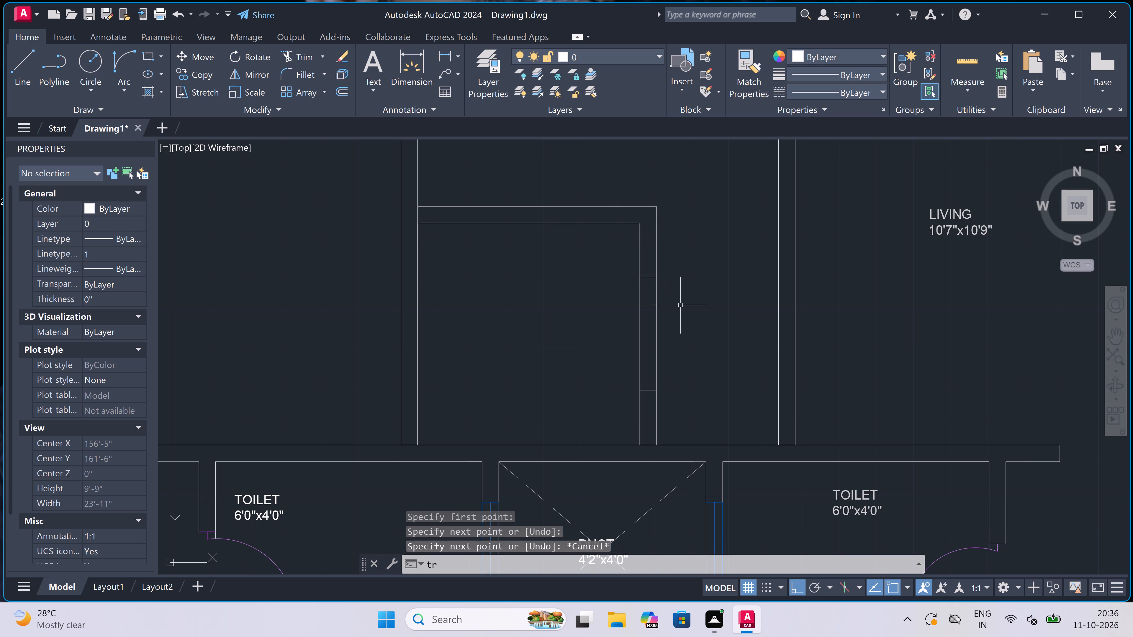
left_click(683, 318)
left_click(570, 339)
Trim the lobby's left wall line where the enclosure's top wall meets it, joining the two walls.
scroll(569, 338, "down", 1)
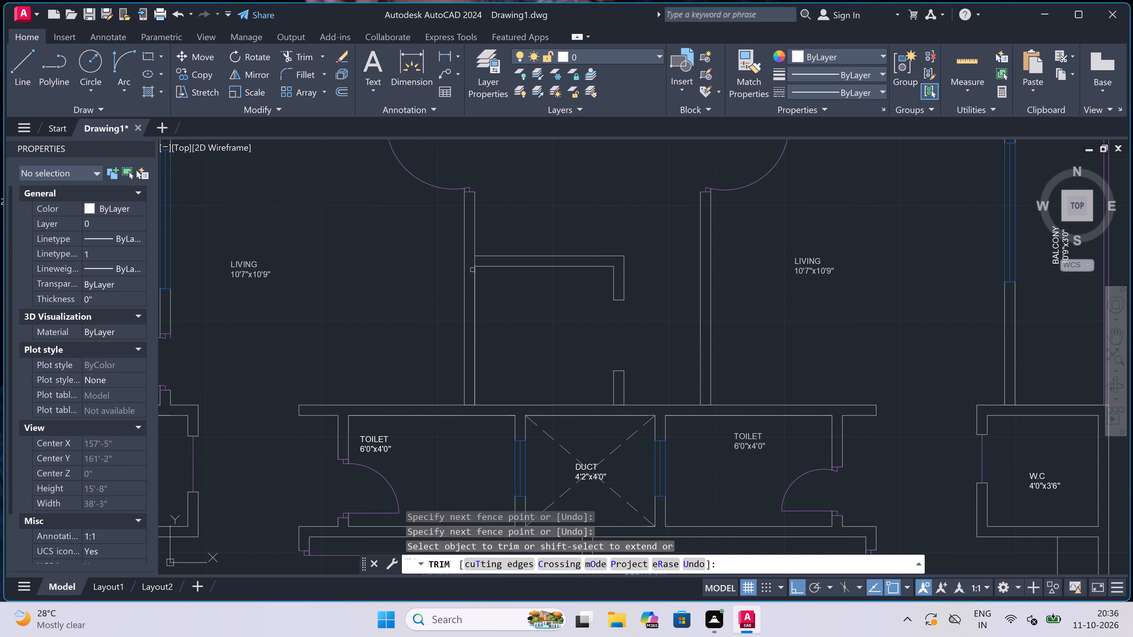
scroll(473, 258, "up", 2)
left_click_drag(474, 258, 482, 260)
left_click(496, 265)
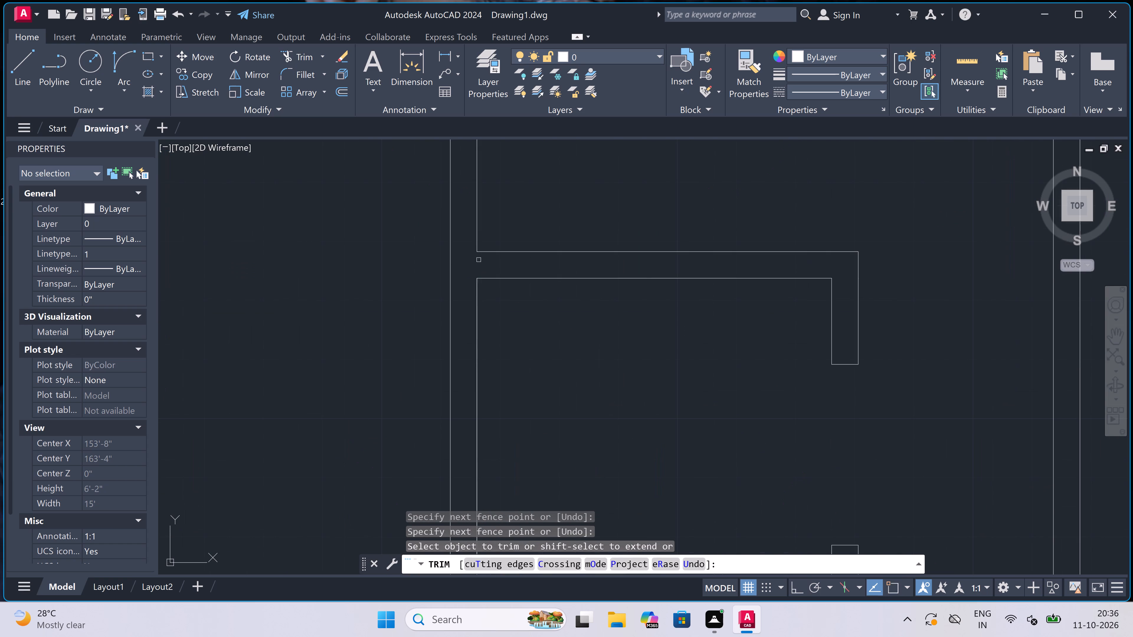
scroll(496, 265, "down", 1)
key("Escape")
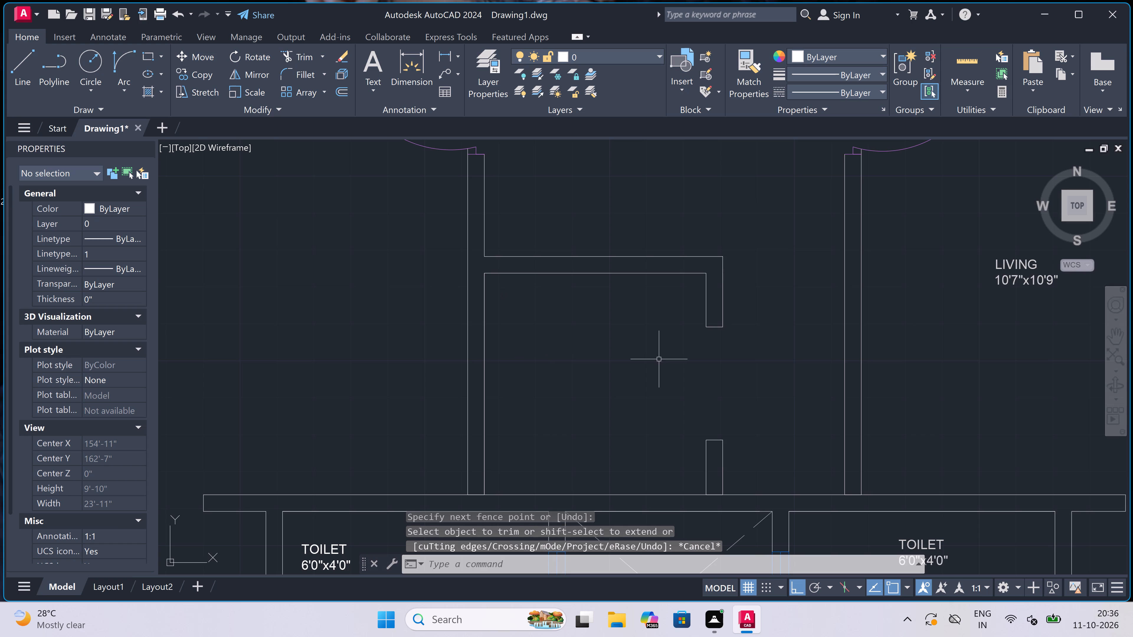
Add the multiline text label LIFT 5'0"x5'0" inside the walled enclosure above the duct.
scroll(510, 342, "down", 2)
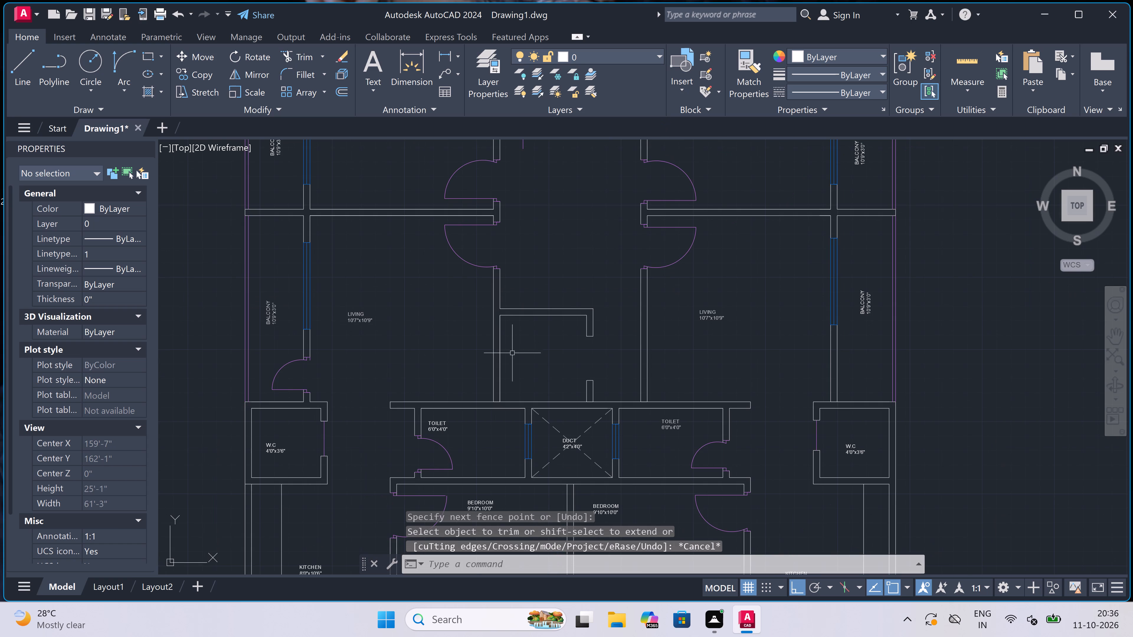
scroll(590, 373, "up", 1)
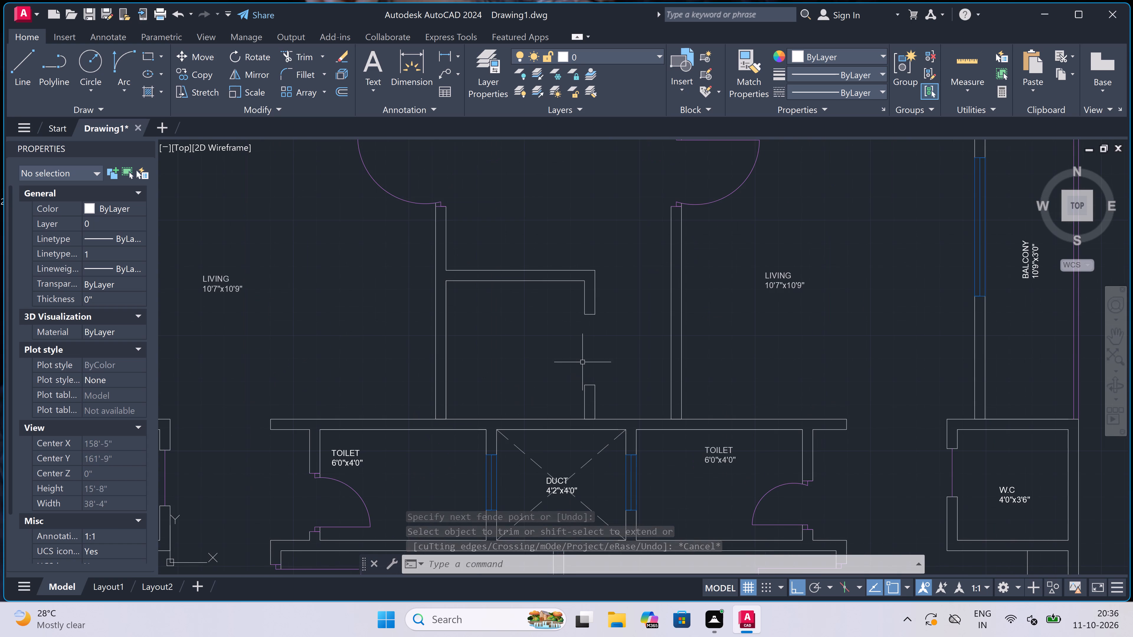
key("m")
key("t")
key("space")
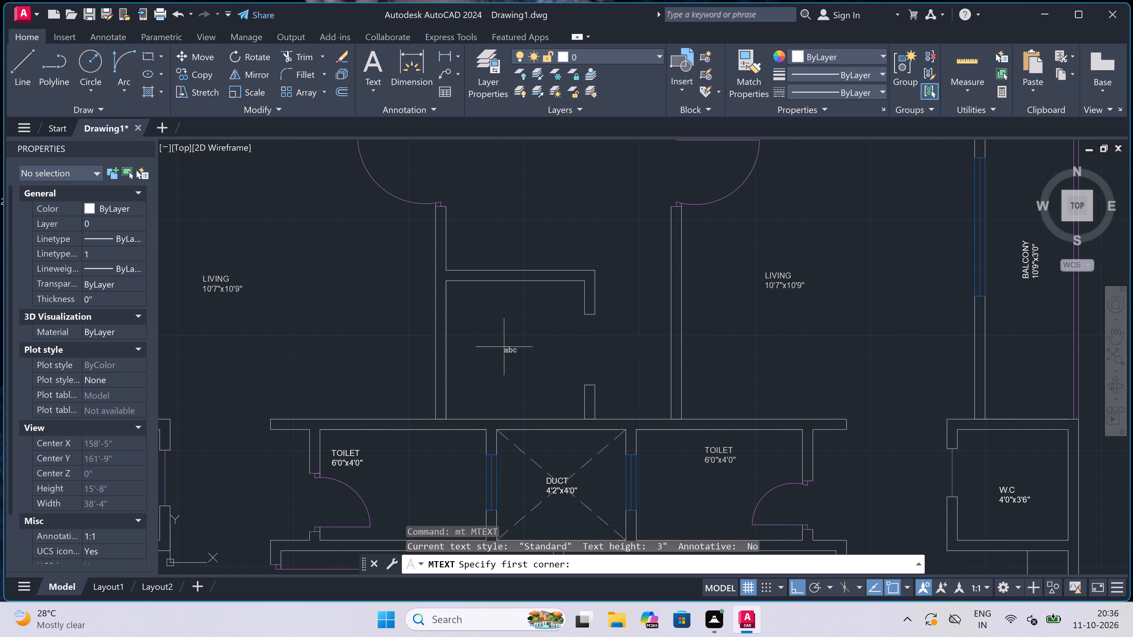
scroll(496, 351, "up", 1)
left_click_drag(469, 342, 474, 343)
left_click(910, 335)
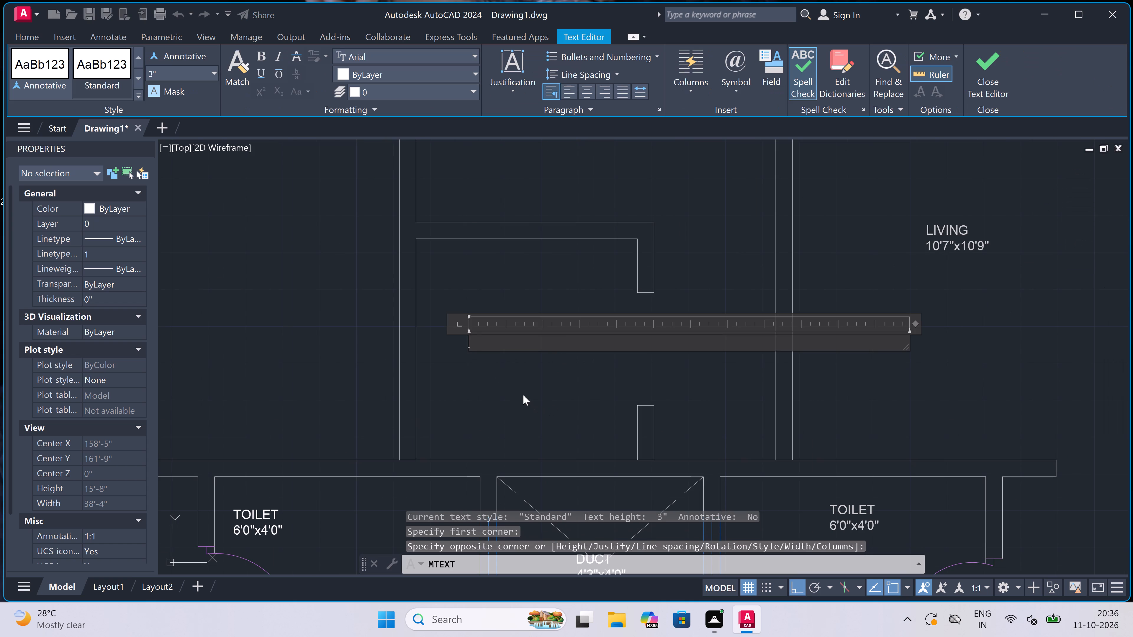
key("l")
type("IFT")
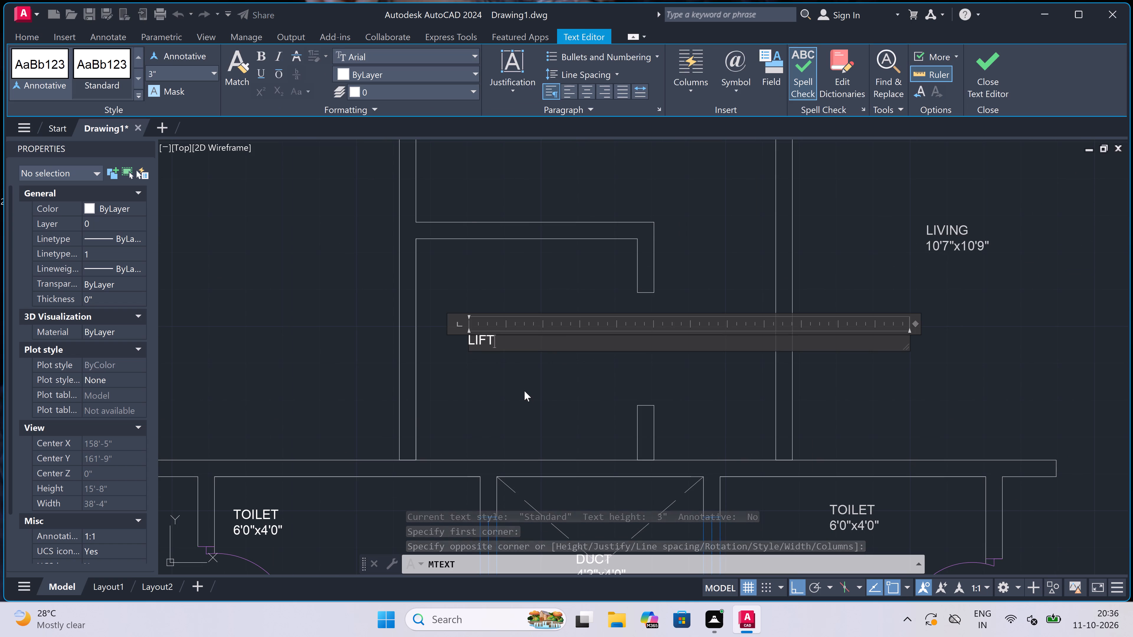
key("Return")
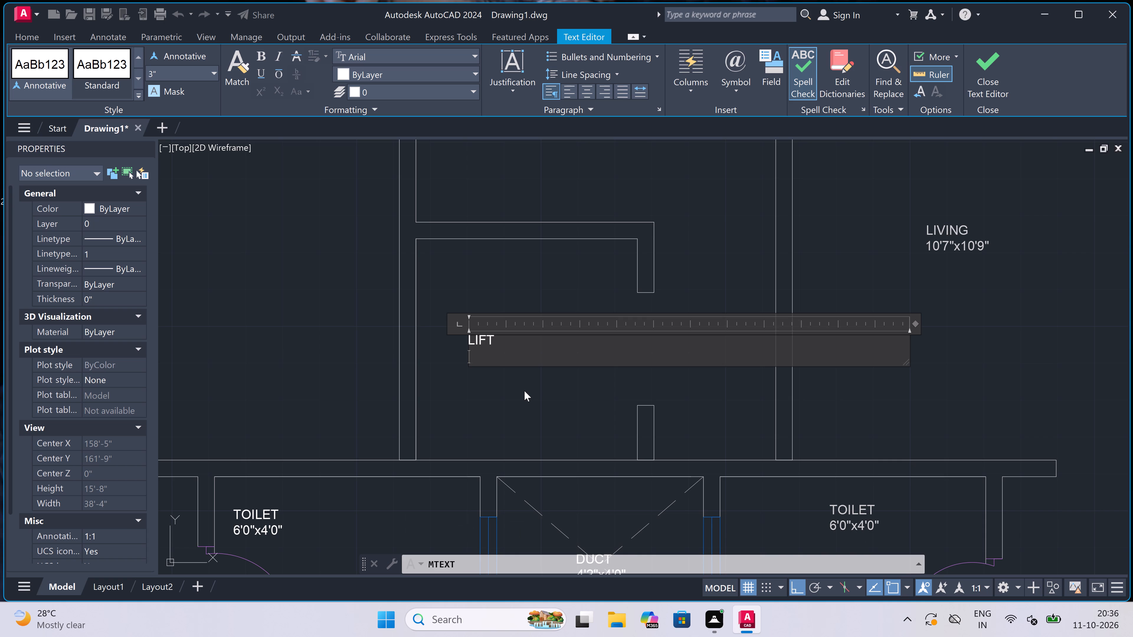
type("5'0")
type("\"x5'0\"")
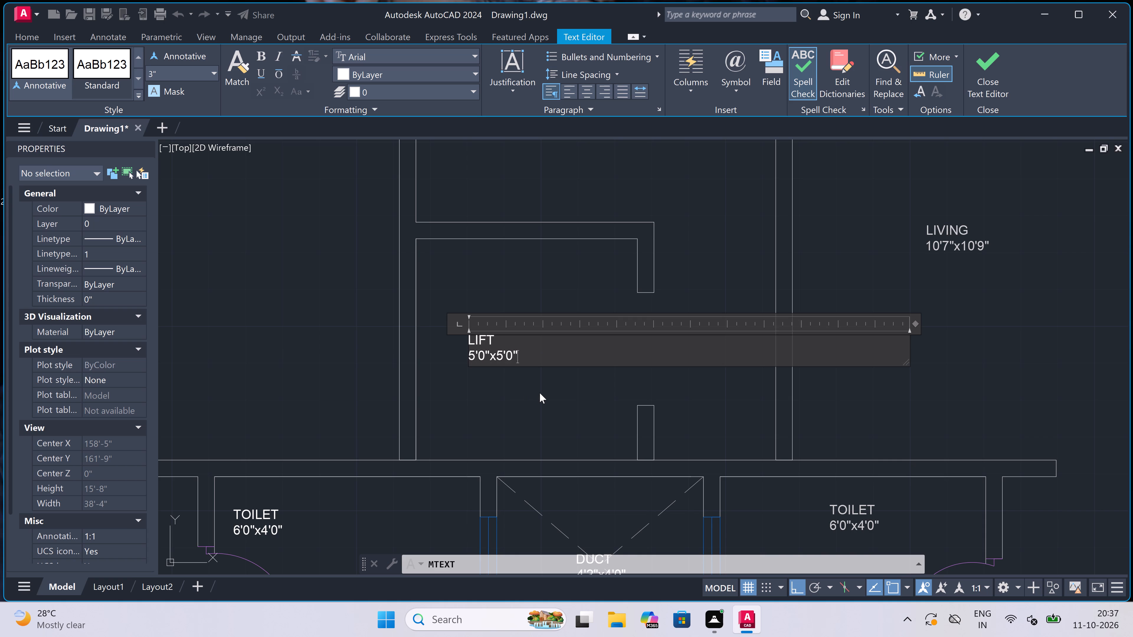
left_click(540, 393)
Set the LIFT label's text height to 5".
left_click(524, 332)
left_click(478, 368)
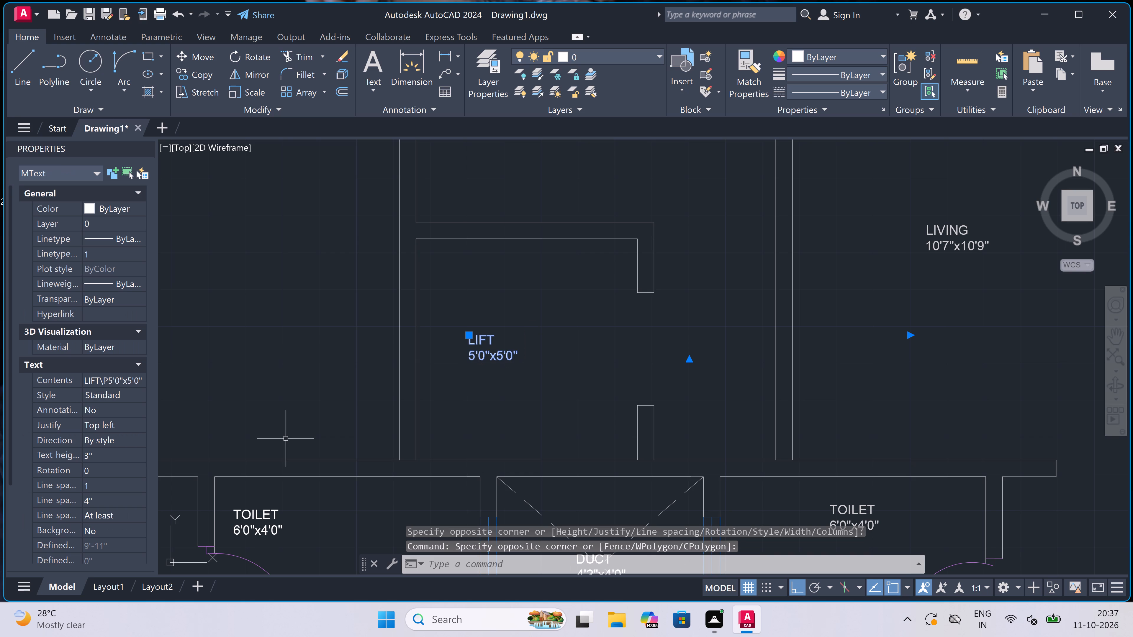
left_click(128, 460)
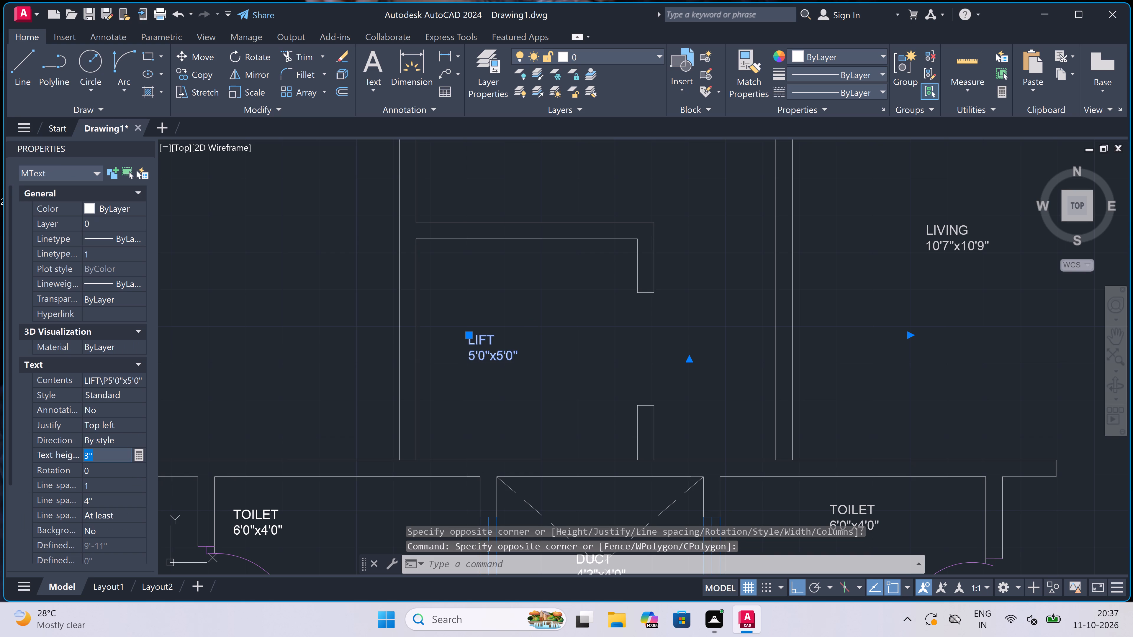
key("BackSpace")
type("5\"")
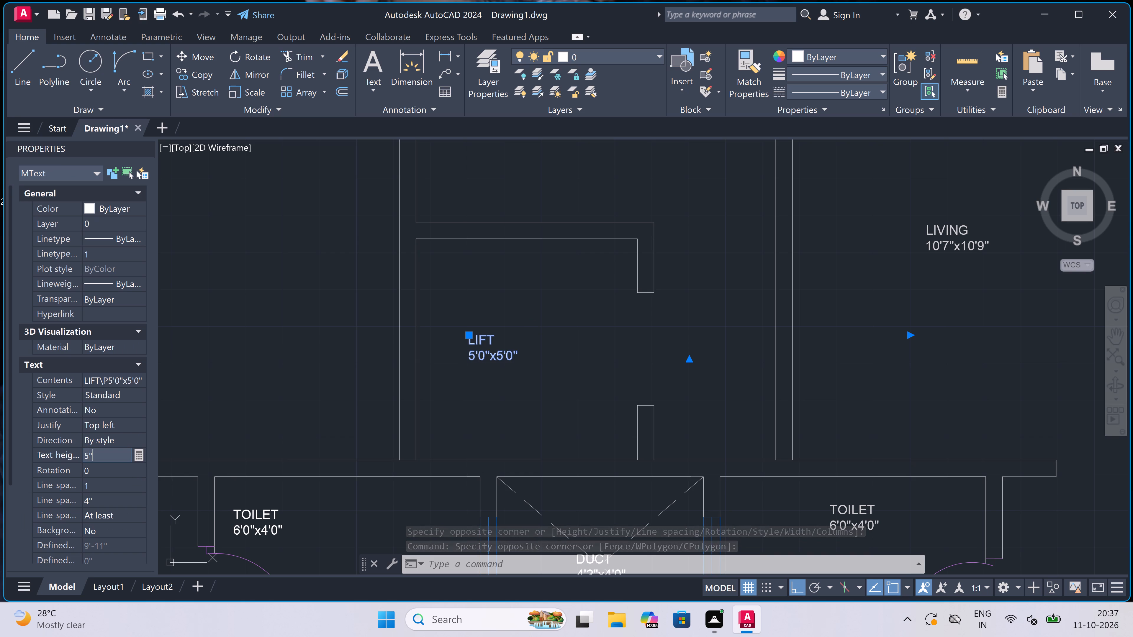
left_click(319, 337)
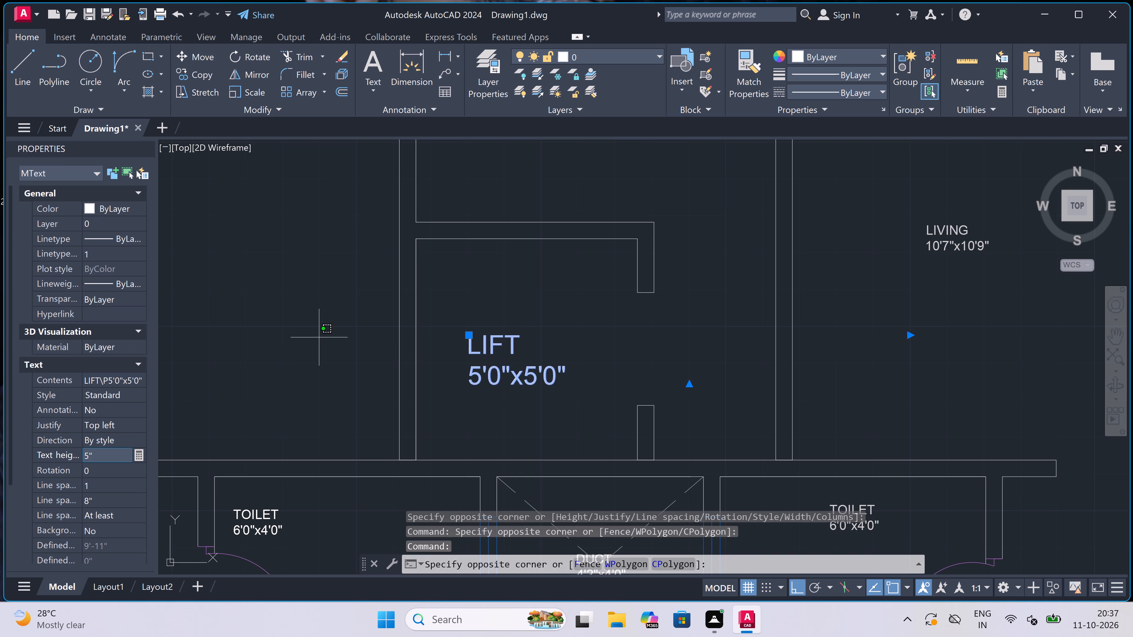
key("Escape")
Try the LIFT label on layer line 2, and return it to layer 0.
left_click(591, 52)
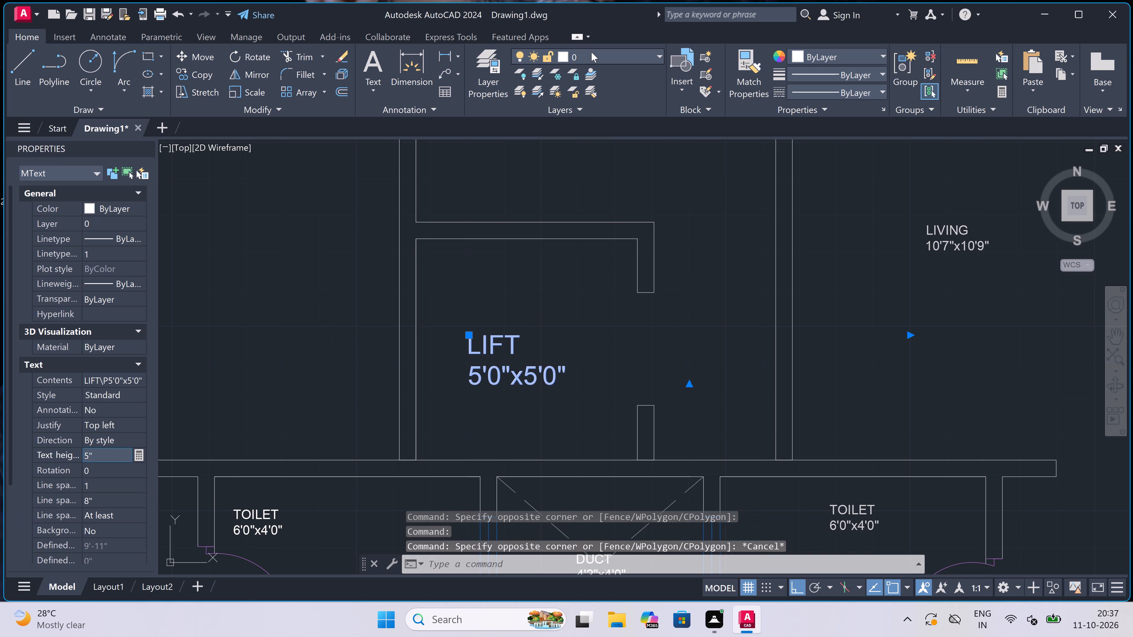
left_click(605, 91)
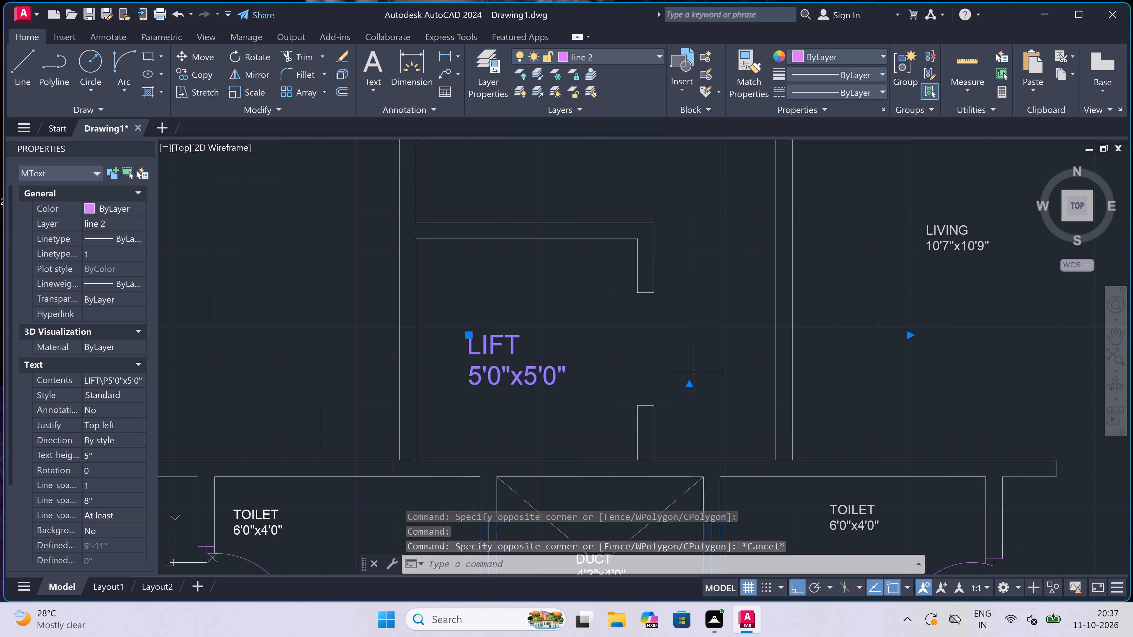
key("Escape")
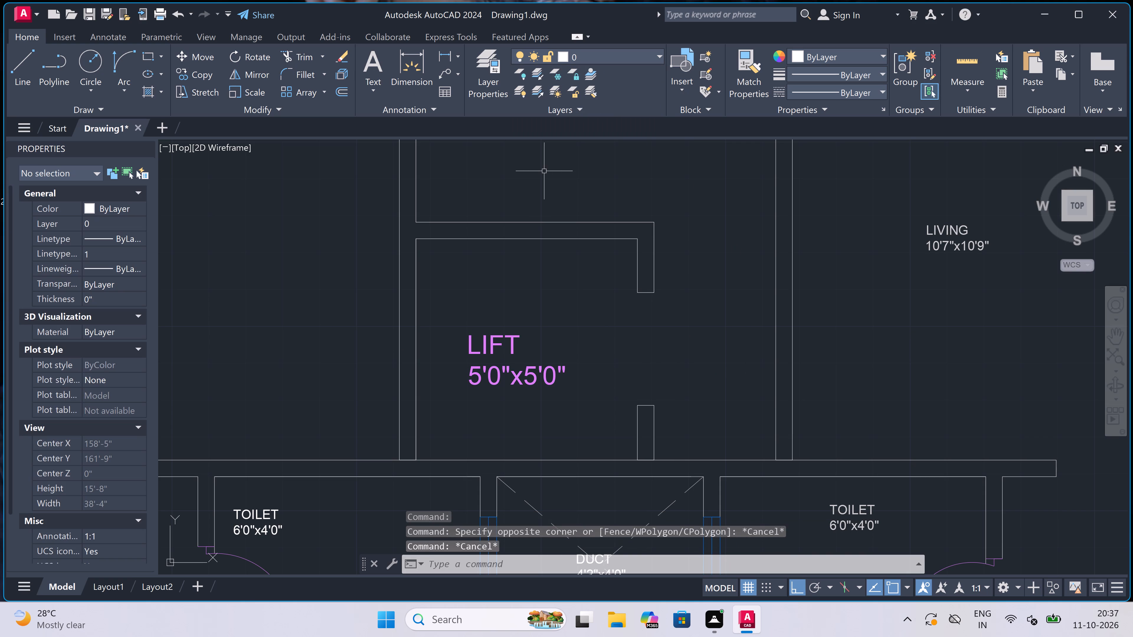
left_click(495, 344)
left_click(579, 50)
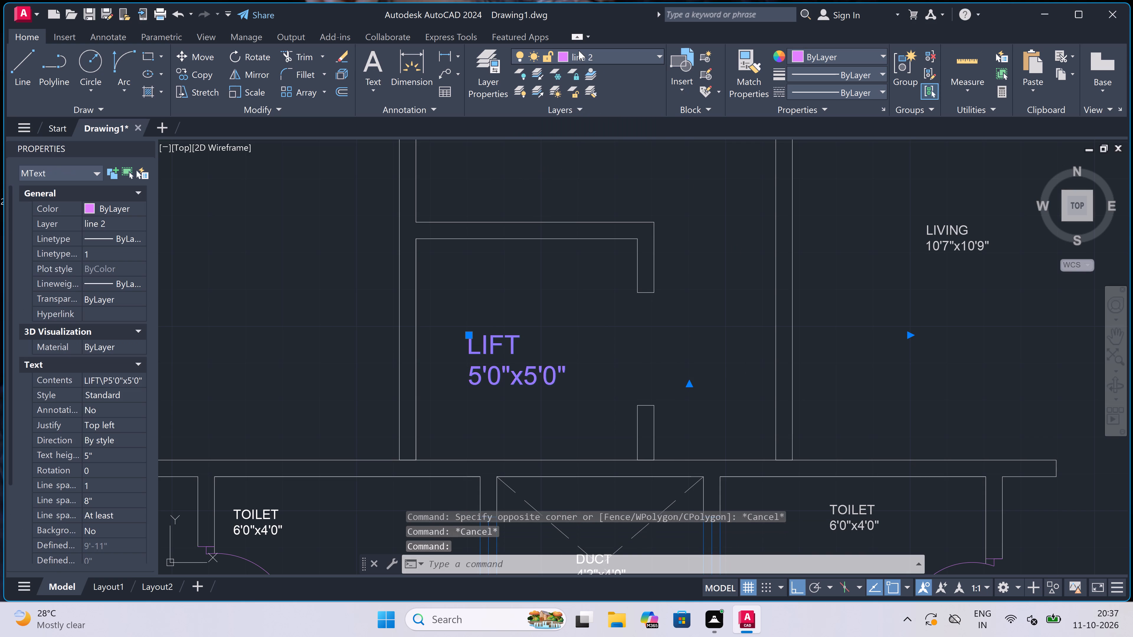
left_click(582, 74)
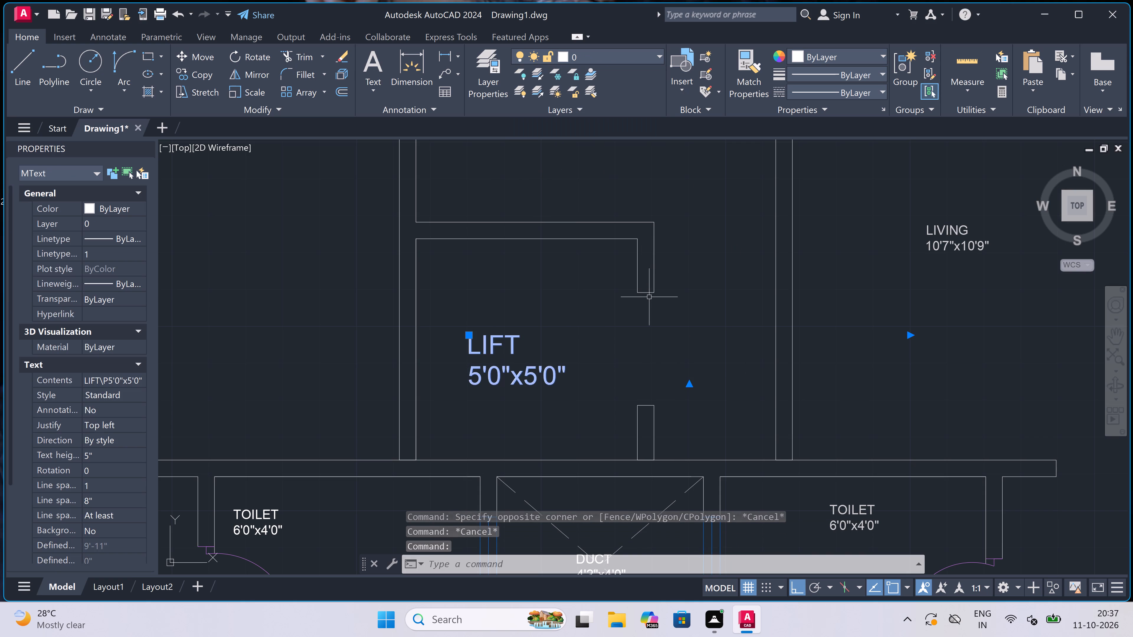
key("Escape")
On layer line 2, draw a vertical line between the midpoints of the two jambs, across the lift's door opening.
left_click(602, 56)
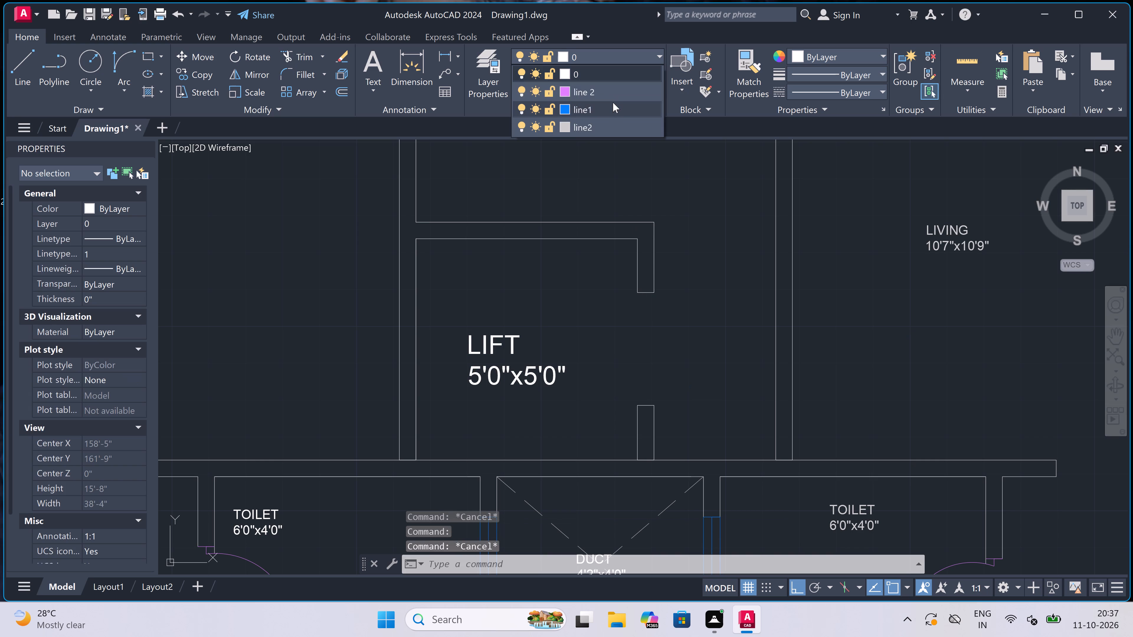
left_click(613, 92)
key("l")
key("space")
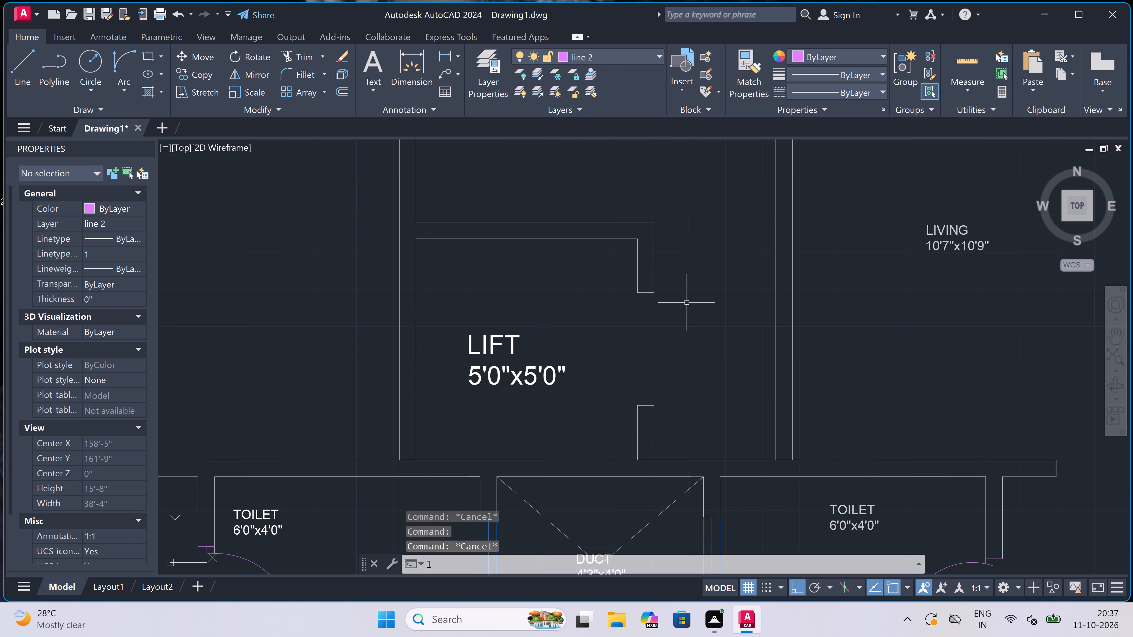
left_click(644, 292)
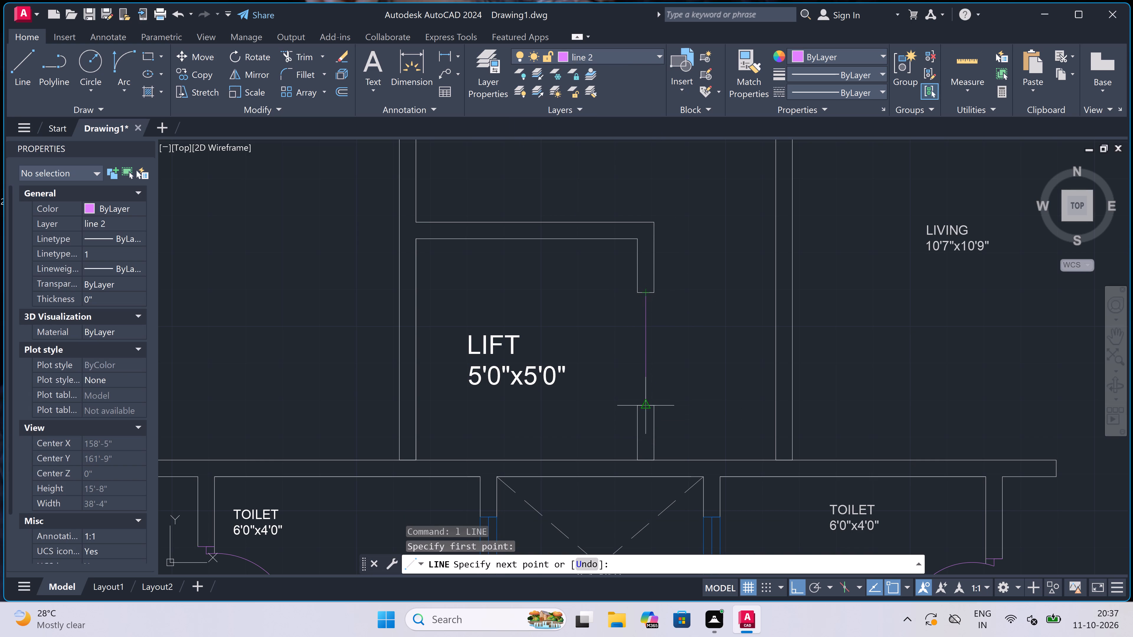
left_click(648, 405)
key("Escape")
On layer 0, add the multiline text label LIVING 10'7"10'9" in the unlabelled living room west of the staircase.
scroll(568, 364, "down", 3)
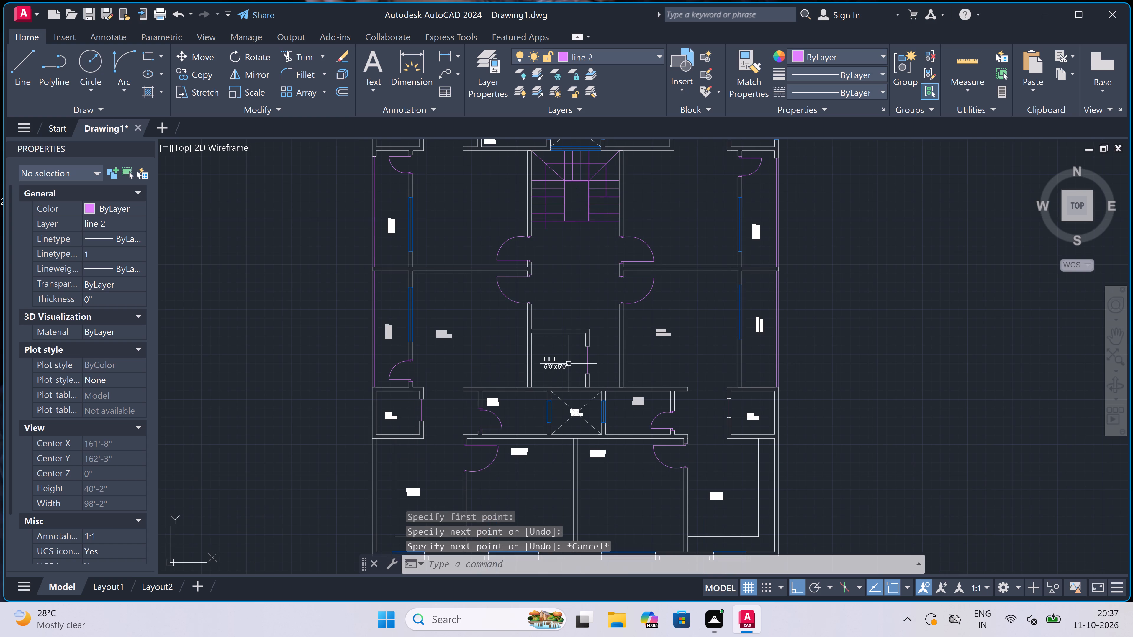
scroll(569, 364, "up", 1)
scroll(569, 364, "down", 2)
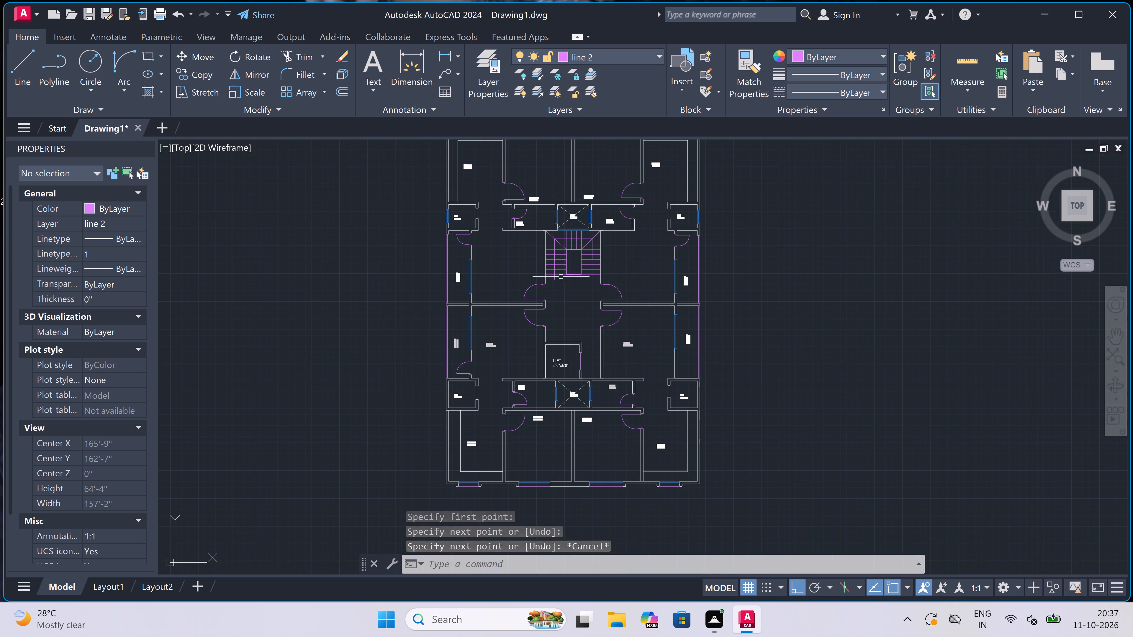
scroll(500, 254, "up", 4)
scroll(500, 254, "down", 2)
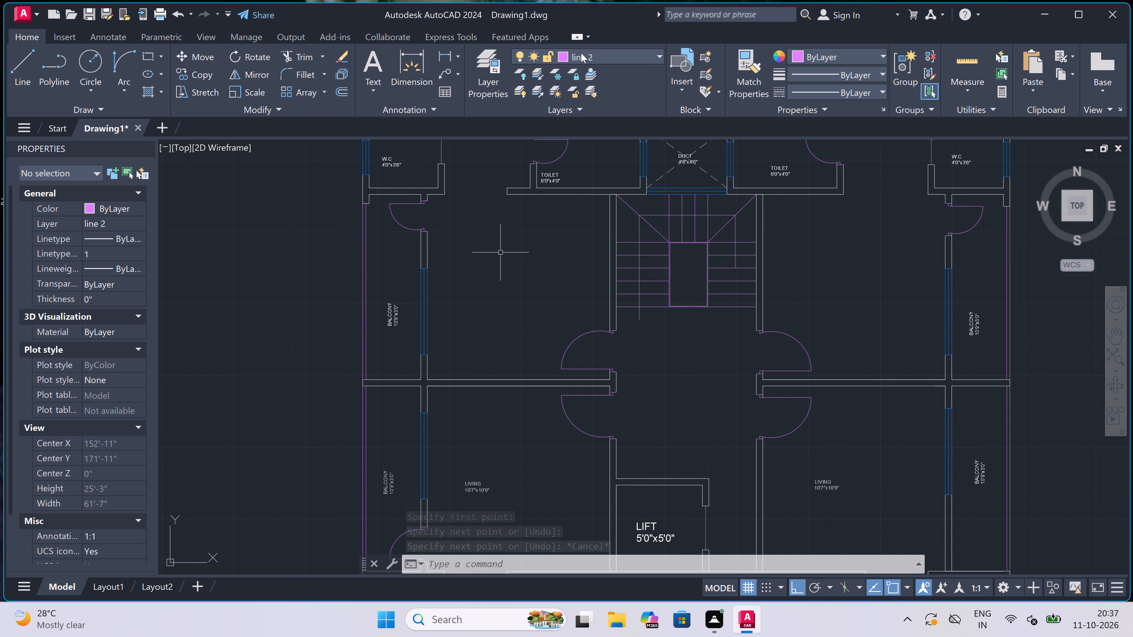
left_click(582, 53)
left_click(580, 74)
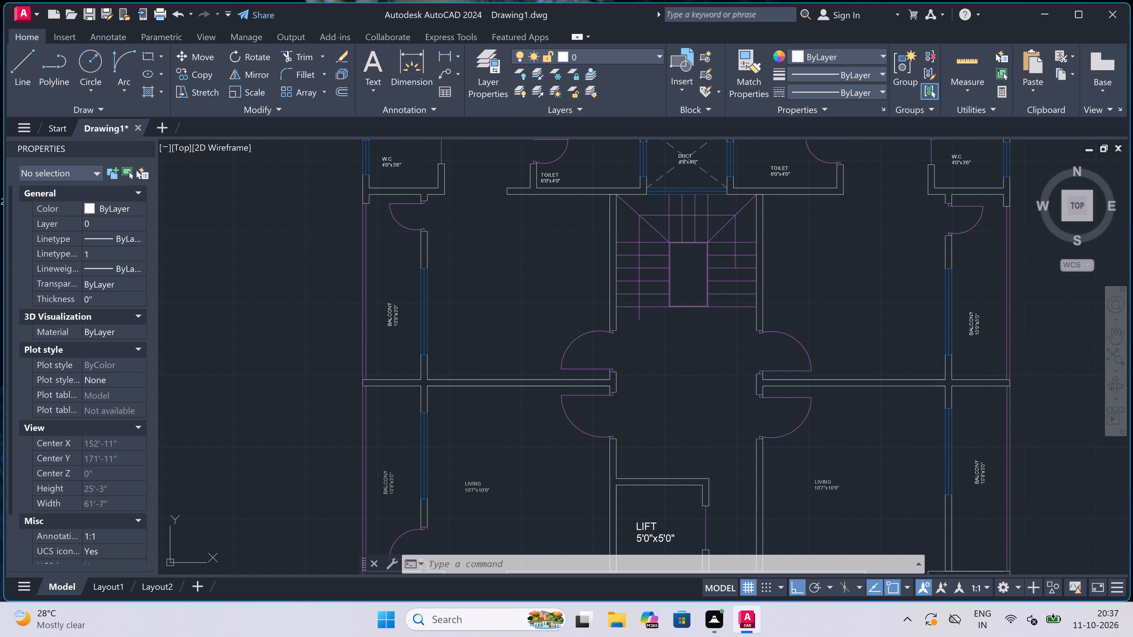
scroll(536, 160, "up", 1)
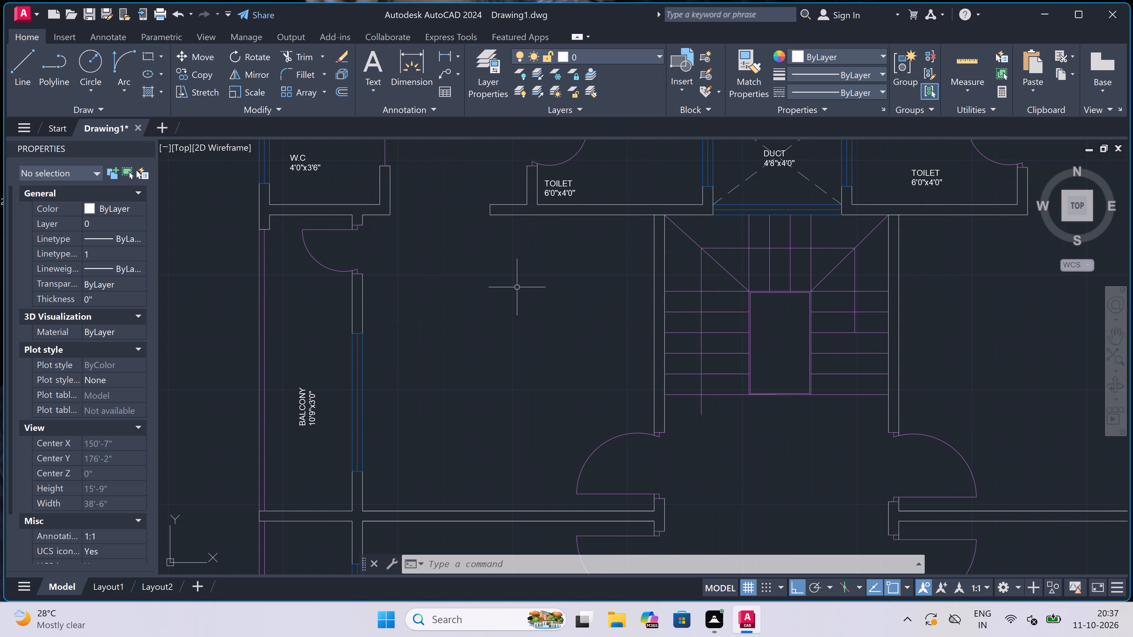
key("m")
key("t")
key("space")
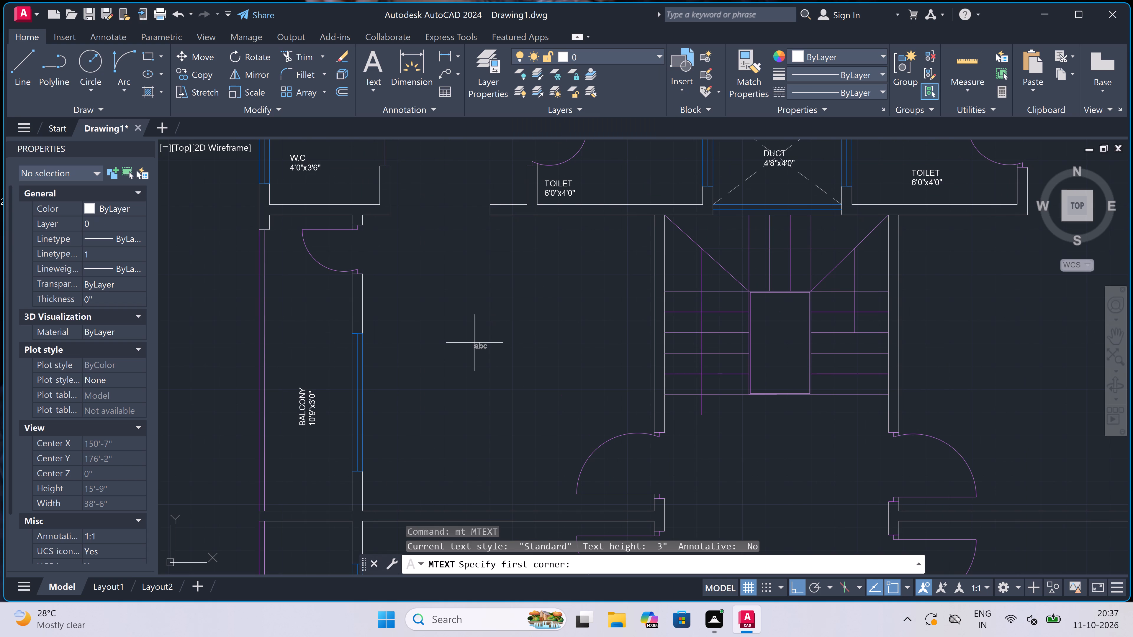
left_click(436, 351)
left_click(949, 338)
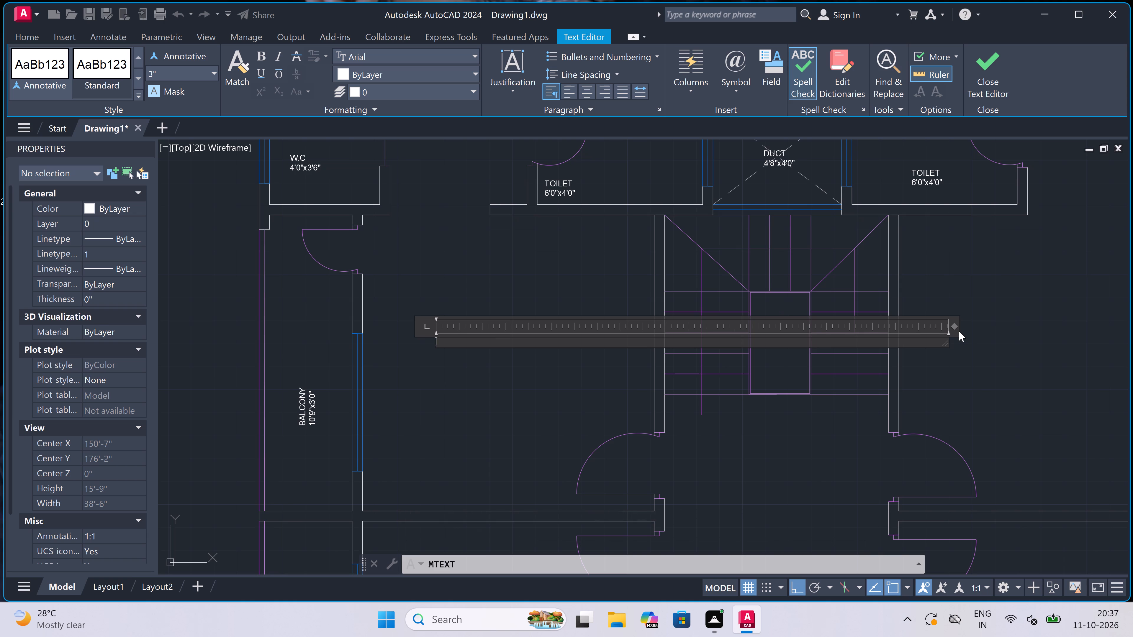
type("LIVING")
key("Return")
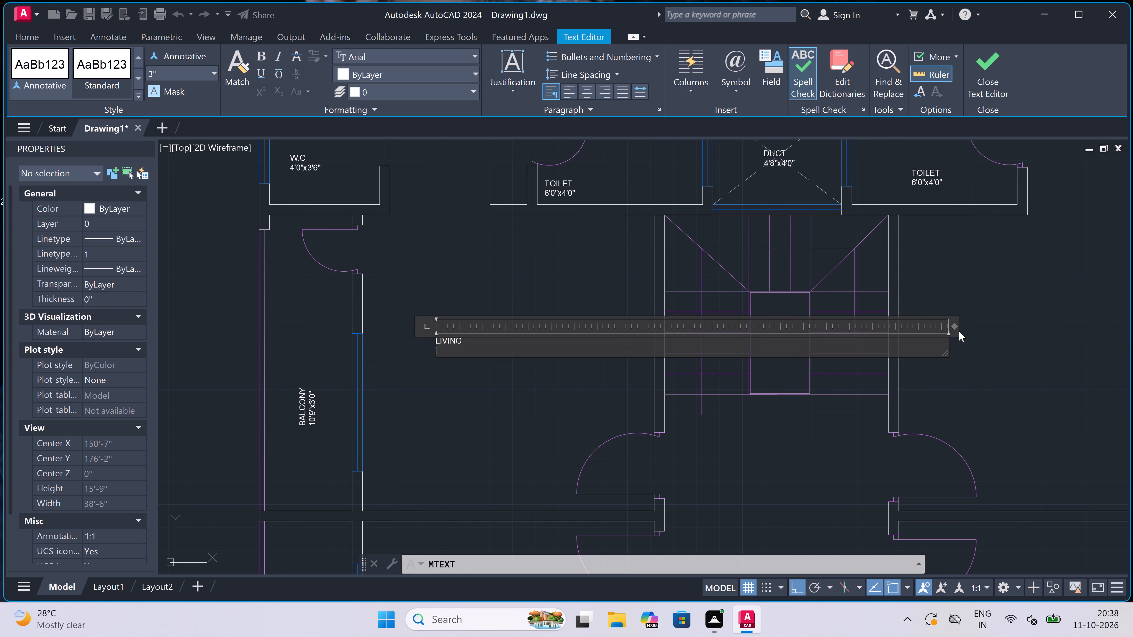
type("10")
type("'7")
key("shift+quotedbl")
type("10'9")
key("shift+quotedbl")
left_click_drag(419, 394, 425, 391)
Add the multiline text label LIVING 10'7"x10'9" in the unlabelled living room east of the staircase.
scroll(445, 350, "down", 6)
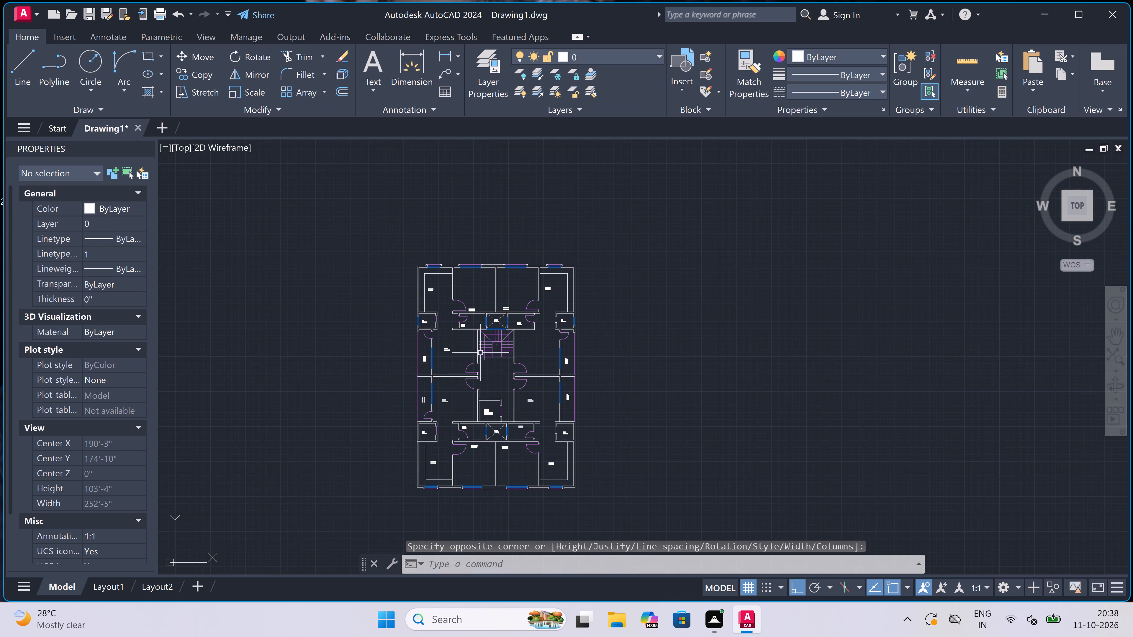
scroll(494, 354, "up", 3)
key("space")
left_click_drag(611, 331, 625, 332)
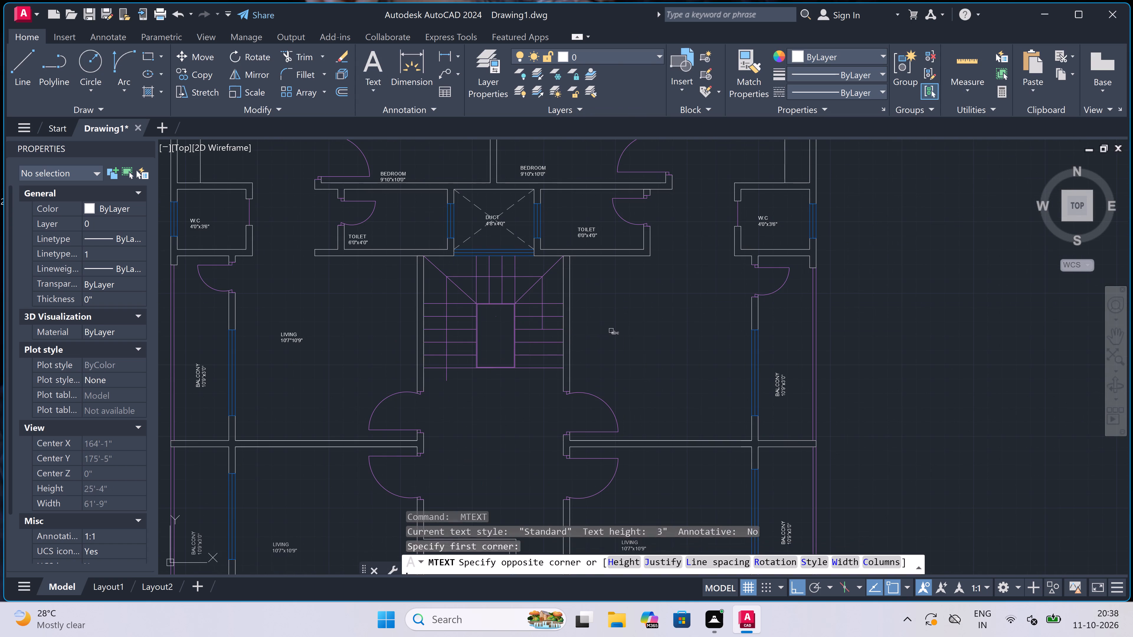
left_click(1053, 323)
scroll(675, 327, "up", 1)
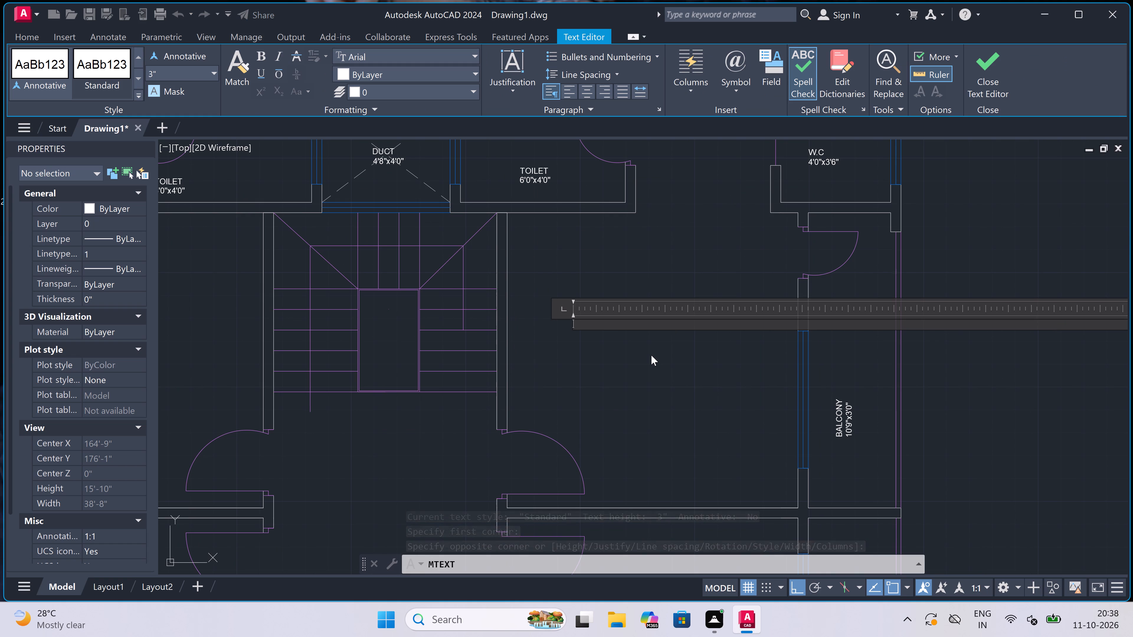
type("LIVING")
key("Return")
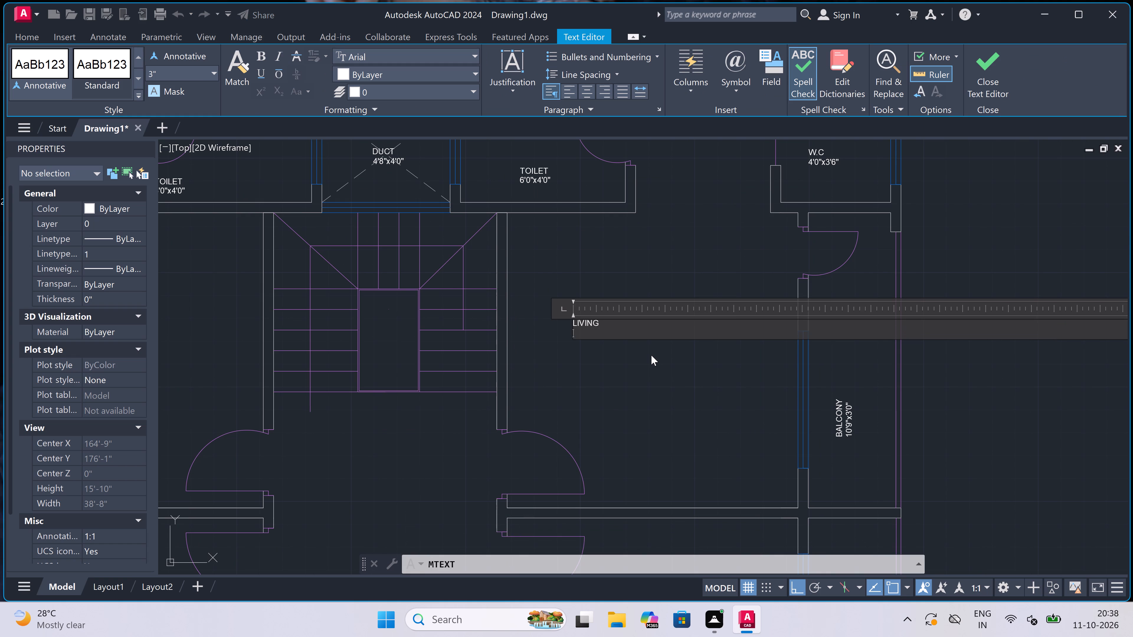
type("10'7")
type("\"x")
type("10'9\"")
left_click(637, 367)
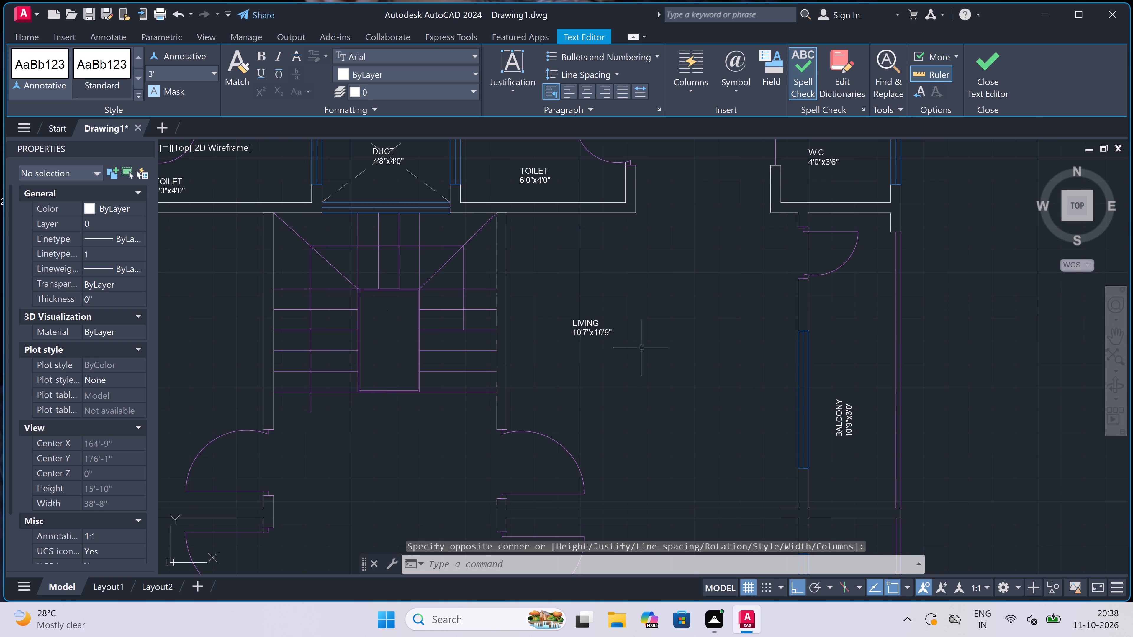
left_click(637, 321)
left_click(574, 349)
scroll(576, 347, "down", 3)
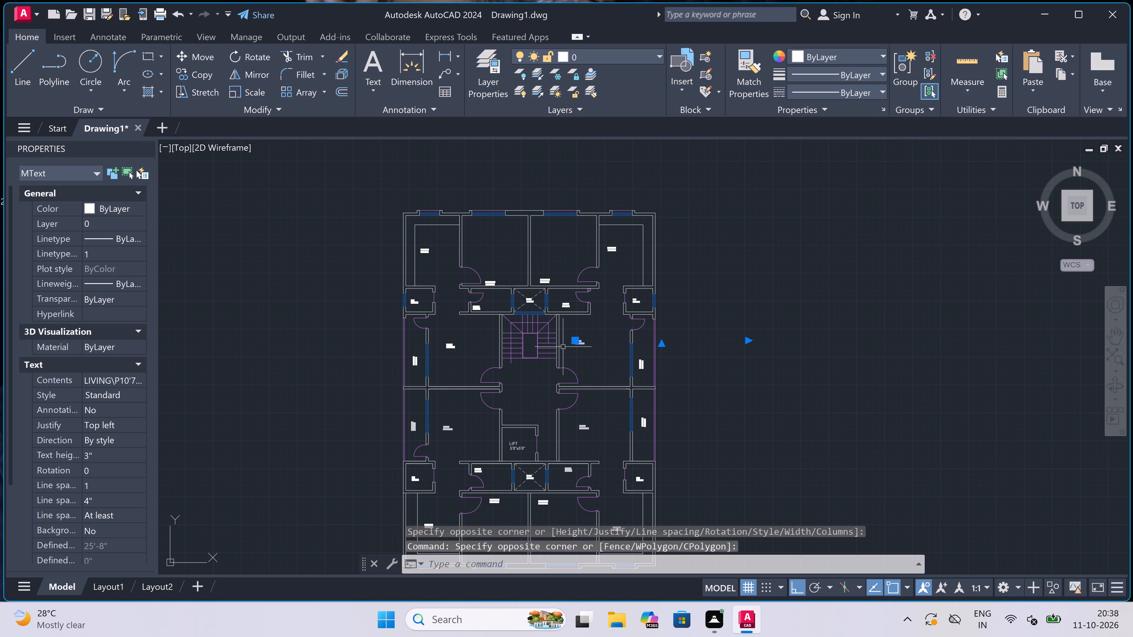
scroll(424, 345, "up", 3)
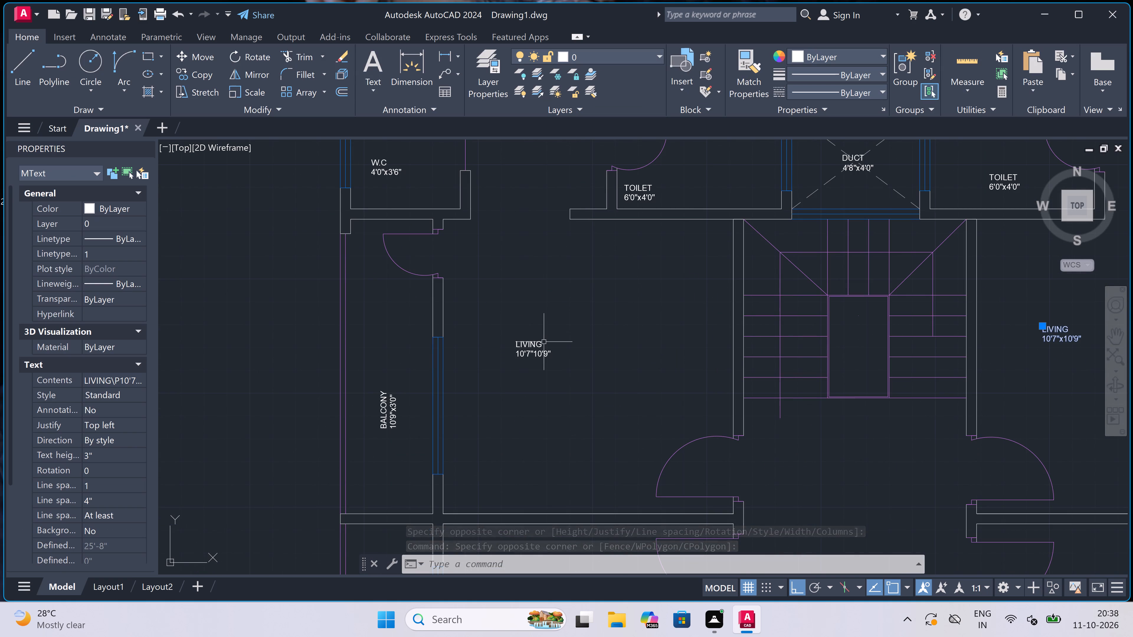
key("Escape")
Select all text labels similar to the LIVING label west of the staircase and set their text height to 5".
scroll(544, 342, "down", 4)
scroll(544, 342, "up", 3)
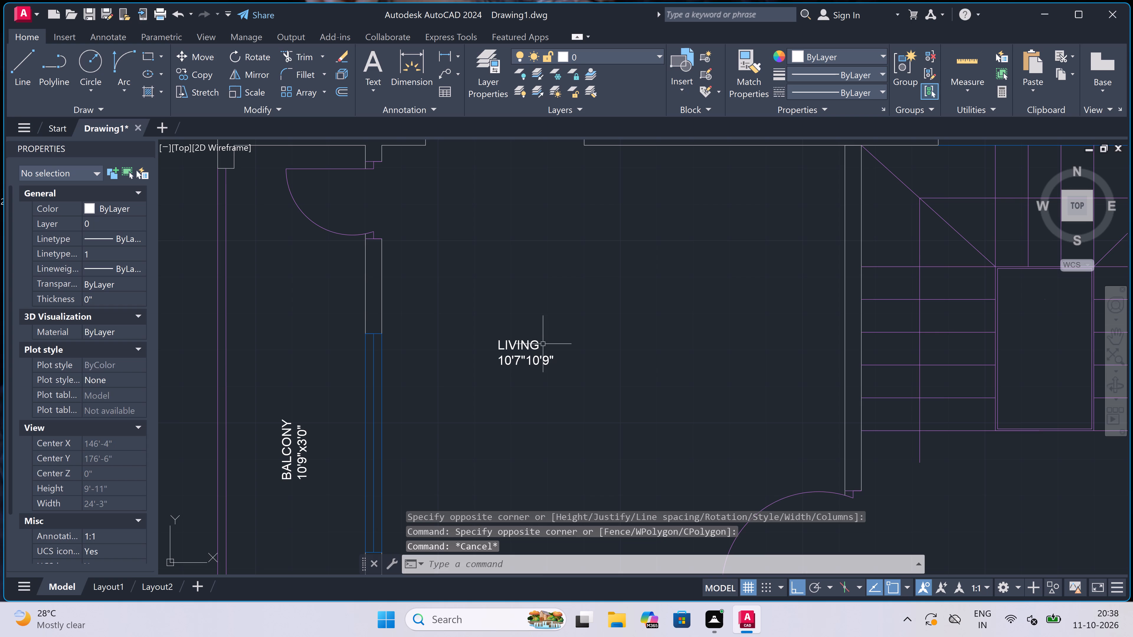
left_click(529, 355)
right_click(569, 306)
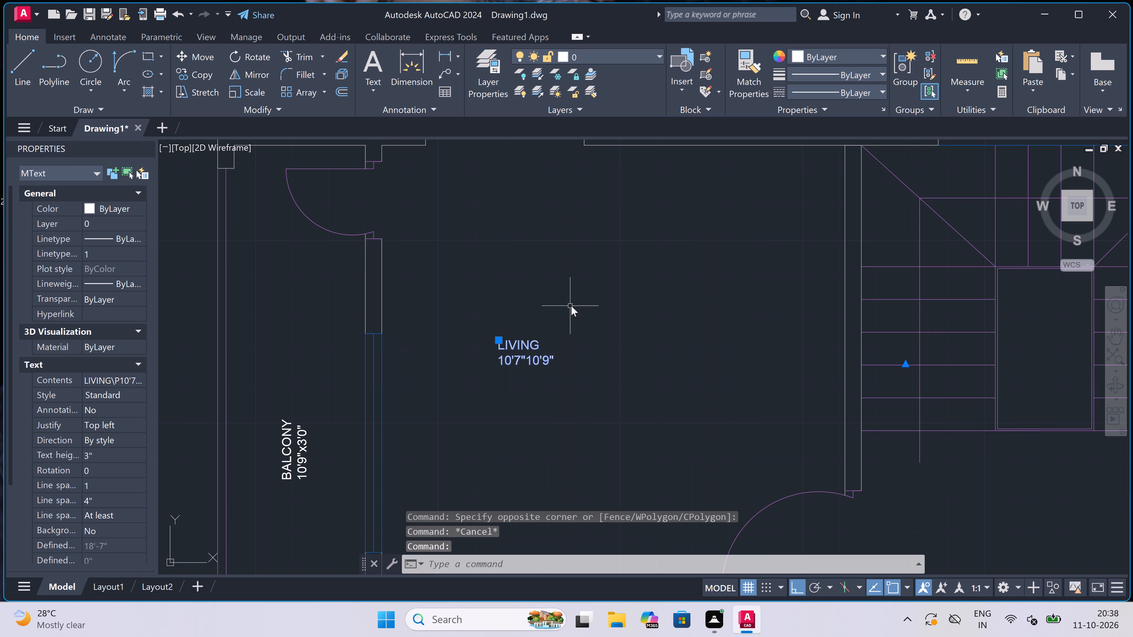
left_click(640, 469)
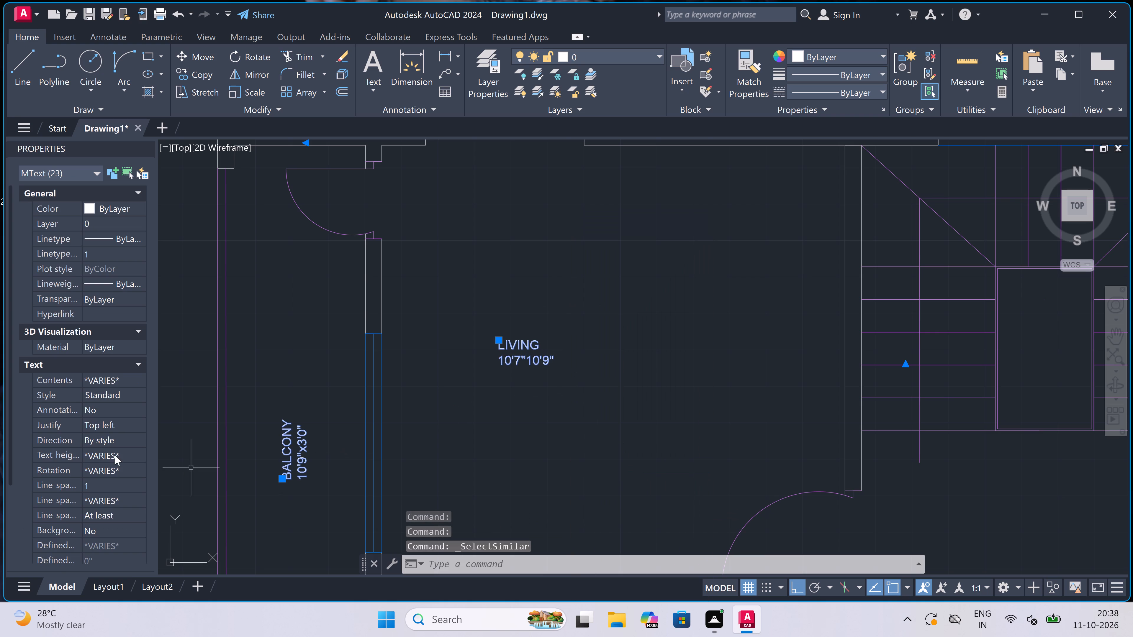
left_click(123, 452)
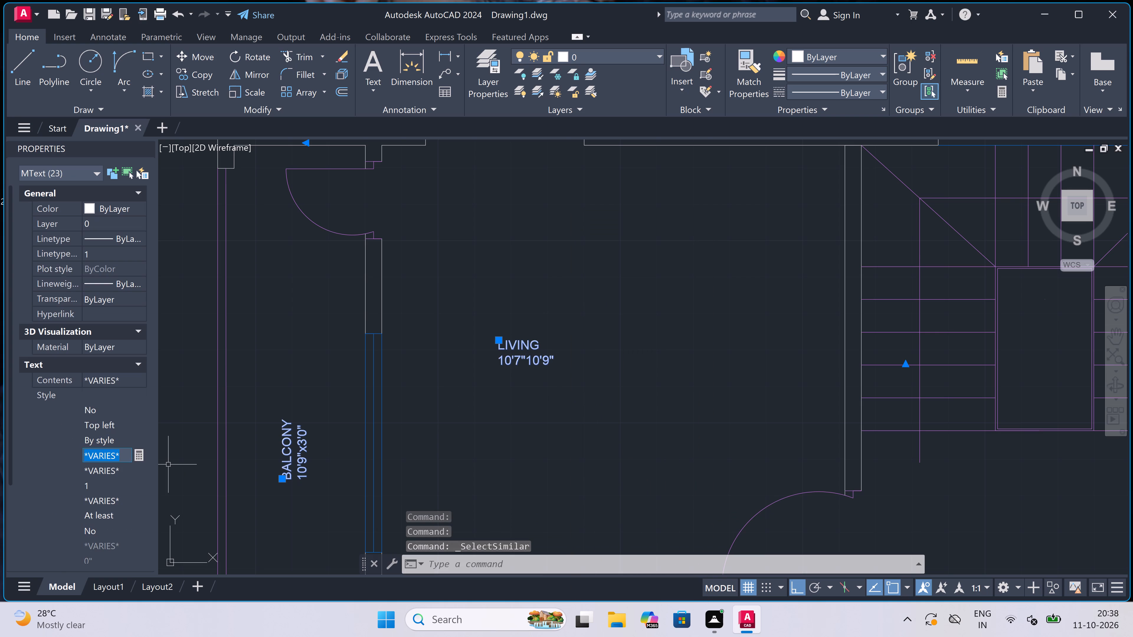
key("BackSpace")
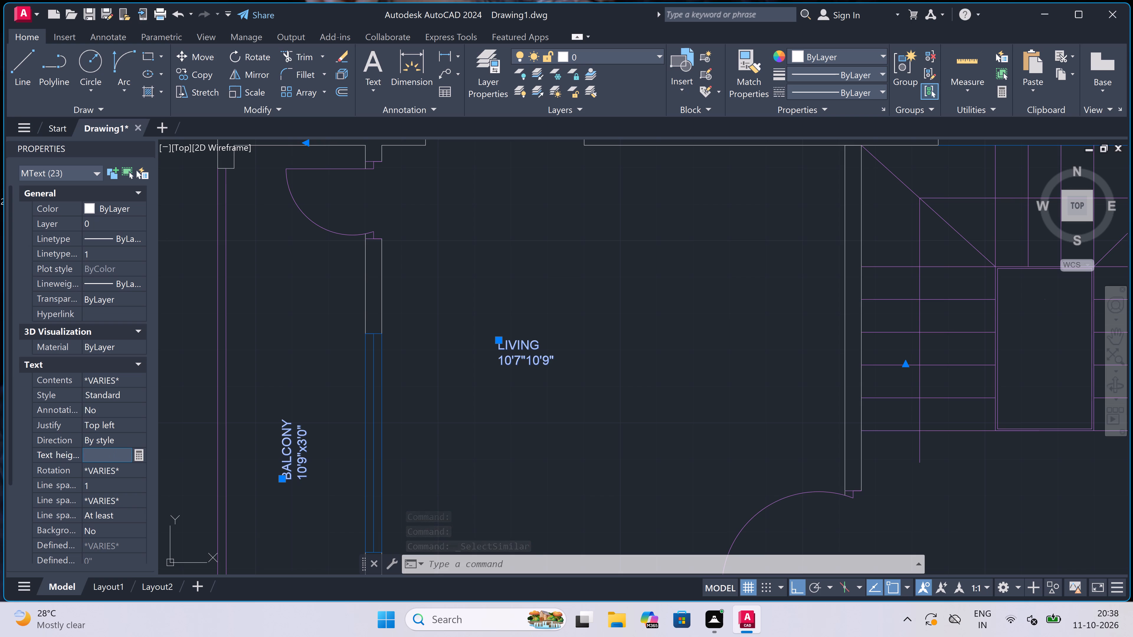
type("5\"")
left_click(435, 418)
key("Escape")
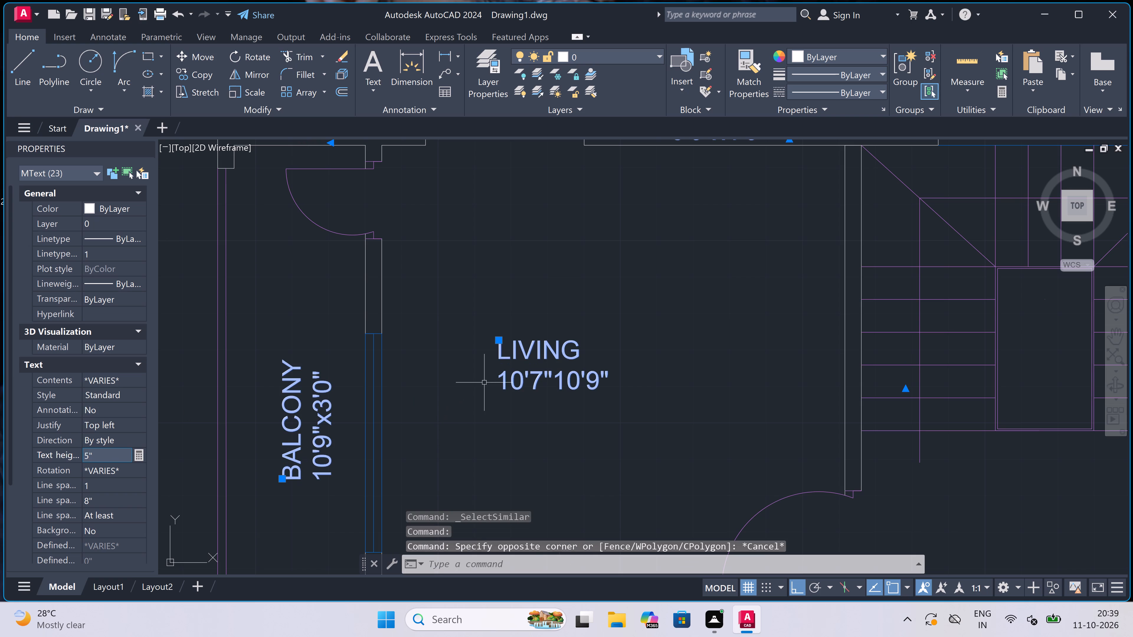
key("Escape")
Move the north-west flat's BEDROOM 9'10"x10'0" label straight up into the room, clear of the wall below it.
scroll(499, 365, "down", 6)
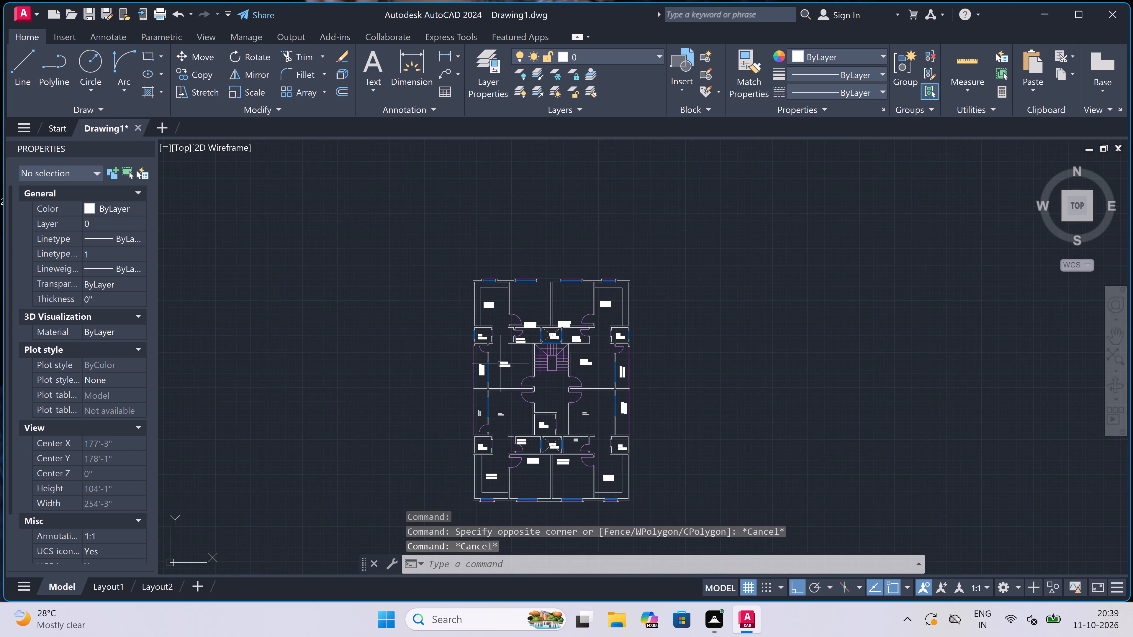
scroll(523, 333, "up", 3)
scroll(544, 295, "down", 2)
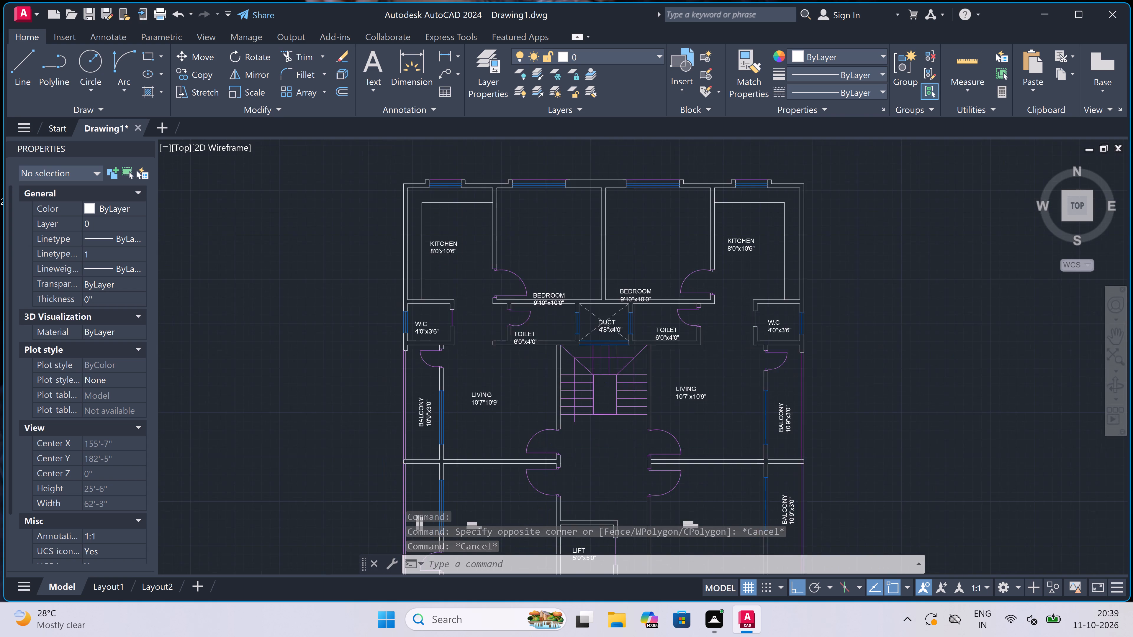
scroll(554, 257, "up", 3)
left_click(491, 427)
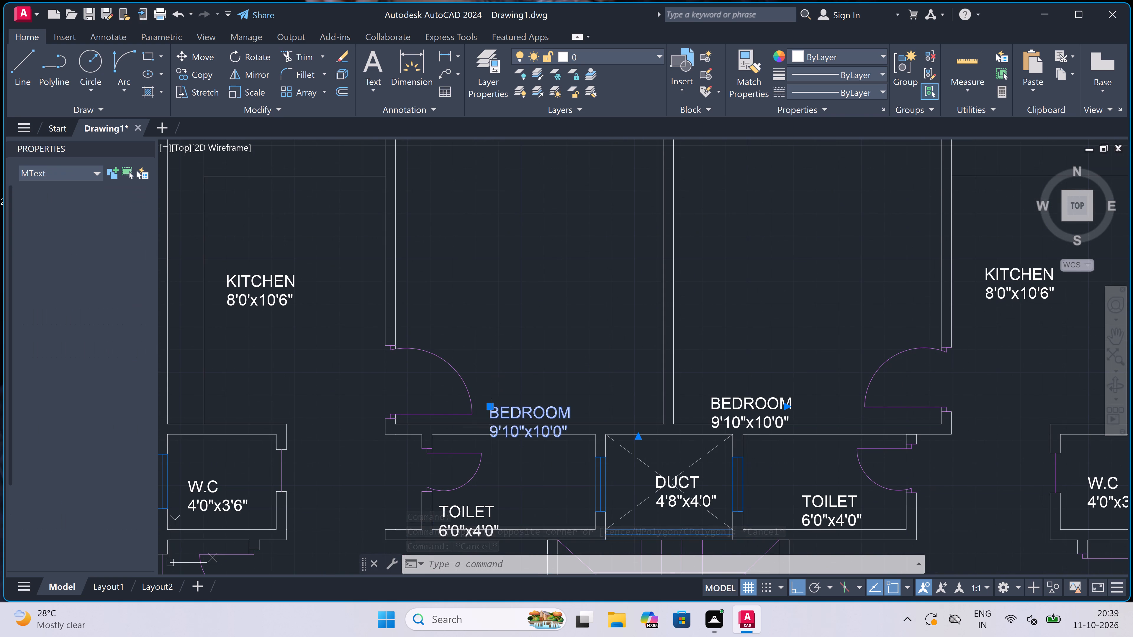
left_click(491, 403)
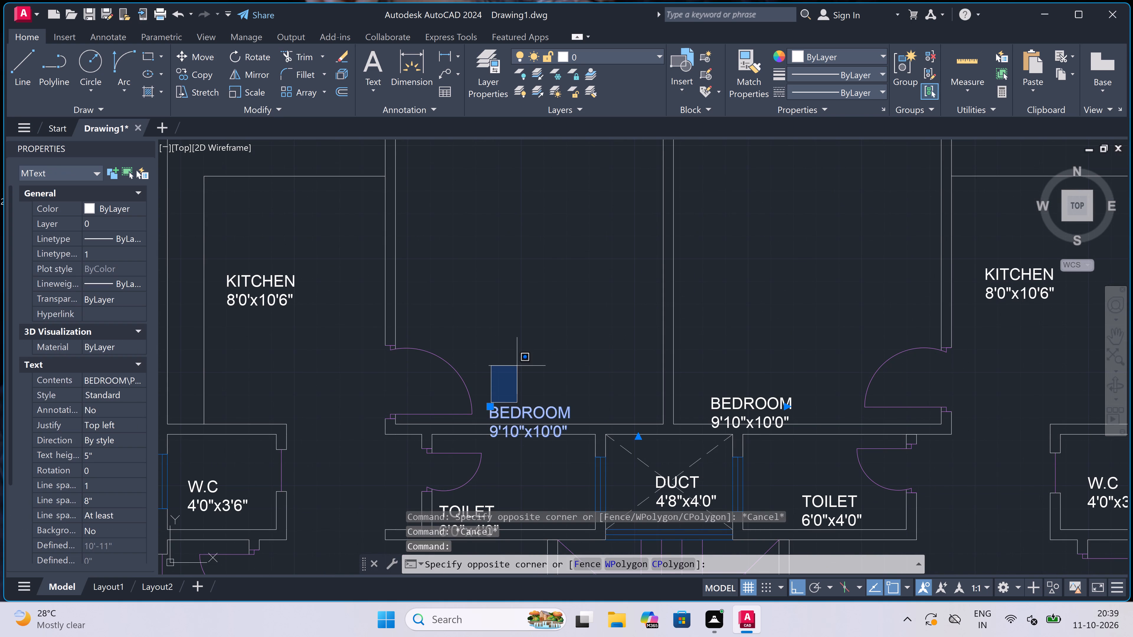
left_click(508, 377)
left_click(490, 404)
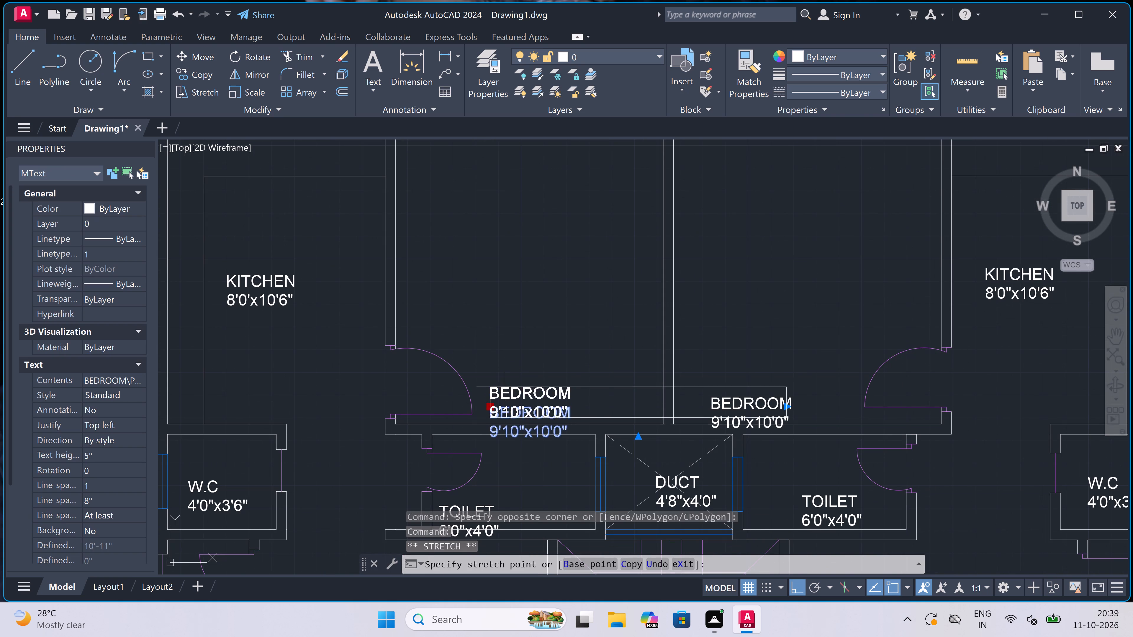
scroll(505, 387, "up", 2)
left_click(508, 386)
key("Escape")
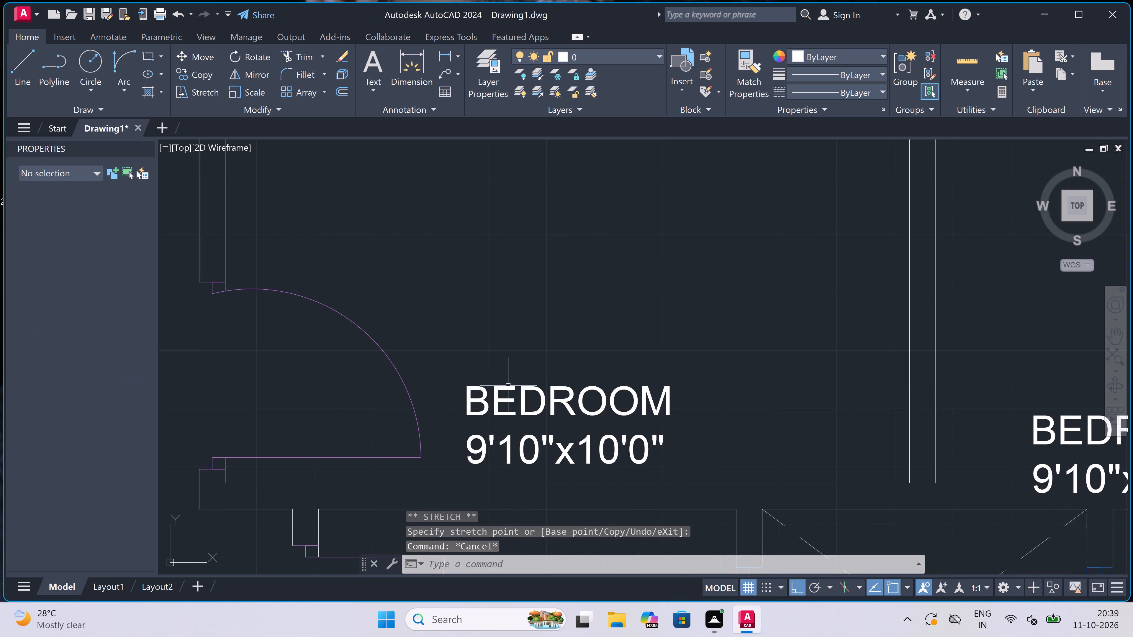
scroll(509, 386, "down", 4)
scroll(713, 398, "up", 2)
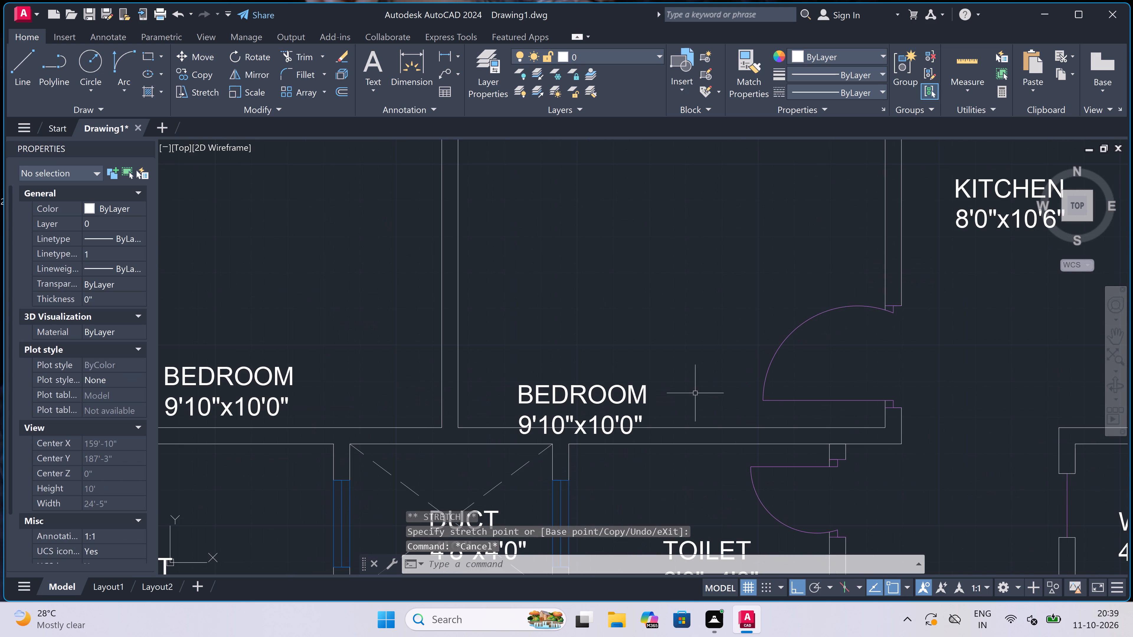
Move the north-east flat's BEDROOM 9'10"x10'0" label straight up about 7", clear of the wall below it.
left_click(535, 392)
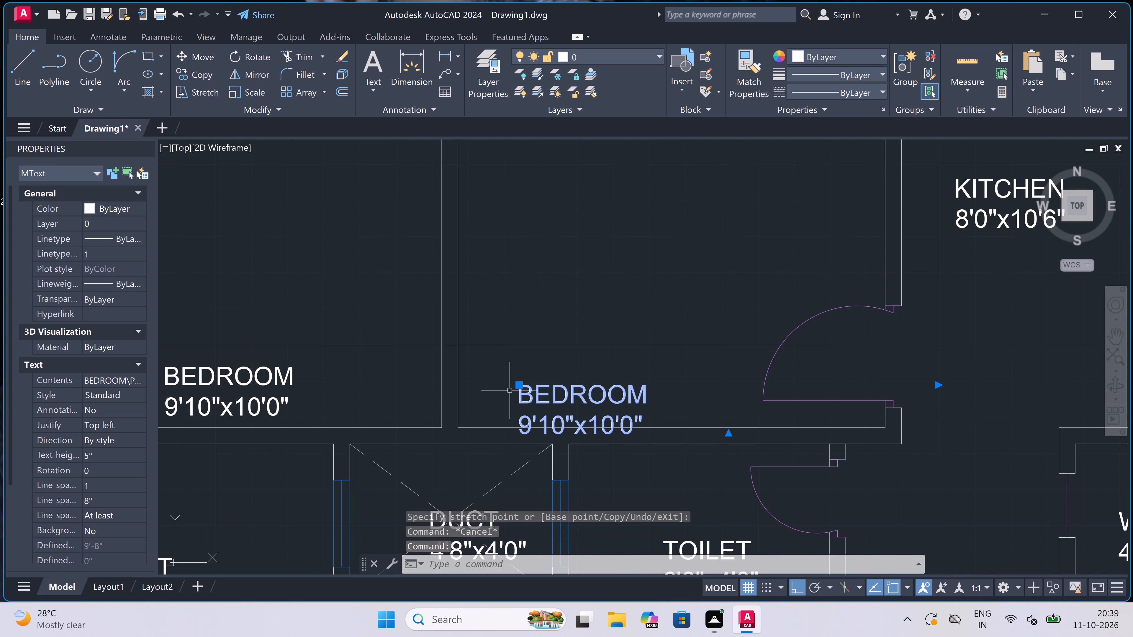
left_click(518, 384)
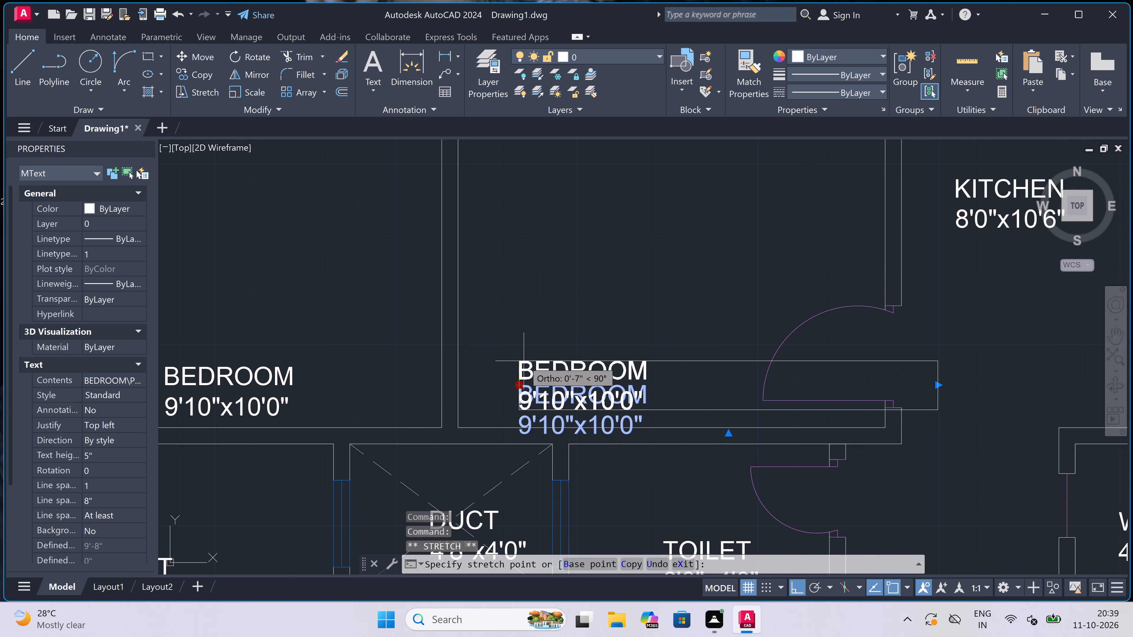
left_click(524, 361)
key("Escape")
Set the text height of both southern LIVING labels and the south-west BALCONY label to 5".
scroll(518, 371, "down", 4)
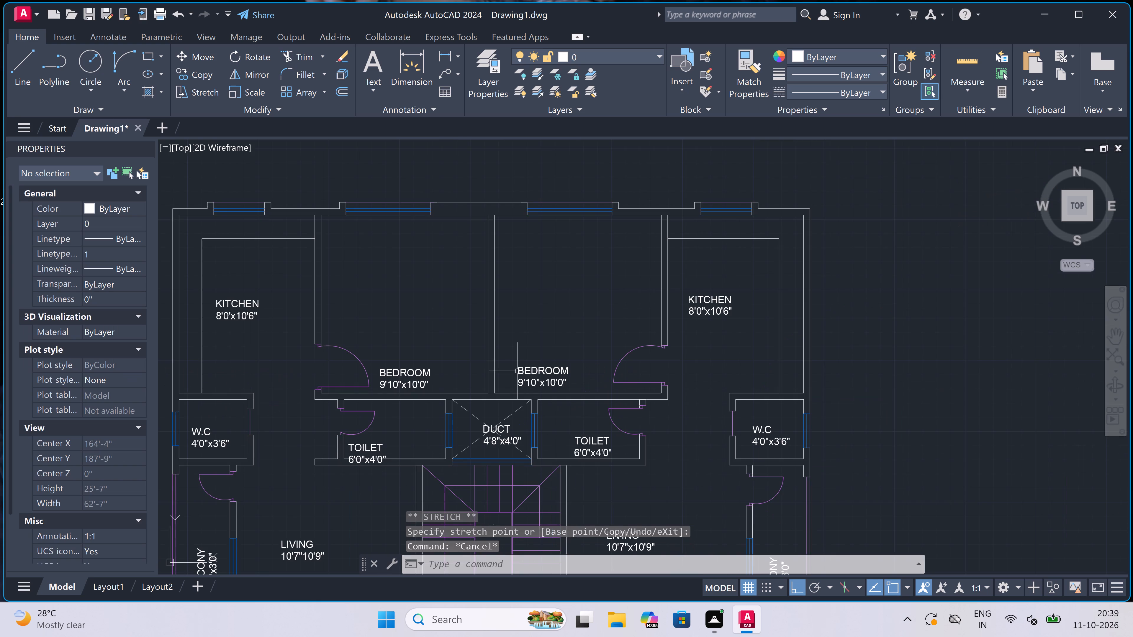
scroll(518, 371, "down", 2)
scroll(617, 393, "down", 2)
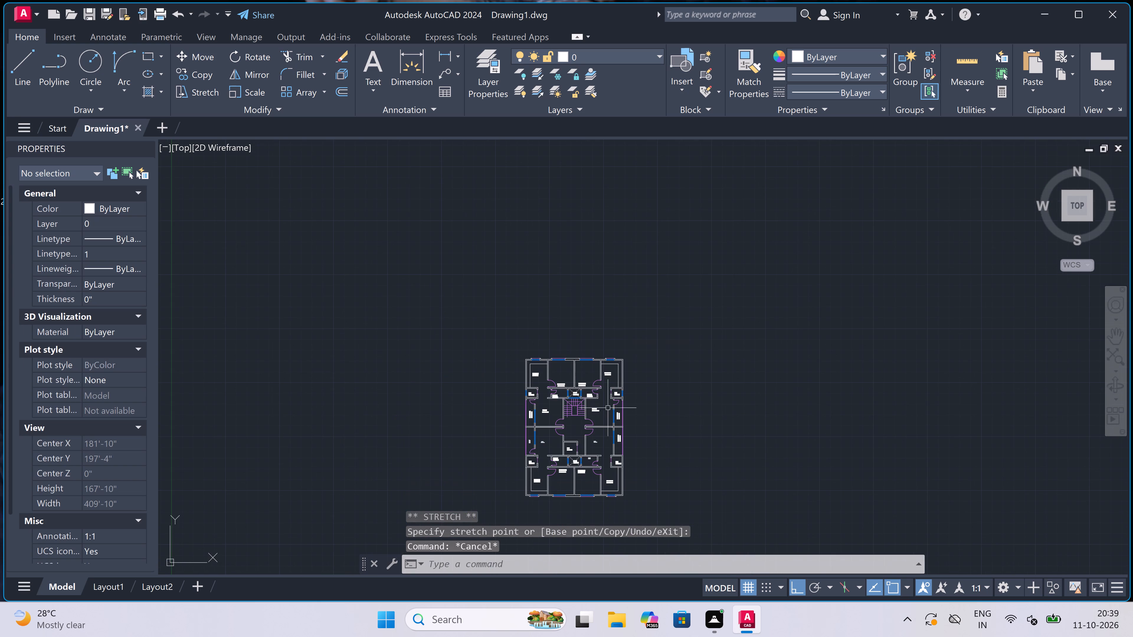
scroll(591, 424, "up", 2)
scroll(591, 424, "down", 2)
scroll(568, 454, "up", 3)
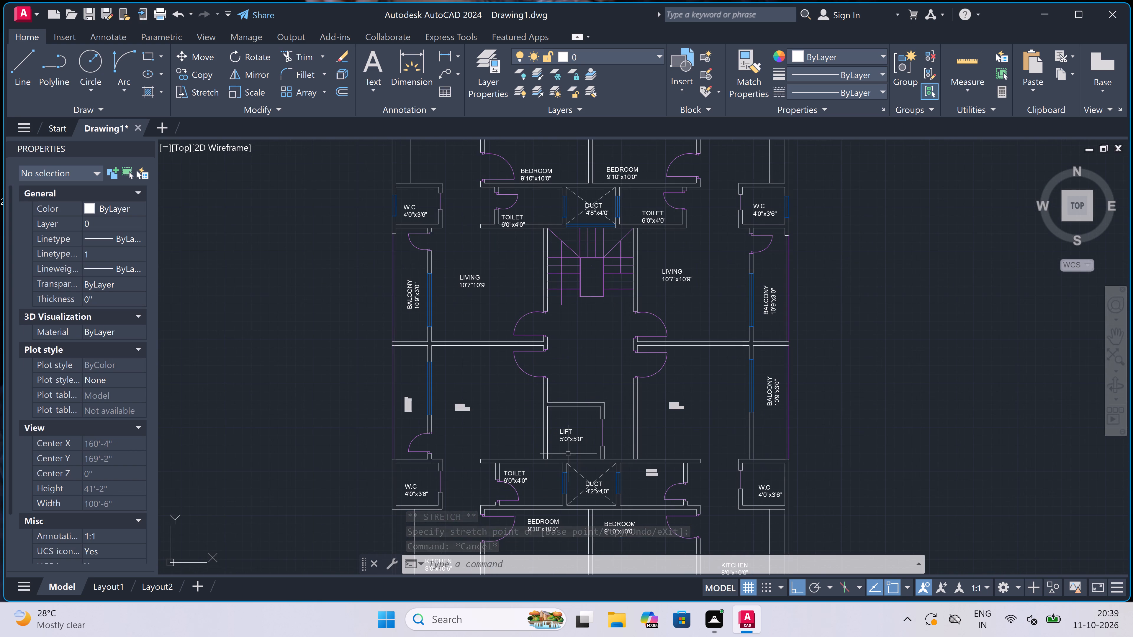
scroll(483, 395, "up", 1)
left_click(483, 395)
left_click(435, 450)
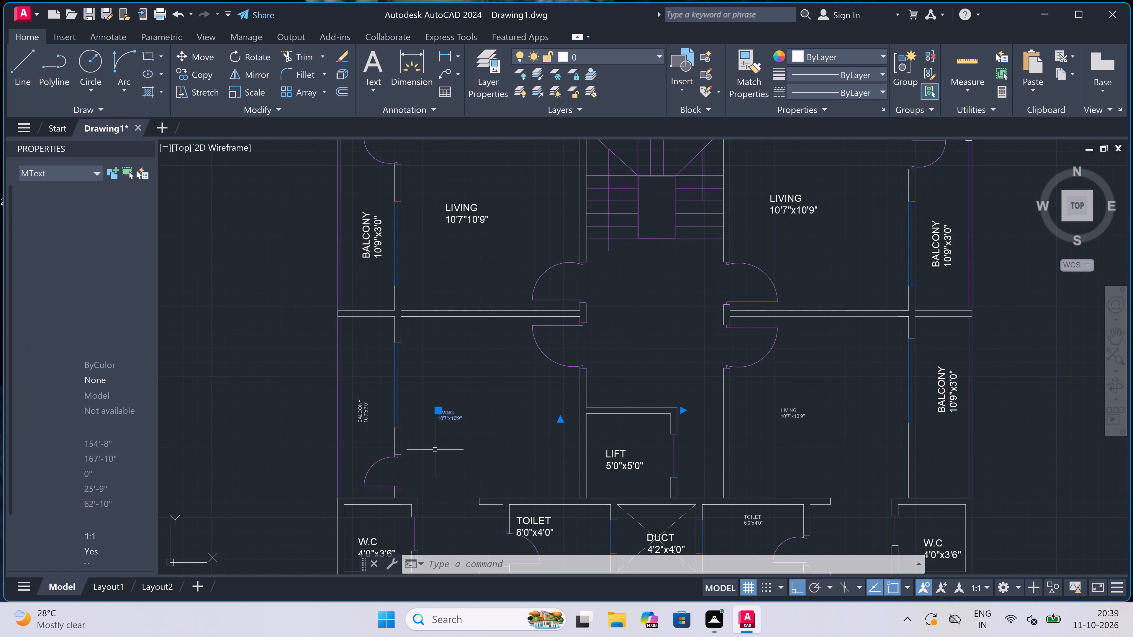
left_click(377, 388)
left_click(363, 436)
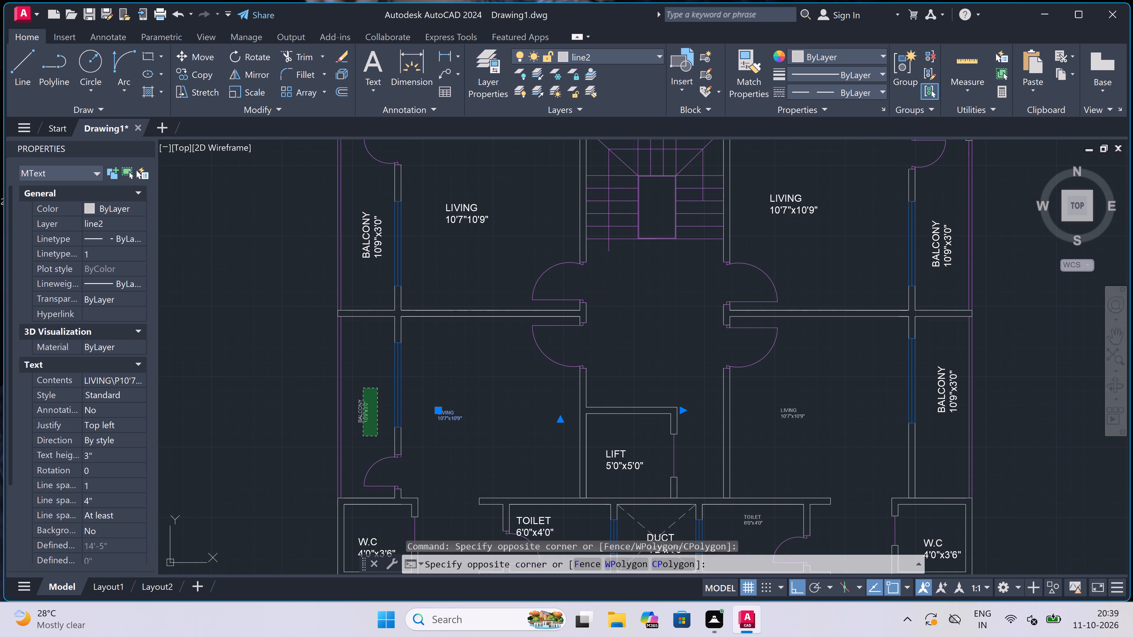
left_click_drag(806, 390, 808, 404)
left_click(772, 444)
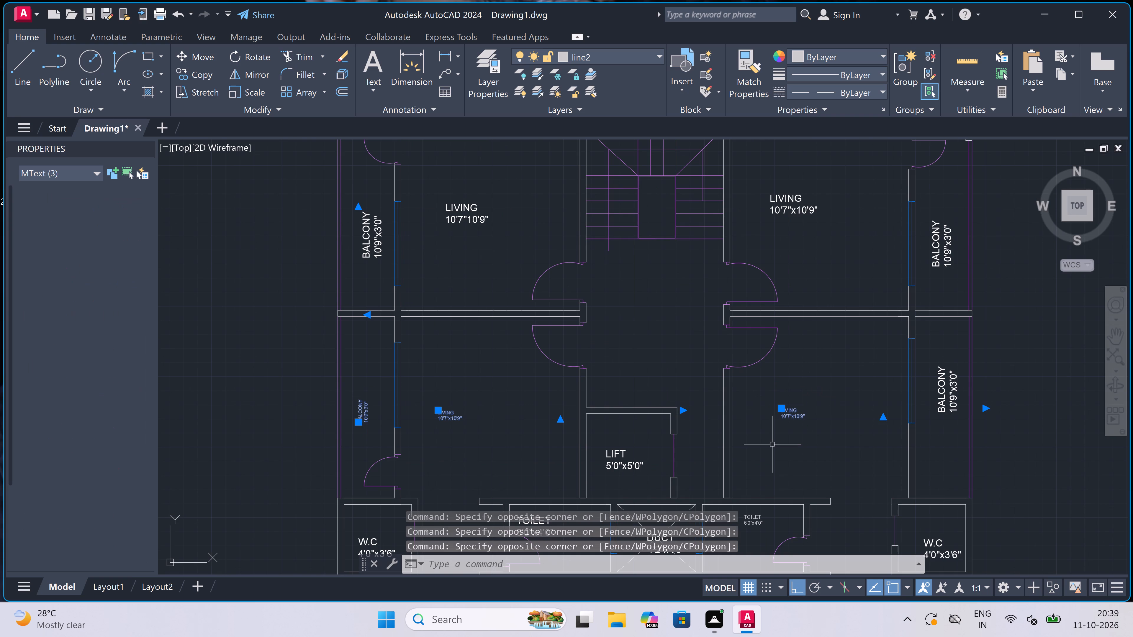
left_click(112, 459)
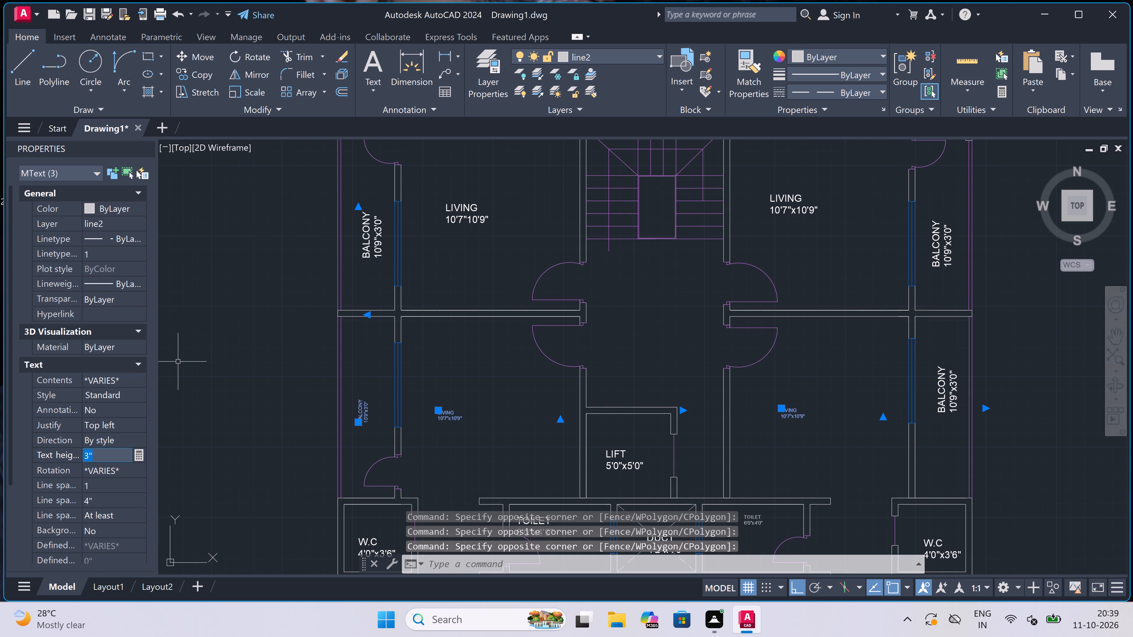
key("BackSpace")
type("5\"")
left_click(312, 397)
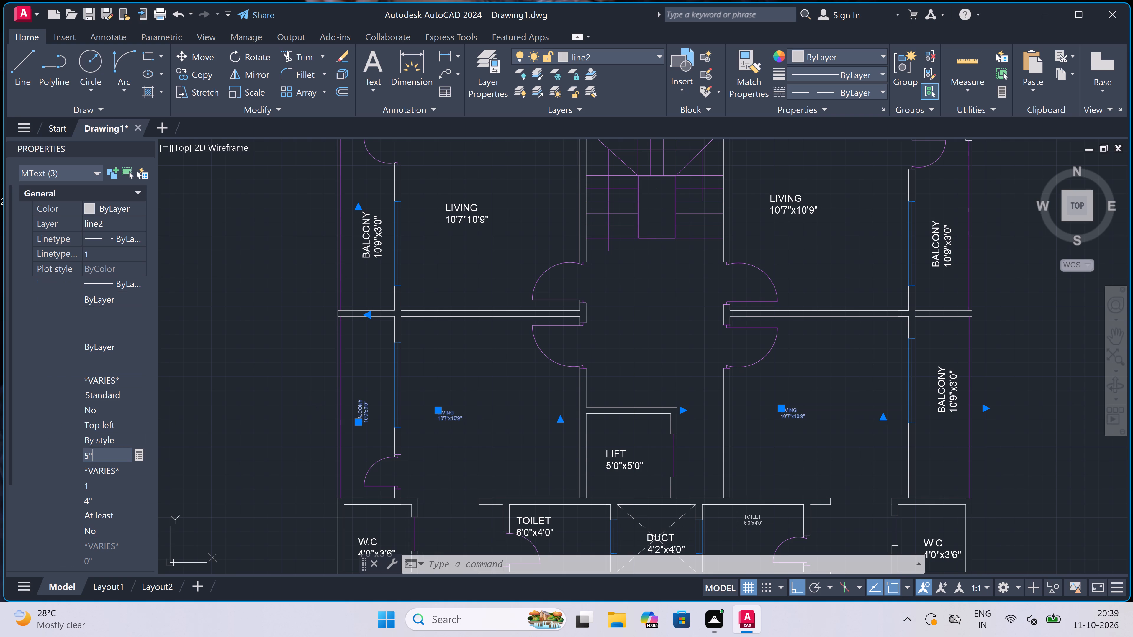
key("Escape")
key("Escape")
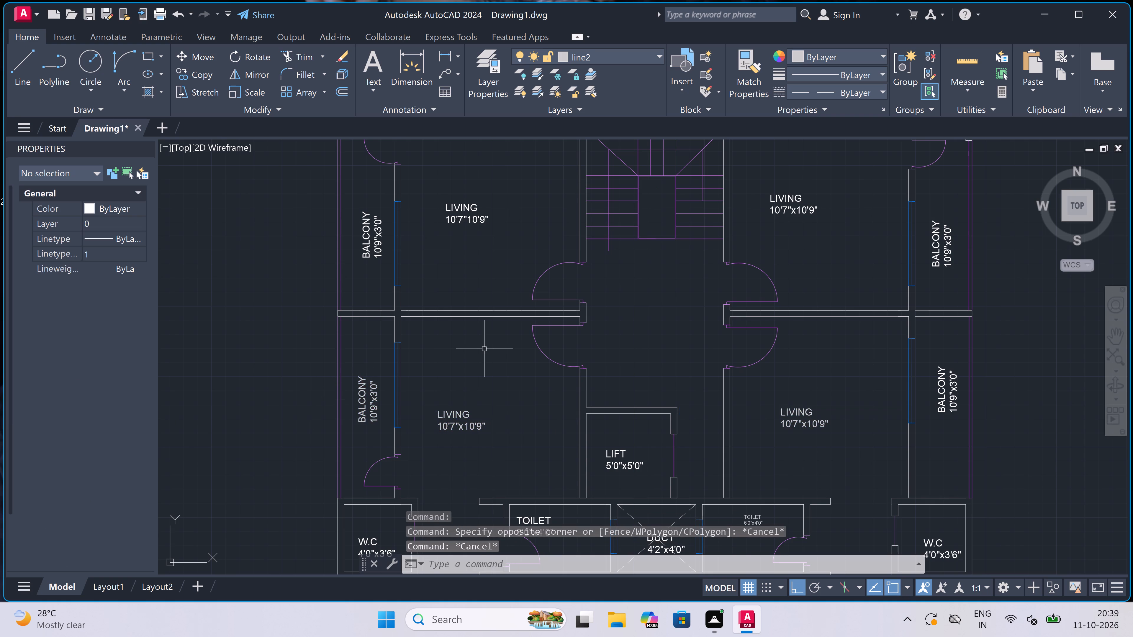
Set the text height of the south-east flat's TOILET 6'0"x4'0" label to 5".
scroll(484, 349, "down", 2)
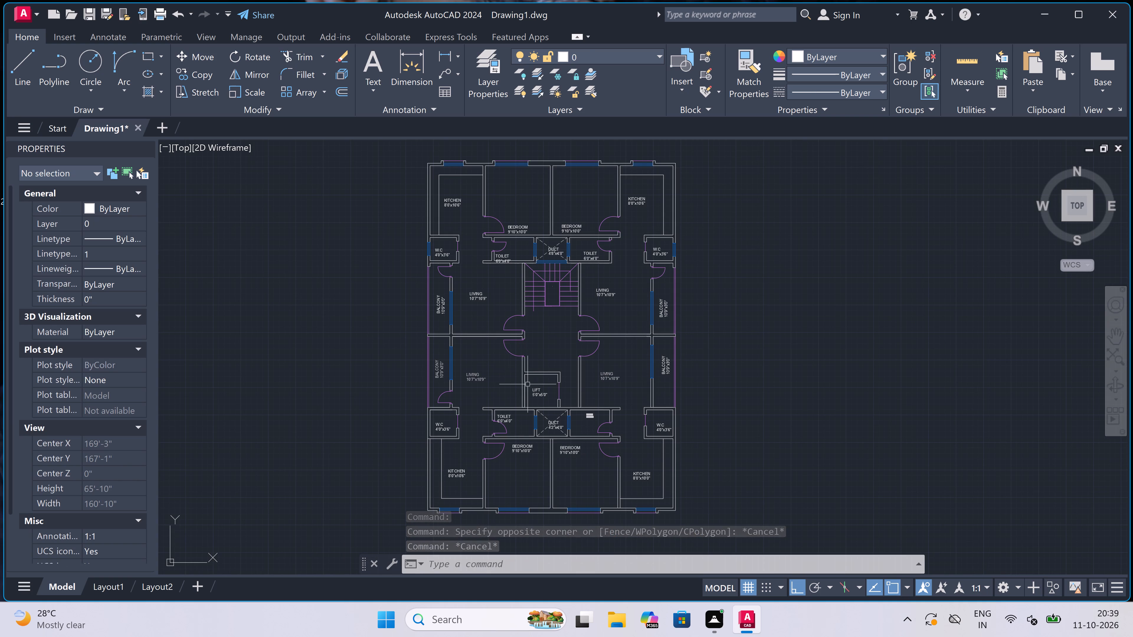
scroll(580, 391, "down", 1)
scroll(582, 409, "up", 3)
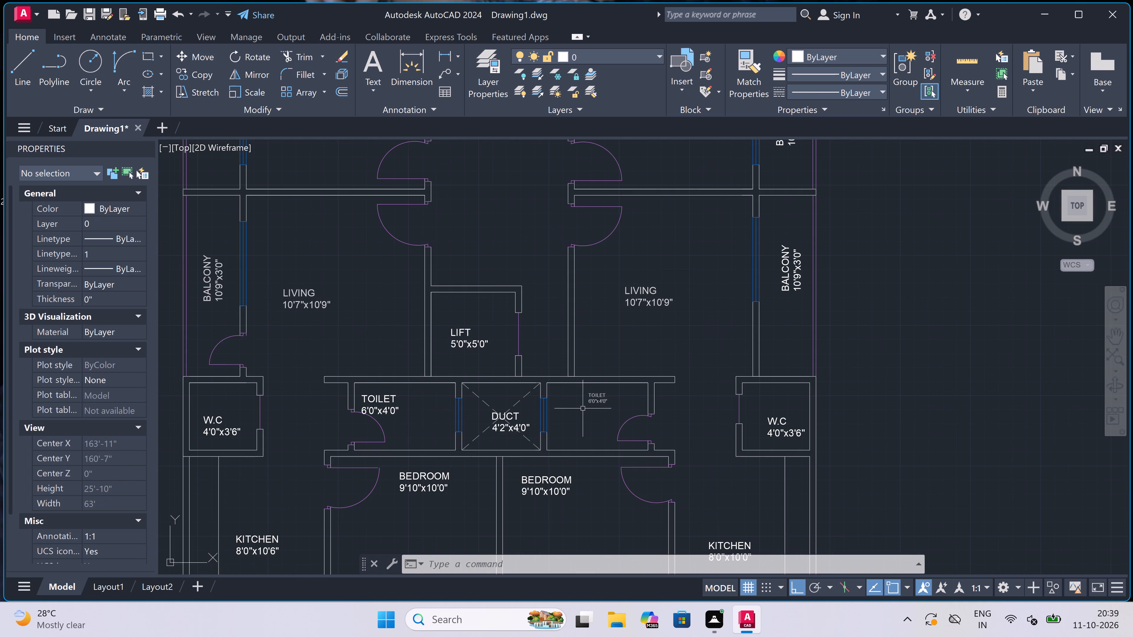
left_click(596, 390)
left_click(580, 413)
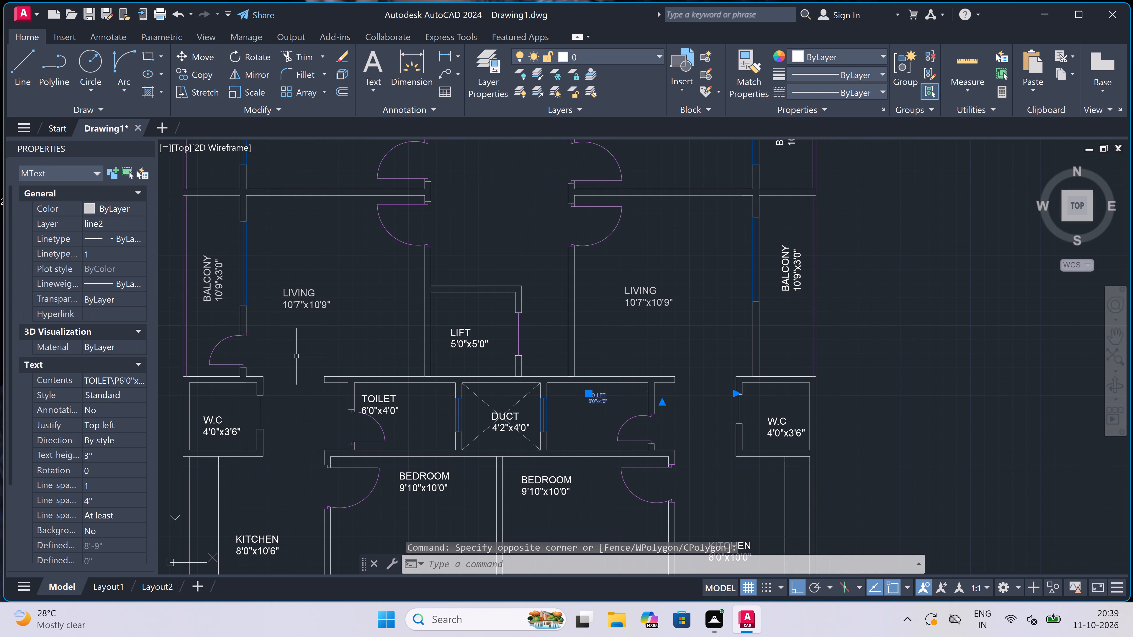
left_click_drag(119, 450, 121, 452)
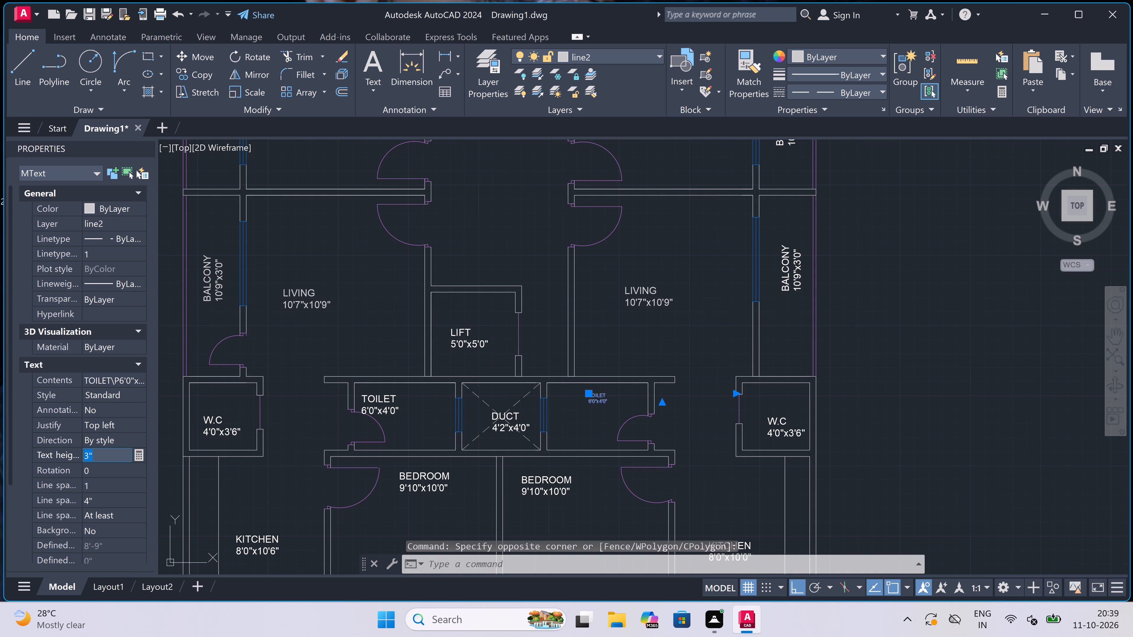
key("BackSpace")
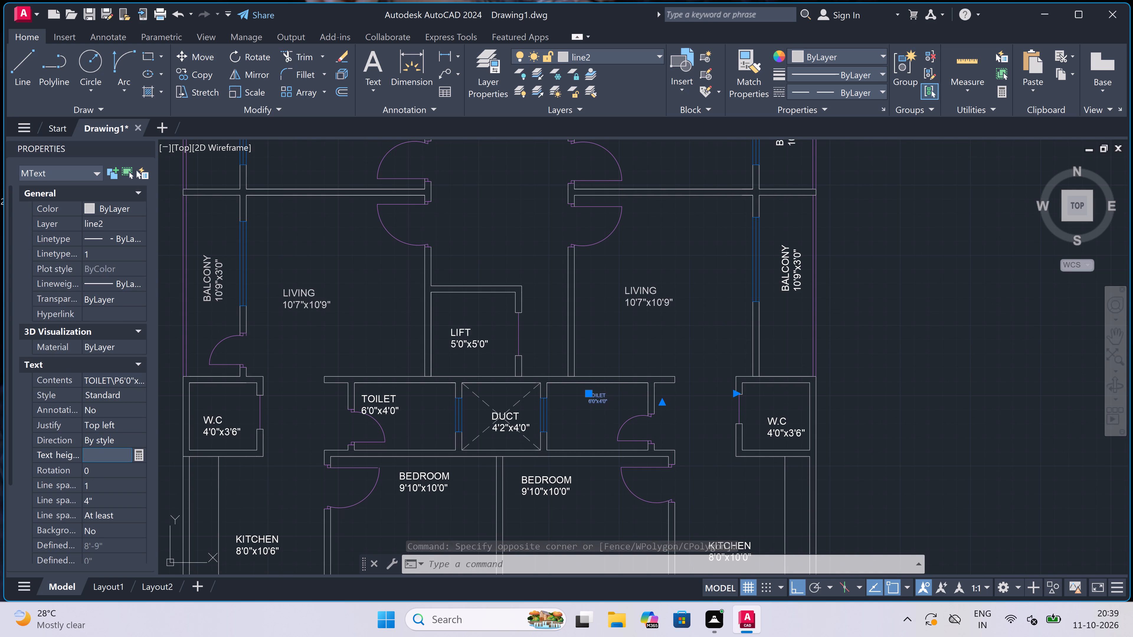
type("5\"")
left_click(356, 343)
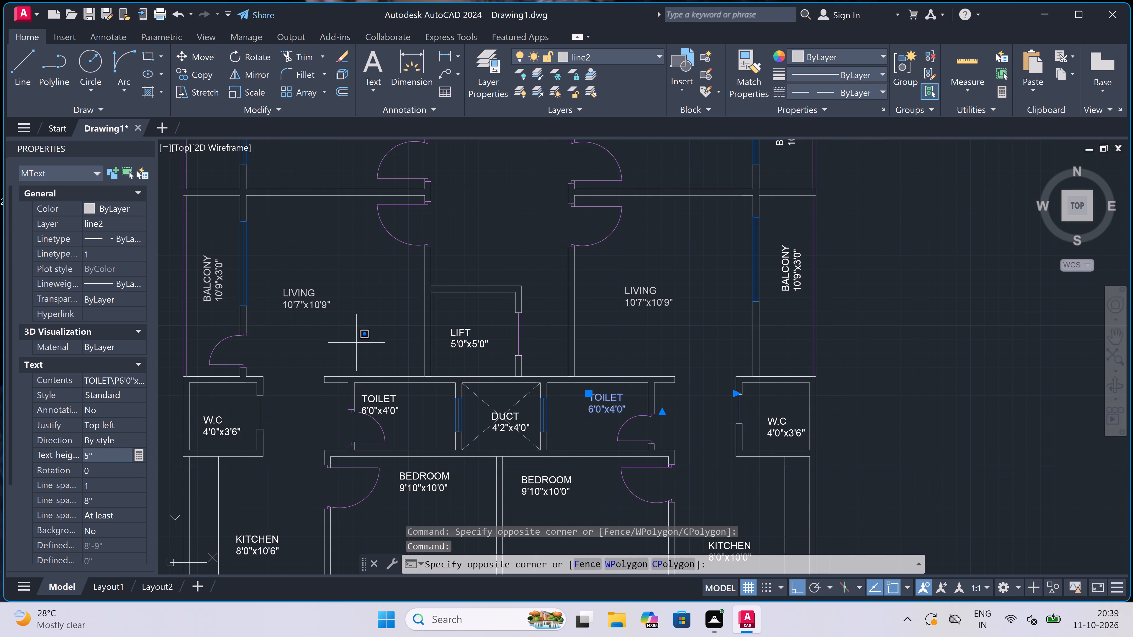
key("Escape")
key("Escape")
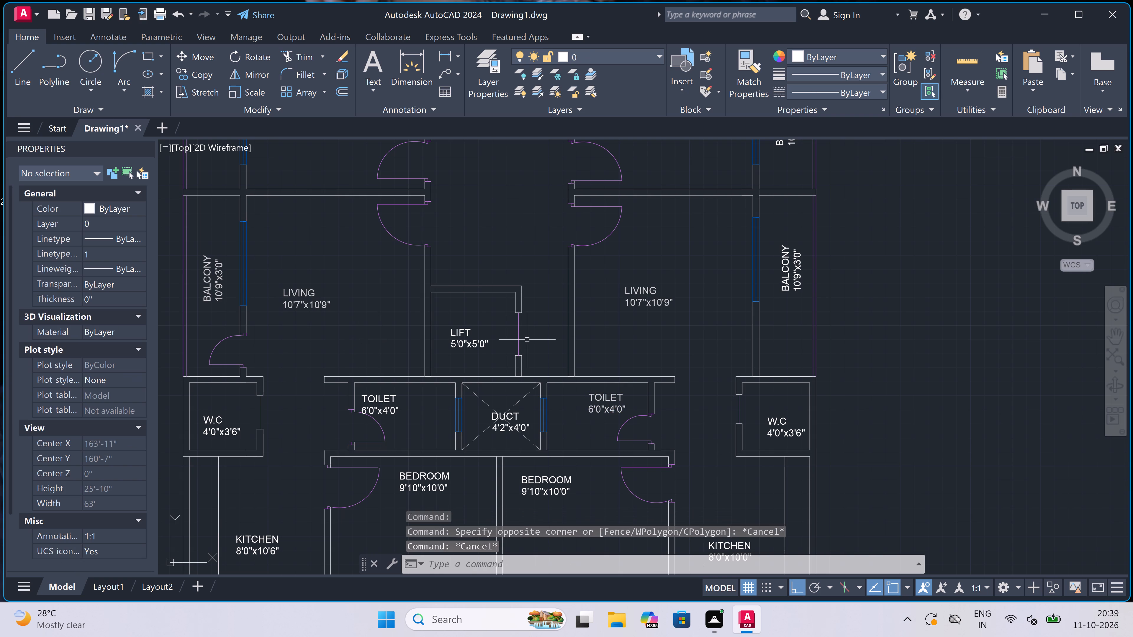
Move the south-west flat's TOILET label up, and with ortho off shift it slightly east, clear of the wall and door swing.
scroll(353, 403, "up", 2)
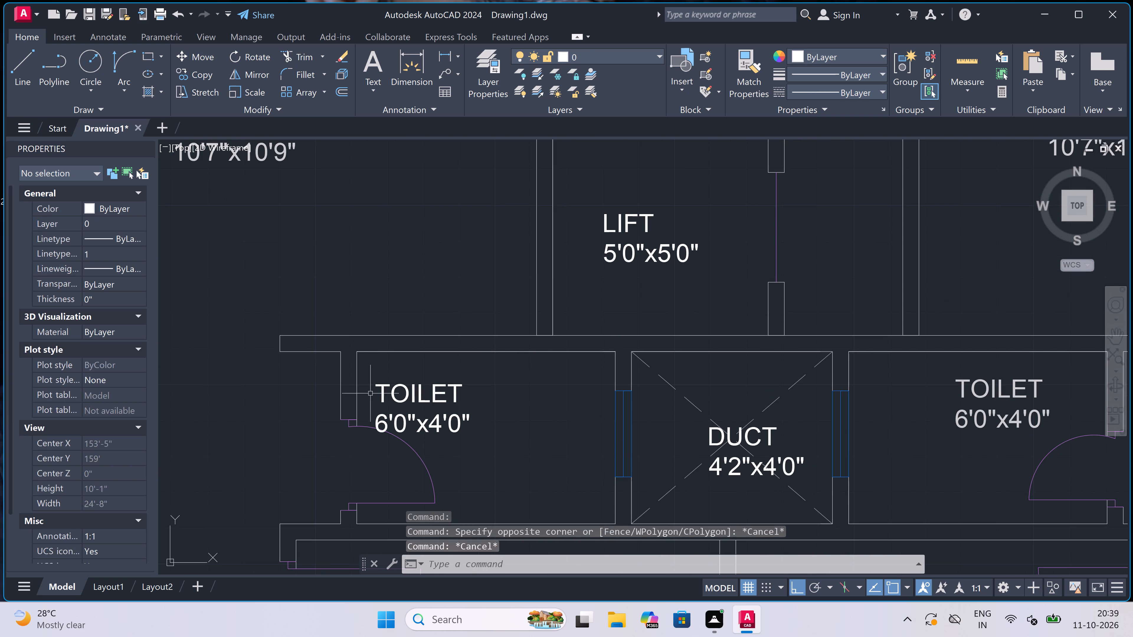
left_click(379, 389)
left_click(377, 381)
left_click(377, 381)
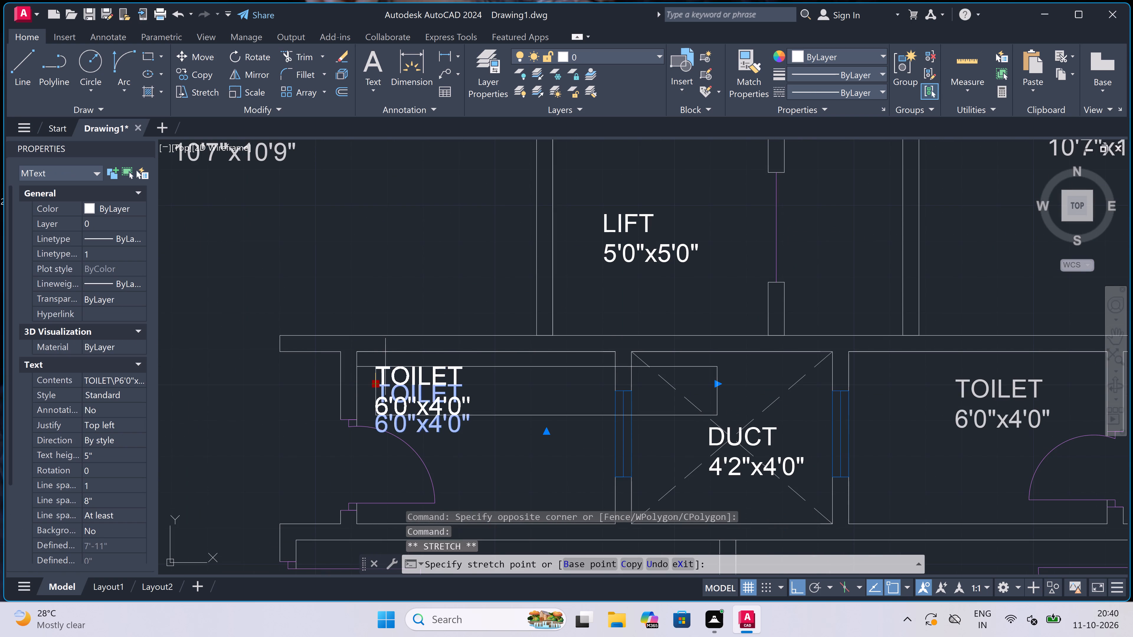
left_click(392, 363)
scroll(372, 366, "up", 3)
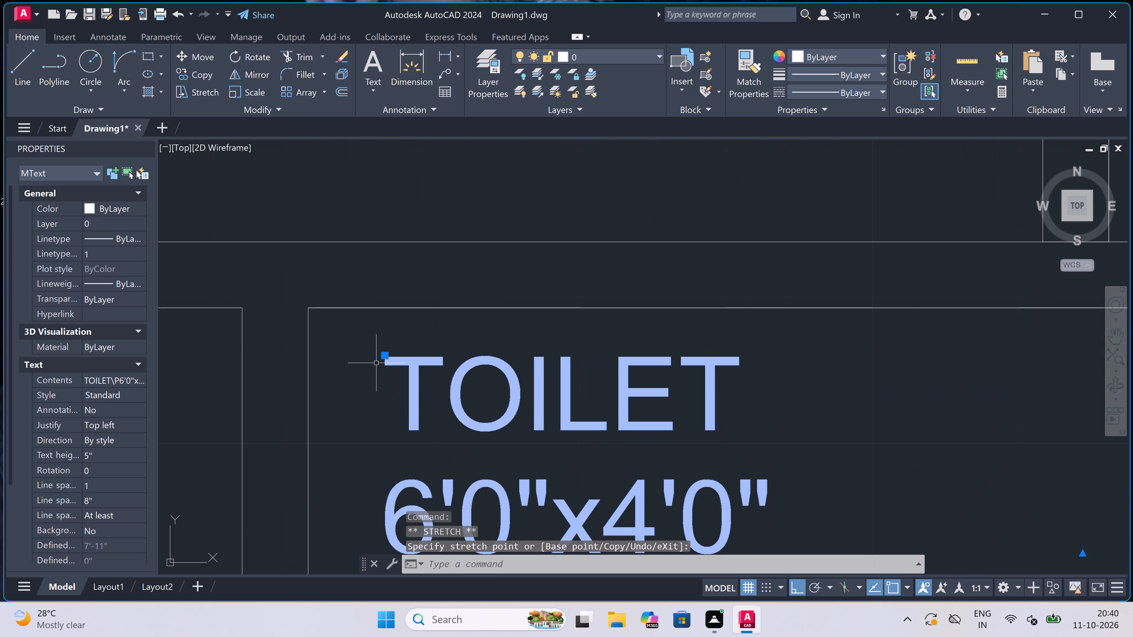
left_click(384, 357)
key("F8")
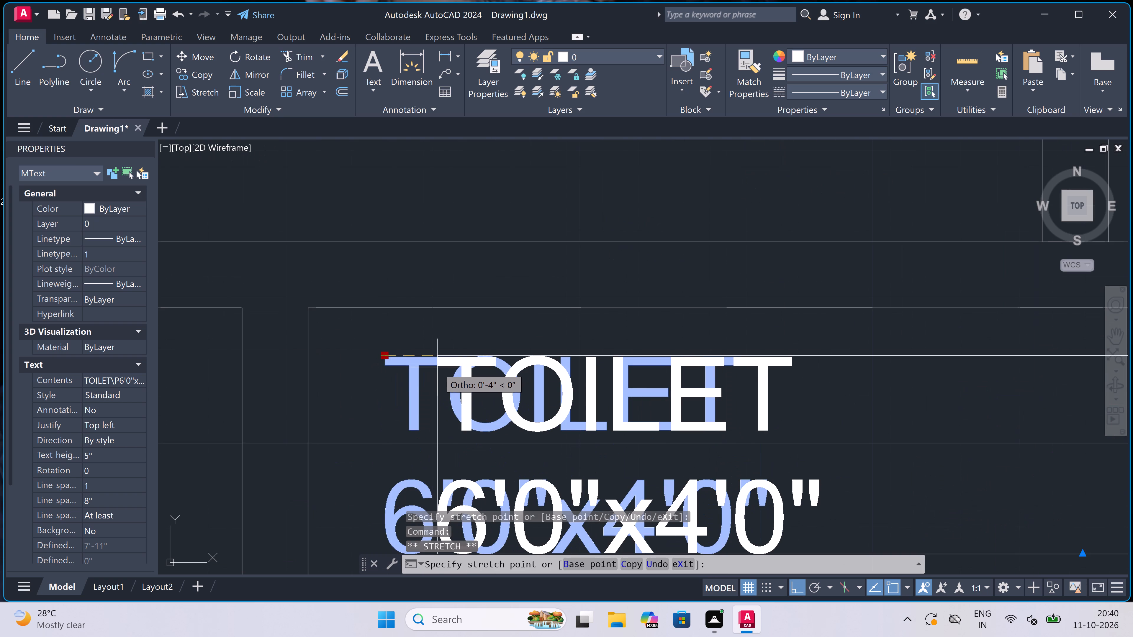
left_click(443, 366)
key("Escape")
Move the north-west flat's TOILET 6'0"x4'0" label east and slightly up, off the wall below it.
scroll(413, 357, "down", 4)
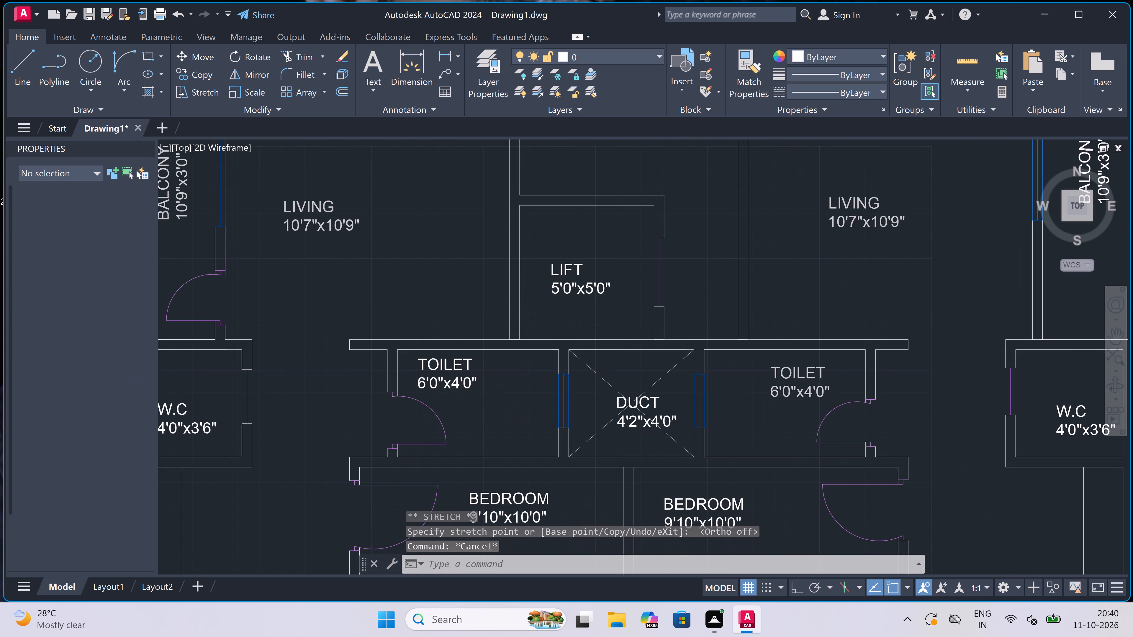
scroll(413, 357, "down", 5)
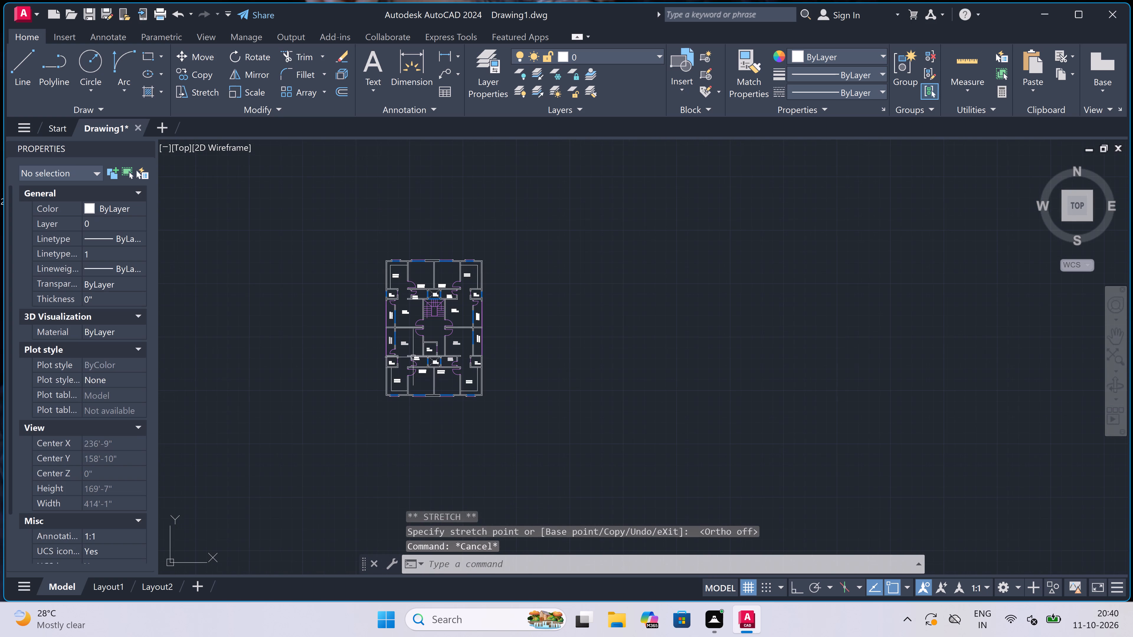
scroll(382, 319, "up", 4)
scroll(382, 319, "down", 1)
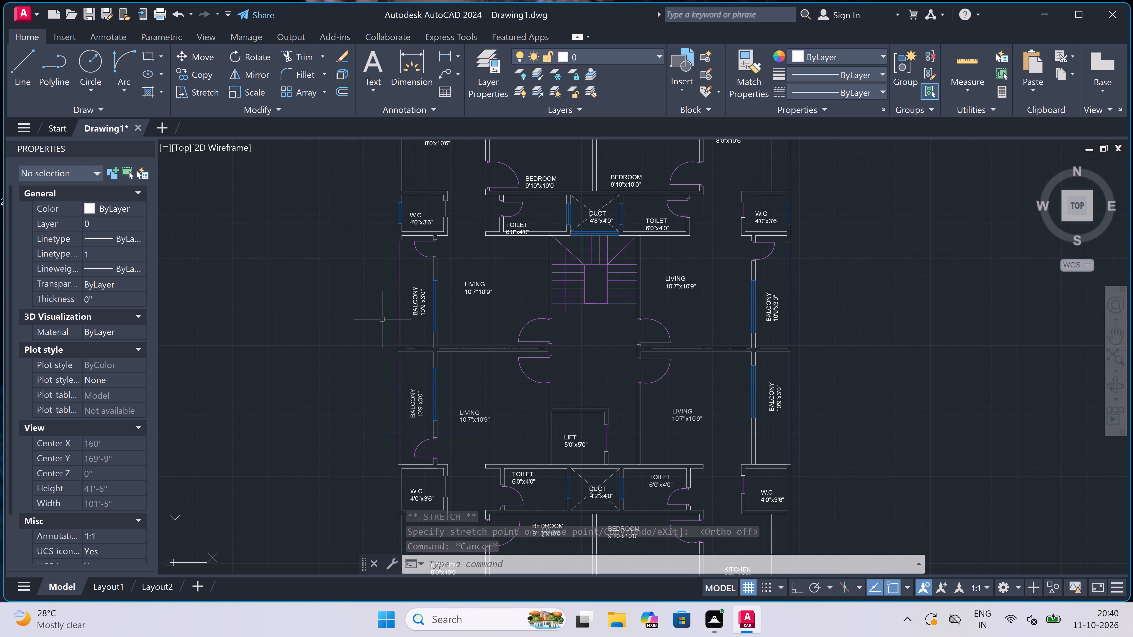
scroll(382, 319, "down", 1)
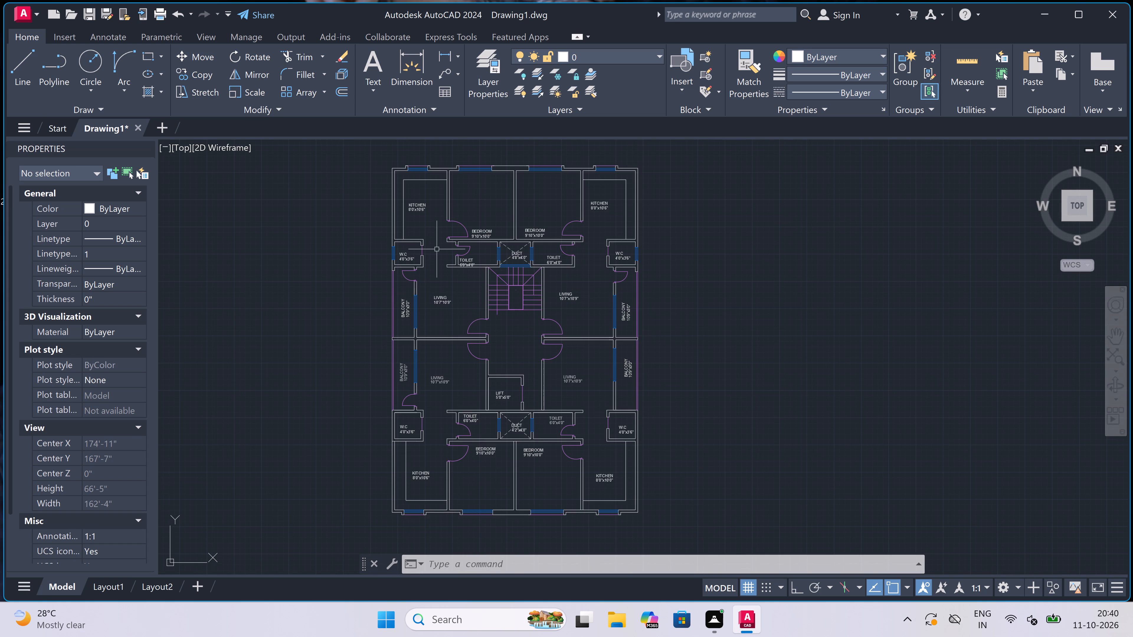
scroll(454, 241, "up", 3)
scroll(515, 243, "up", 1)
left_click(502, 353)
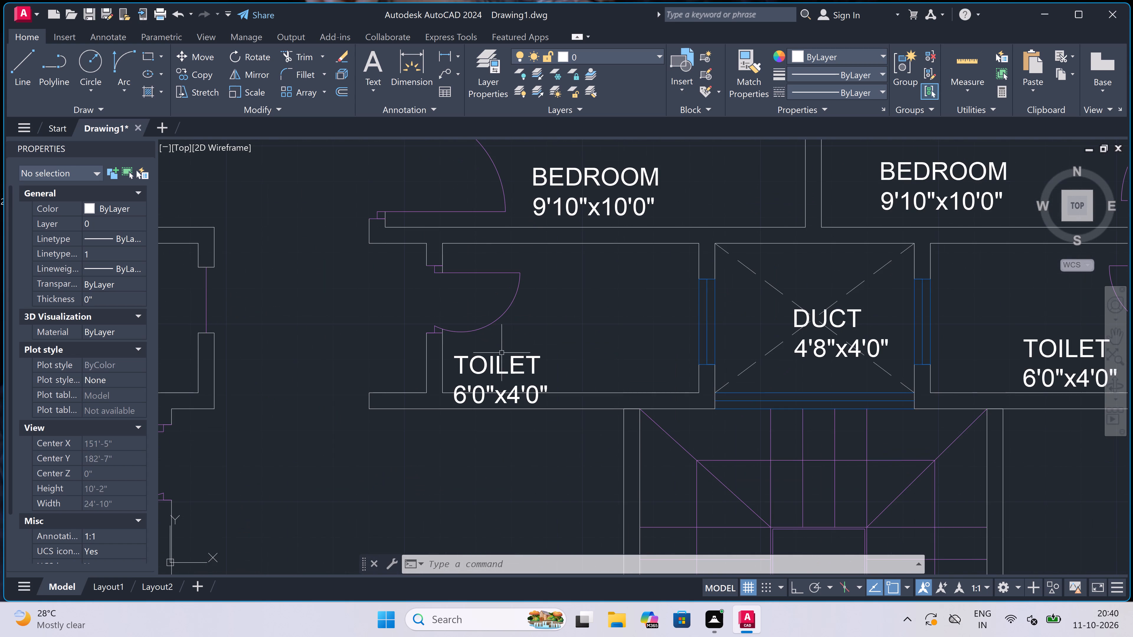
left_click(479, 377)
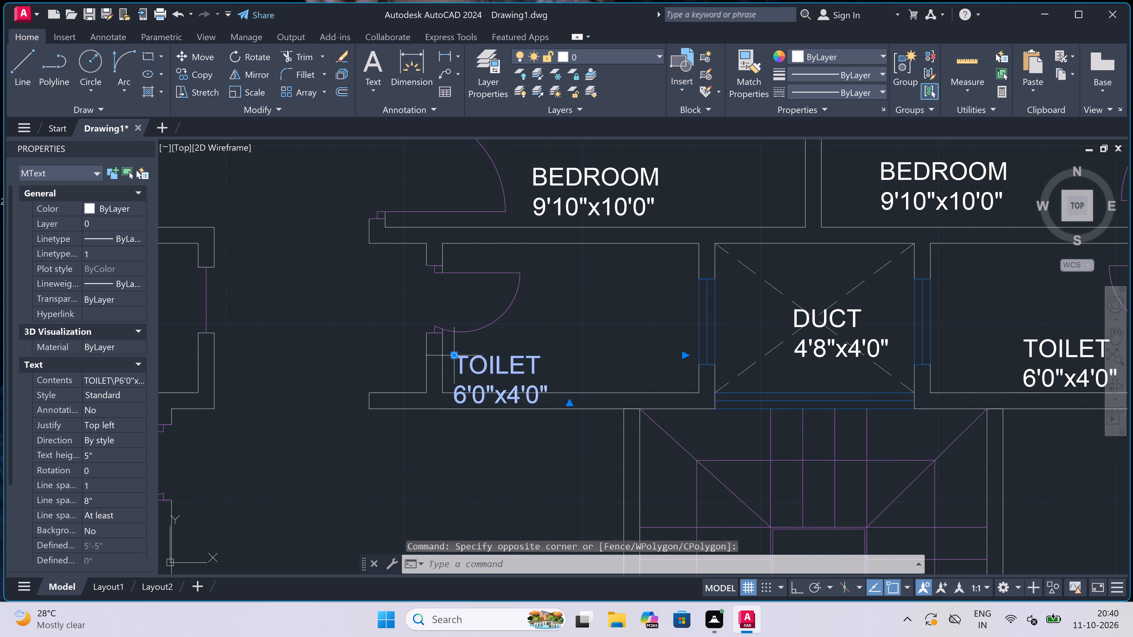
left_click(451, 354)
left_click(497, 343)
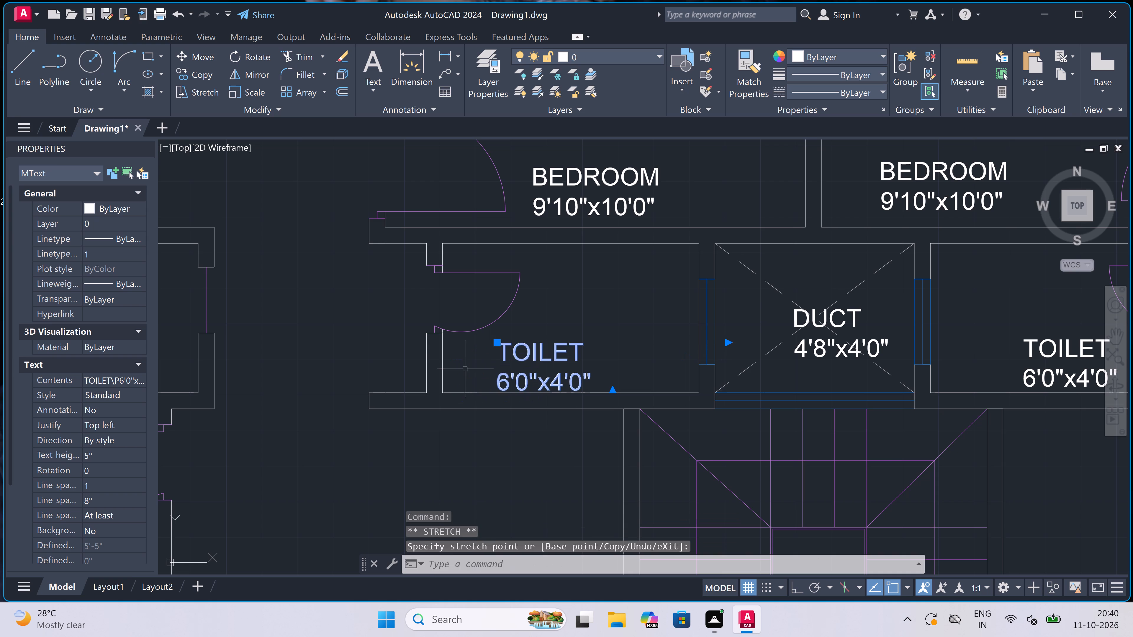
key("Escape")
Nudge the north-west flat's TOILET label slightly further up to leave a gap above the toilet's south wall.
scroll(462, 371, "down", 2)
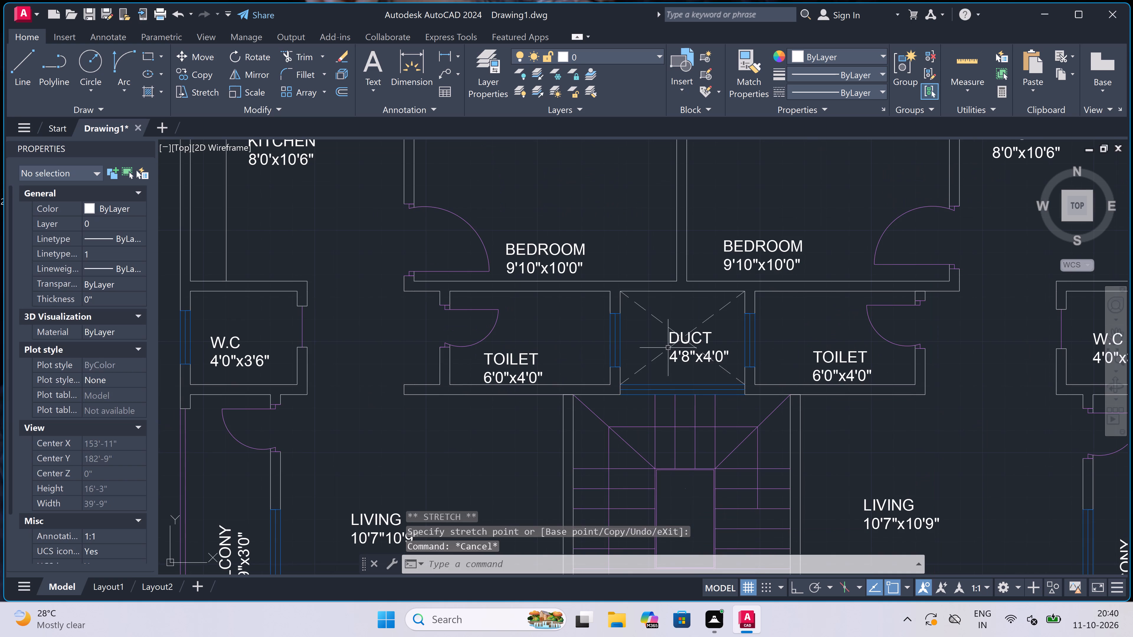
scroll(499, 343, "up", 1)
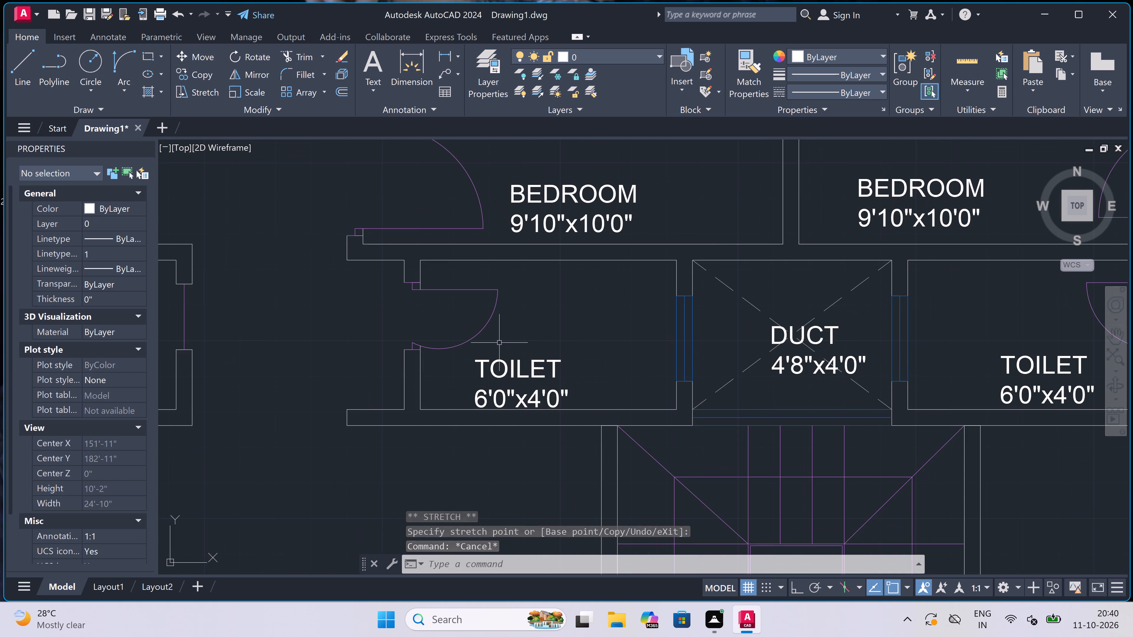
scroll(497, 347, "up", 2)
left_click(483, 380)
left_click(453, 411)
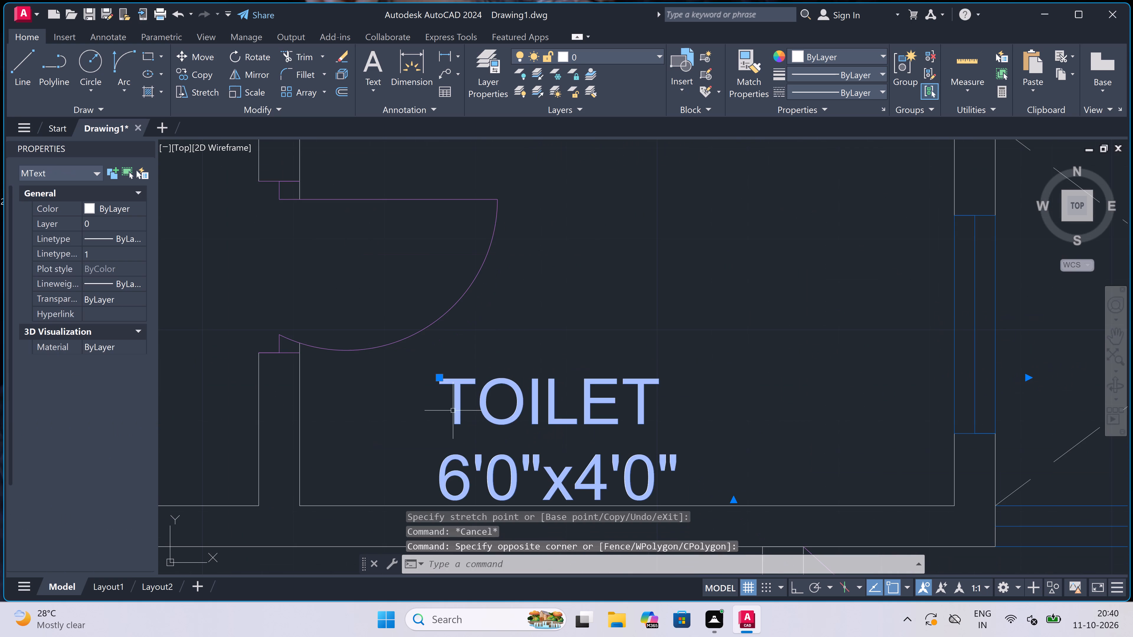
left_click(440, 374)
left_click(440, 375)
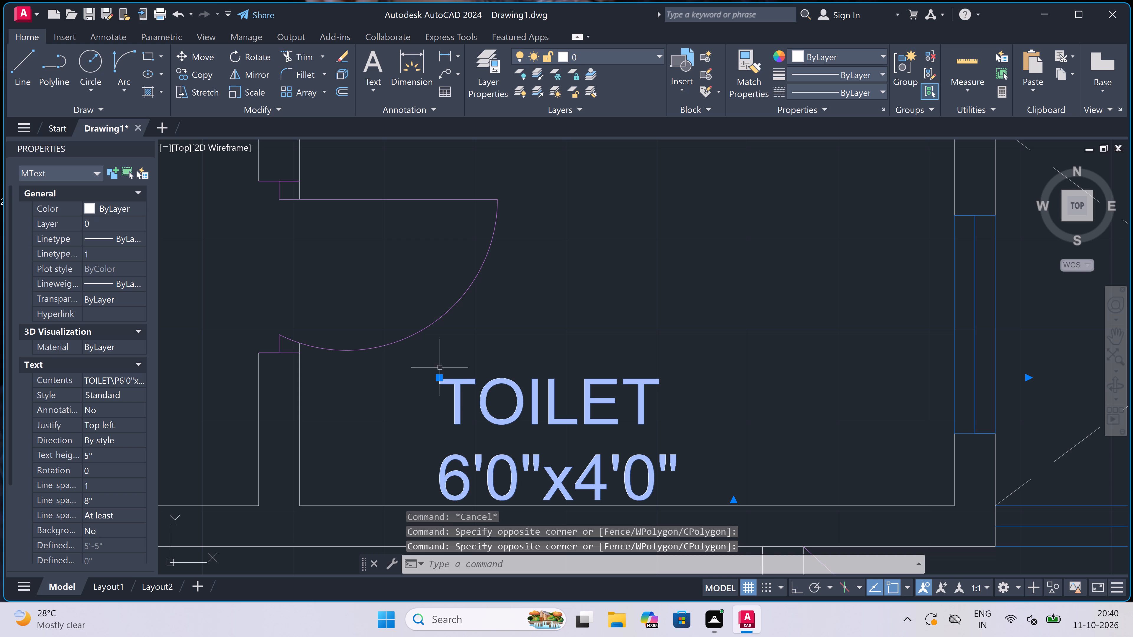
left_click(438, 374)
left_click(438, 362)
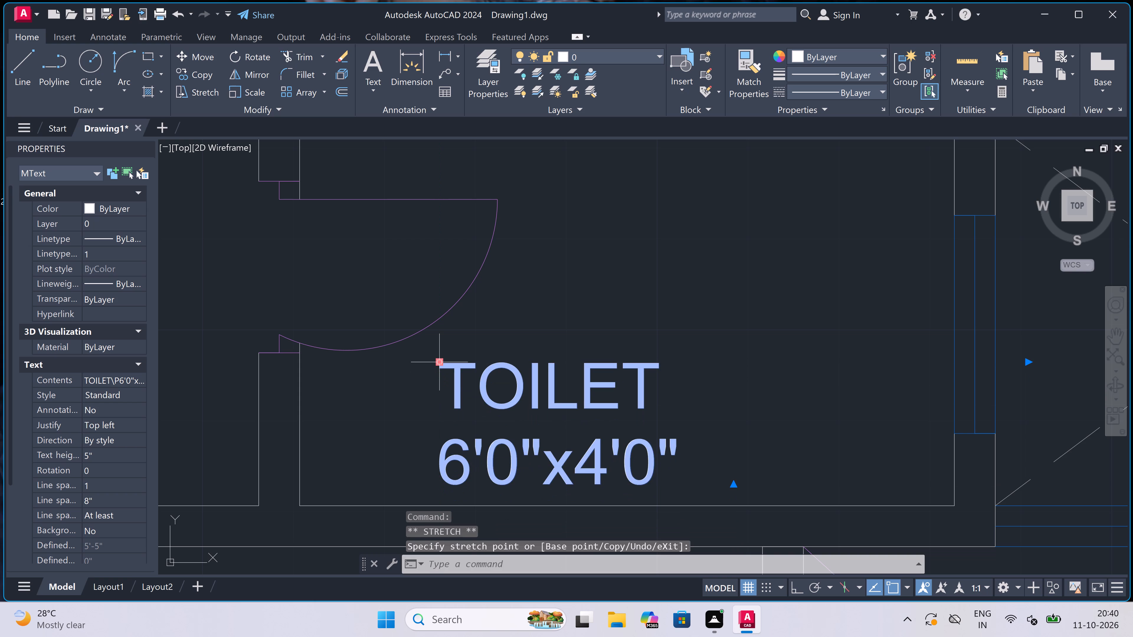
key("Escape")
scroll(438, 363, "down", 4)
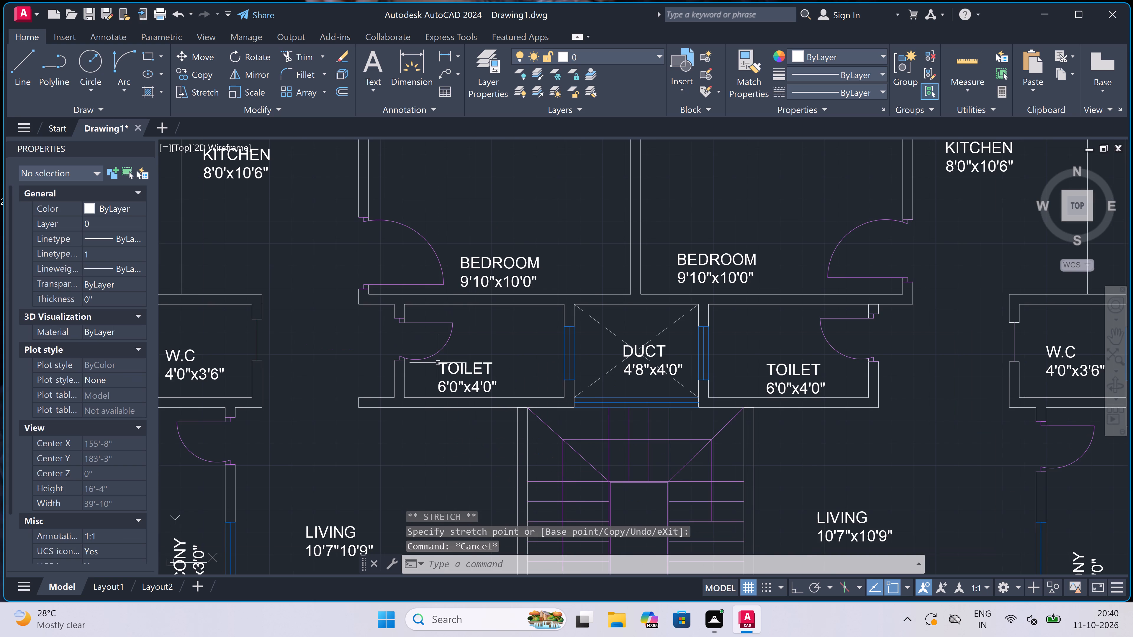
Move the north duct's DUCT 4'8"x4'0" label slightly west and up, centring it in the duct.
scroll(438, 363, "down", 1)
scroll(511, 357, "up", 2)
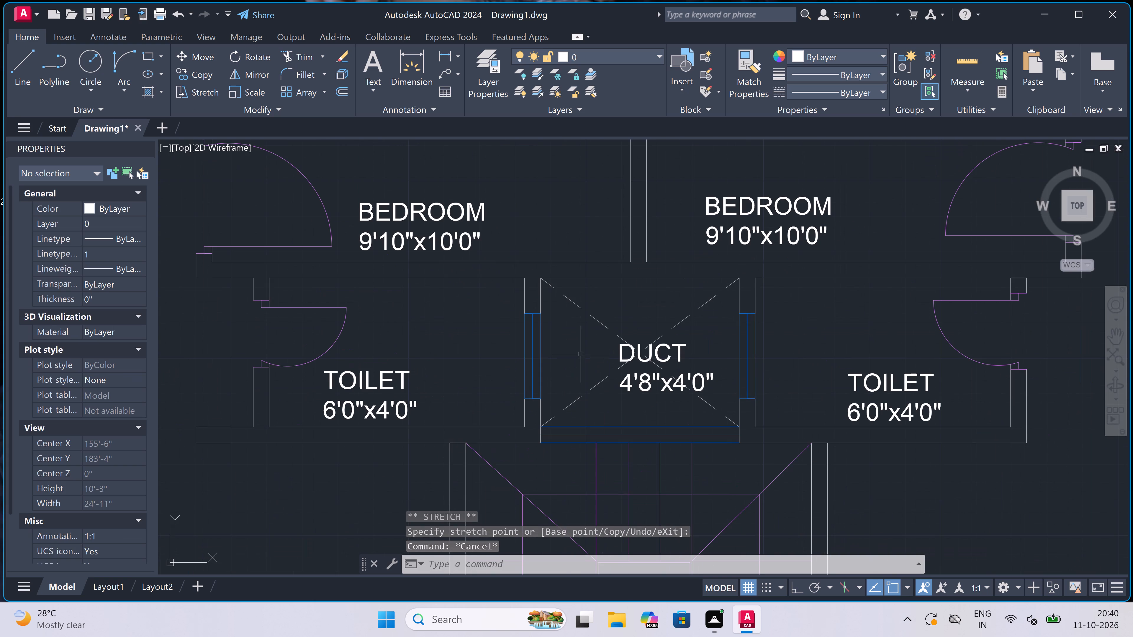
scroll(662, 347, "up", 1)
left_click(662, 347)
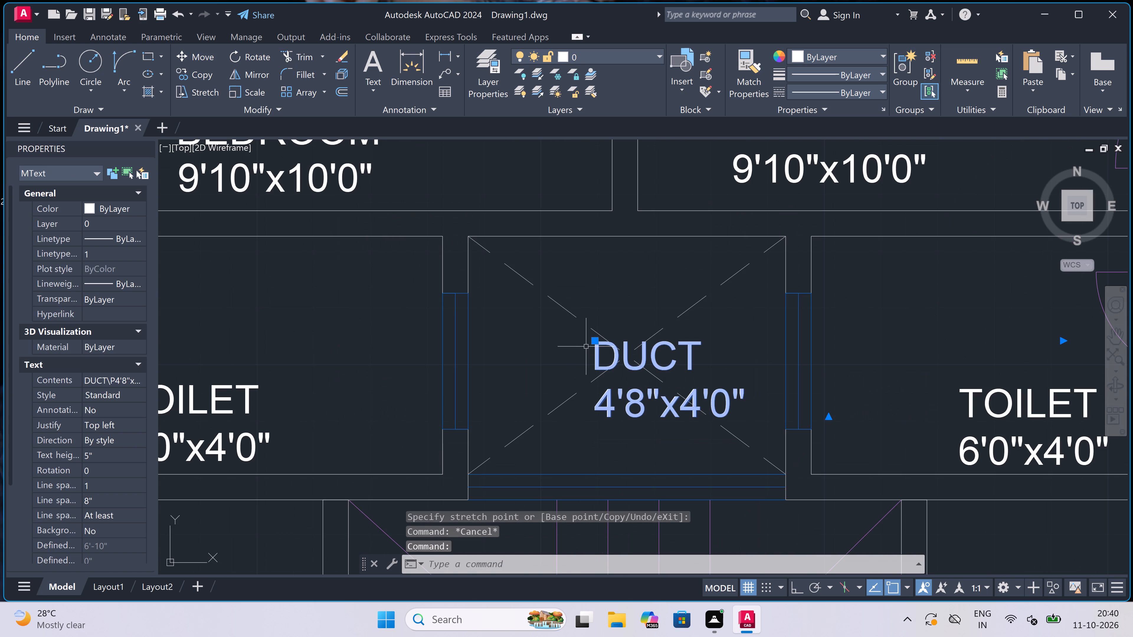
left_click(592, 341)
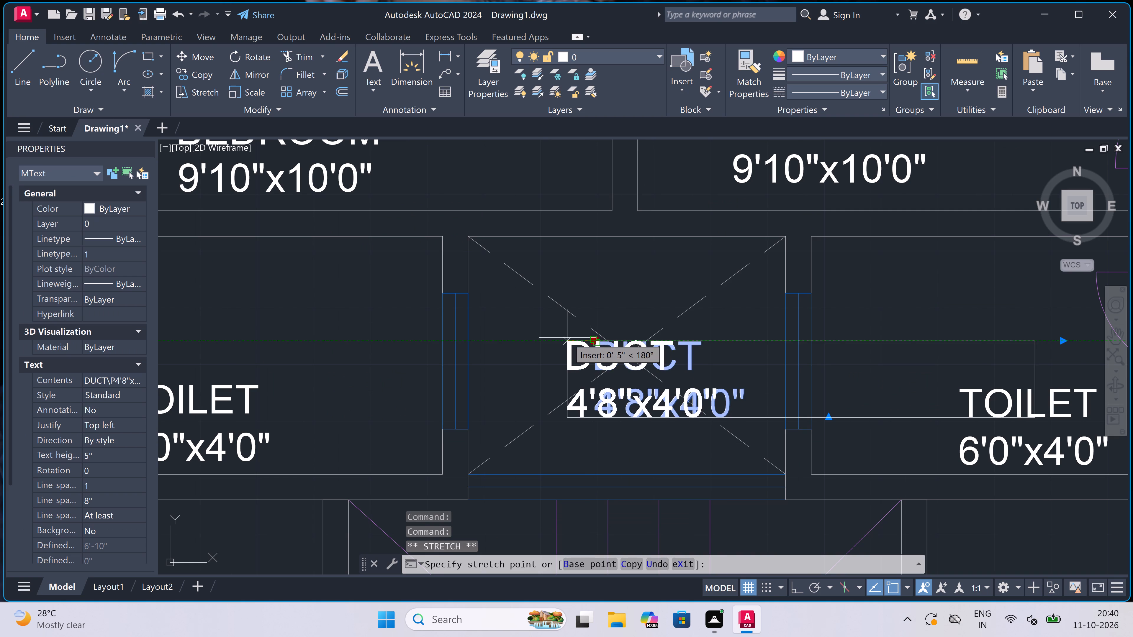
left_click(565, 327)
key("Escape")
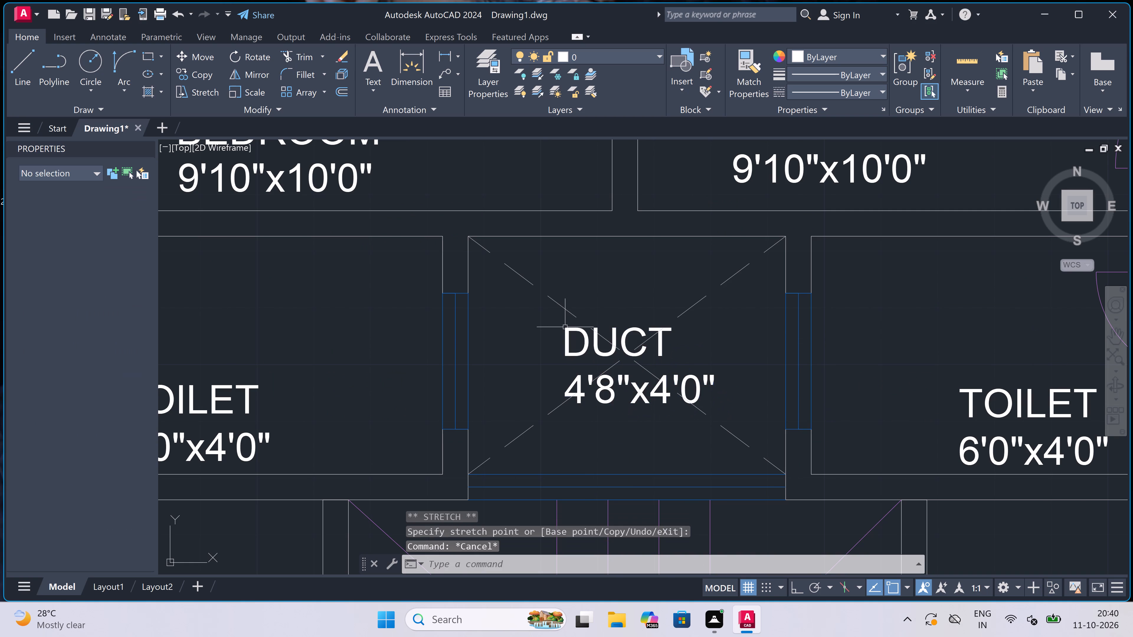
Add the multiline text LOBBY with 9'0"x9'0" below it in the central space between the staircase and the lift.
scroll(565, 327, "down", 6)
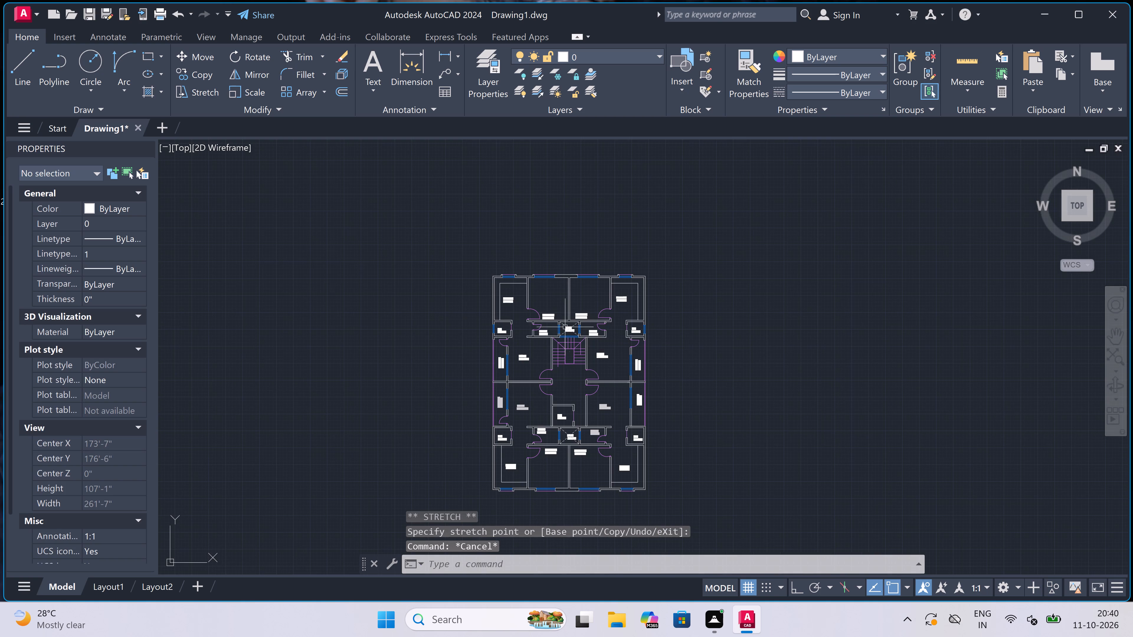
scroll(561, 355, "up", 2)
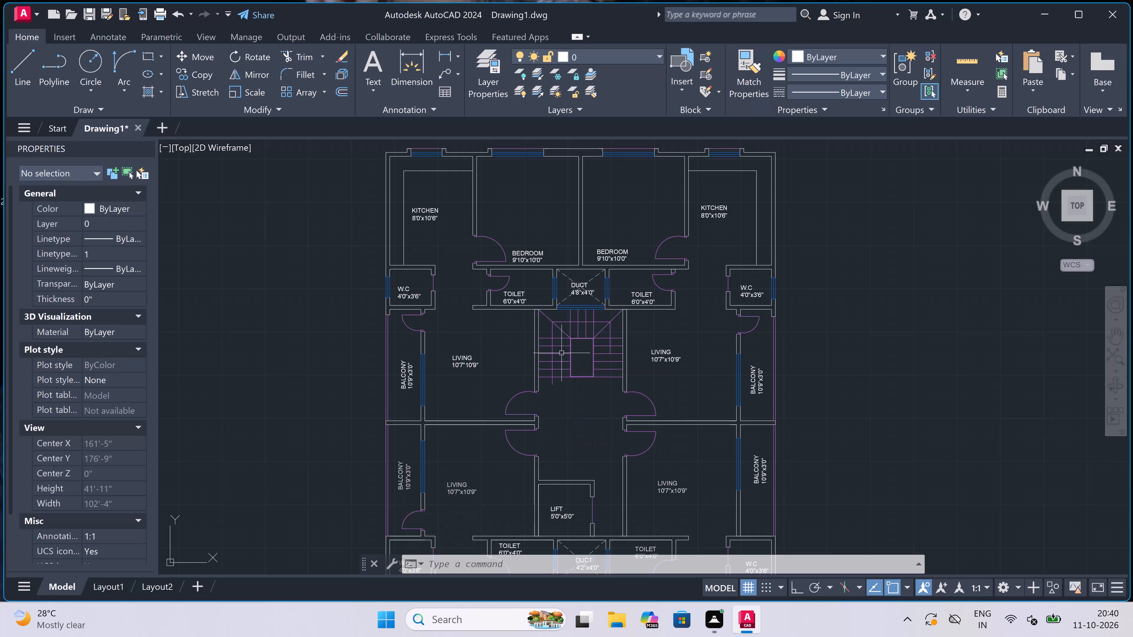
scroll(576, 447, "up", 2)
key("m")
type("t")
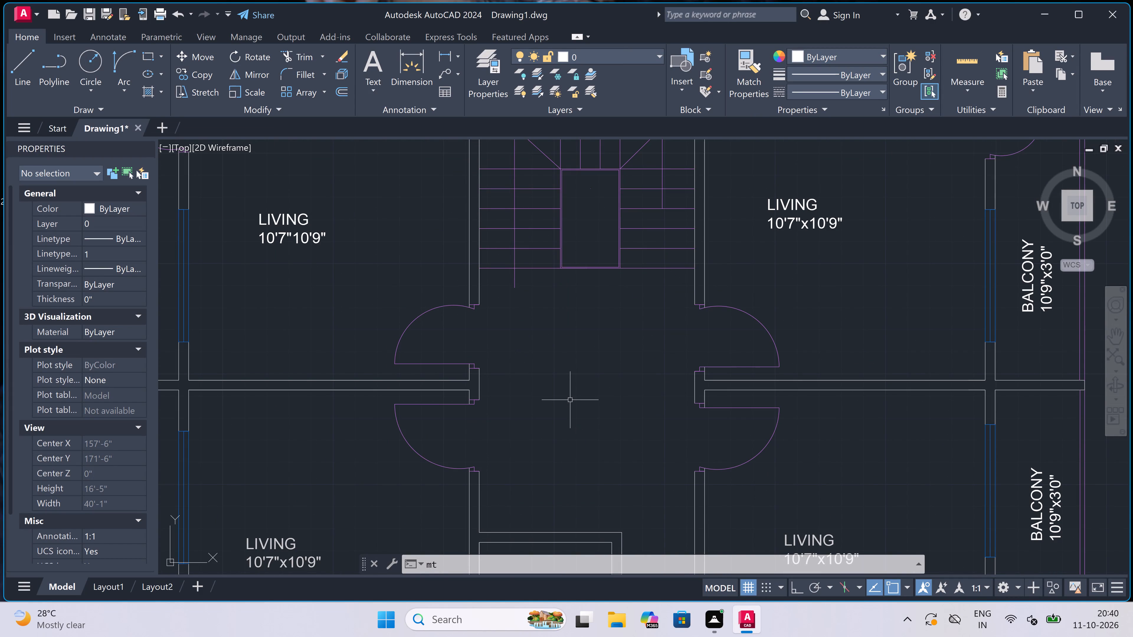
key("space")
scroll(556, 384, "up", 1)
left_click_drag(518, 360, 534, 362)
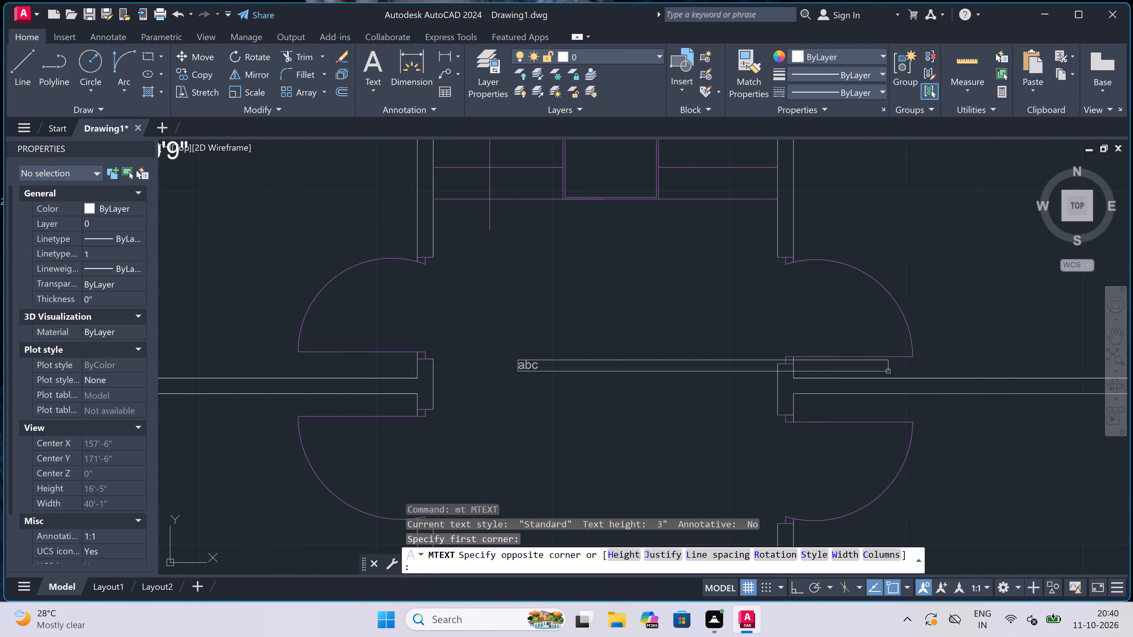
left_click(927, 367)
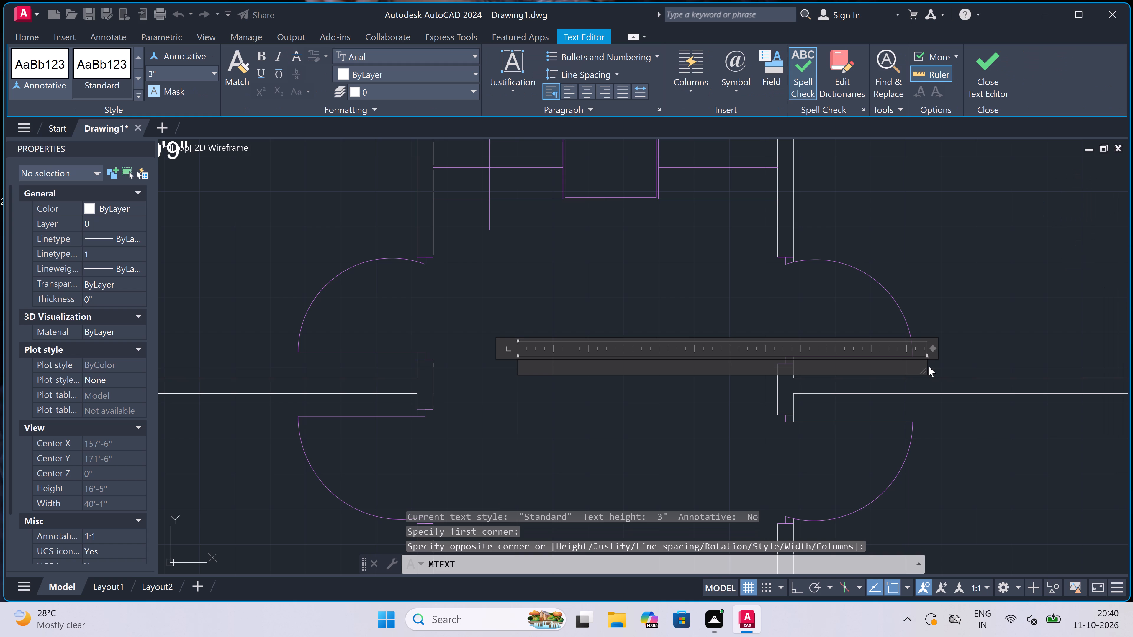
type("LOBBY")
key("Return")
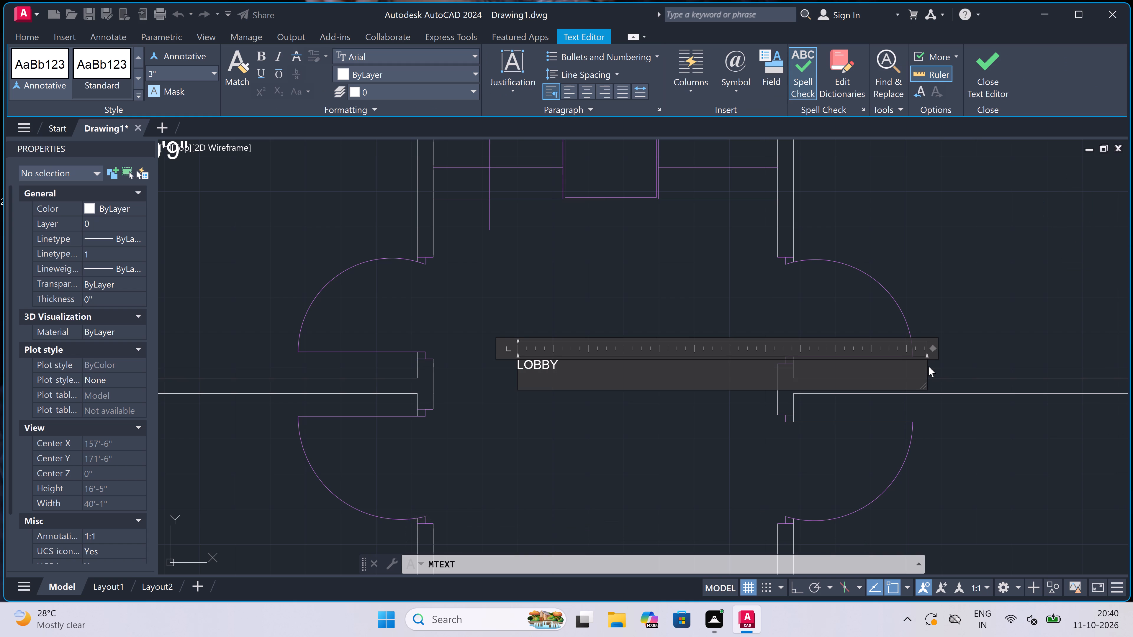
type("9'0")
type("\"x")
type("9'0\"")
left_click(546, 417)
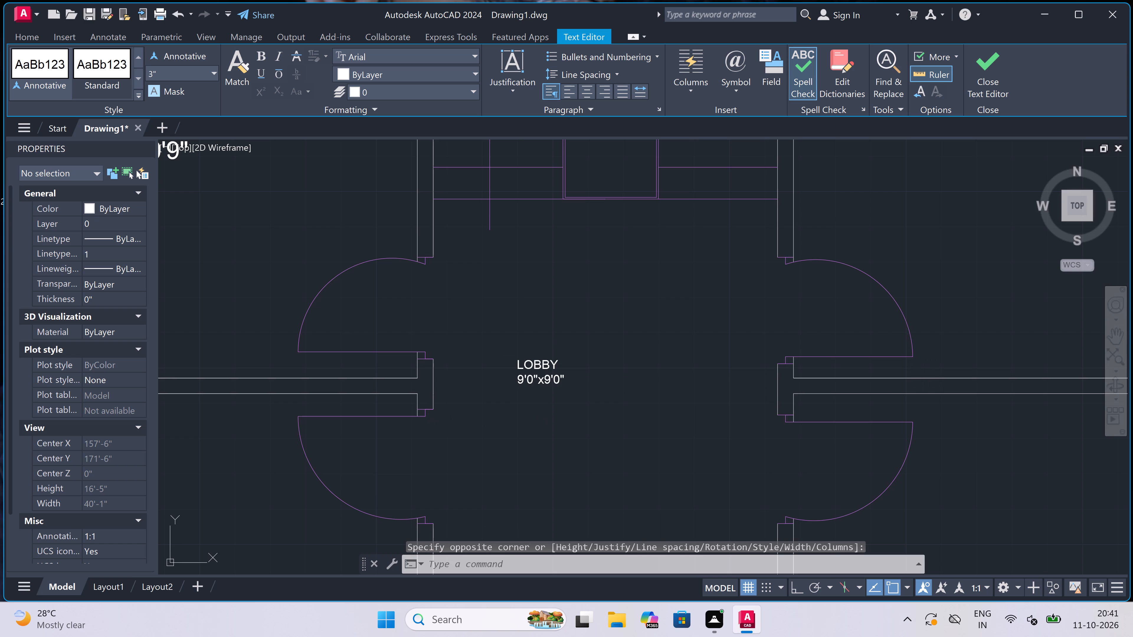
Set the text height of the LOBBY 9'0"x9'0" label to 5".
left_click_drag(560, 342, 557, 345)
left_click(537, 380)
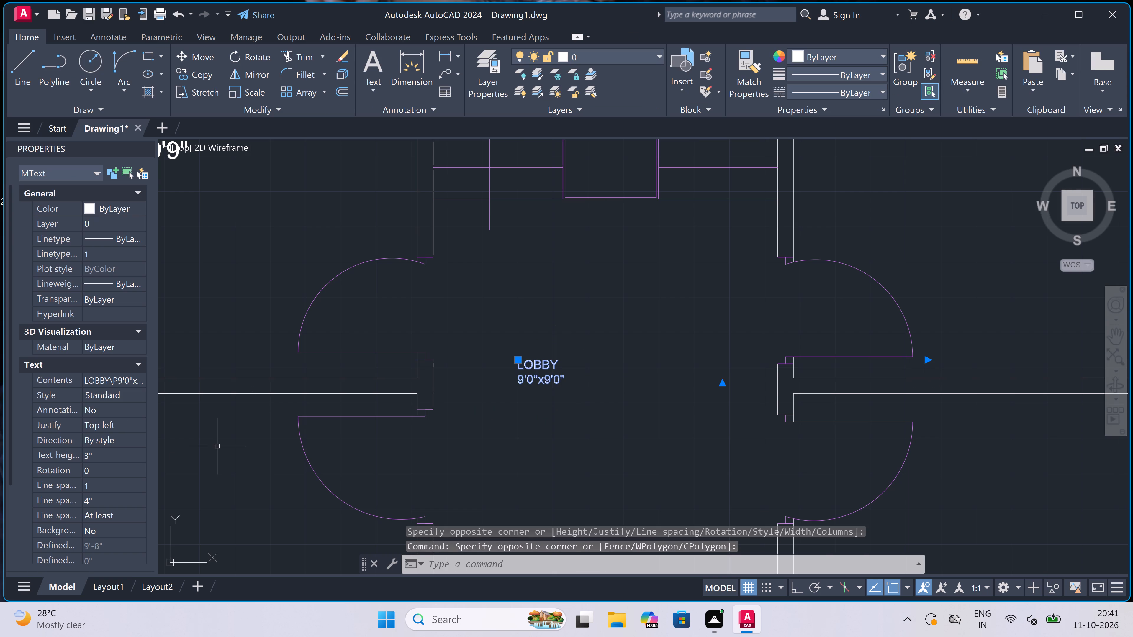
left_click(138, 457)
key("BackSpace")
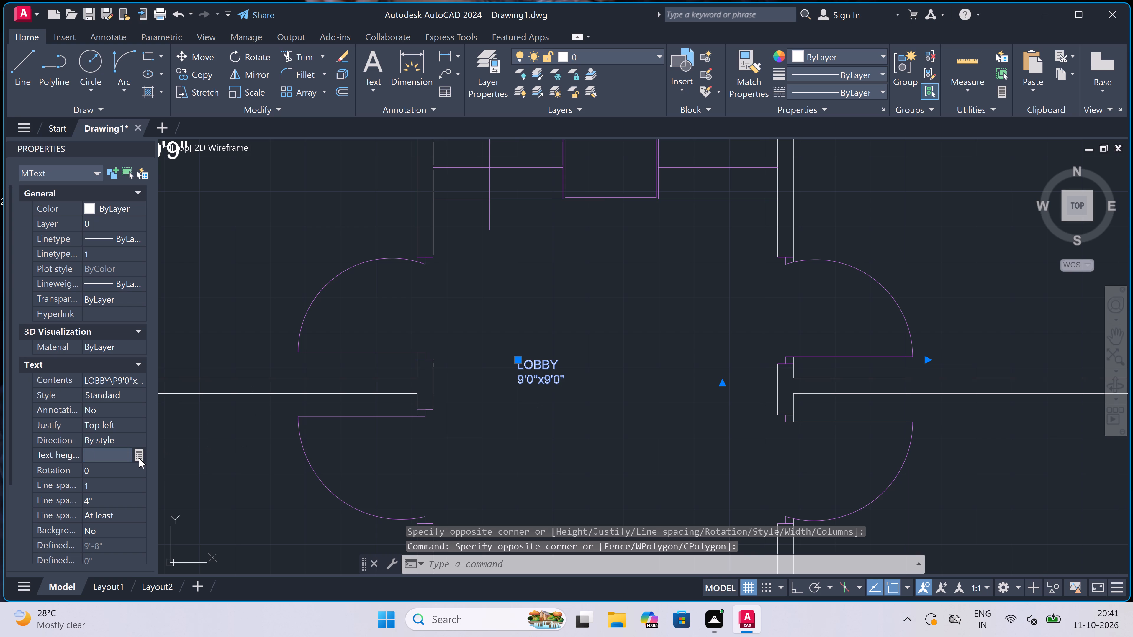
type("5\"")
left_click(474, 436)
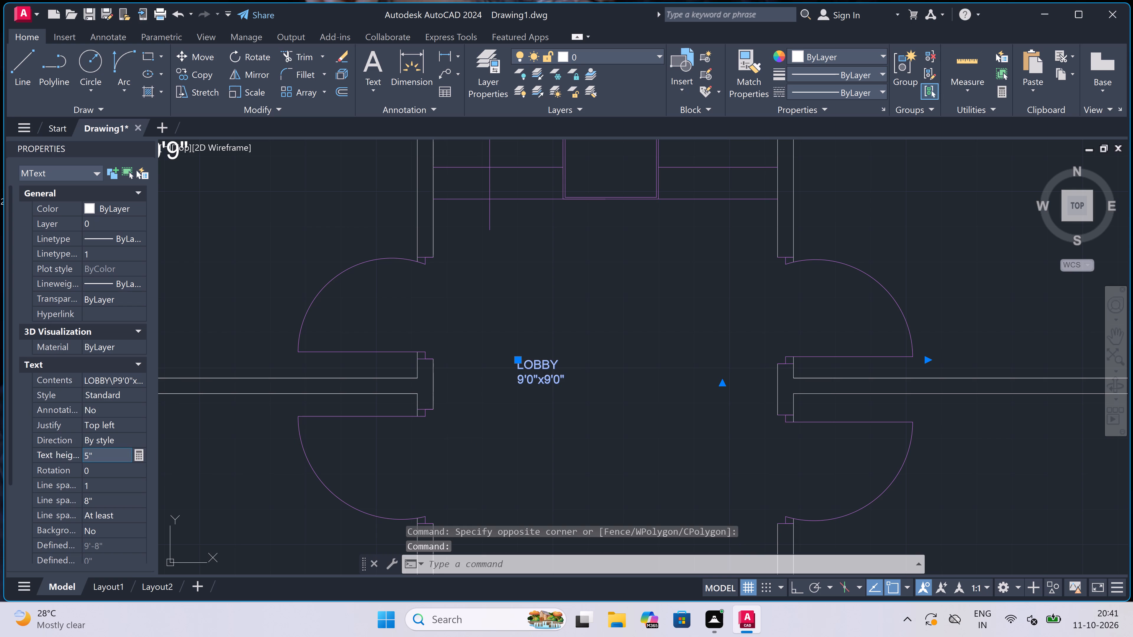
key("Escape")
key("Escape")
Examine the room labels across the whole floor plan, from the northern flats to the southern flats.
scroll(553, 380, "down", 4)
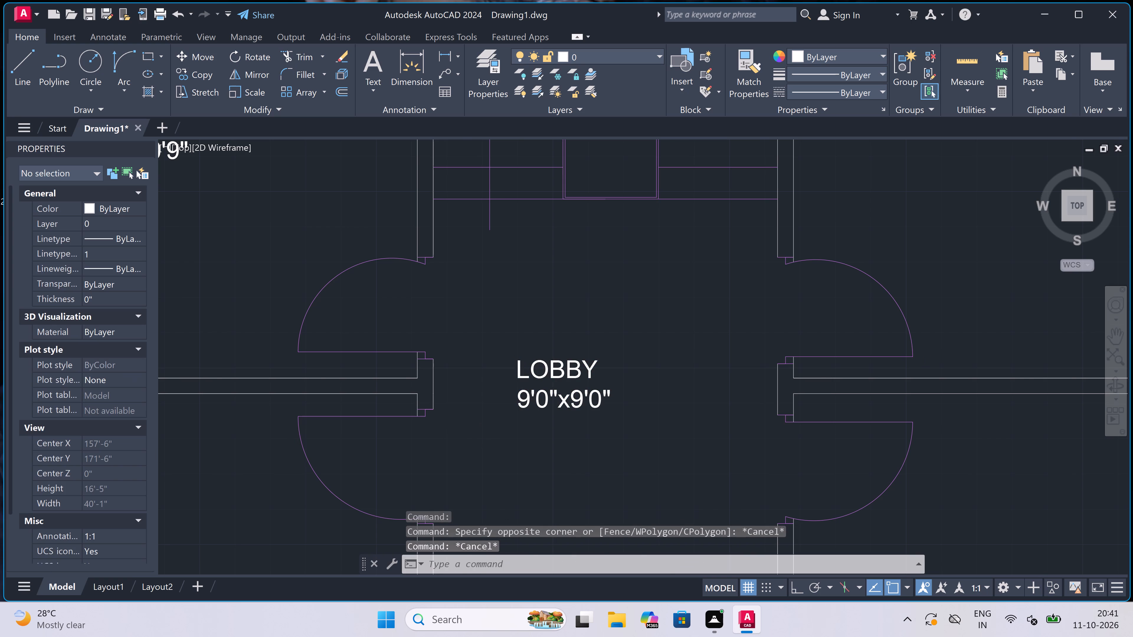
scroll(553, 380, "down", 2)
scroll(554, 315, "up", 3)
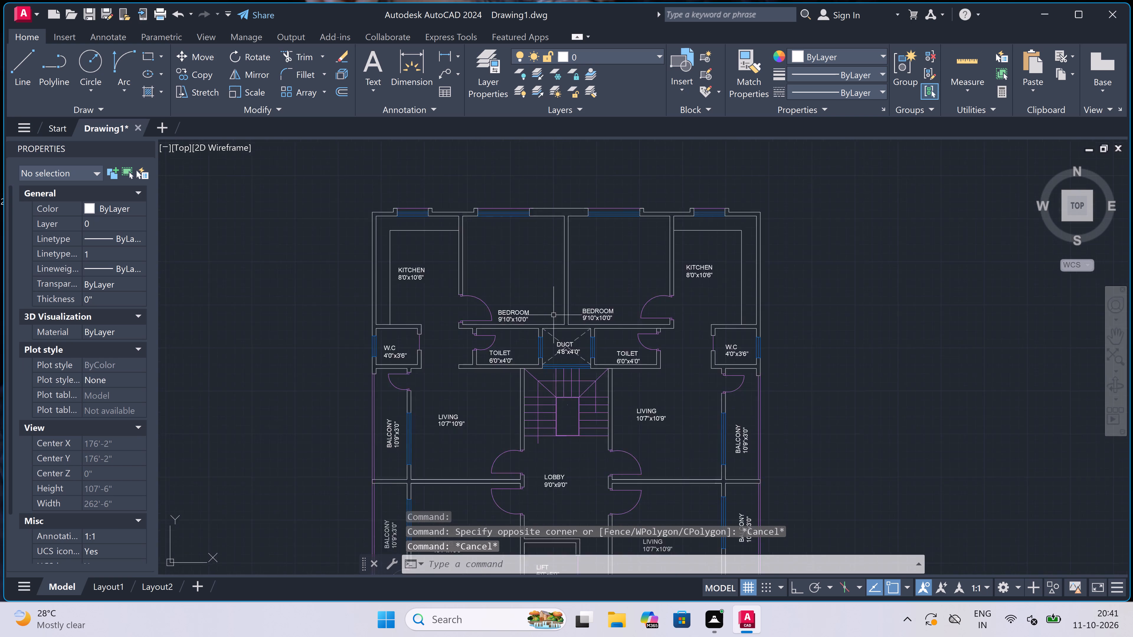
scroll(554, 315, "down", 3)
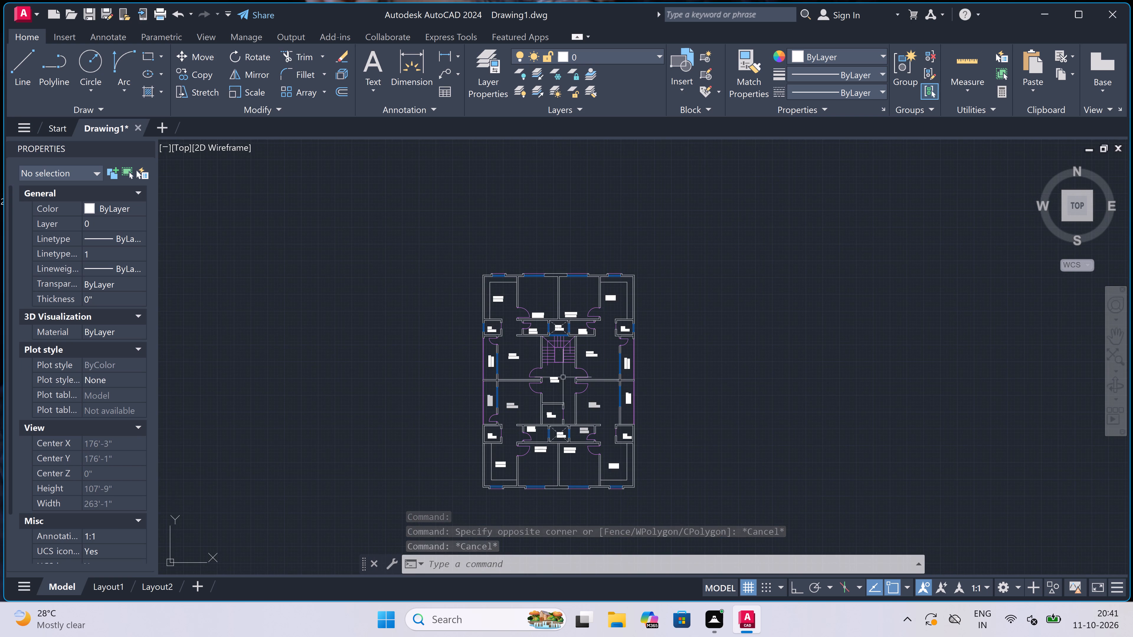
scroll(540, 495, "up", 2)
scroll(539, 377, "down", 1)
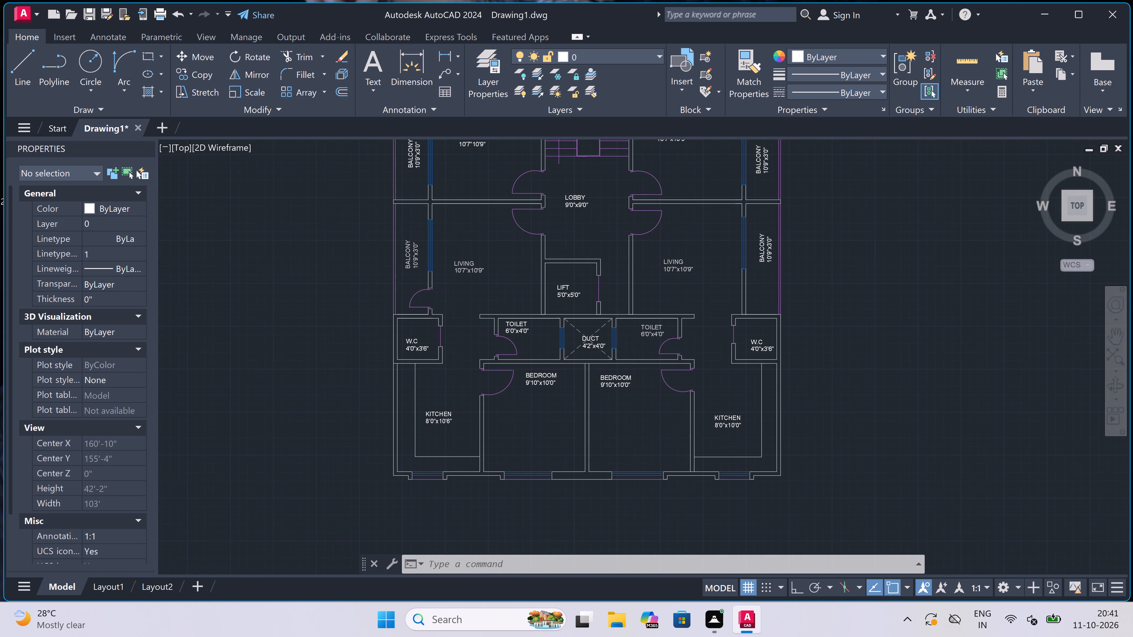
scroll(539, 377, "down", 1)
scroll(539, 377, "up", 1)
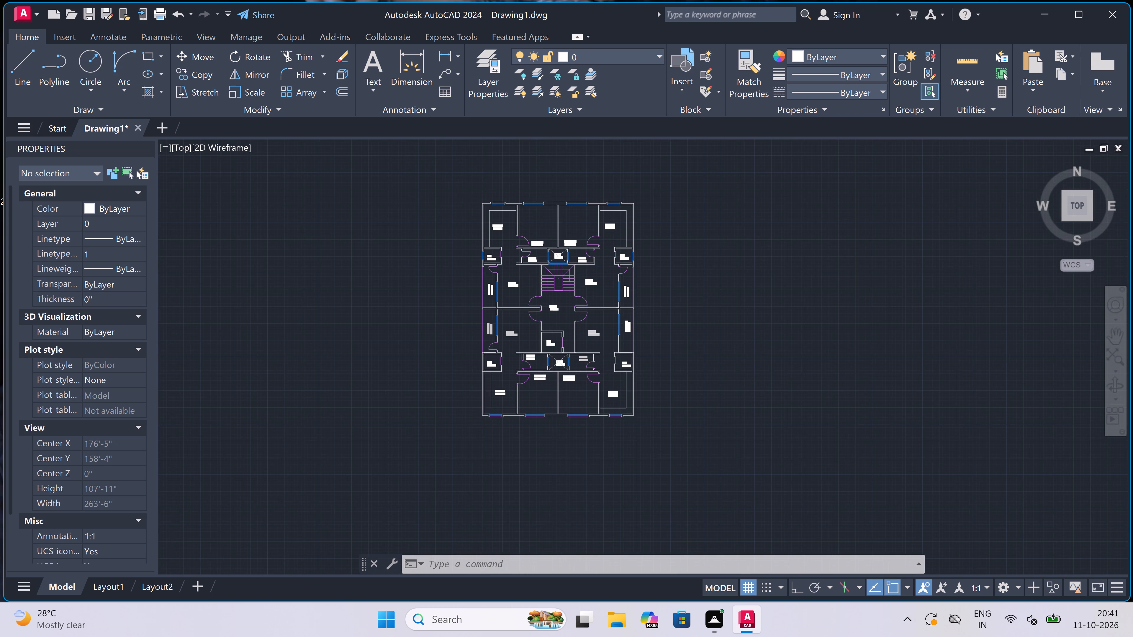
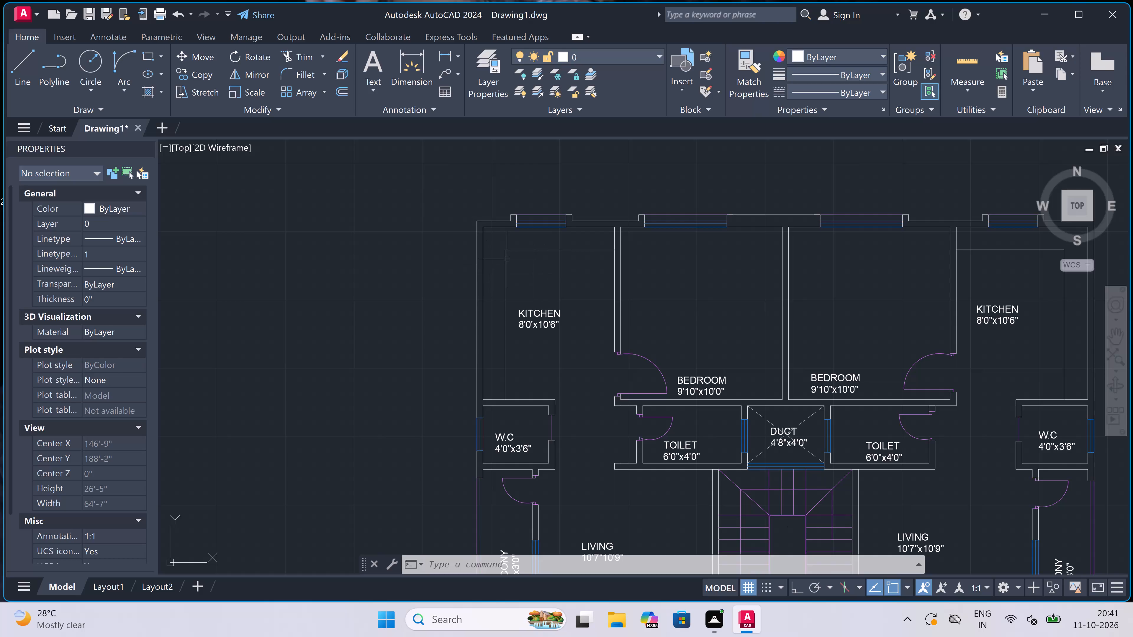
Open the recent drawing "first floor plan -3 11-10-26.dwg".
left_click(24, 8)
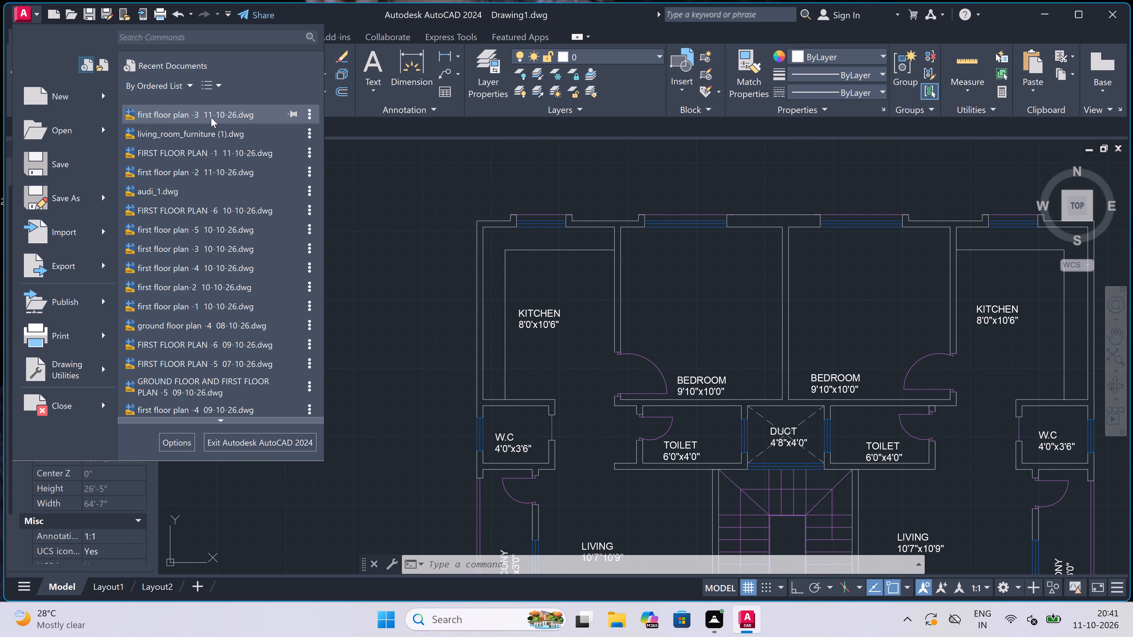
double_click(241, 114)
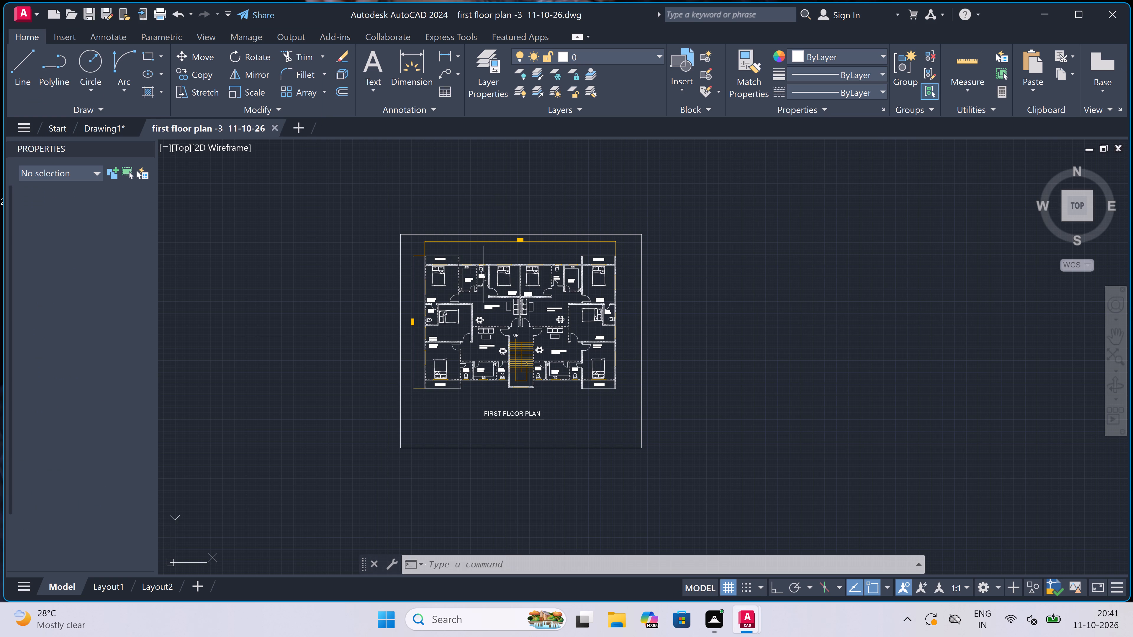
Copy the northwest bedroom's double bed, the adjacent toilet's WC and the six-seat dining set north of the sofa to the clipboard.
scroll(430, 270, "up", 3)
scroll(480, 244, "up", 3)
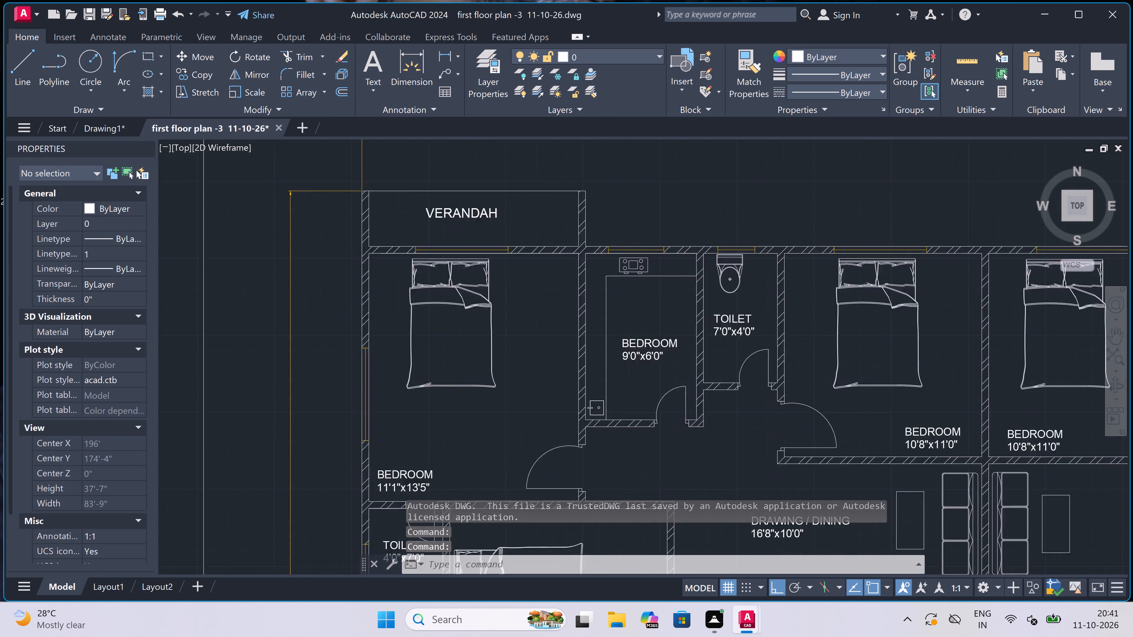
scroll(510, 273, "up", 1)
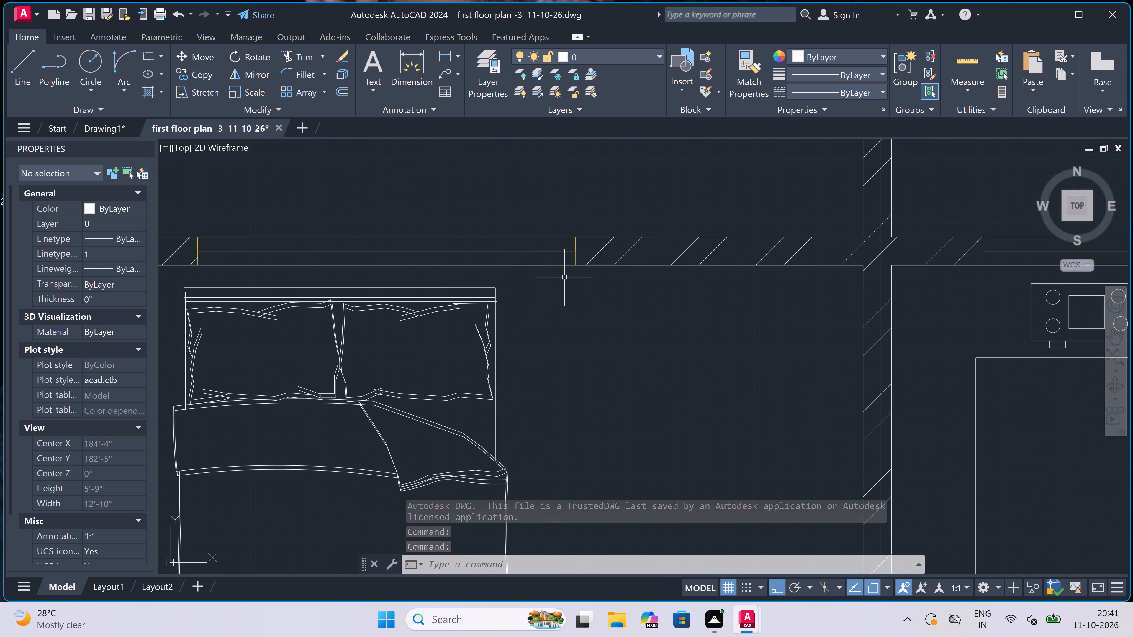
left_click_drag(565, 276, 566, 284)
scroll(530, 327, "down", 5)
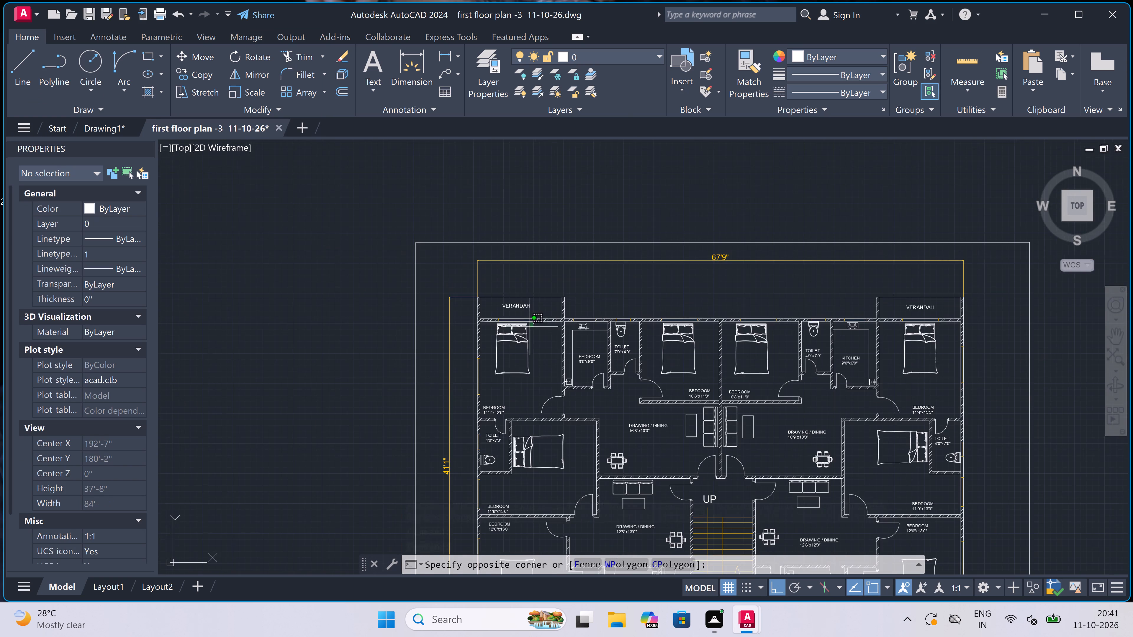
scroll(509, 366, "up", 3)
left_click(425, 422)
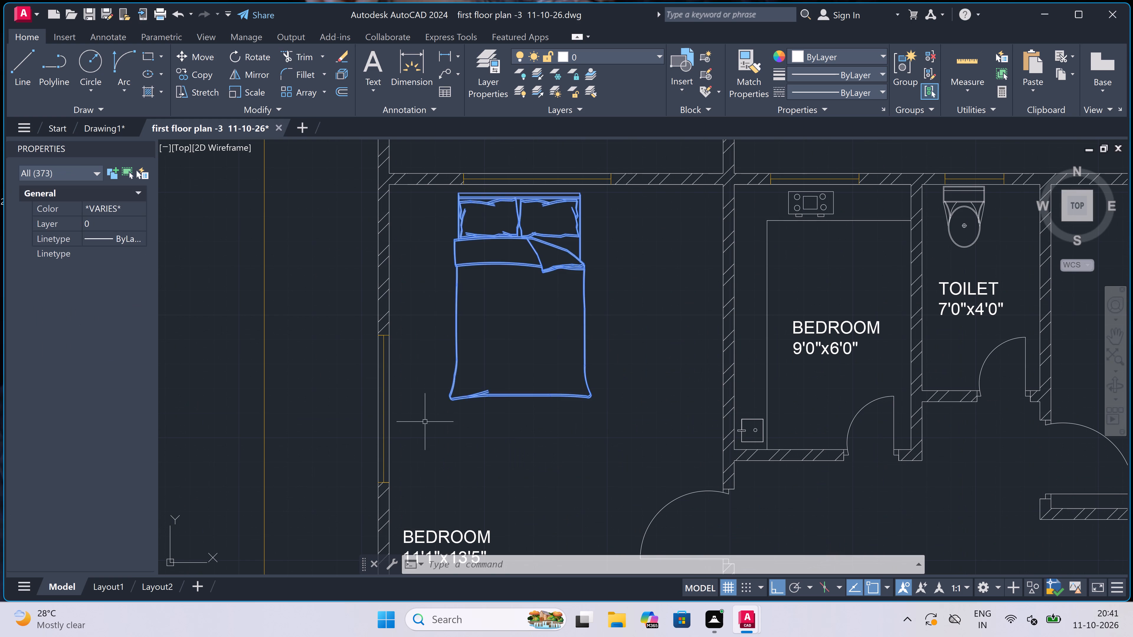
scroll(522, 267, "down", 3)
scroll(646, 241, "up", 2)
scroll(616, 279, "up", 1)
left_click(613, 268)
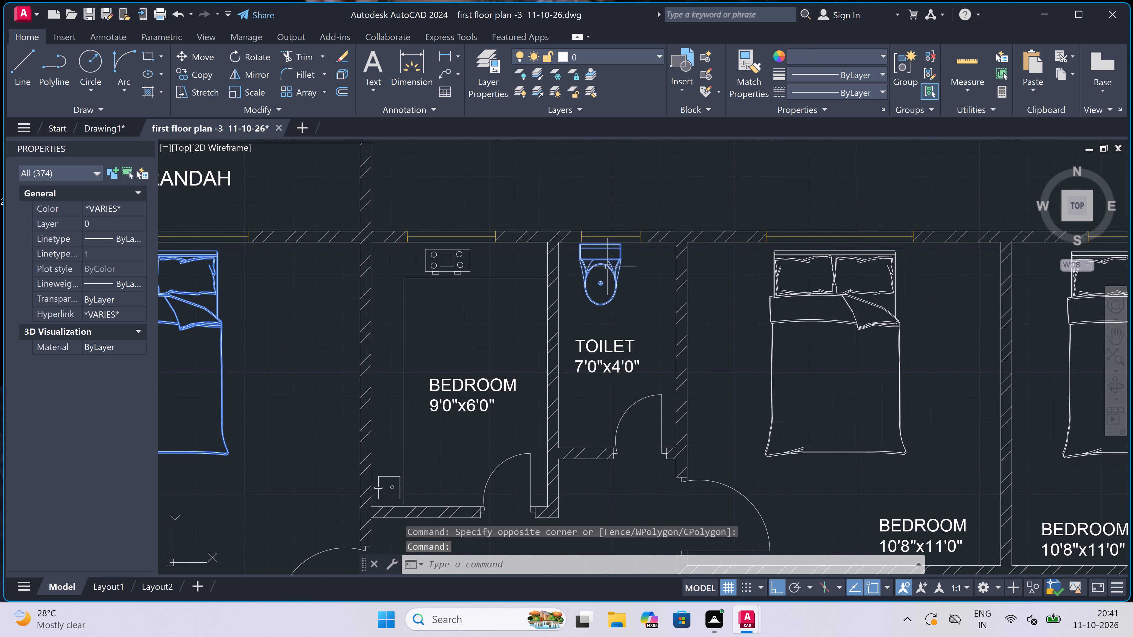
scroll(568, 250, "down", 4)
scroll(513, 356, "up", 3)
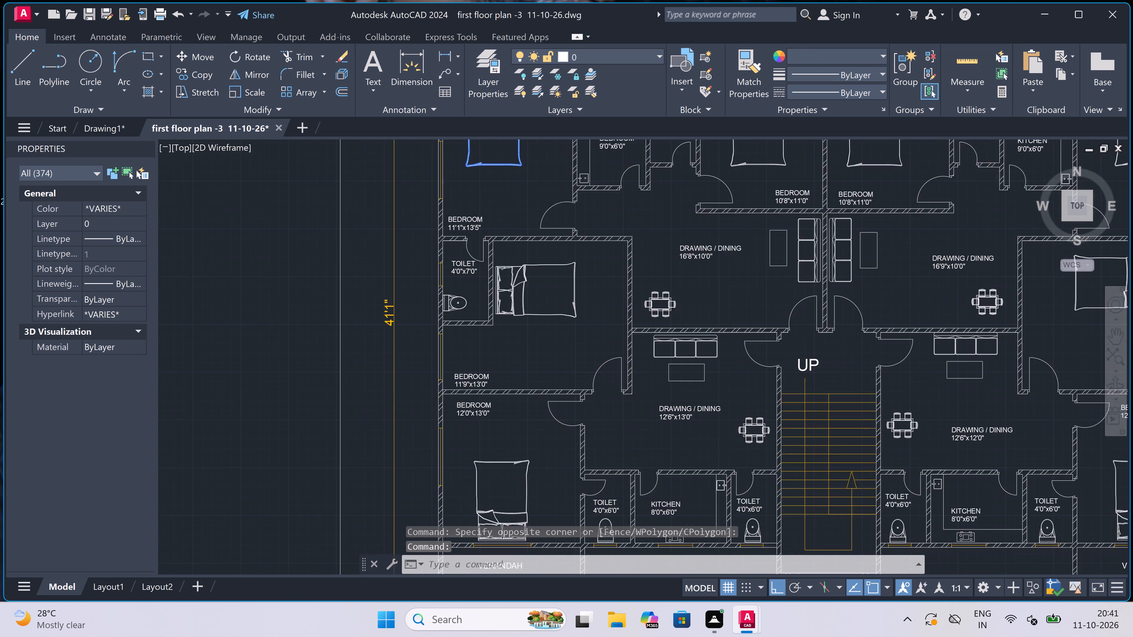
scroll(494, 327, "down", 2)
scroll(601, 320, "up", 2)
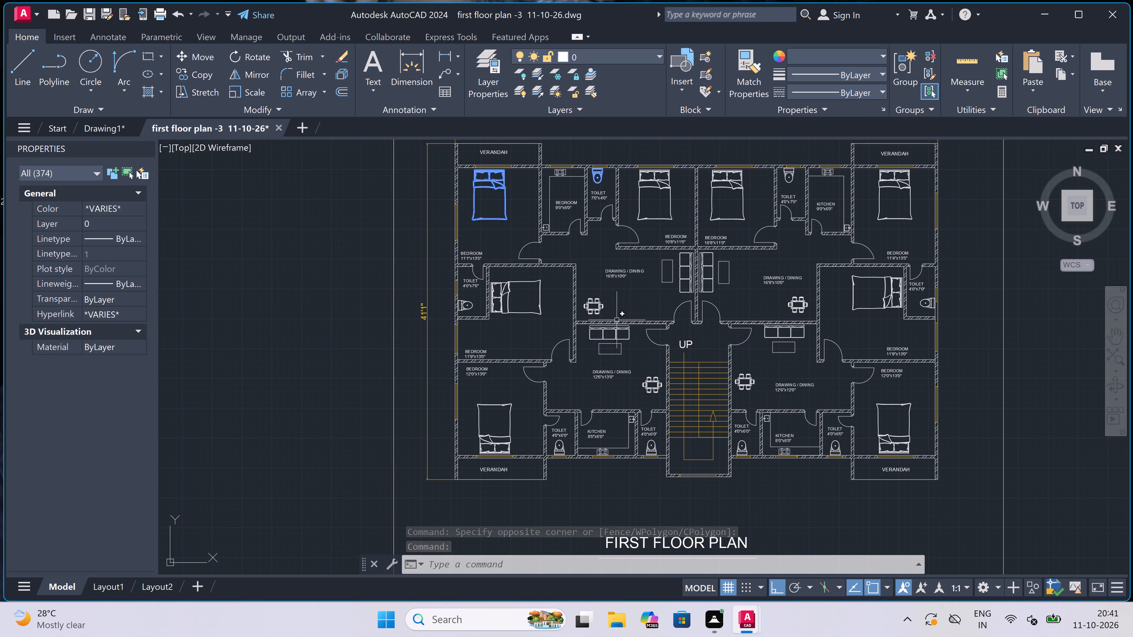
scroll(613, 319, "up", 1)
left_click(618, 219)
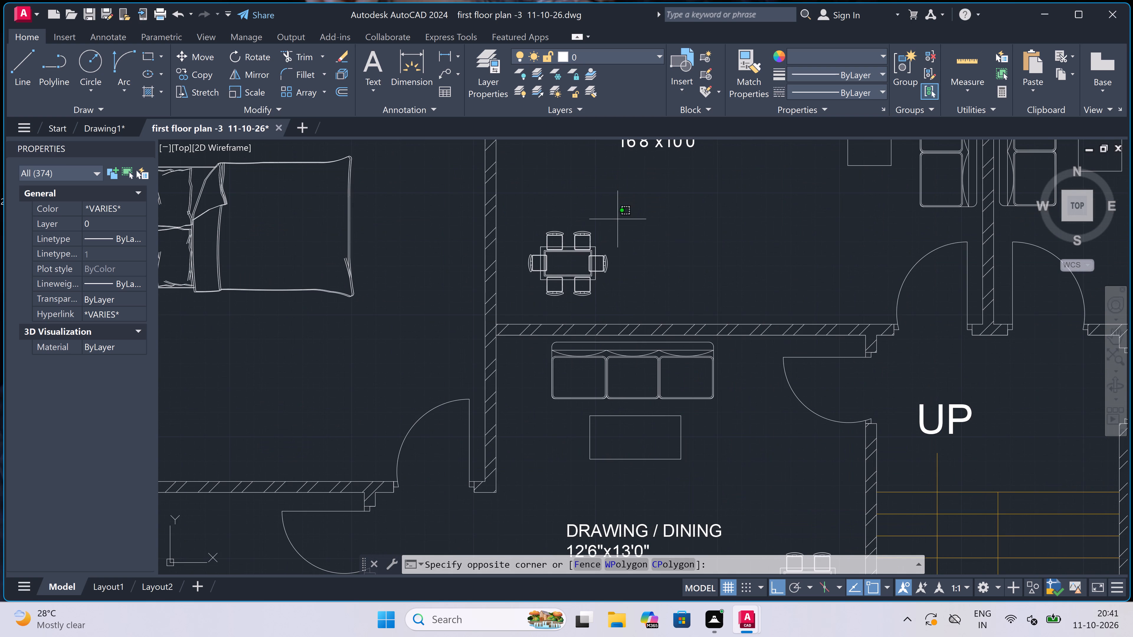
left_click(526, 304)
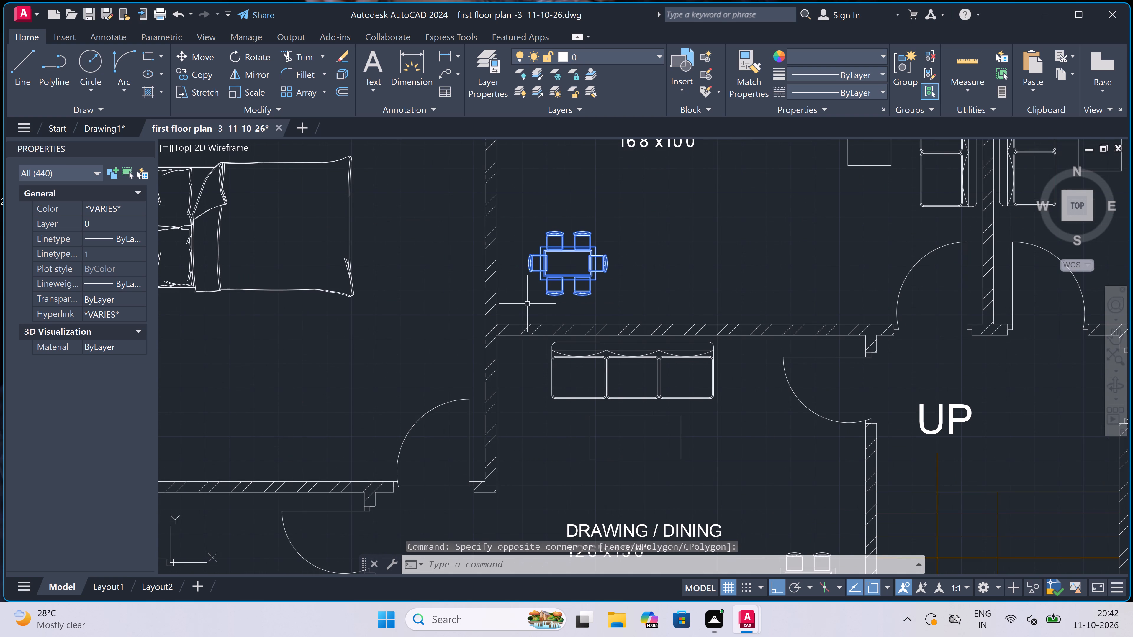
key("ctrl+c")
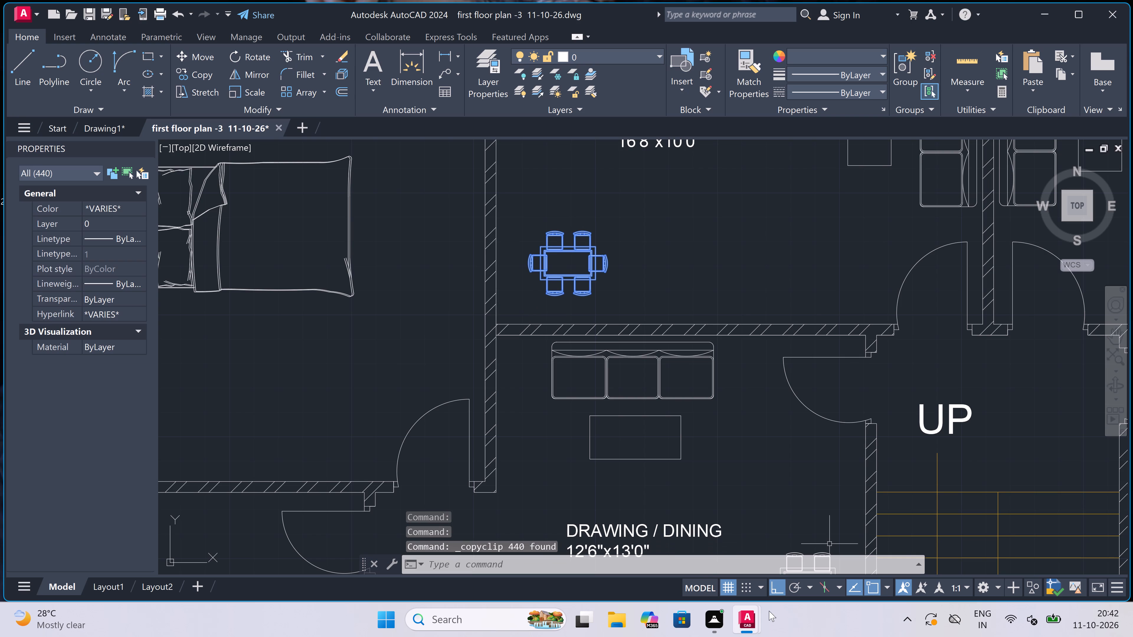
Paste the copied bed, WC and dining set into Drawing1, in the empty space west of the floor plan.
left_click(681, 550)
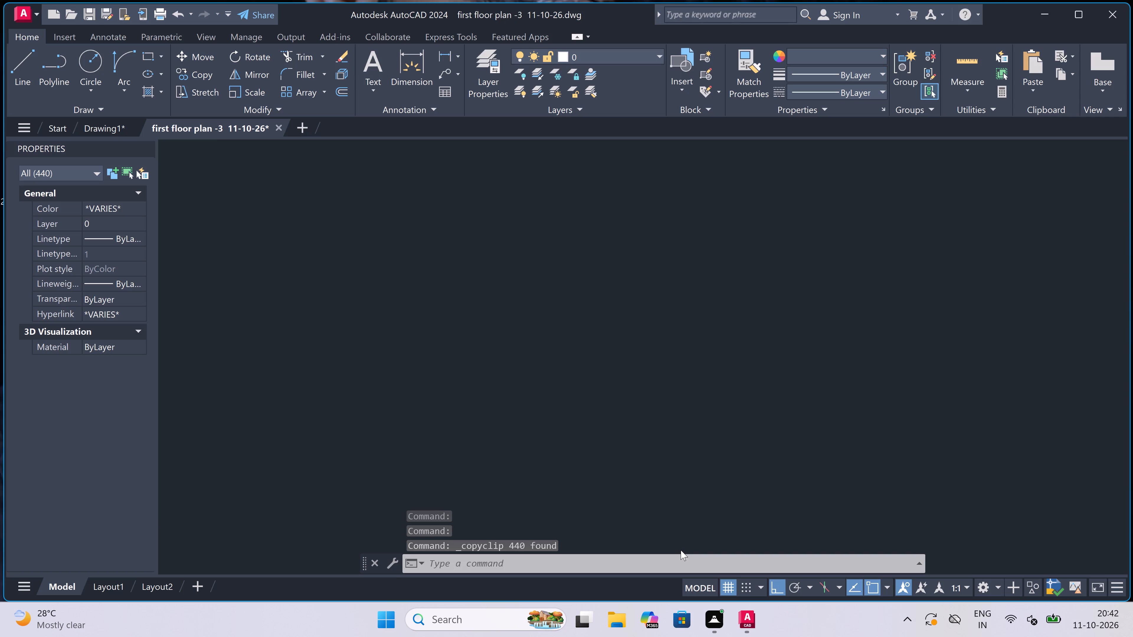
key("ctrl+v")
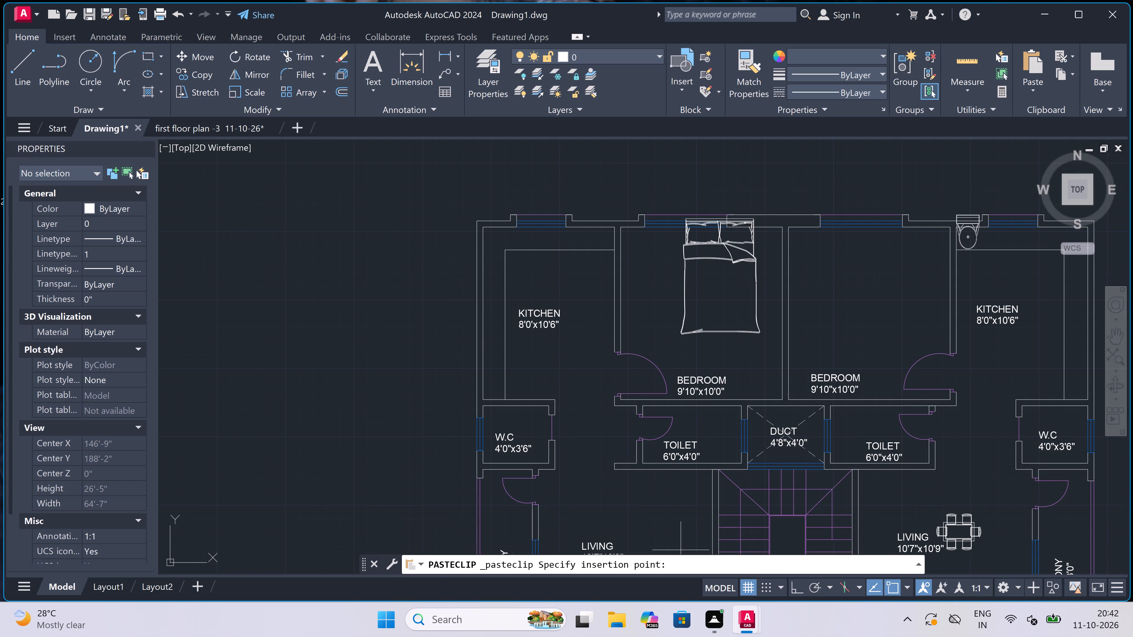
scroll(279, 403, "down", 6)
scroll(409, 377, "down", 1)
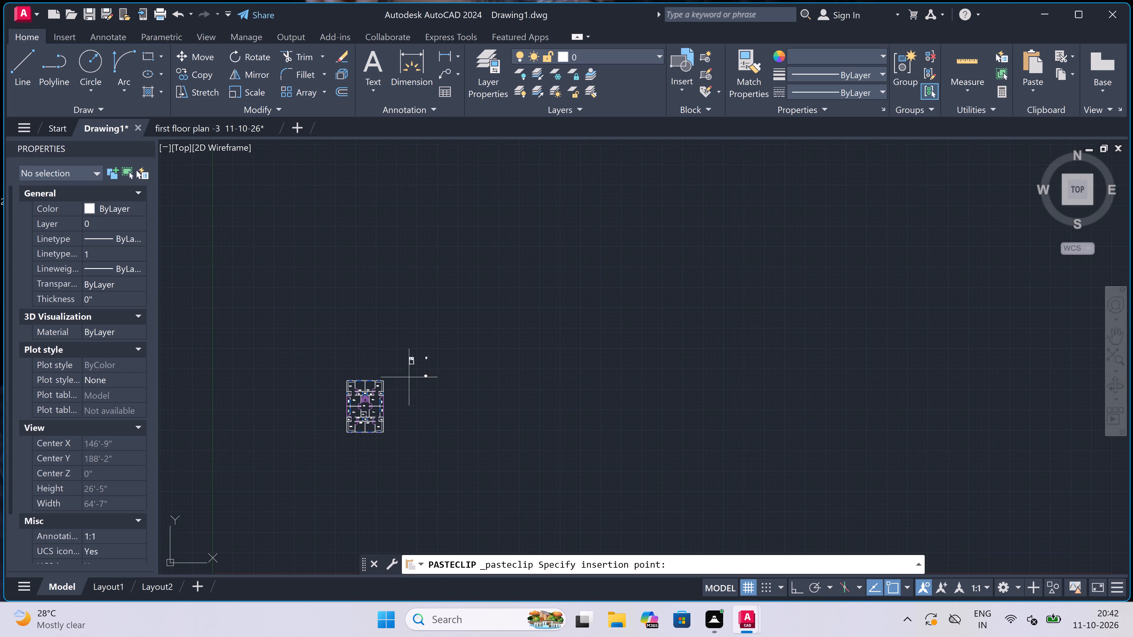
scroll(289, 441, "up", 3)
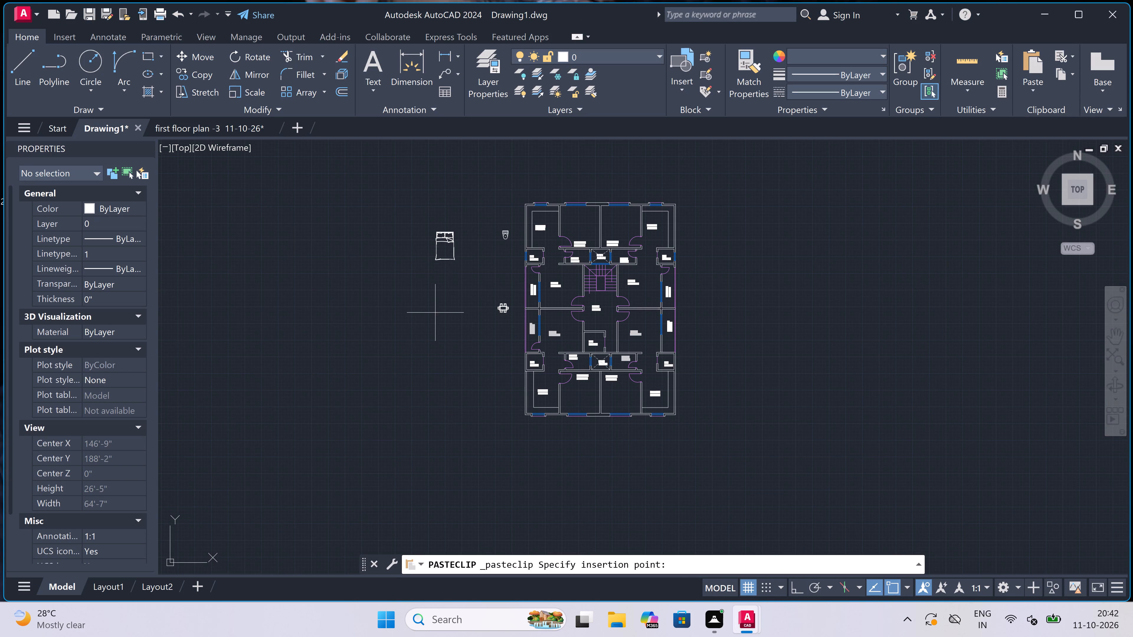
left_click(435, 313)
Scale the pasted bed down slightly, using a base point on its foot edge.
scroll(441, 195, "up", 2)
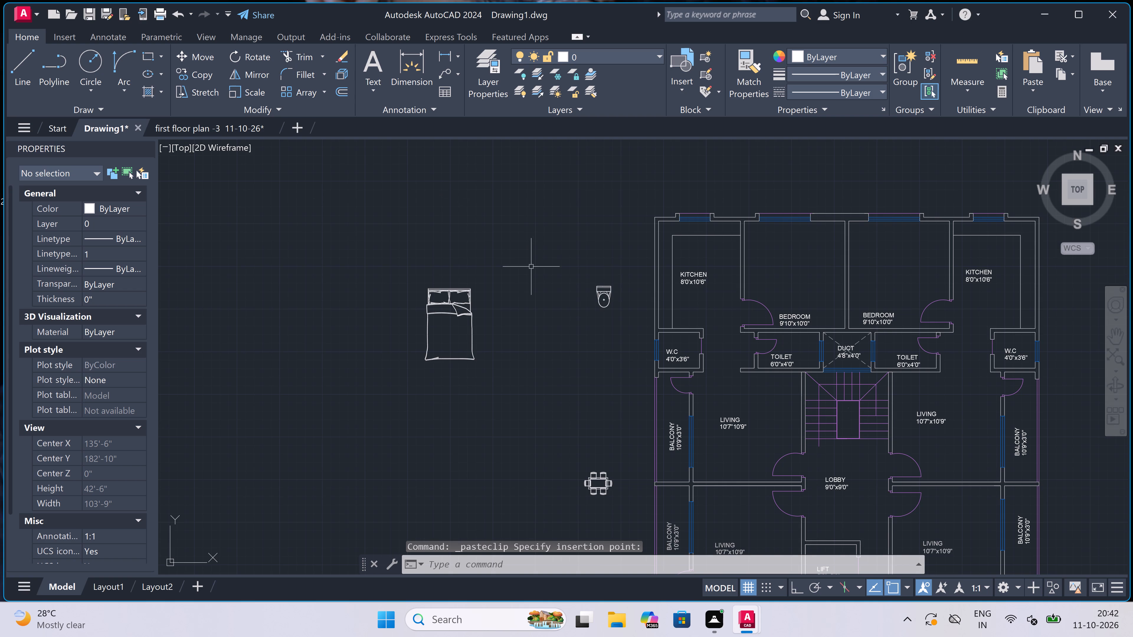
left_click_drag(513, 250, 513, 252)
left_click(275, 459)
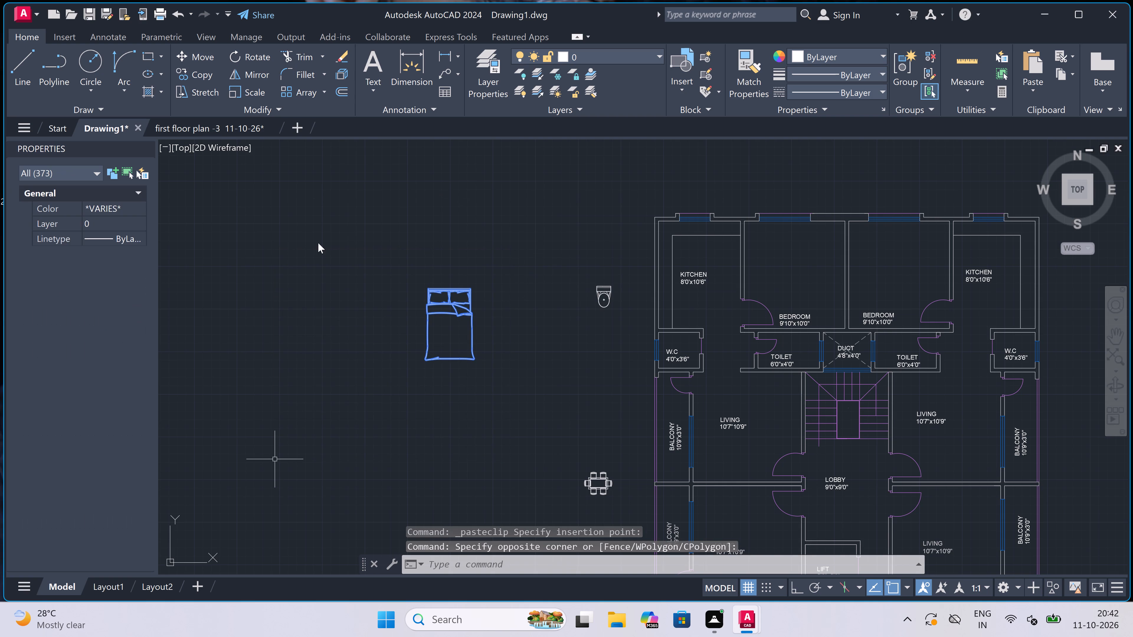
left_click(251, 87)
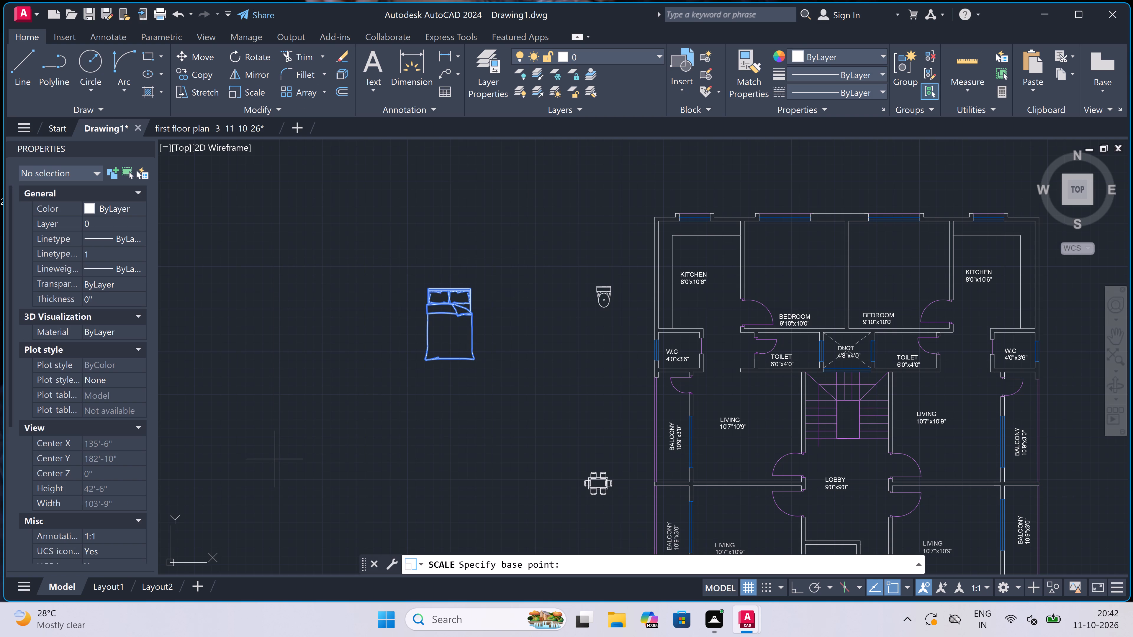
left_click(446, 356)
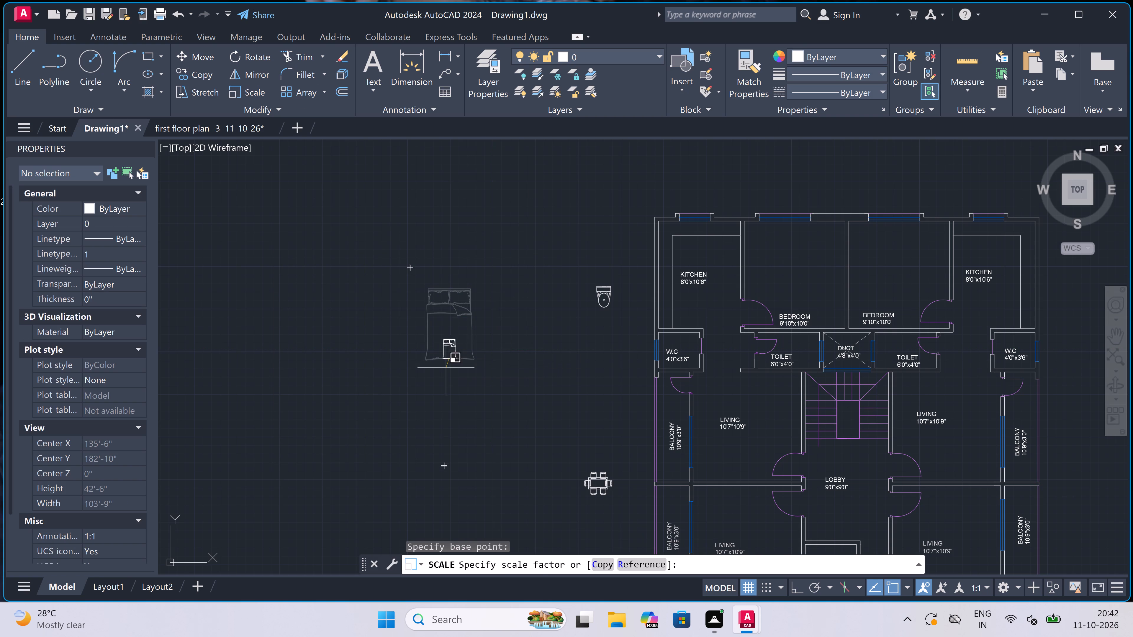
scroll(446, 386, "up", 1)
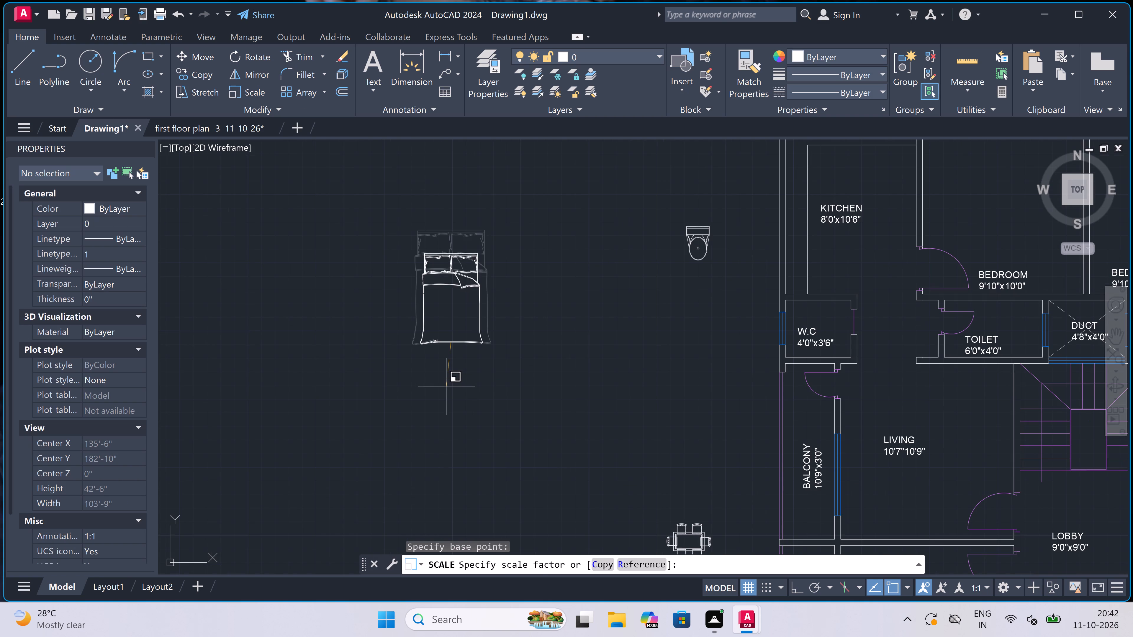
left_click(444, 395)
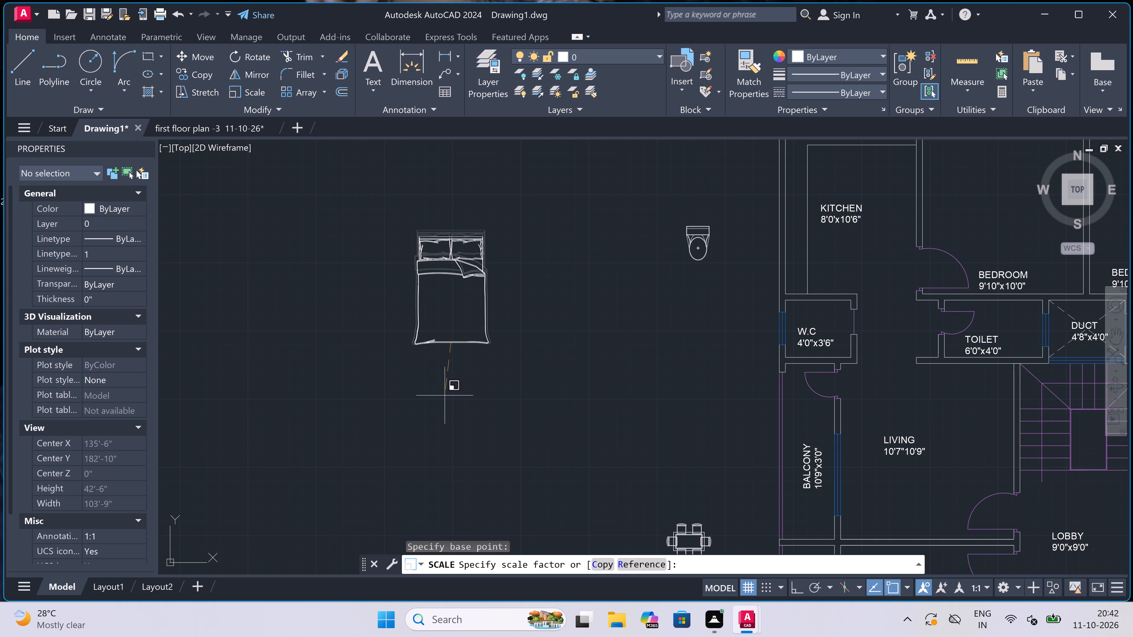
Copy the bed from the midpoint of its headboard into both northern 9'10"x10'0" bedrooms, with headboards just below the window walls.
left_click_drag(522, 211, 520, 216)
left_click(357, 392)
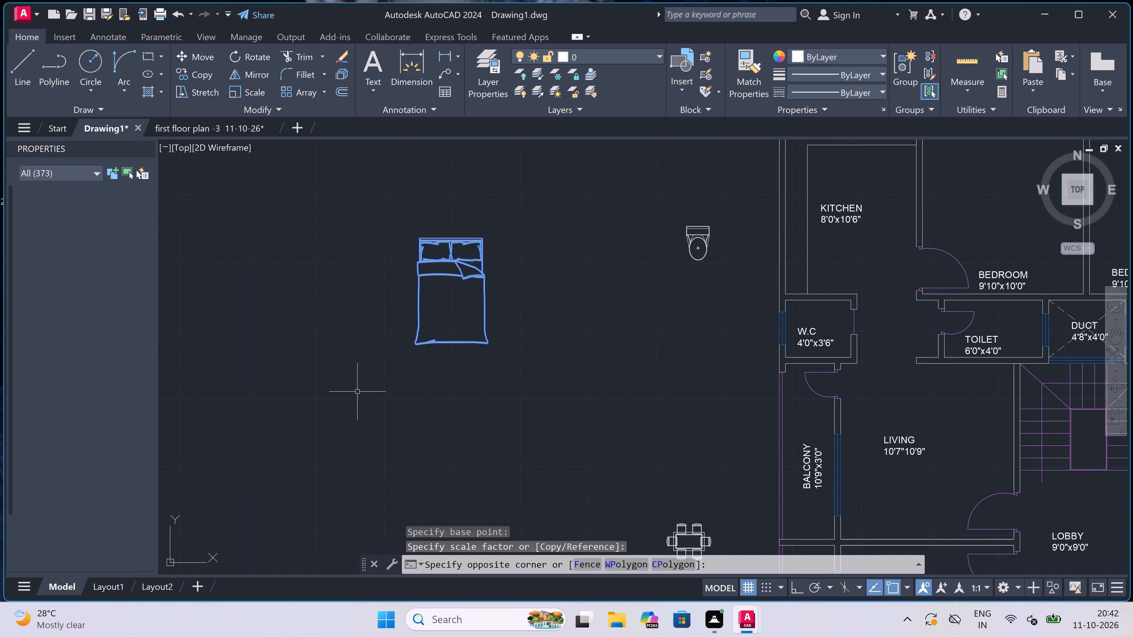
left_click(204, 74)
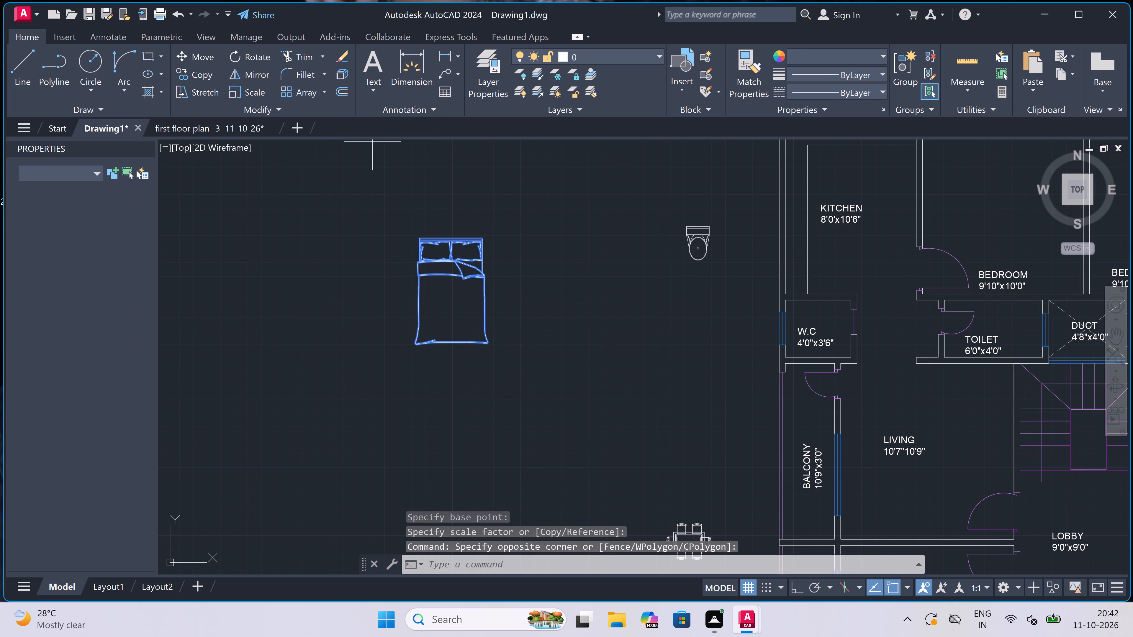
scroll(446, 238, "up", 2)
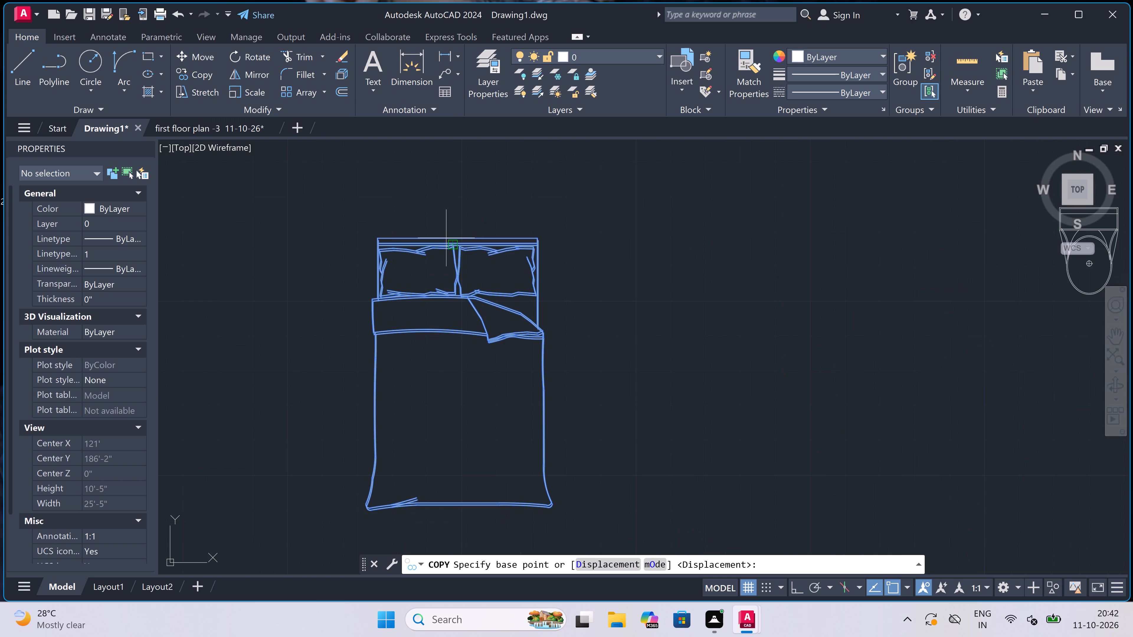
left_click_drag(455, 238, 460, 234)
scroll(441, 357, "down", 3)
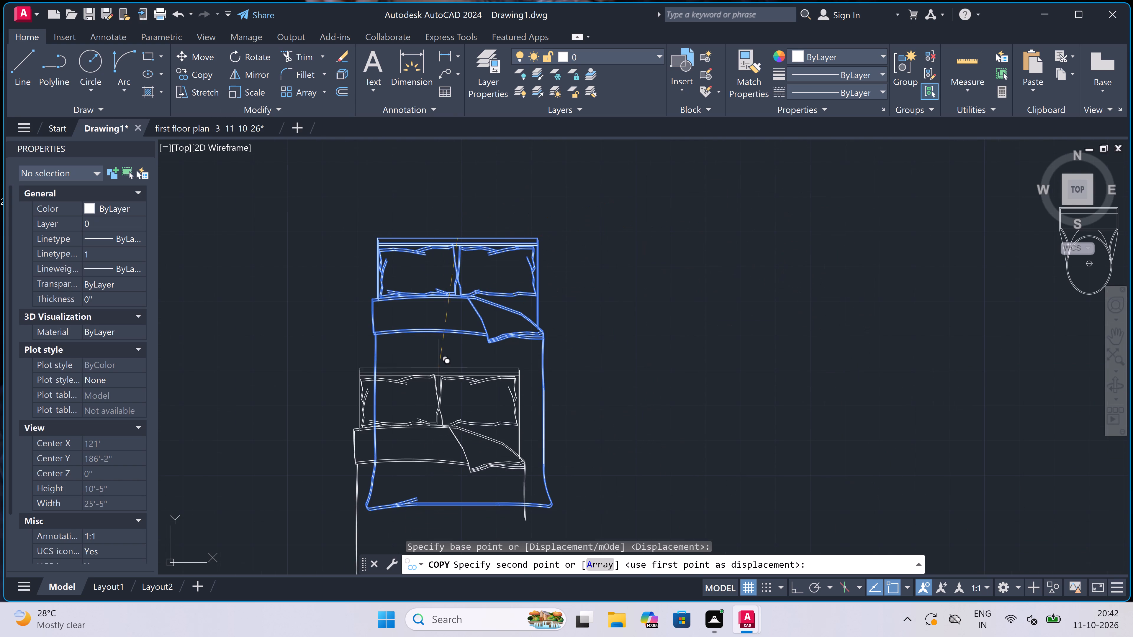
scroll(441, 357, "down", 3)
scroll(582, 326, "up", 4)
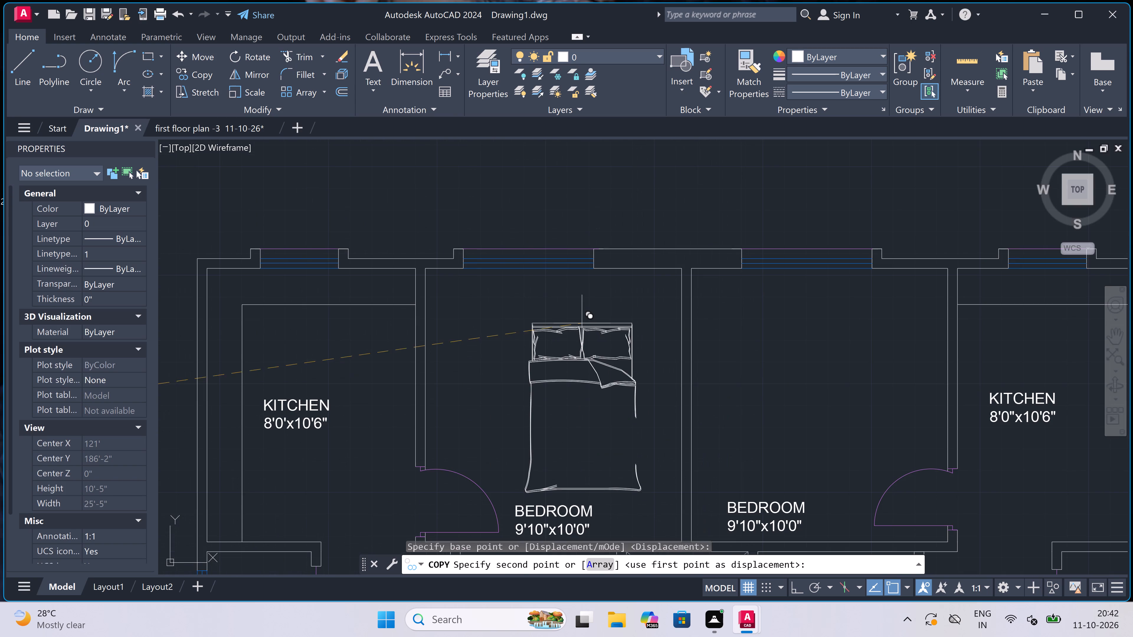
scroll(558, 282, "up", 3)
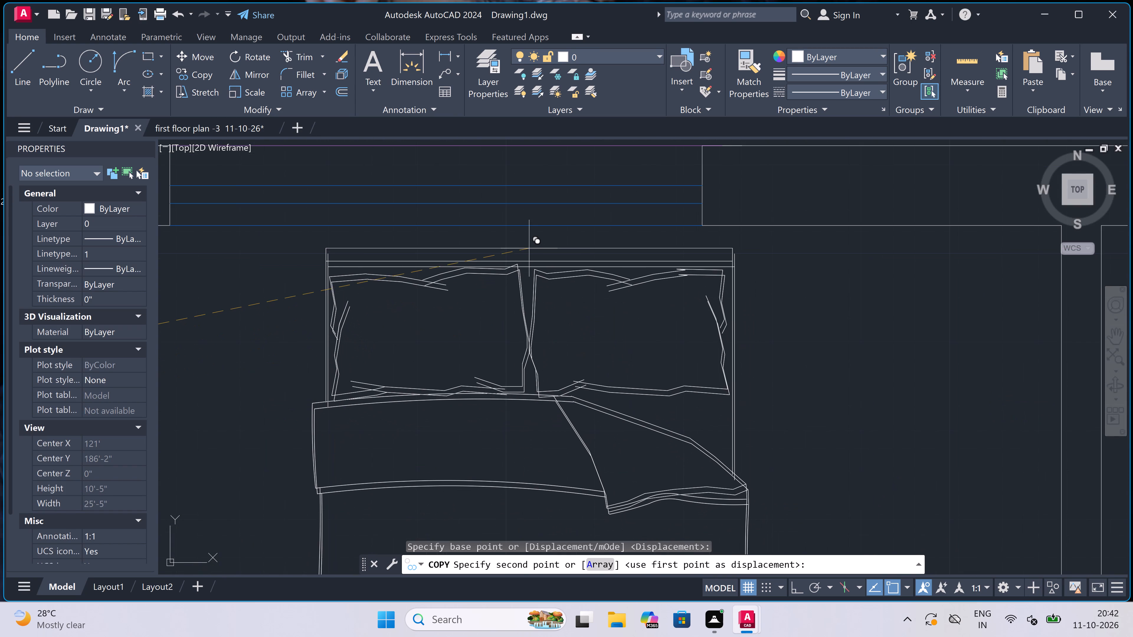
left_click(529, 248)
scroll(529, 248, "down", 4)
scroll(716, 250, "up", 2)
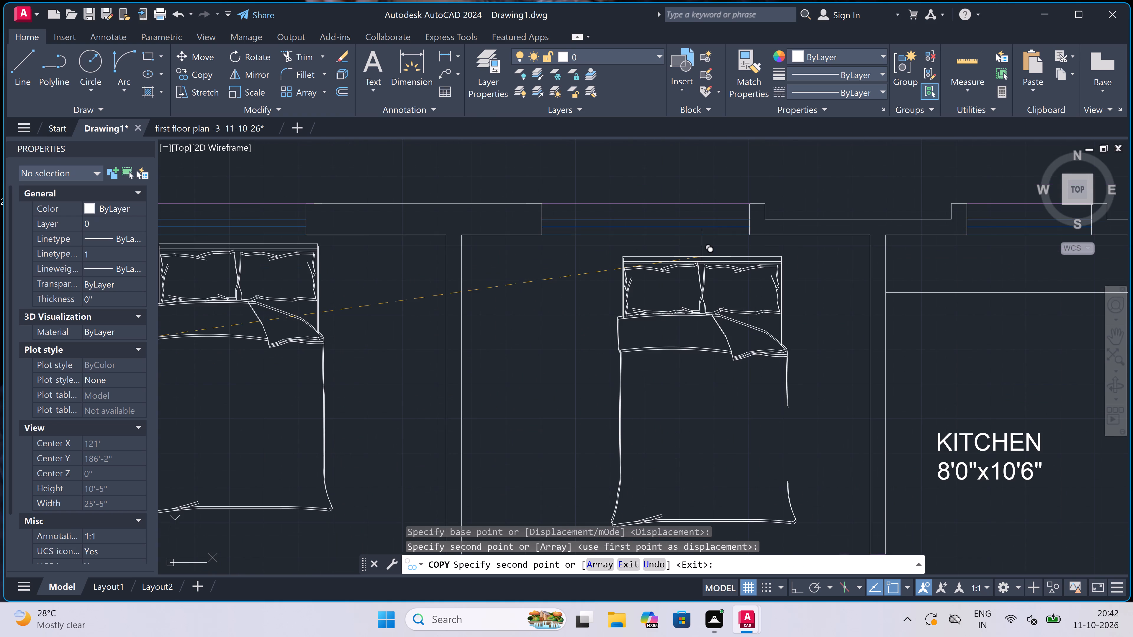
left_click(625, 245)
scroll(625, 245, "down", 2)
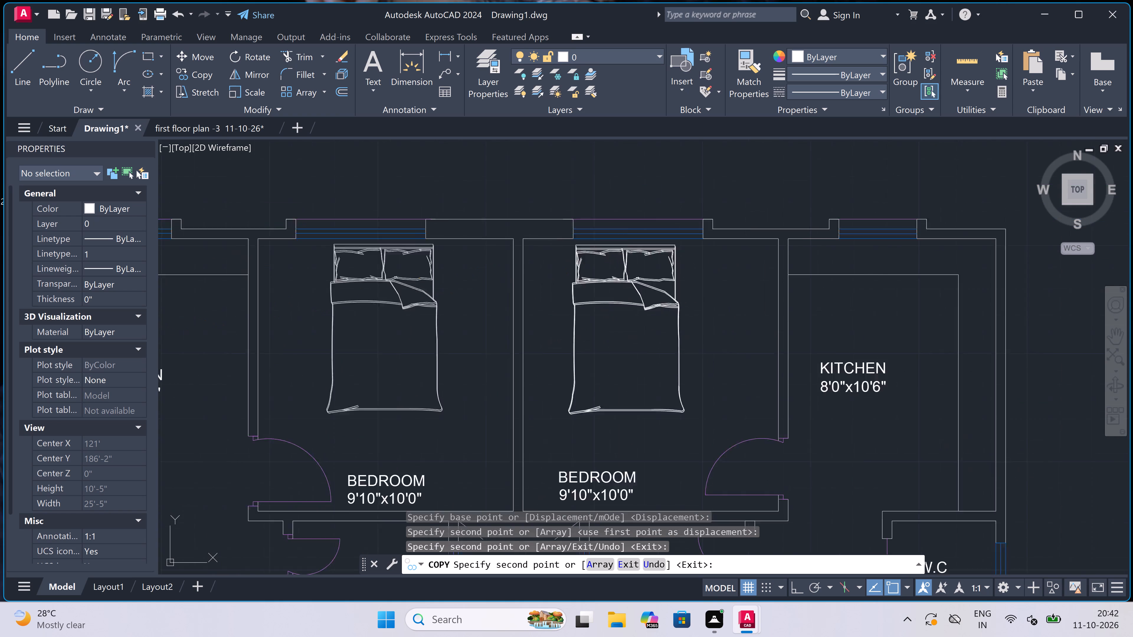
scroll(625, 245, "down", 4)
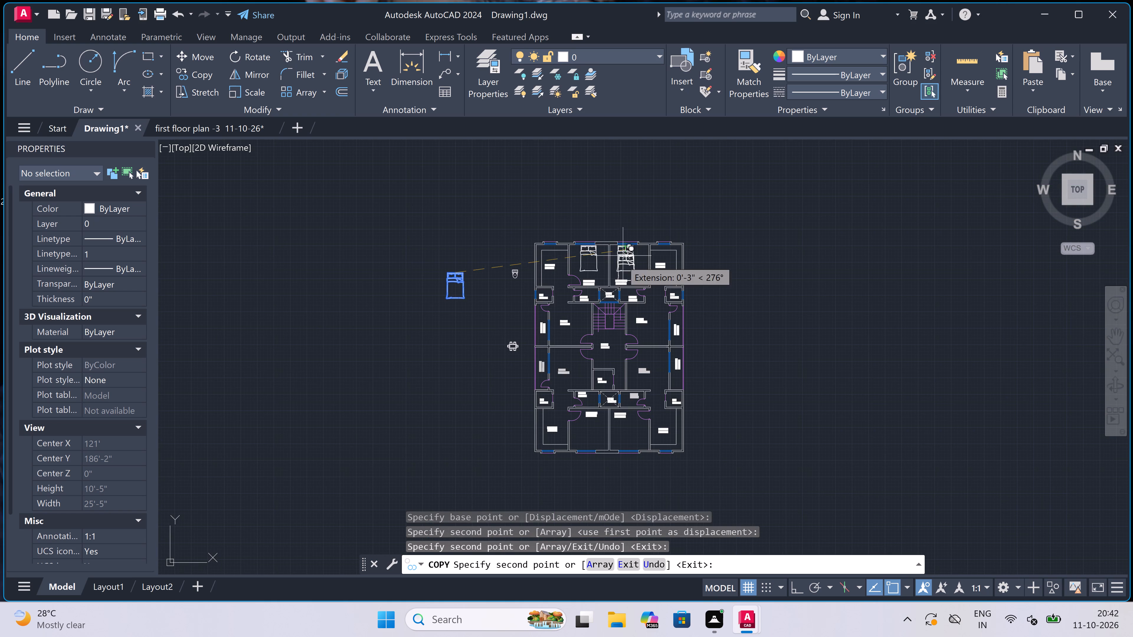
key("Escape")
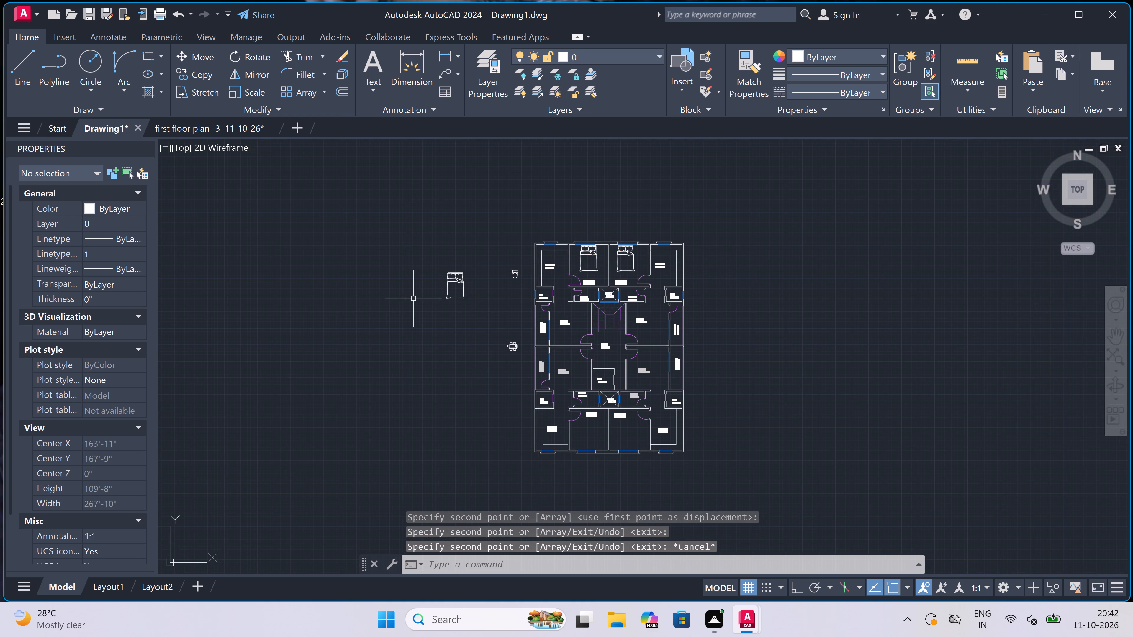
Rotate the loose bed west of the plan 180 degrees about a point inside it, with ortho on, so its headboard faces south.
scroll(420, 294, "up", 2)
scroll(540, 219, "up", 1)
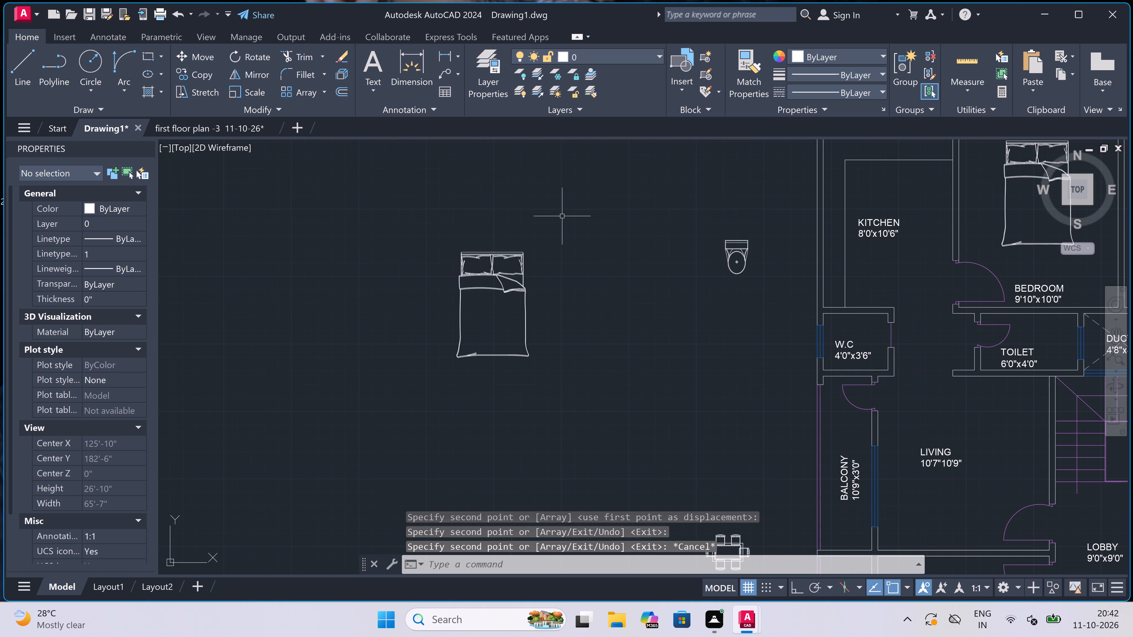
left_click(562, 216)
left_click(436, 413)
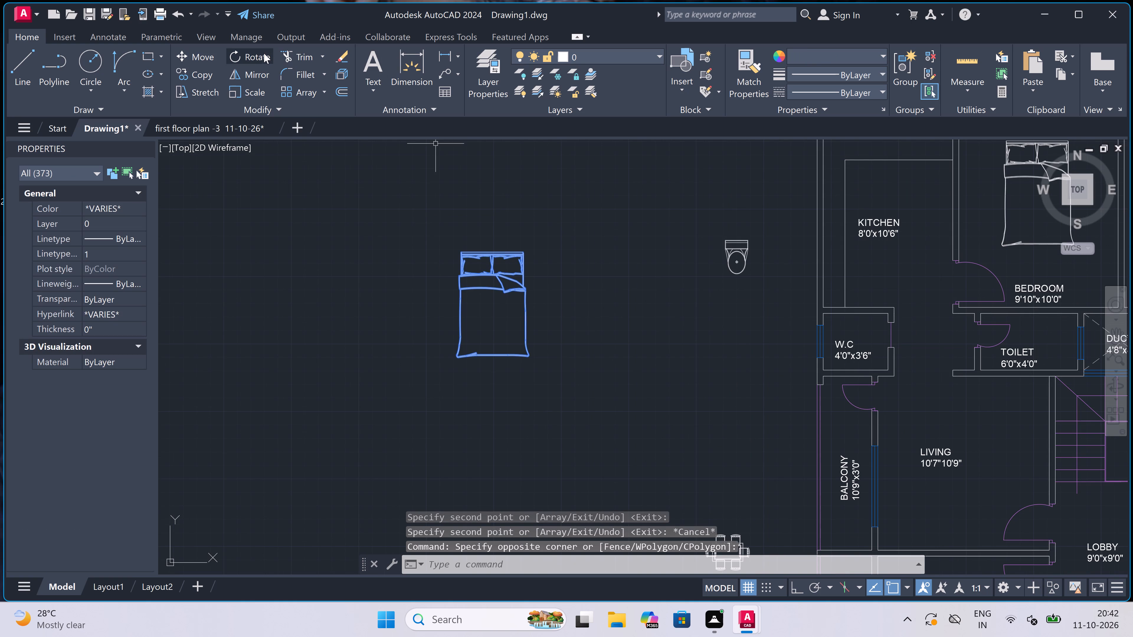
left_click(259, 55)
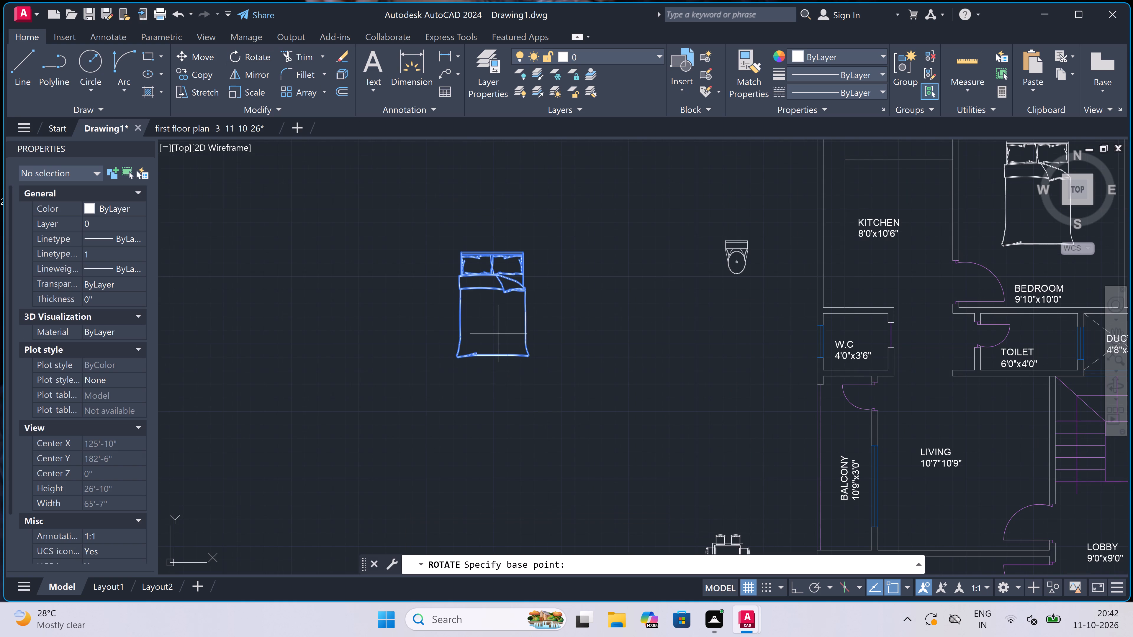
left_click(487, 319)
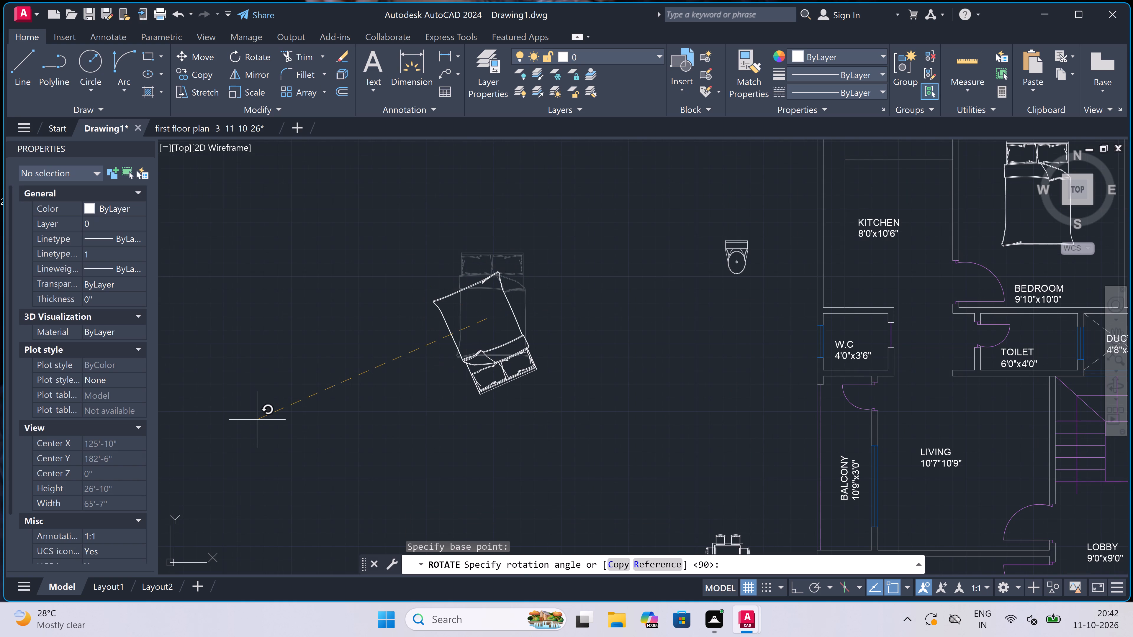
key("F8")
left_click(317, 316)
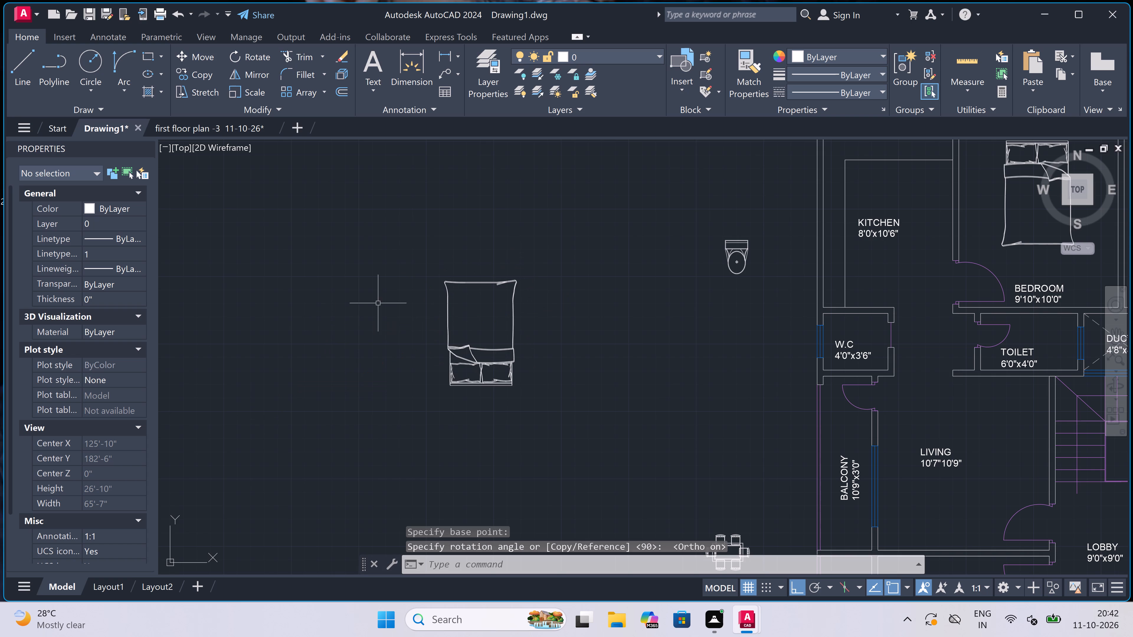
Copy the rotated bed from its headboard edge into both southern 9'10"x10'0" bedrooms, with headboards just above the window walls.
left_click_drag(560, 218, 560, 221)
left_click(379, 441)
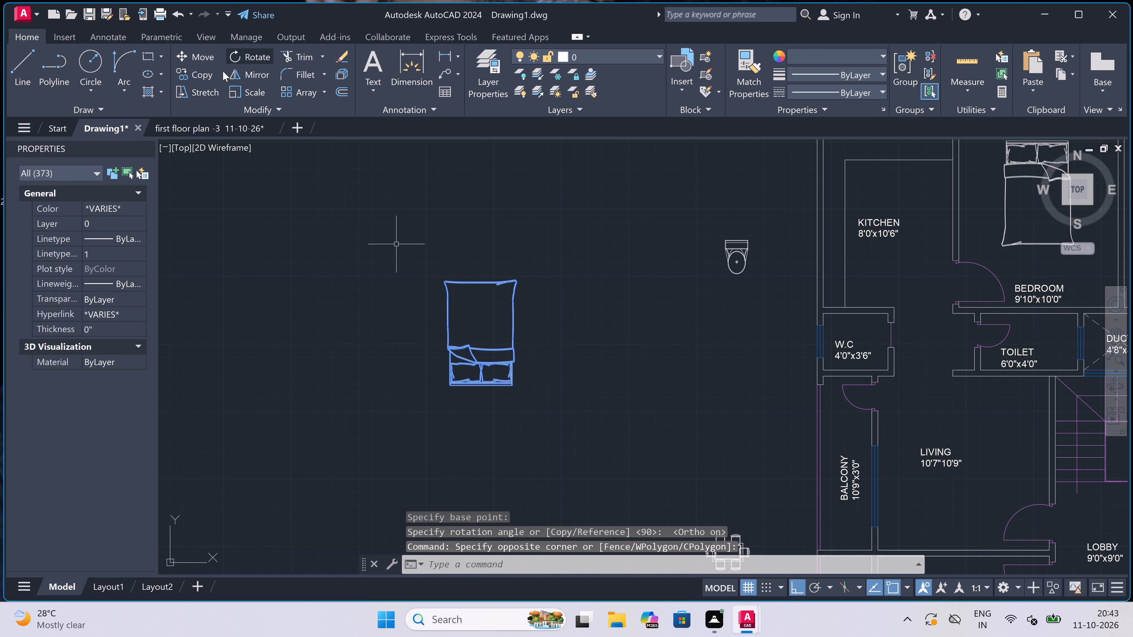
left_click(201, 72)
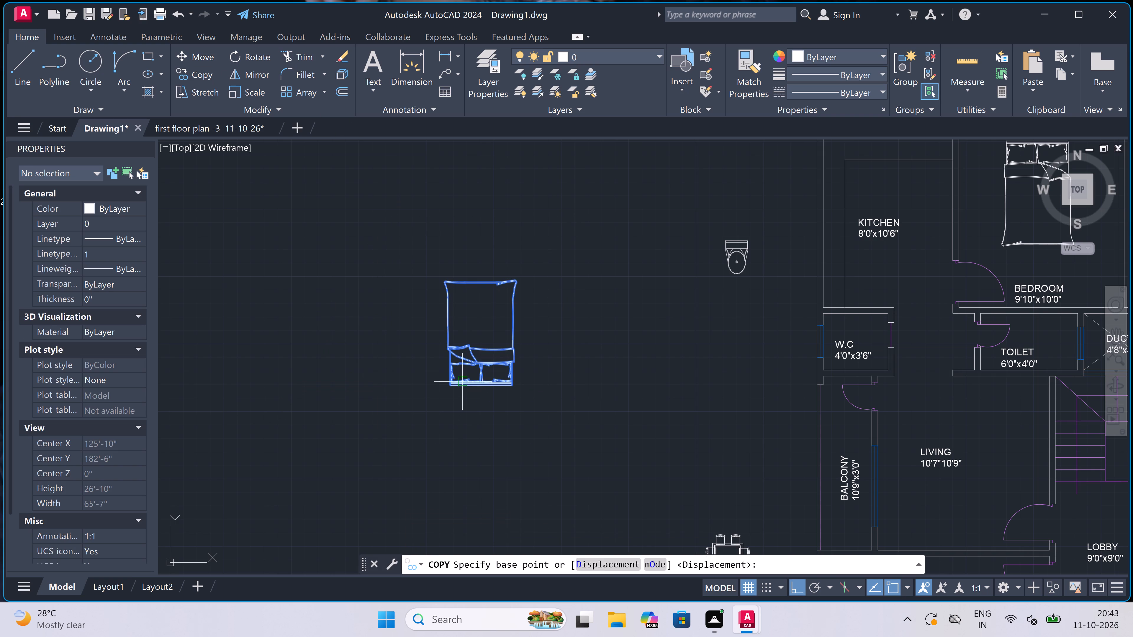
left_click(477, 388)
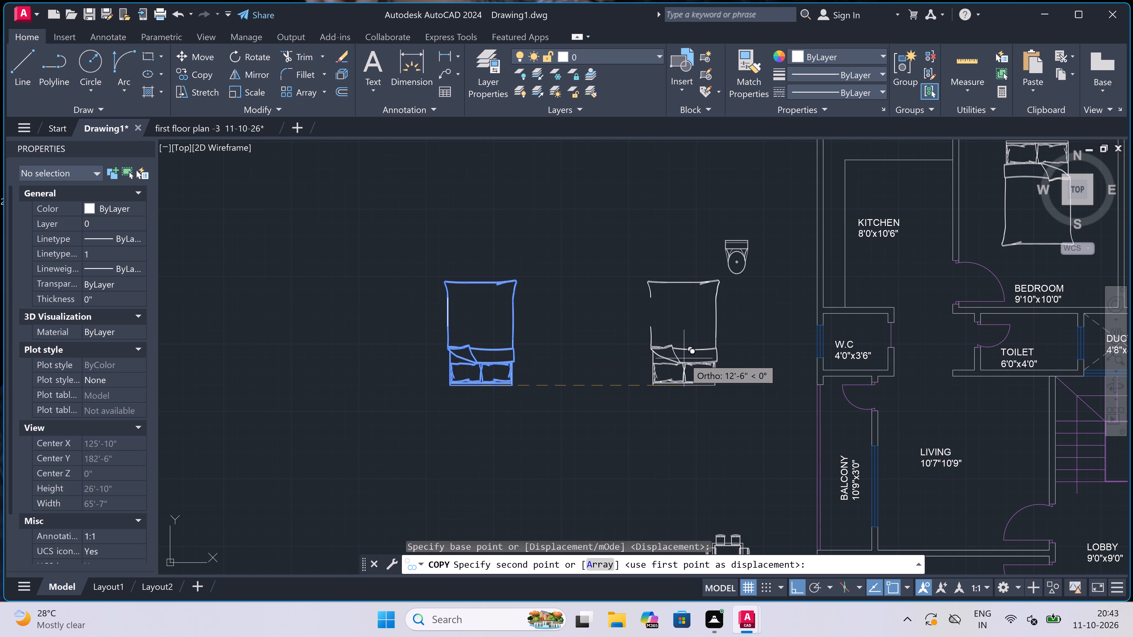
key("F8")
scroll(563, 315, "down", 4)
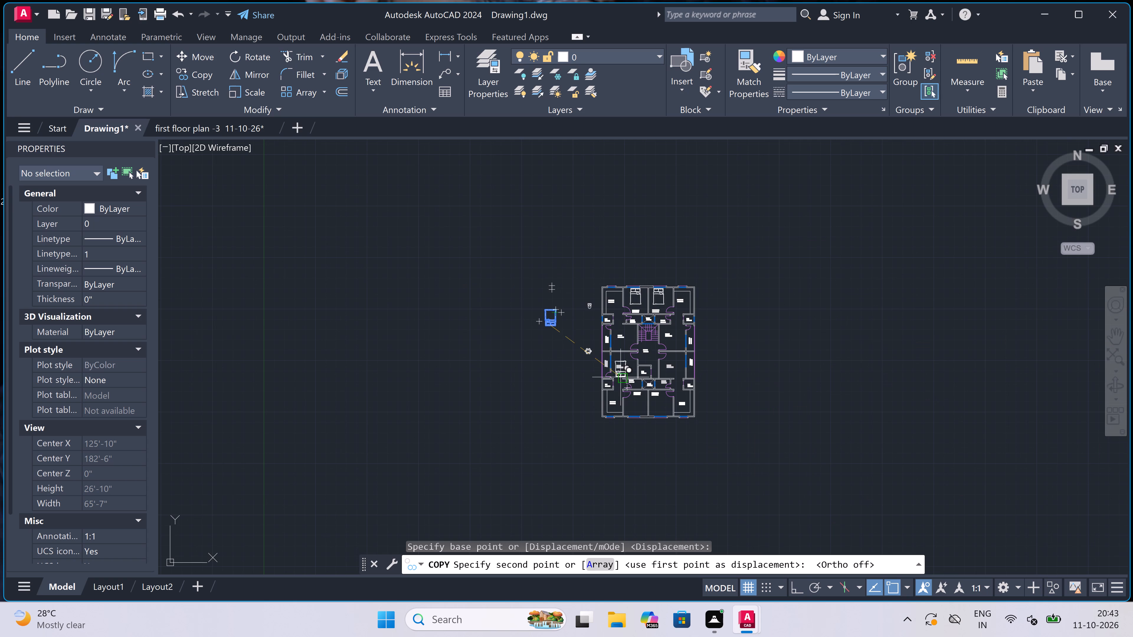
scroll(631, 407, "up", 3)
scroll(663, 434, "up", 3)
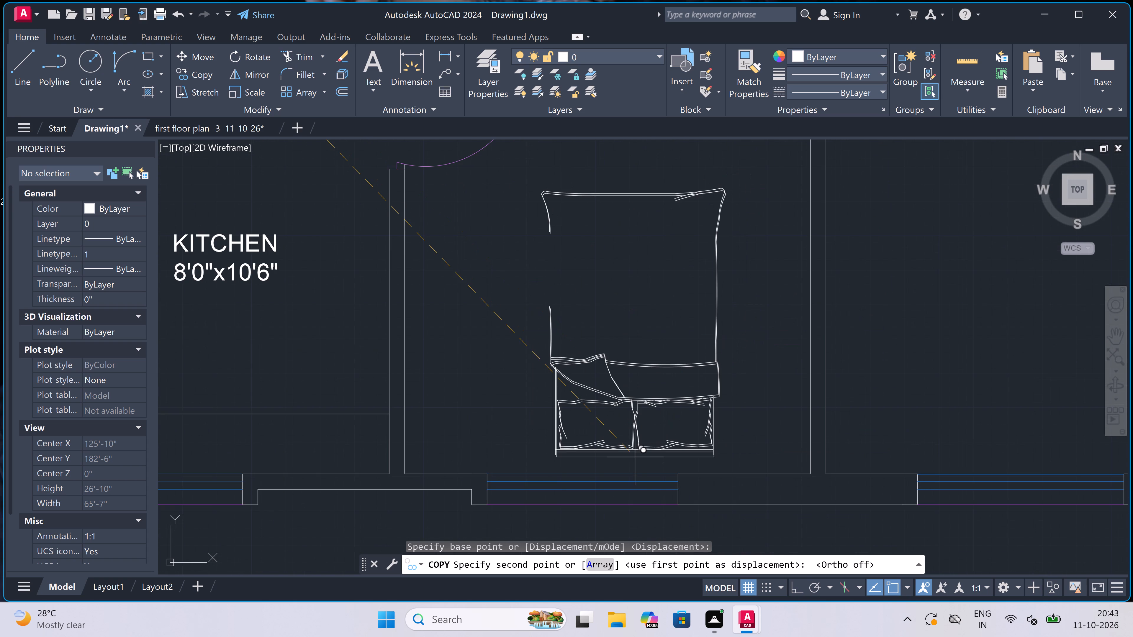
left_click(635, 465)
scroll(620, 389, "down", 4)
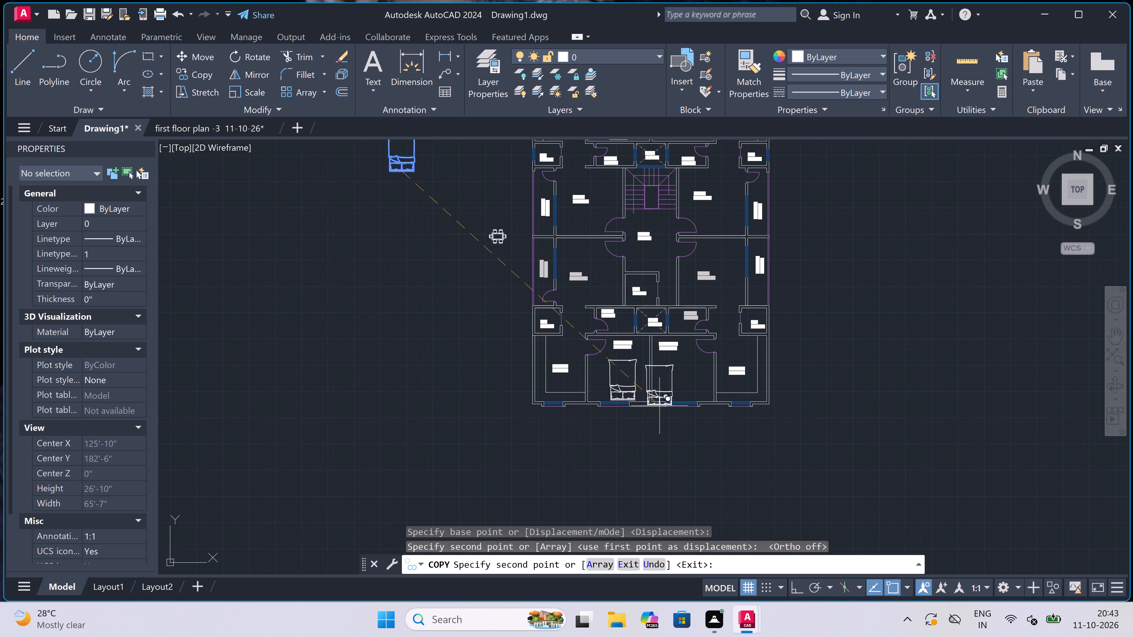
scroll(703, 414, "up", 3)
scroll(597, 367, "up", 2)
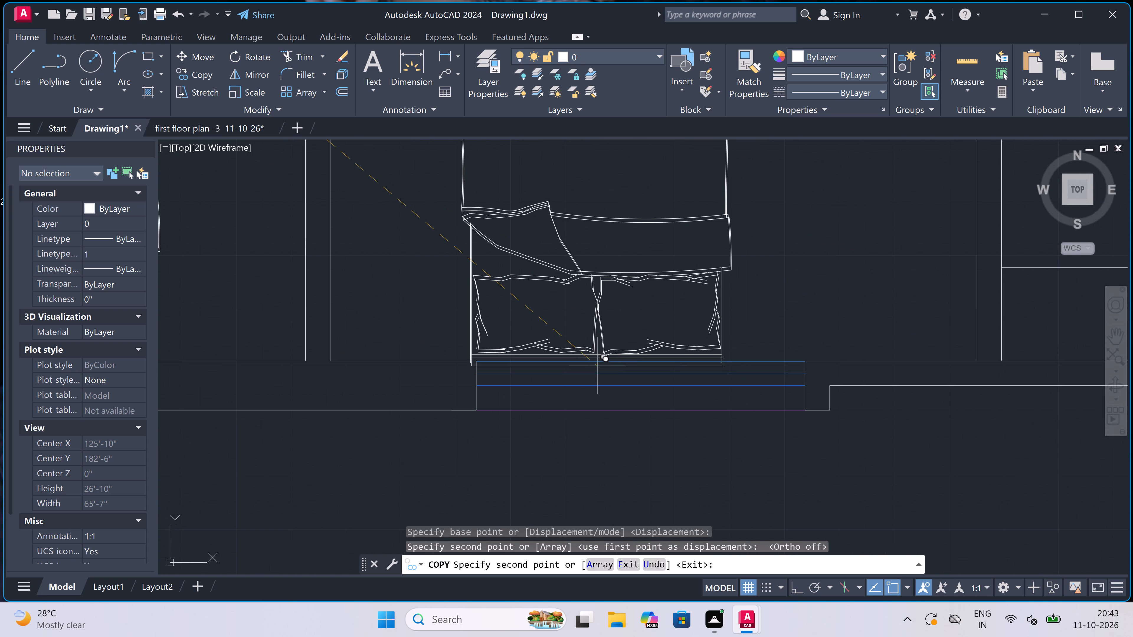
left_click(607, 348)
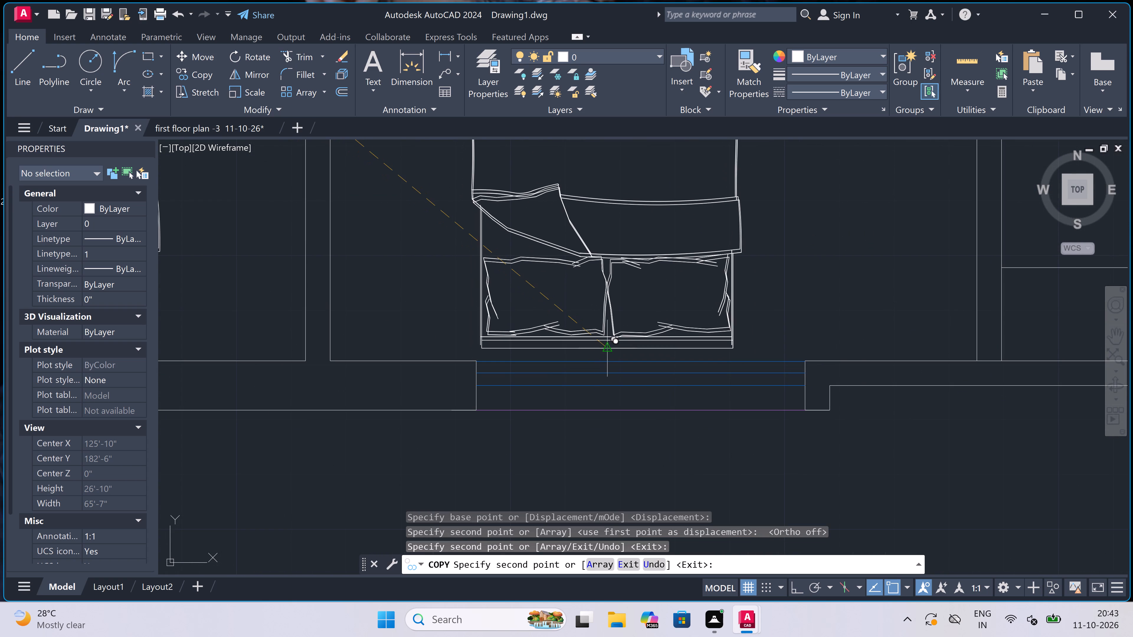
scroll(609, 349, "down", 5)
key("Escape")
scroll(613, 354, "down", 1)
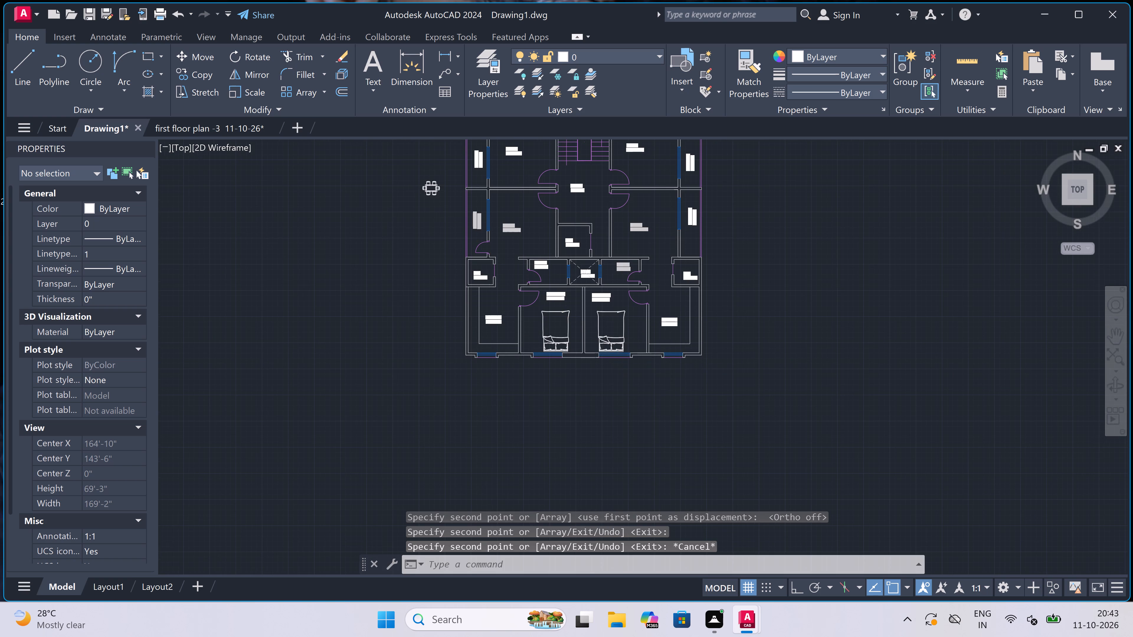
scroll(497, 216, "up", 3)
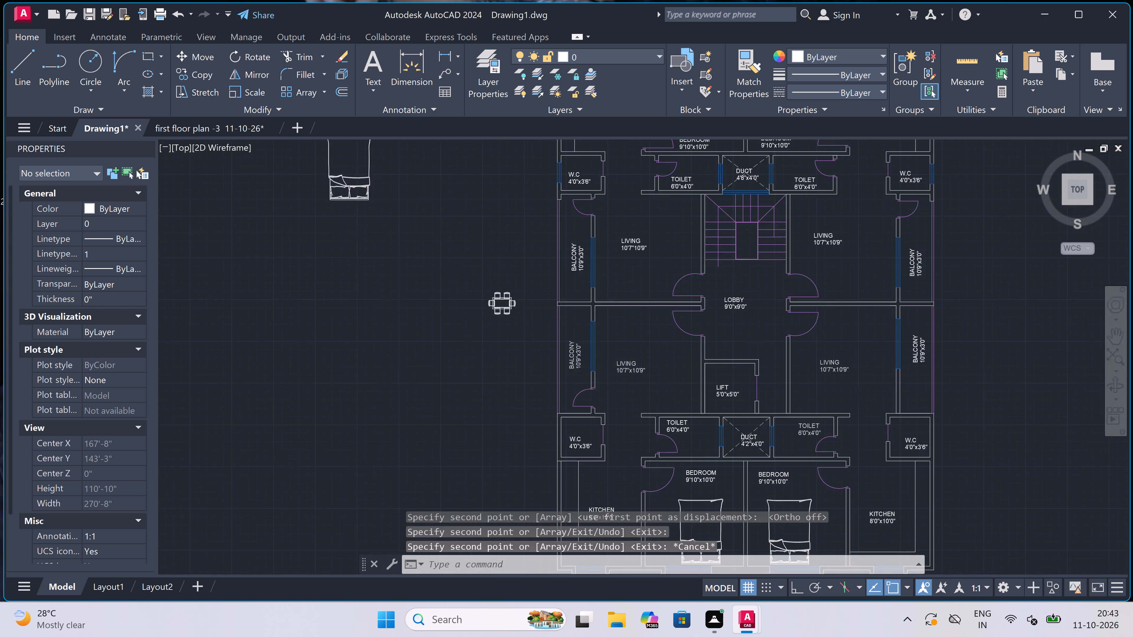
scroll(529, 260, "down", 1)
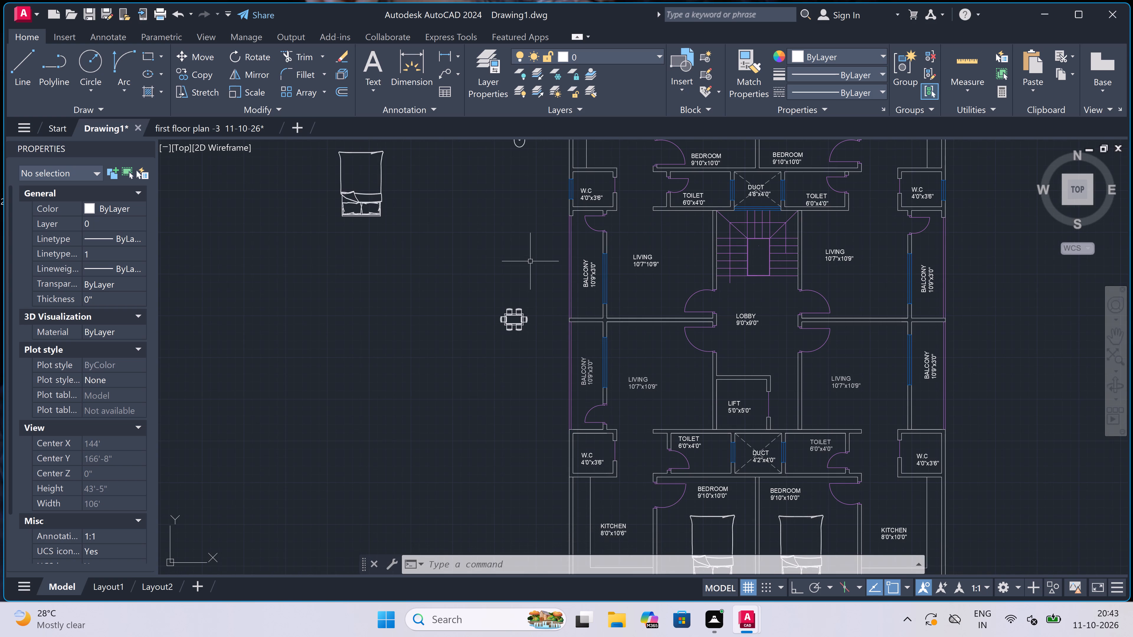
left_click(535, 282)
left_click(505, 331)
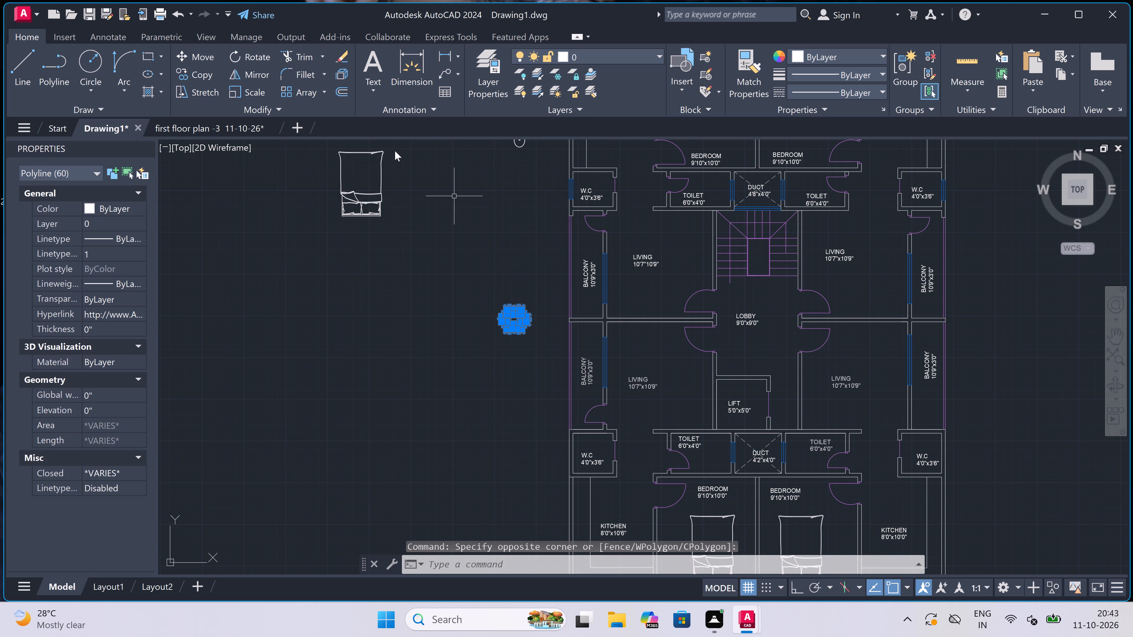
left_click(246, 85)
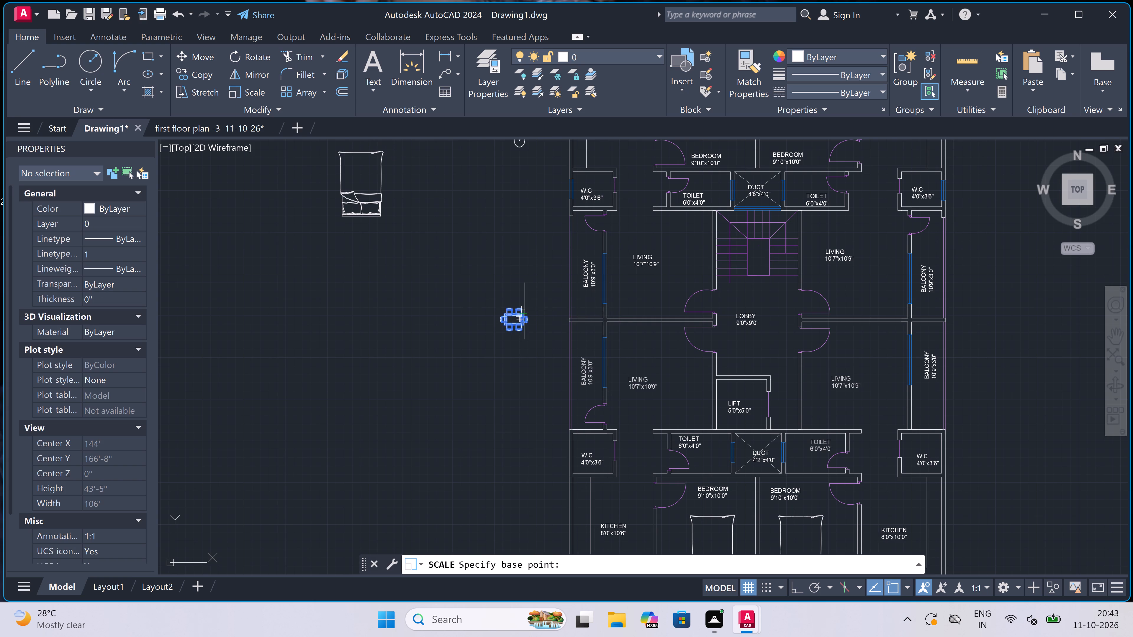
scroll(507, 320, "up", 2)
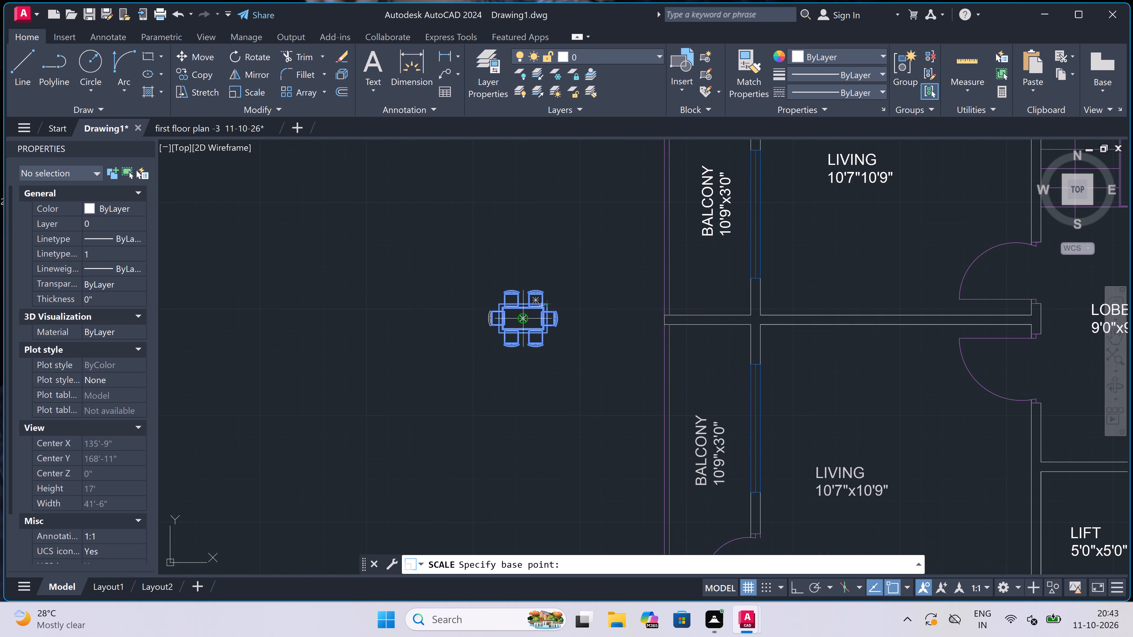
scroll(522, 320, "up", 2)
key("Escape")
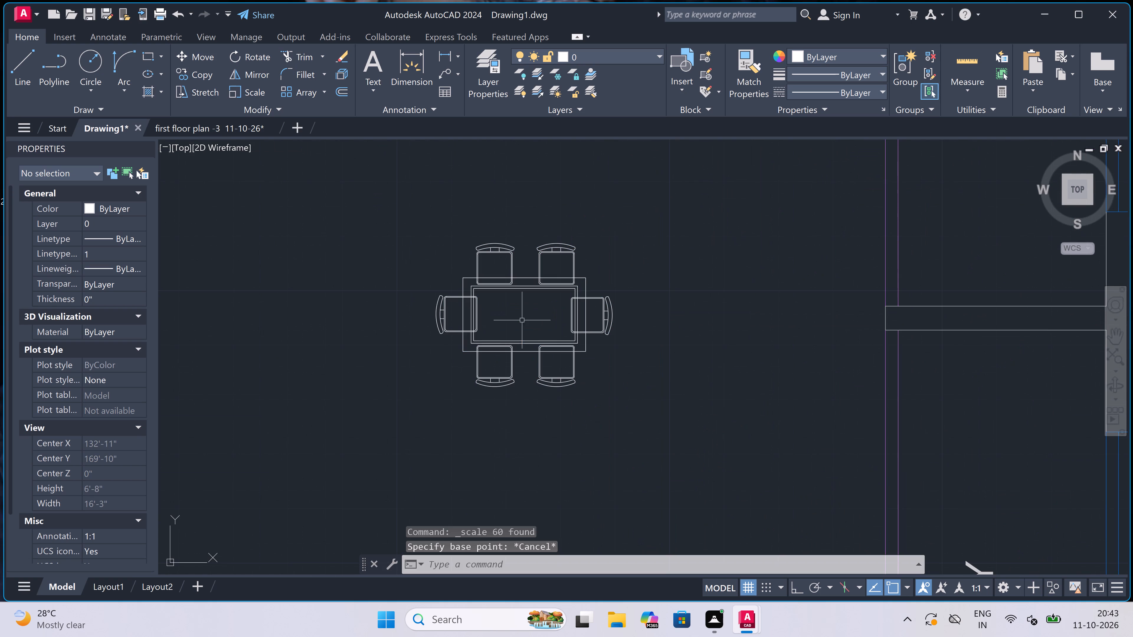
Scale the whole six-seat dining set down by roughly a quarter, using the table's centre as base point.
left_click(672, 210)
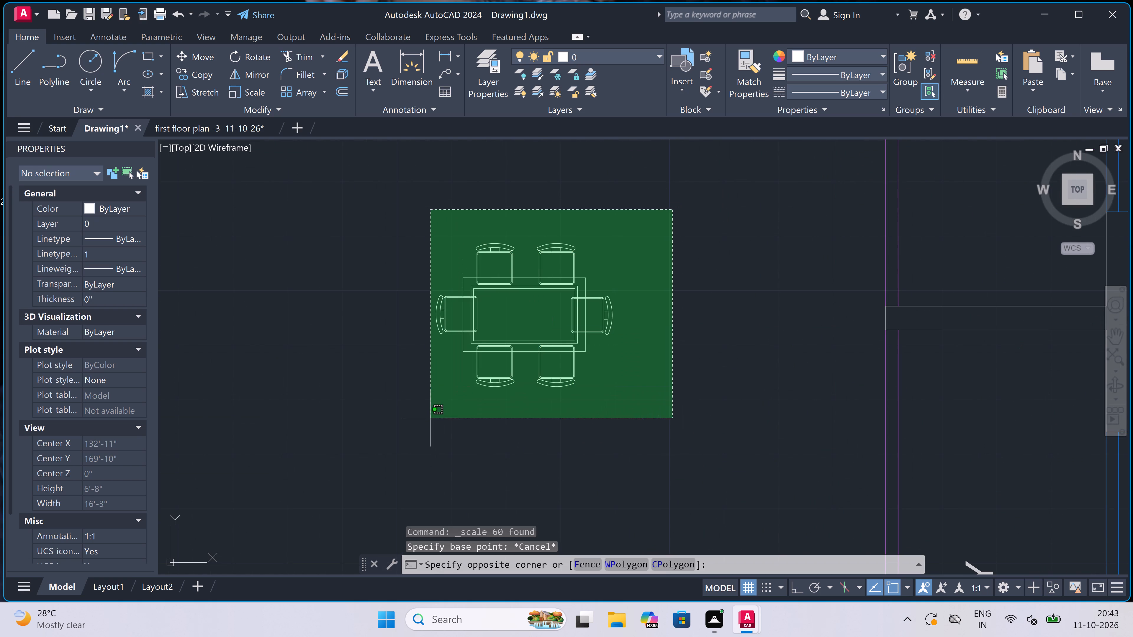
left_click(429, 418)
left_click(253, 90)
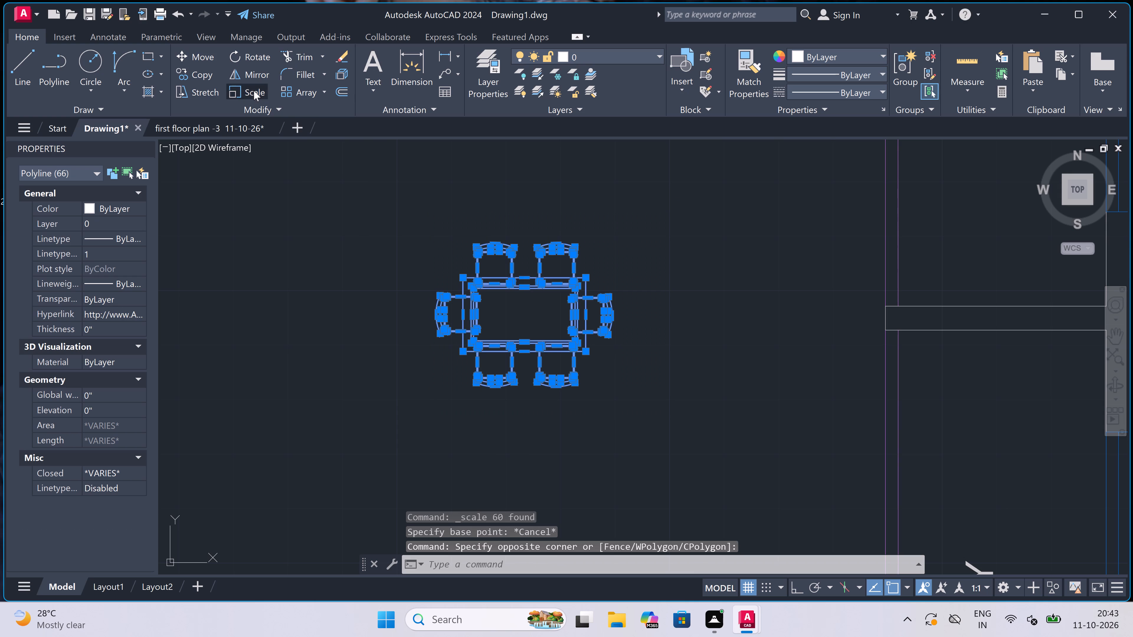
left_click(520, 315)
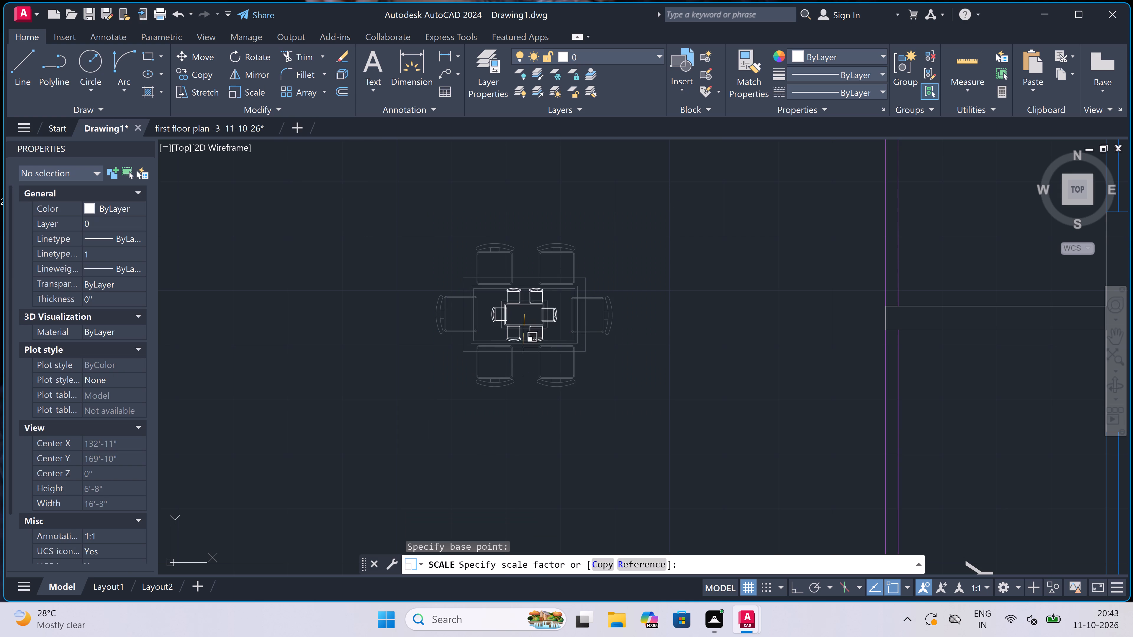
left_click(517, 375)
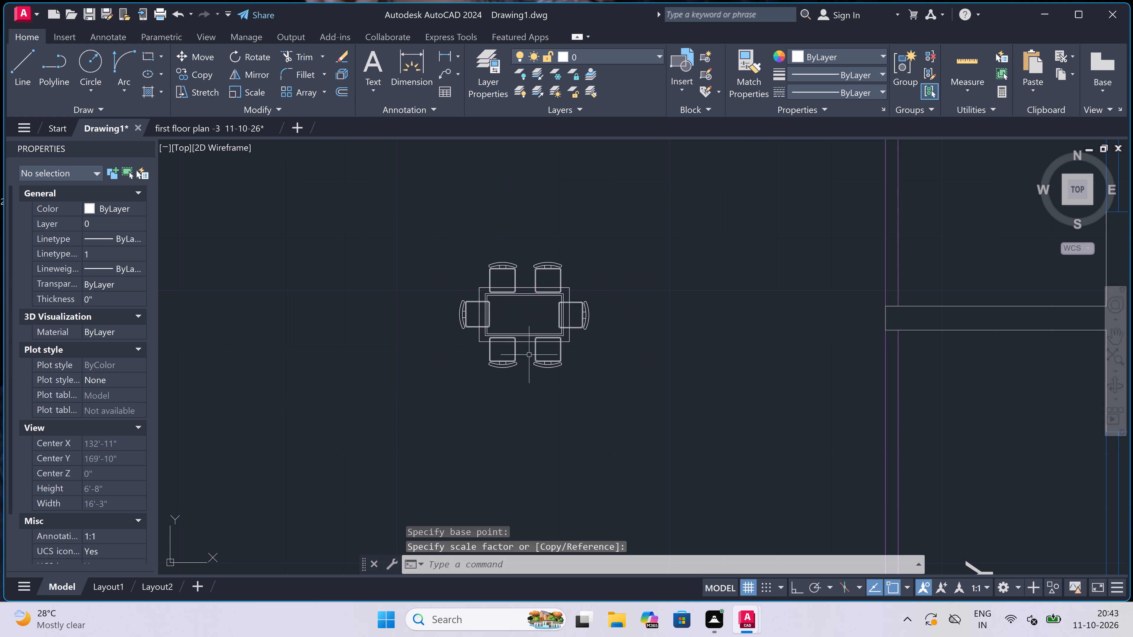
Copy the reduced dining set from the table's centre into the northwest living room, near its southwest corner beside the balcony window.
left_click(611, 235)
left_click(361, 415)
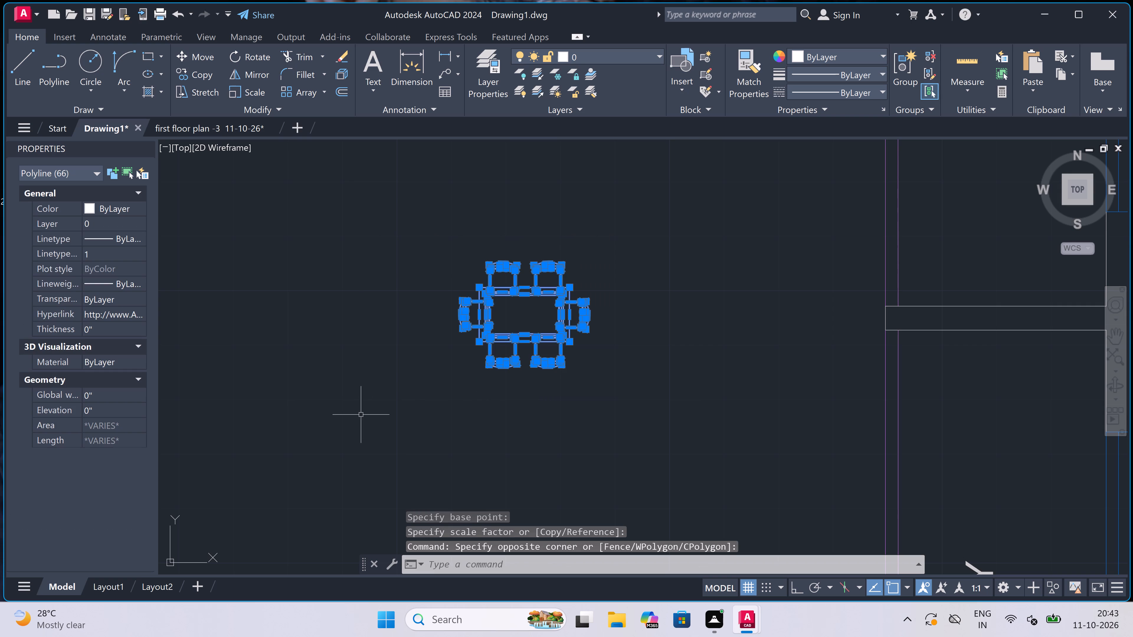
left_click(194, 67)
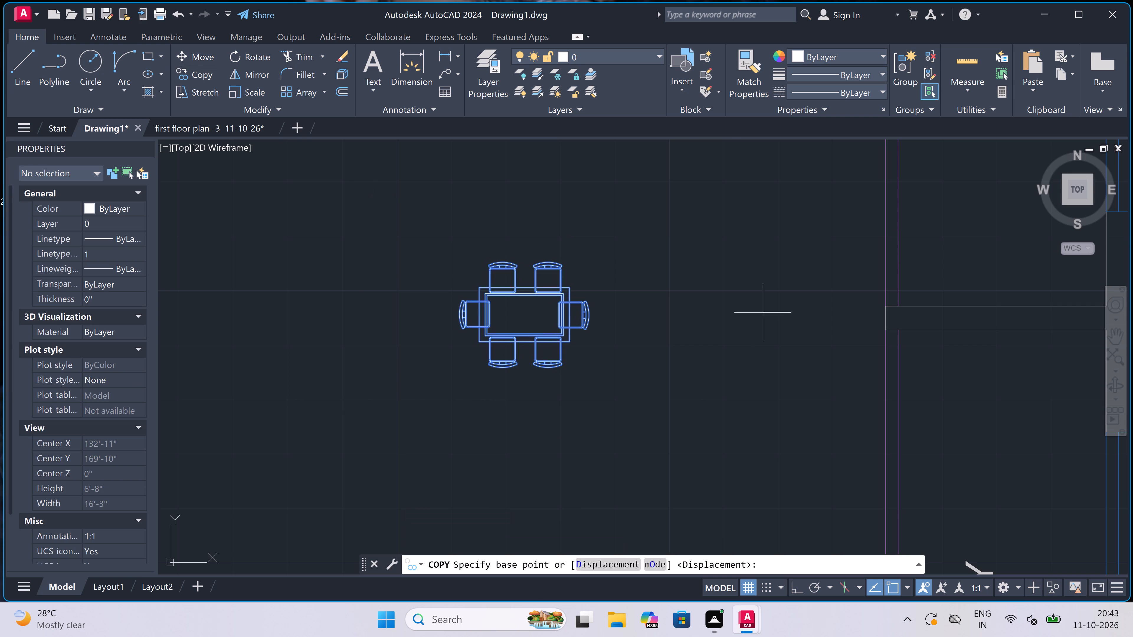
left_click(520, 319)
scroll(489, 347, "down", 2)
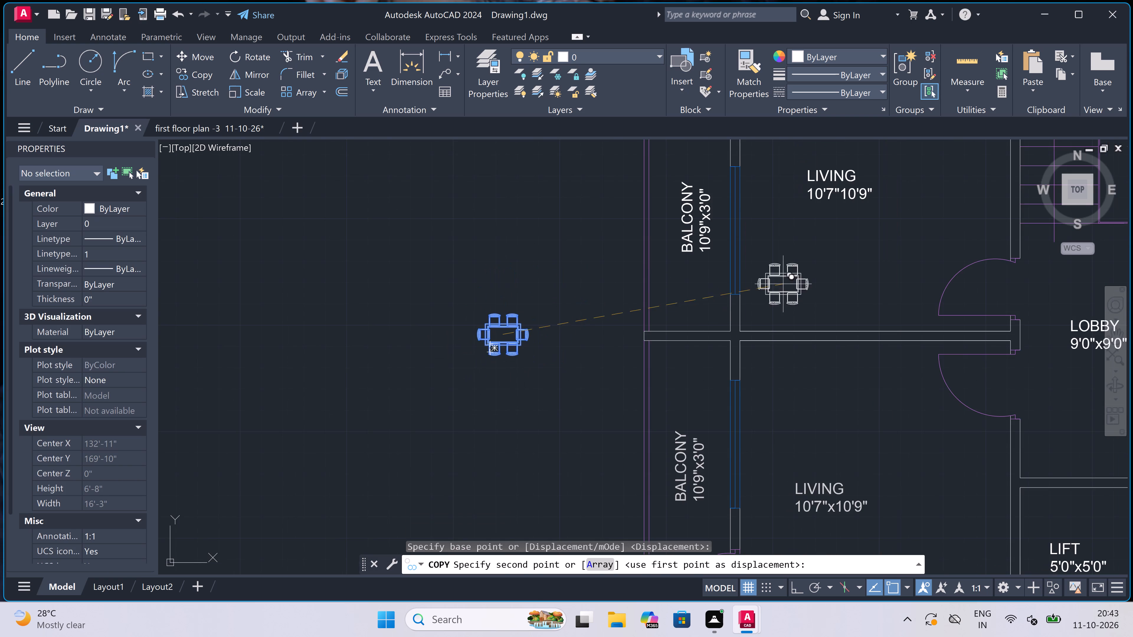
scroll(951, 248, "up", 1)
left_click(684, 306)
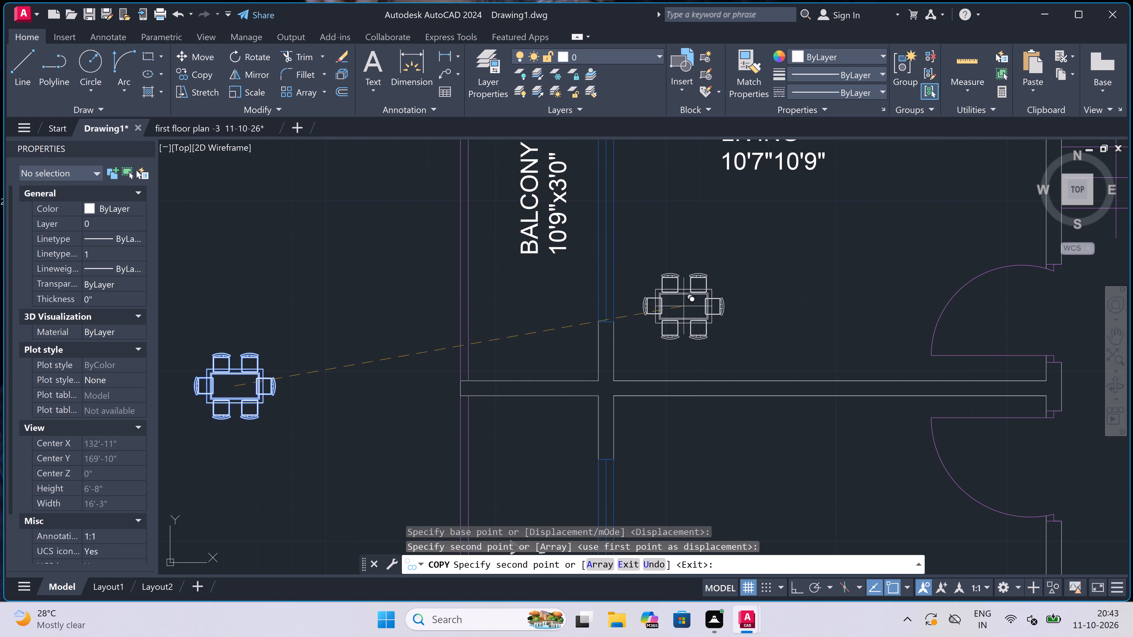
Copy the reduced dining set into both southern living rooms, near the inner southern corners on either side of the lift.
scroll(570, 283, "down", 2)
scroll(646, 351, "down", 2)
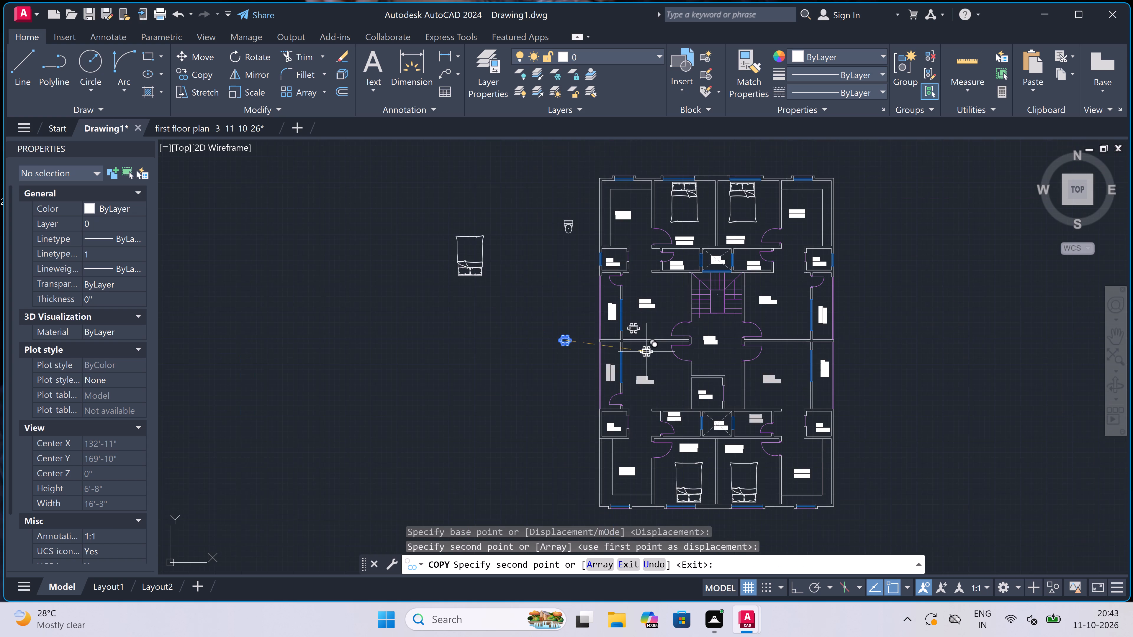
scroll(646, 352, "up", 1)
scroll(702, 454, "up", 2)
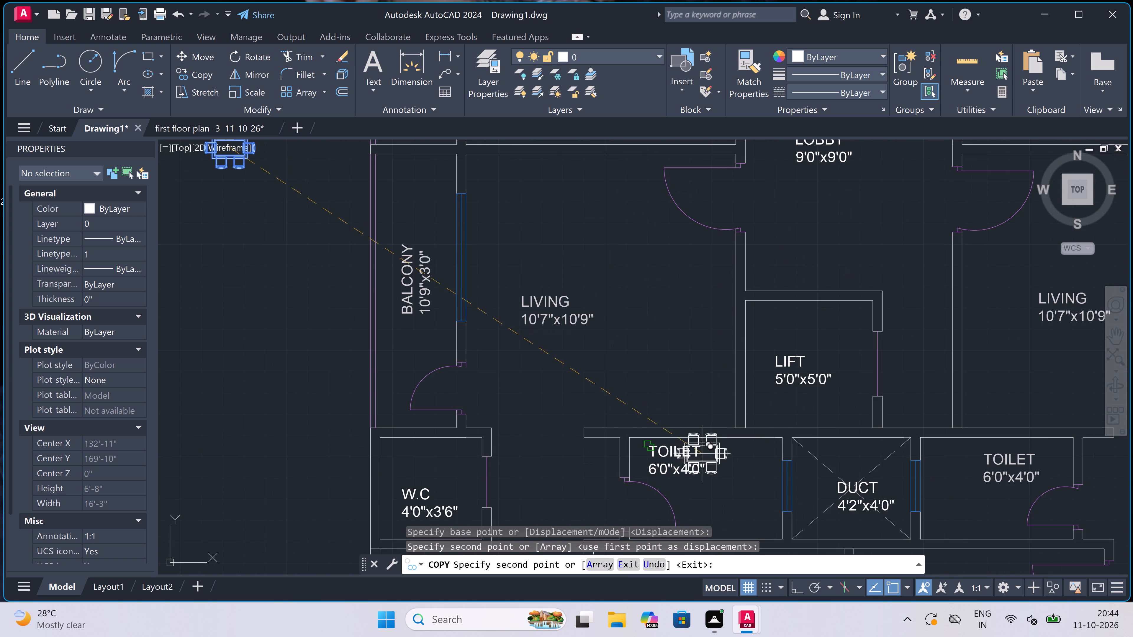
left_click(693, 385)
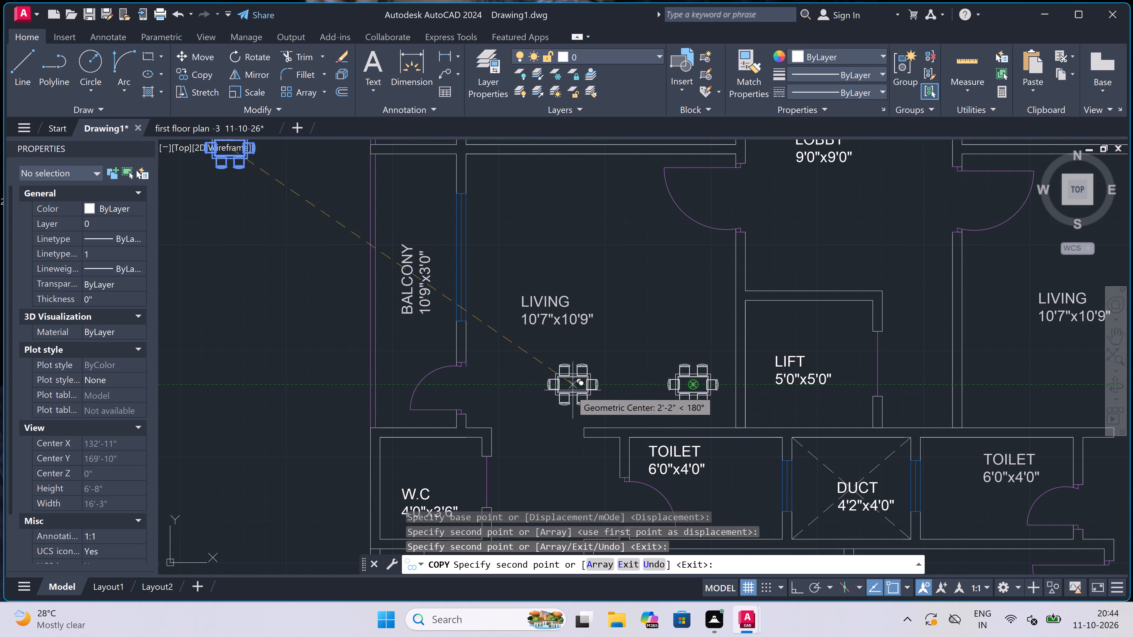
scroll(554, 390, "down", 3)
scroll(748, 381, "up", 2)
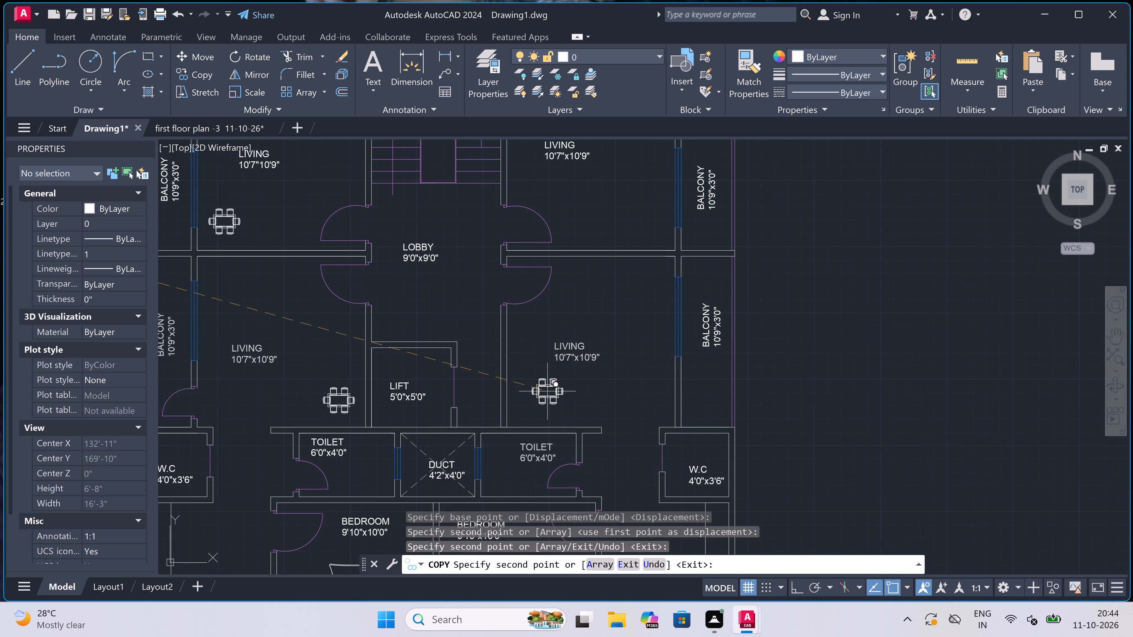
left_click(544, 396)
Copy the same dining set into the northeast and northwest living rooms, near the inner northern corners beside the staircase, then finish copying.
scroll(550, 372, "down", 2)
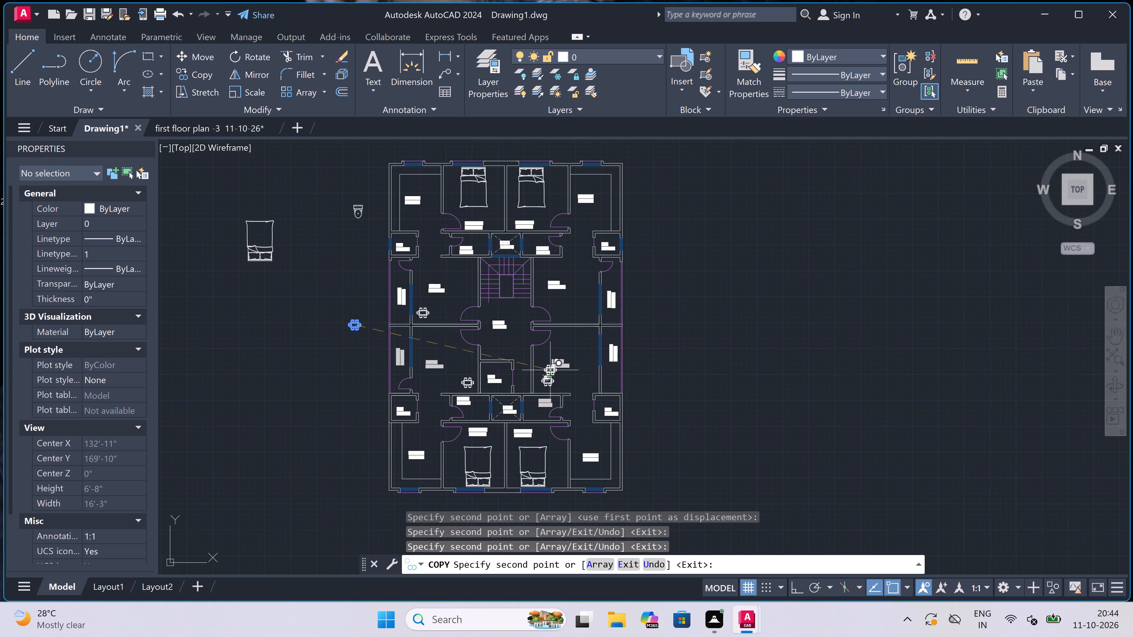
scroll(557, 290, "up", 3)
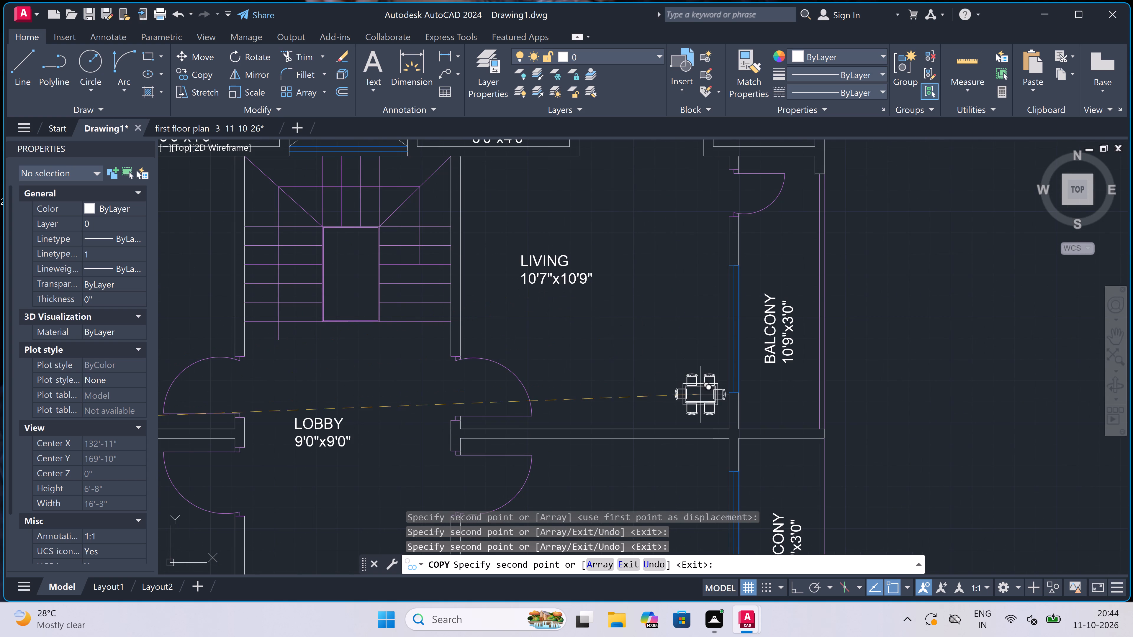
scroll(678, 386, "down", 1)
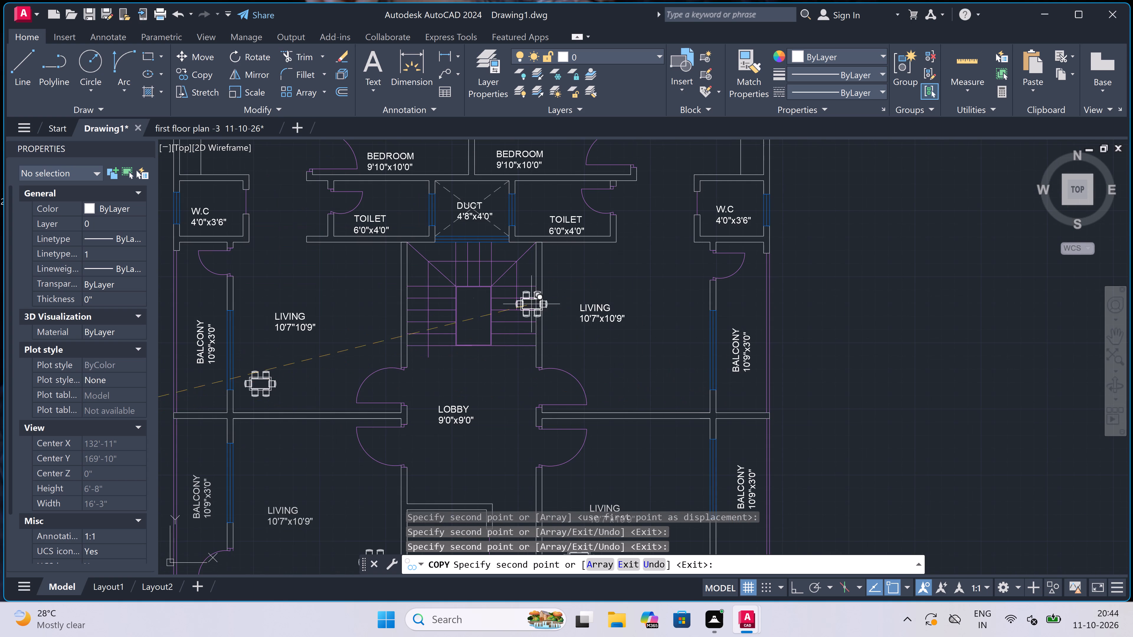
scroll(553, 255, "up", 1)
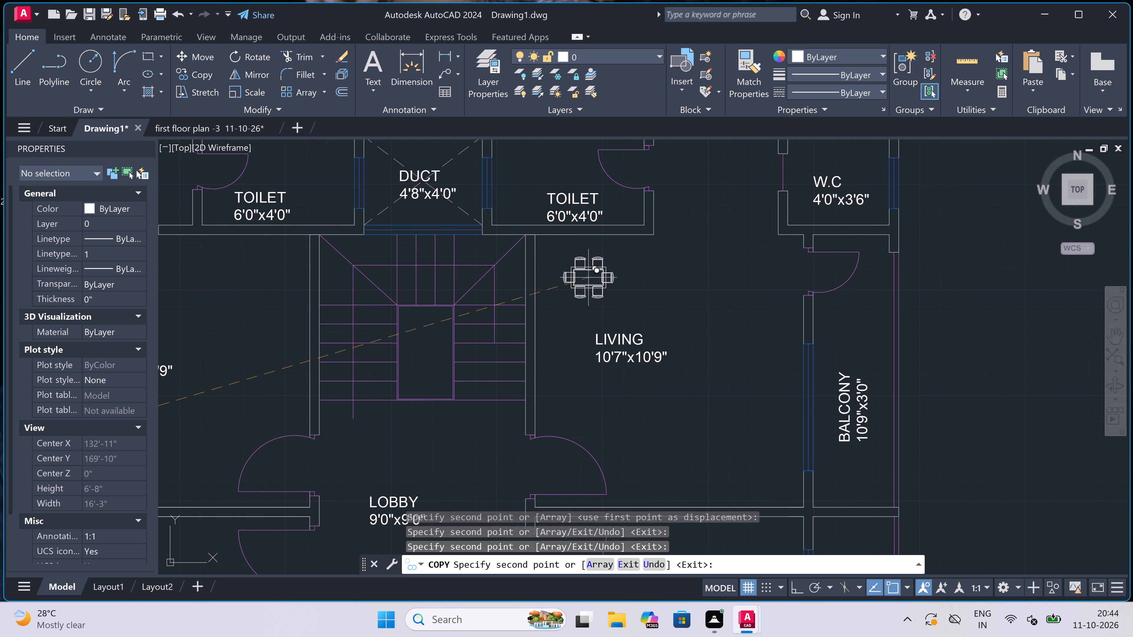
left_click(588, 278)
scroll(572, 298, "down", 3)
scroll(485, 304, "up", 2)
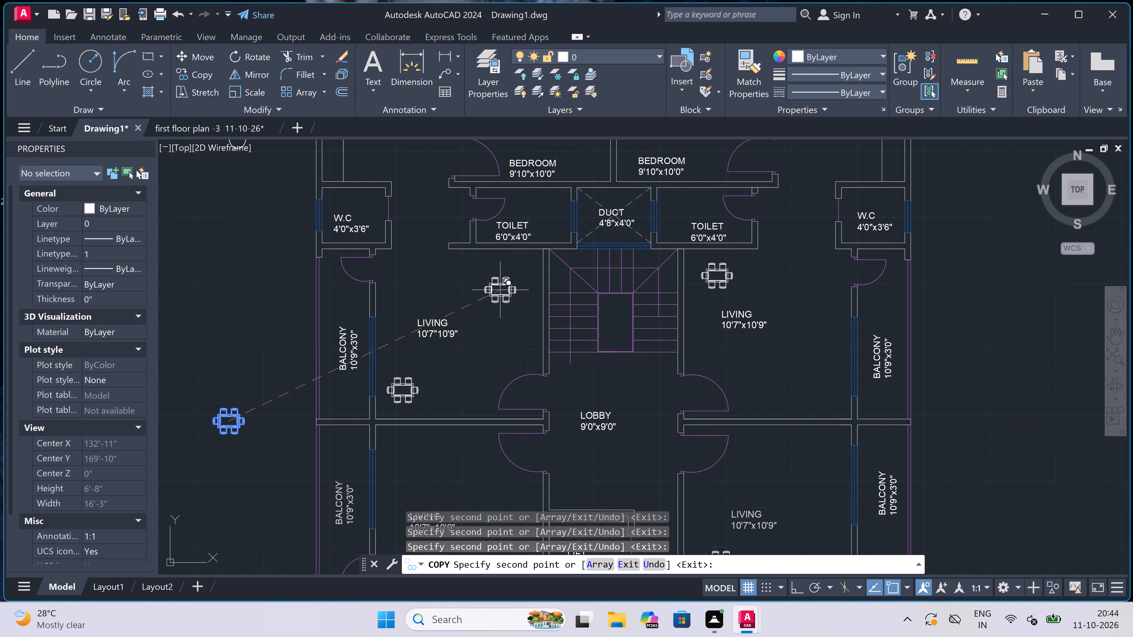
left_click(507, 276)
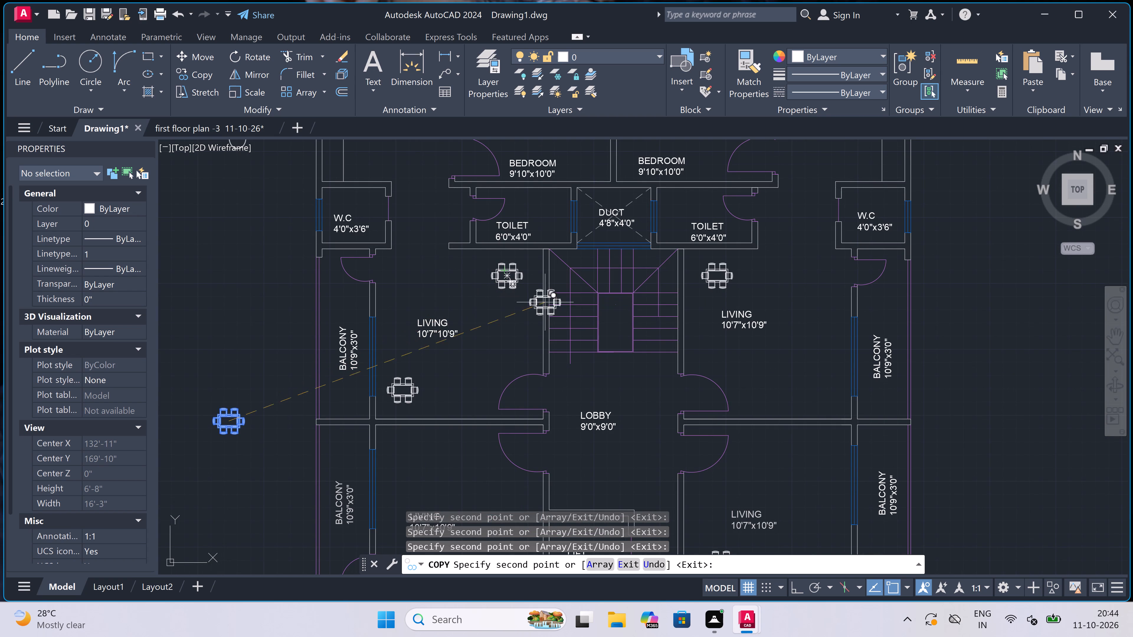
key("Escape")
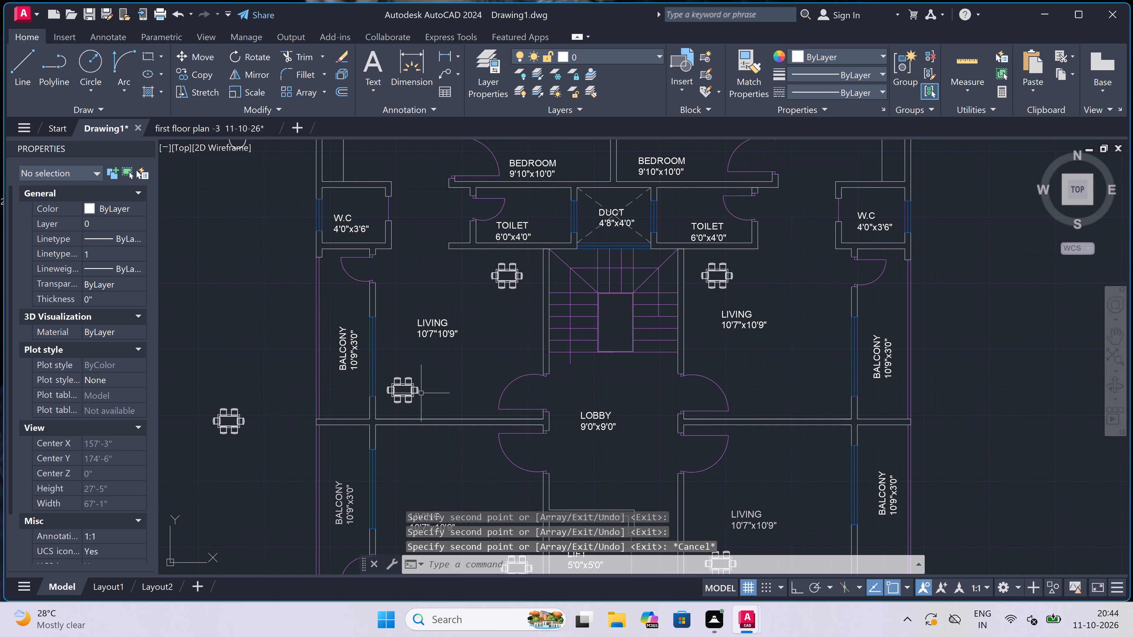
Delete the dining set near the balcony window in the northwest living room's southwest corner.
scroll(333, 454, "up", 2)
scroll(532, 254, "up", 1)
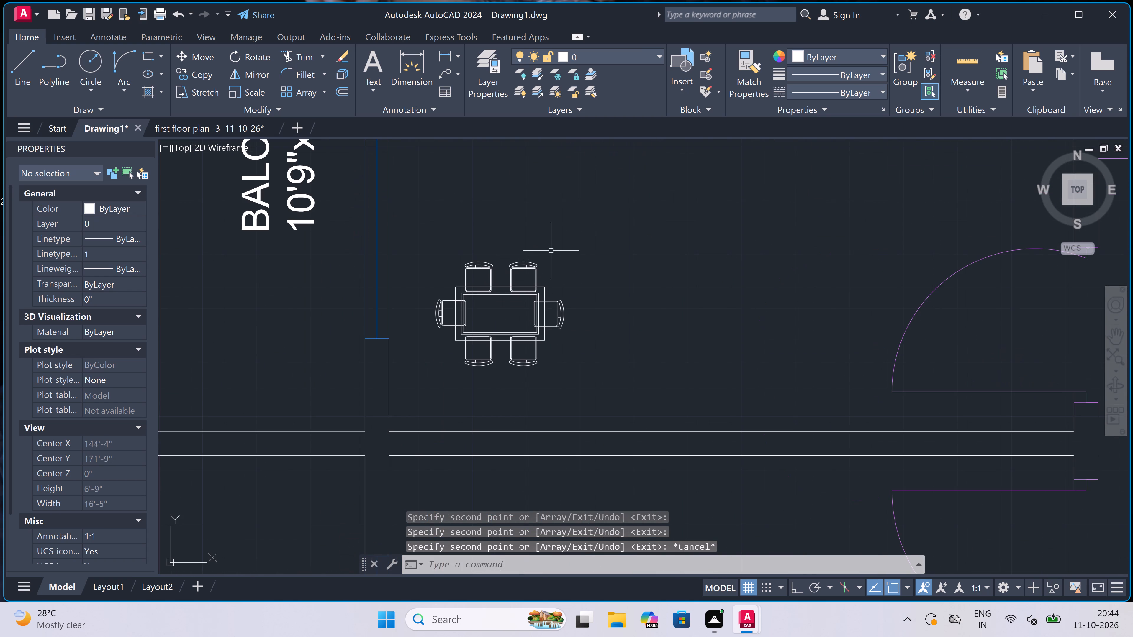
left_click(597, 249)
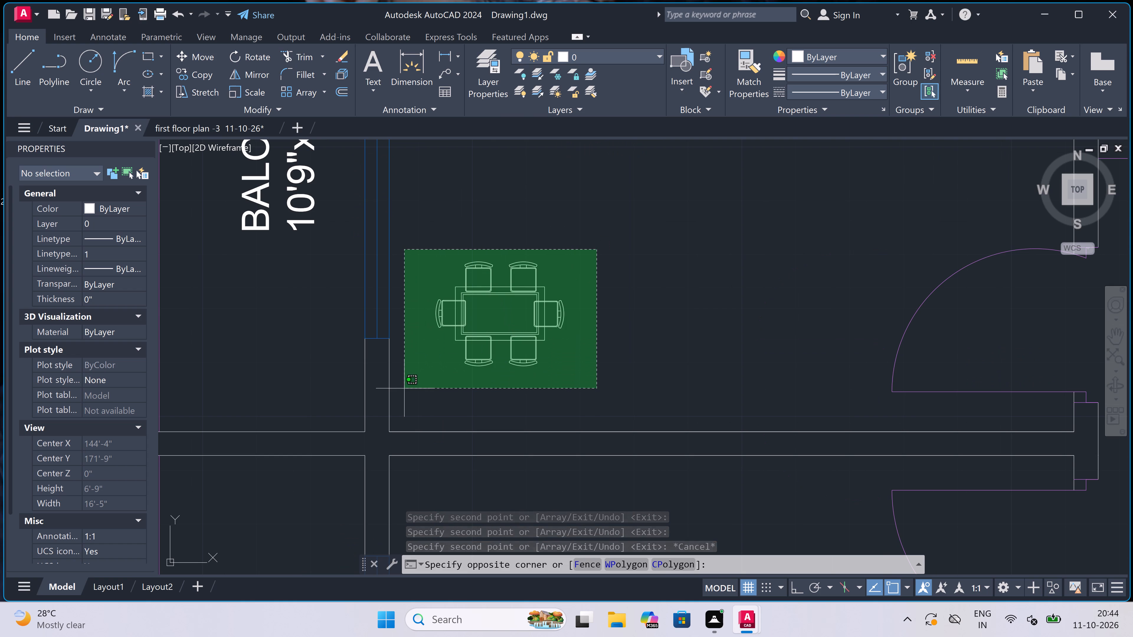
left_click(412, 385)
key("Delete")
Delete the loose source dining set lying outside the plan, west of the balconies.
scroll(644, 313, "down", 4)
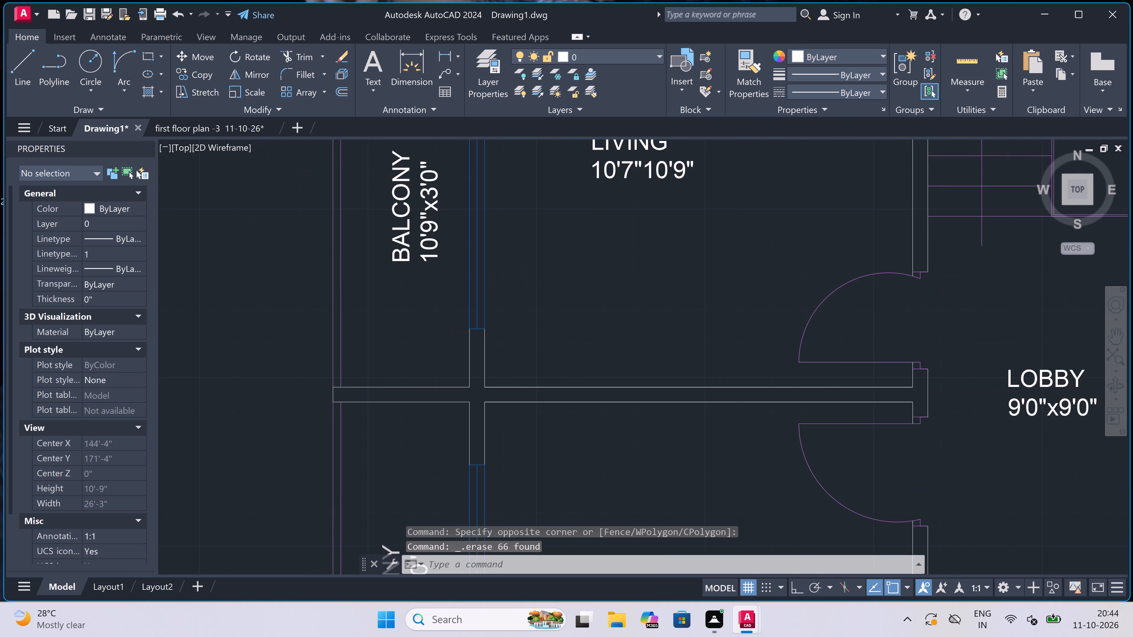
scroll(485, 330, "up", 1)
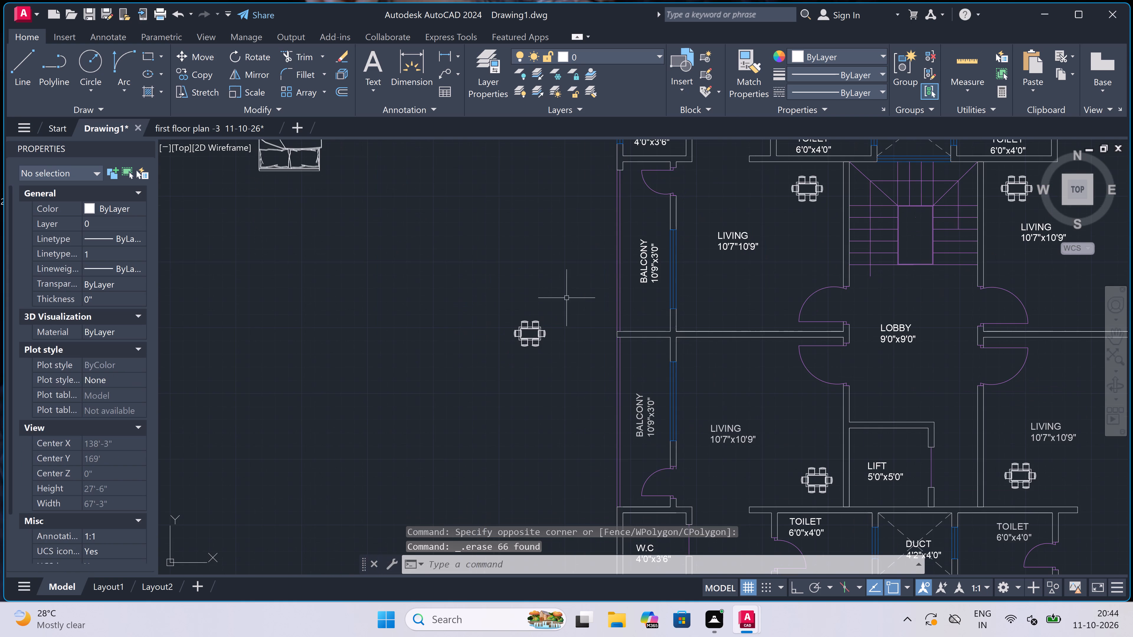
left_click_drag(588, 297, 584, 305)
left_click(441, 407)
key("Delete")
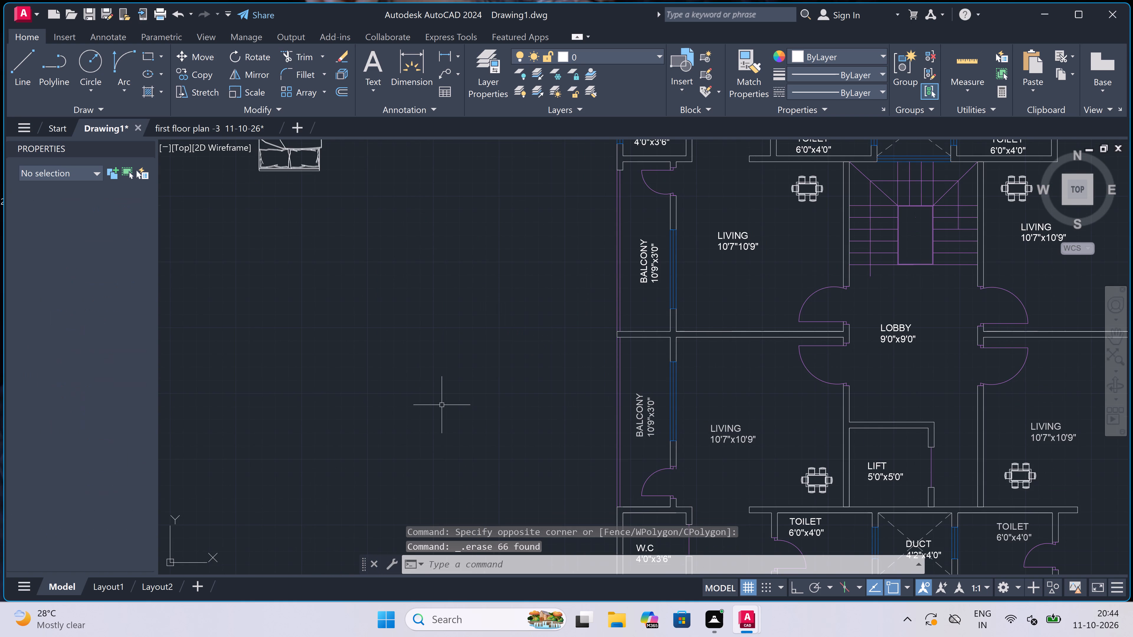
Rotate the loose WC west of the plan 270 degrees about its tank's back edge midpoint, with ortho on, so the tank faces east.
scroll(451, 403, "down", 3)
scroll(479, 247, "up", 2)
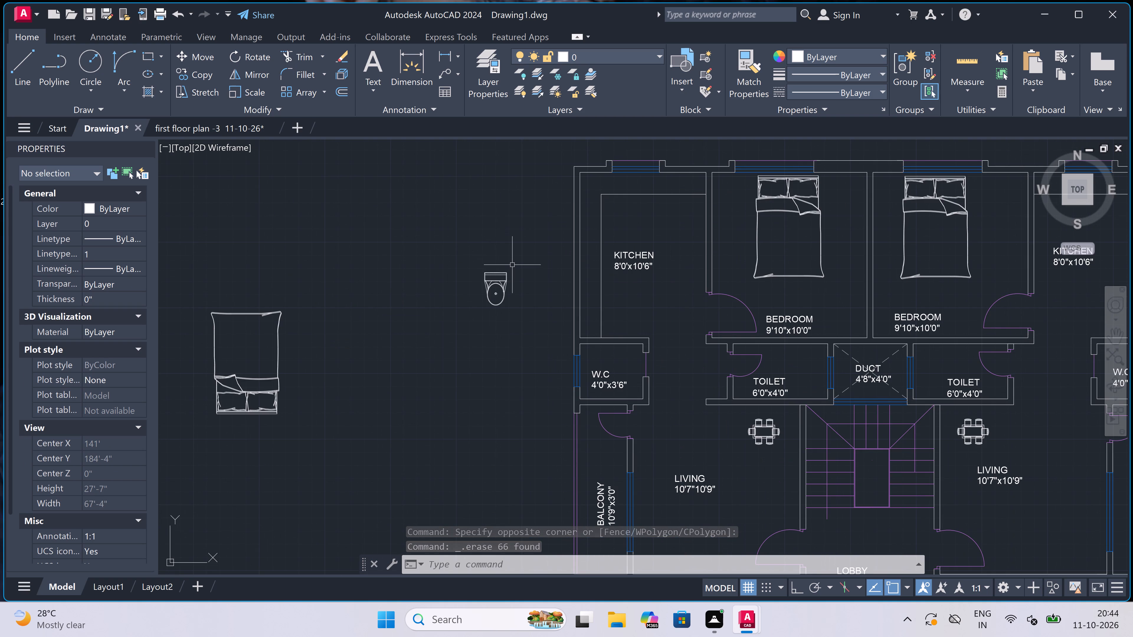
scroll(523, 257, "down", 1)
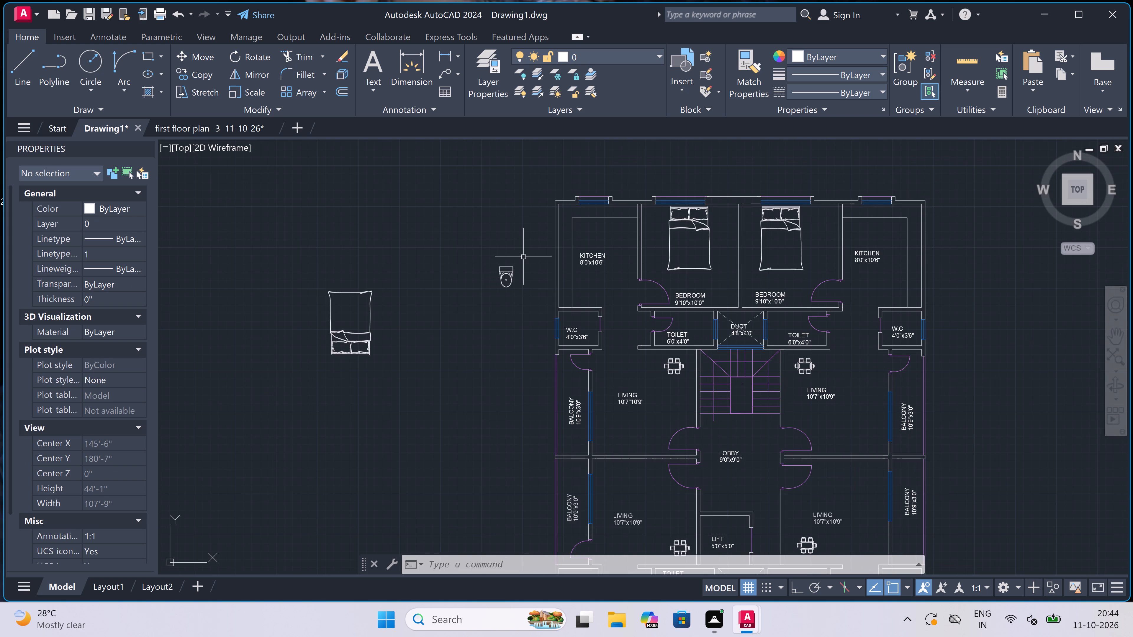
scroll(524, 257, "down", 1)
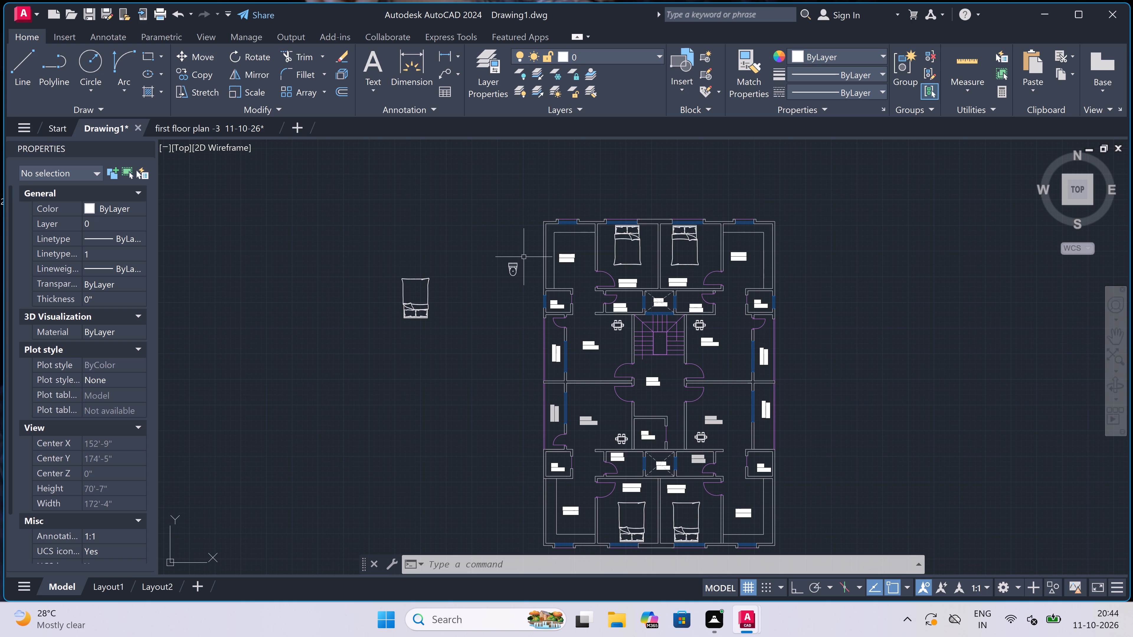
scroll(524, 257, "up", 2)
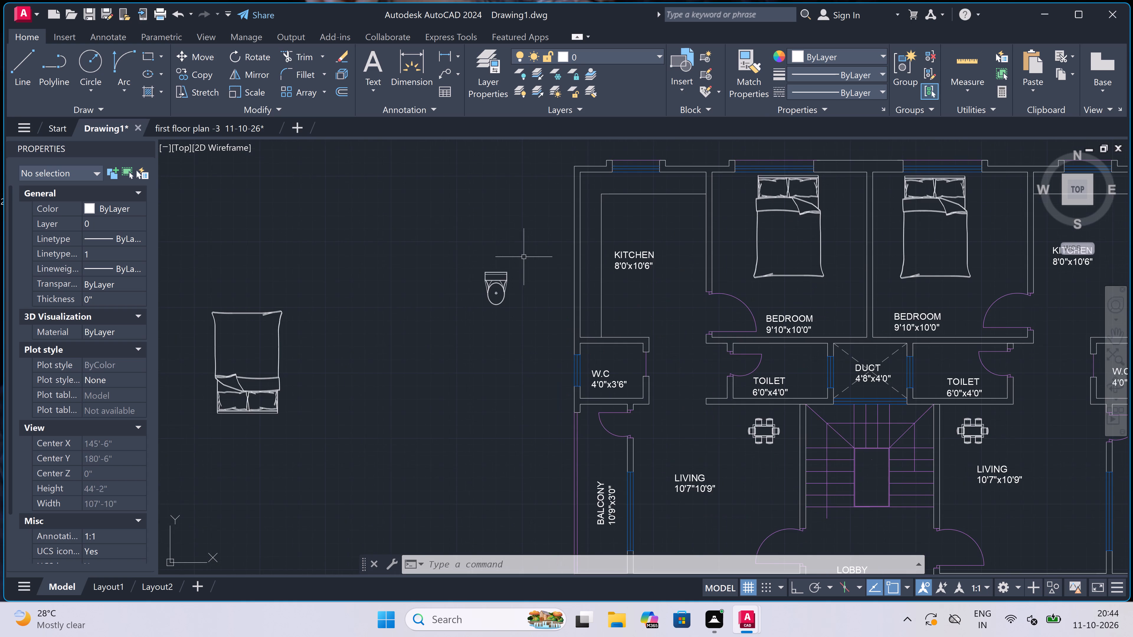
scroll(524, 257, "up", 2)
left_click_drag(524, 257, 519, 265)
left_click(304, 480)
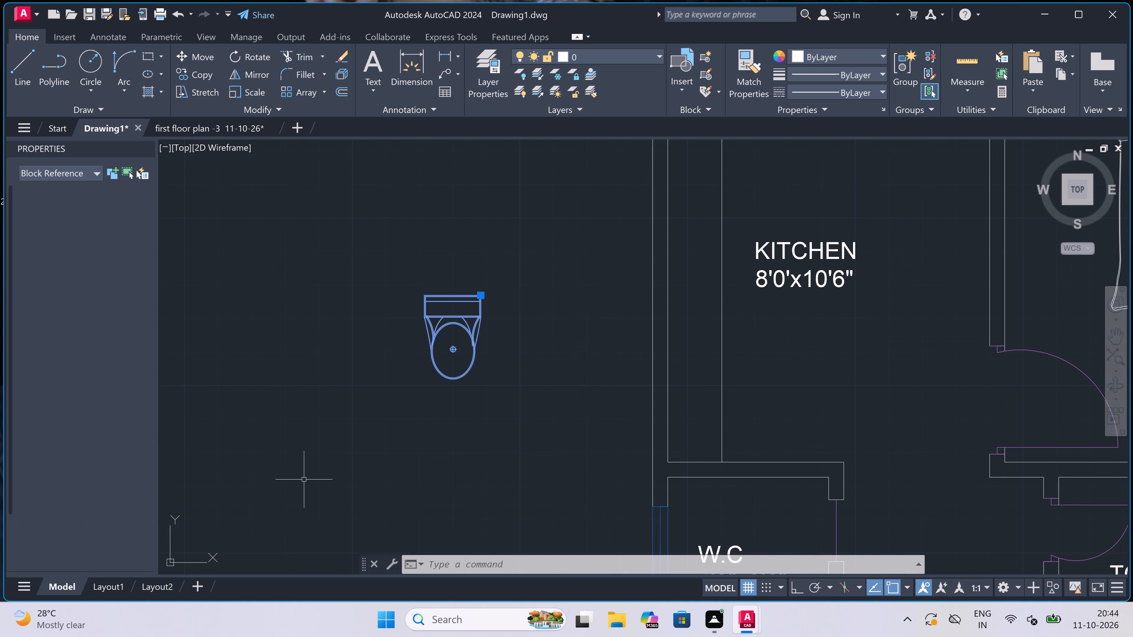
left_click(258, 49)
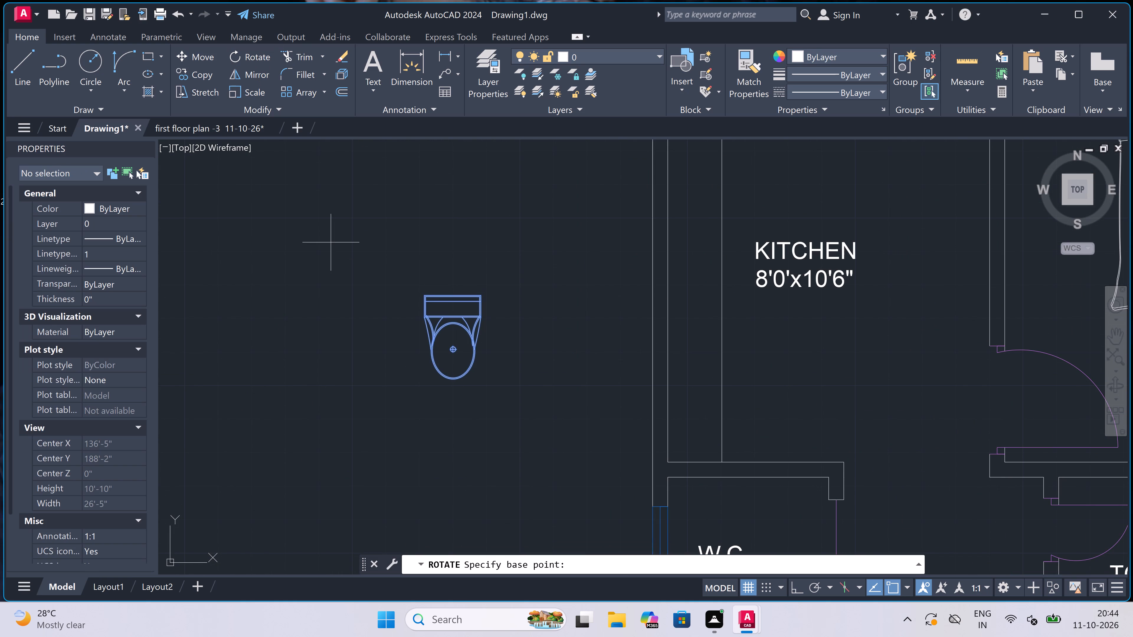
left_click(450, 296)
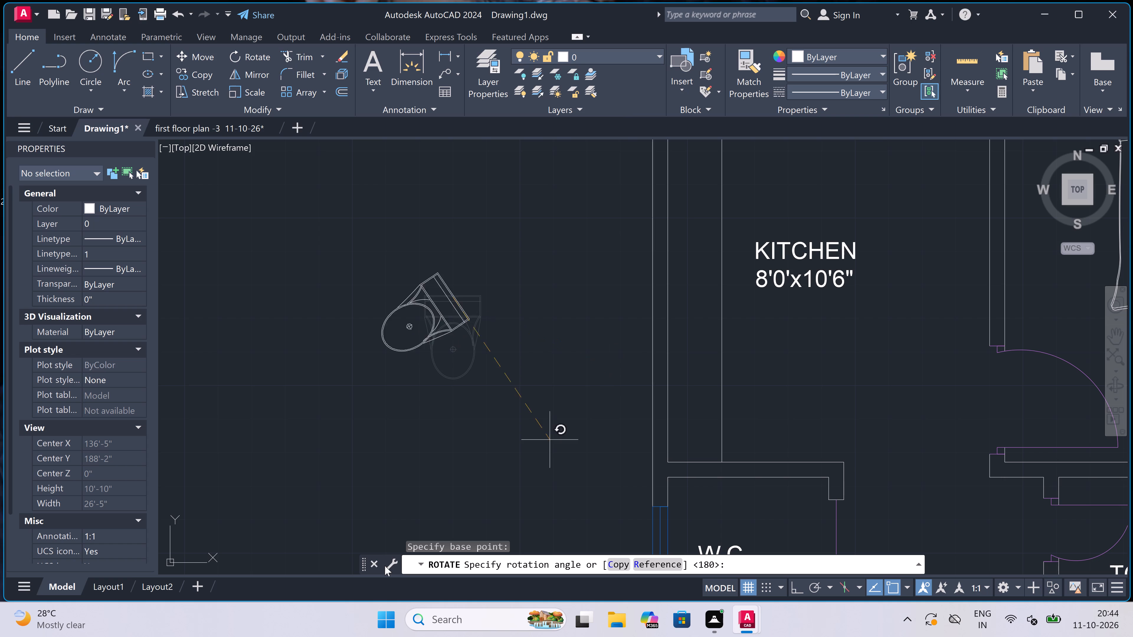
key("F8")
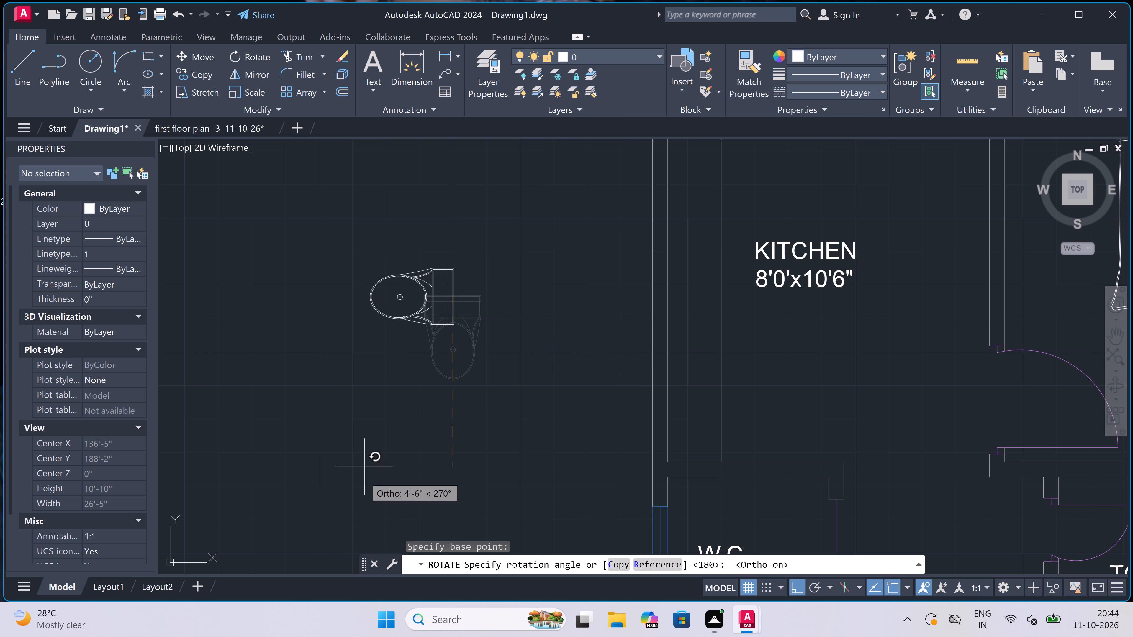
left_click(392, 386)
Copy the rotated WC from its tank's back edge into both western 6'0"x4'0" toilets, against the duct windows, with ortho off.
left_click(429, 273)
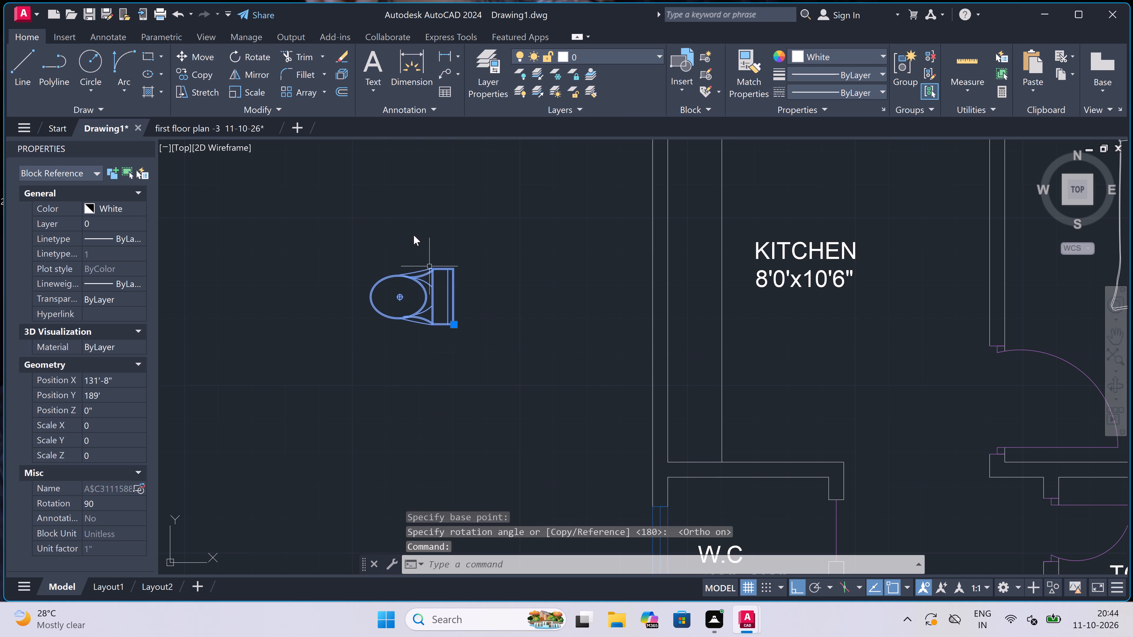
left_click(194, 72)
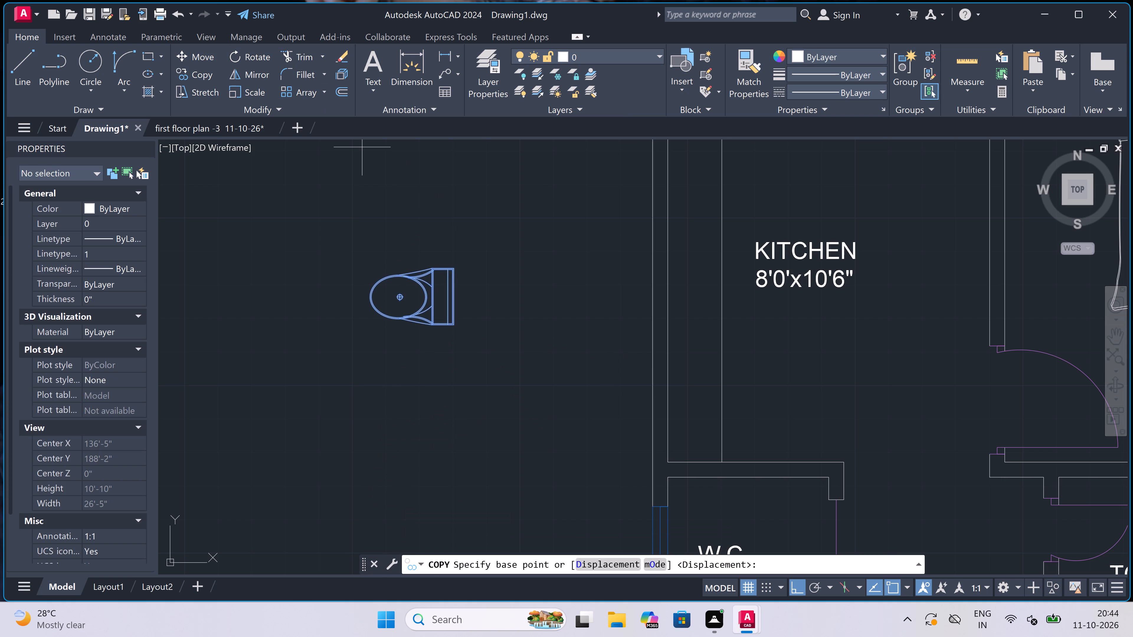
left_click(459, 297)
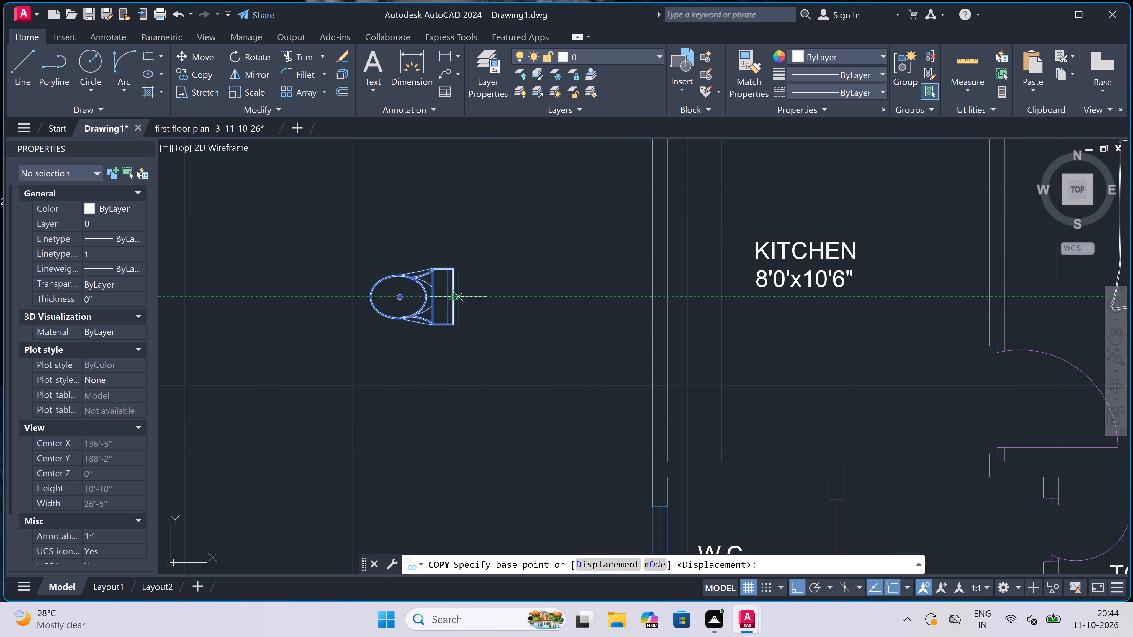
key("F8")
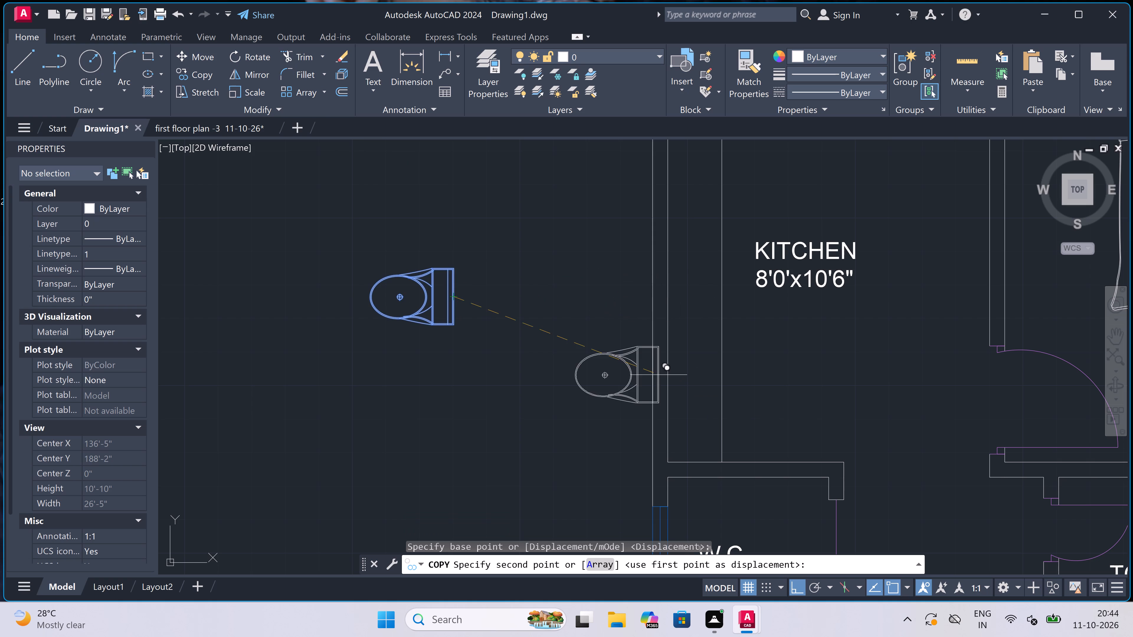
scroll(657, 375, "down", 3)
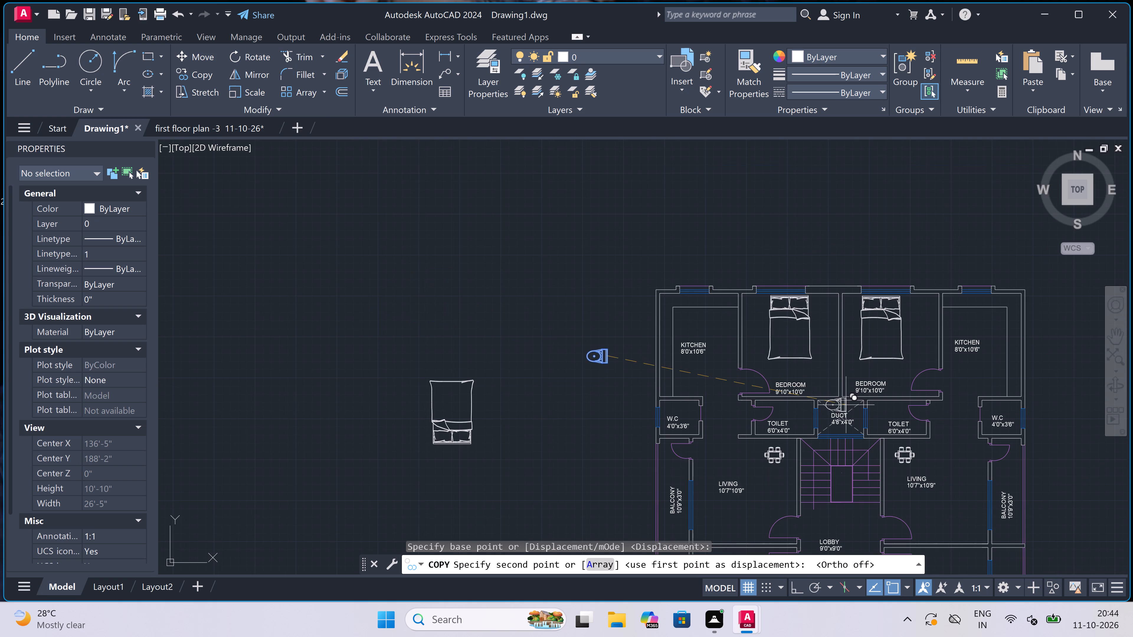
scroll(839, 417, "up", 4)
scroll(663, 426, "up", 2)
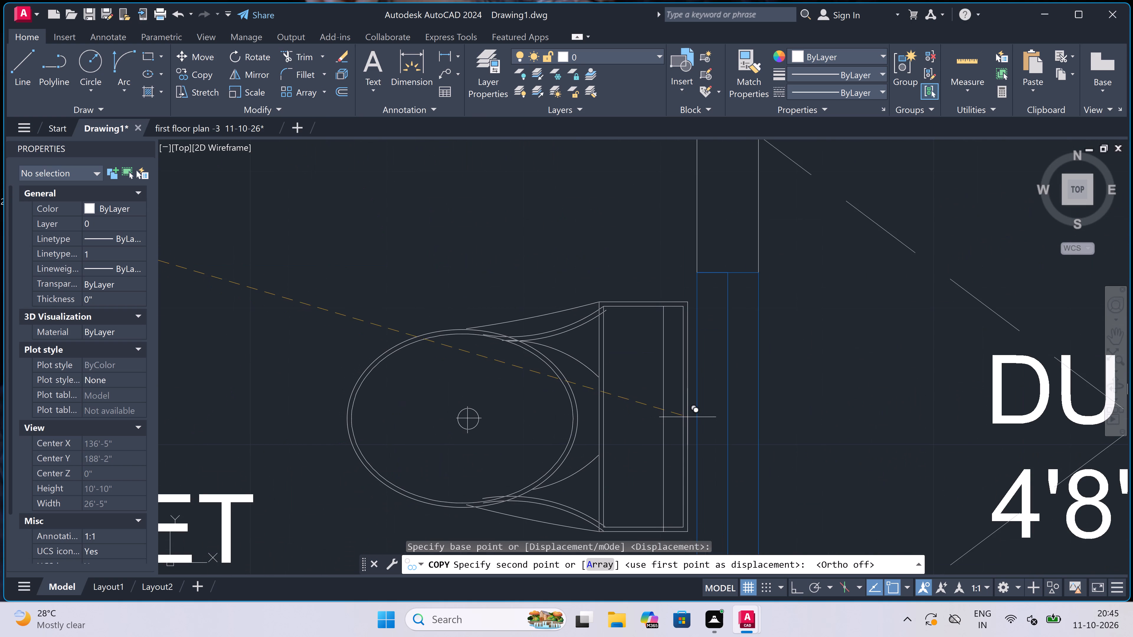
left_click_drag(687, 417, 666, 390)
scroll(602, 295, "down", 9)
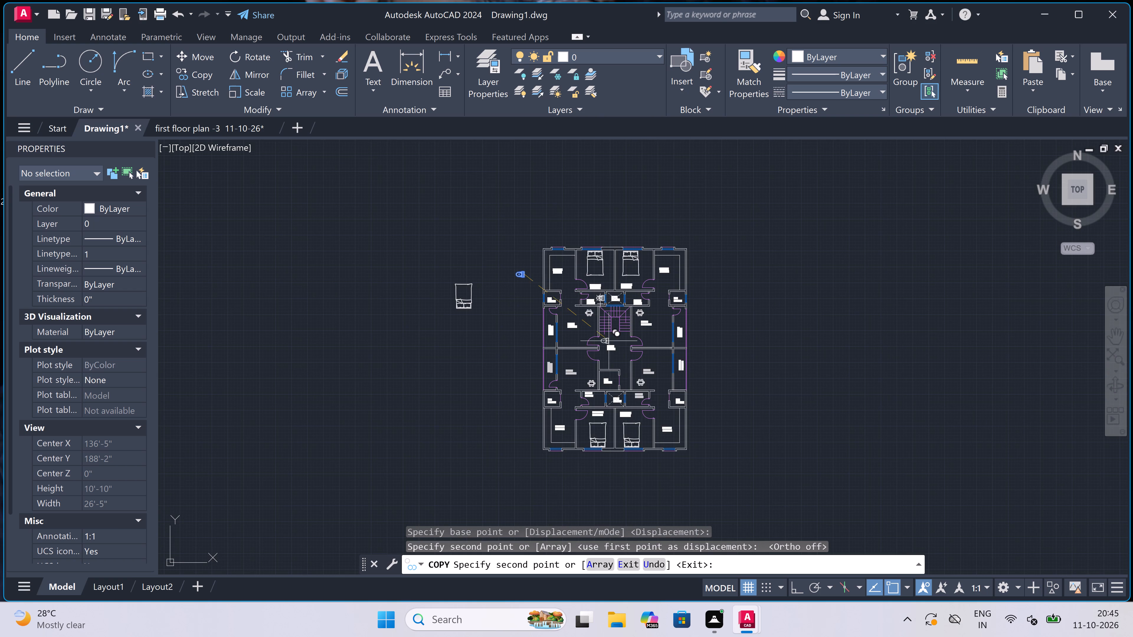
scroll(607, 399, "up", 8)
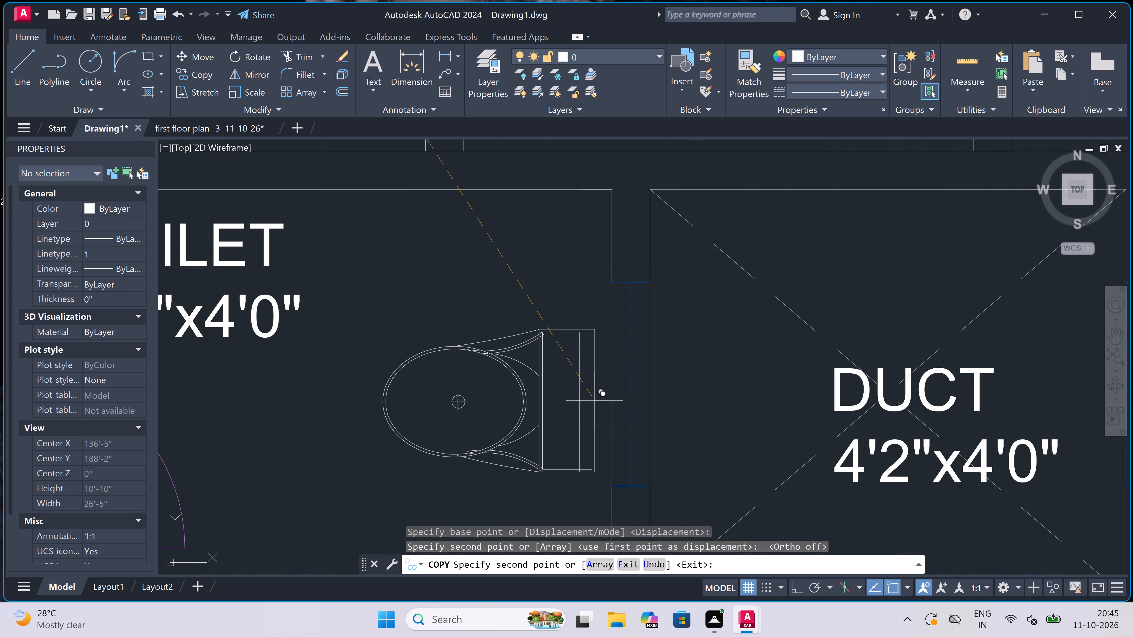
left_click(602, 390)
scroll(601, 392, "down", 5)
key("Escape")
Rotate the loose WC west of the plan 180 degrees about its bowl's centre, with ortho on, so the tank faces west.
scroll(601, 390, "down", 2)
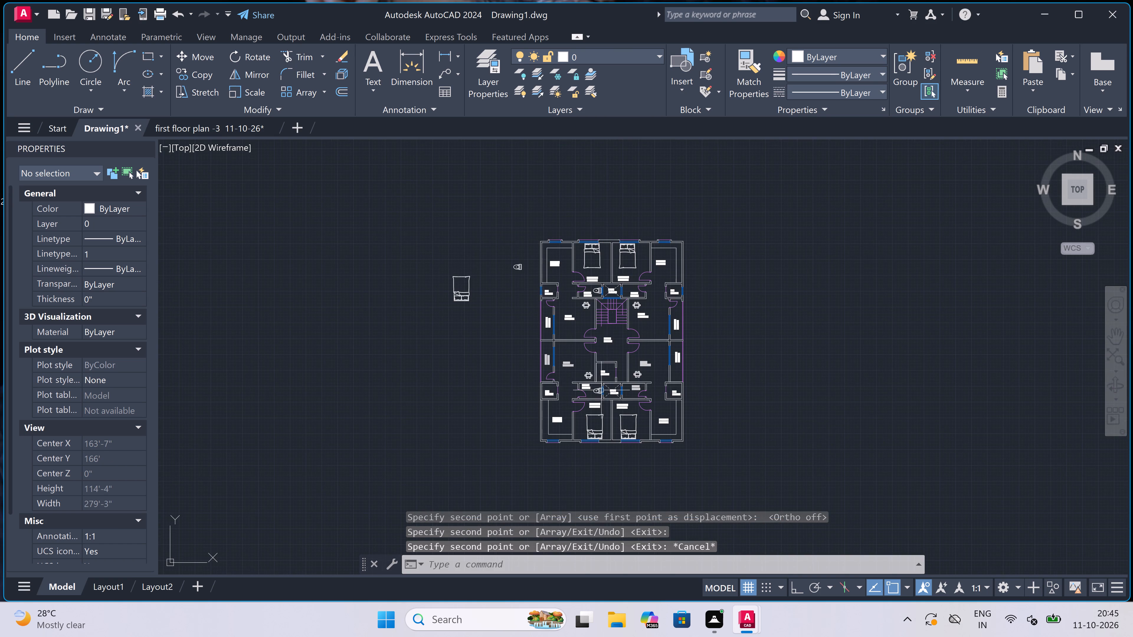
scroll(526, 249, "up", 4)
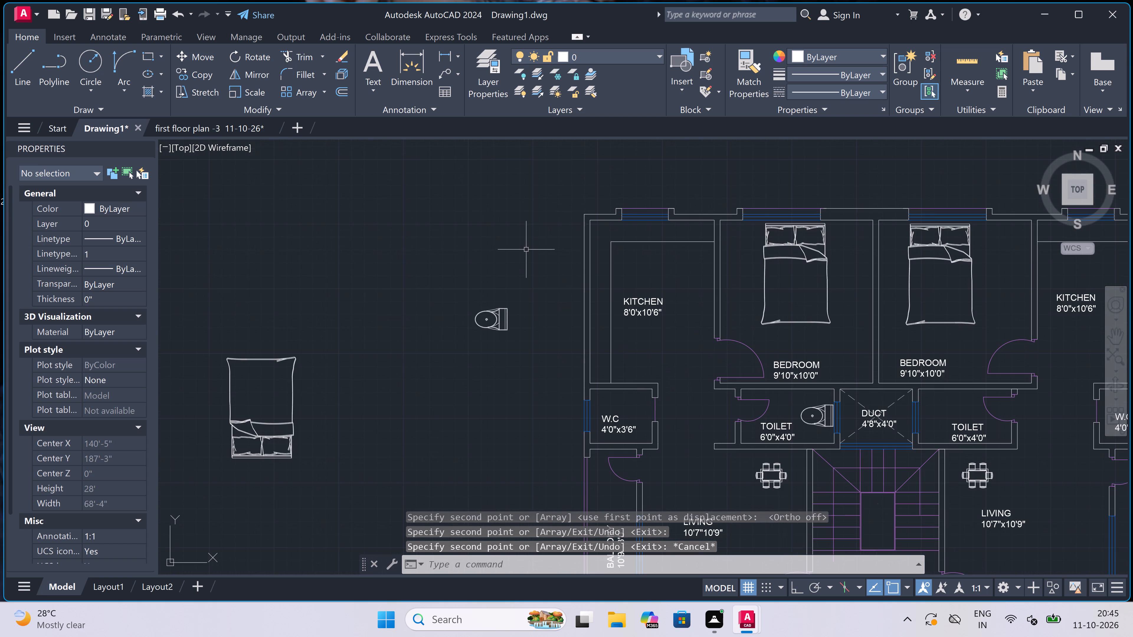
scroll(509, 319, "up", 2)
left_click_drag(536, 272, 533, 281)
left_click(359, 441)
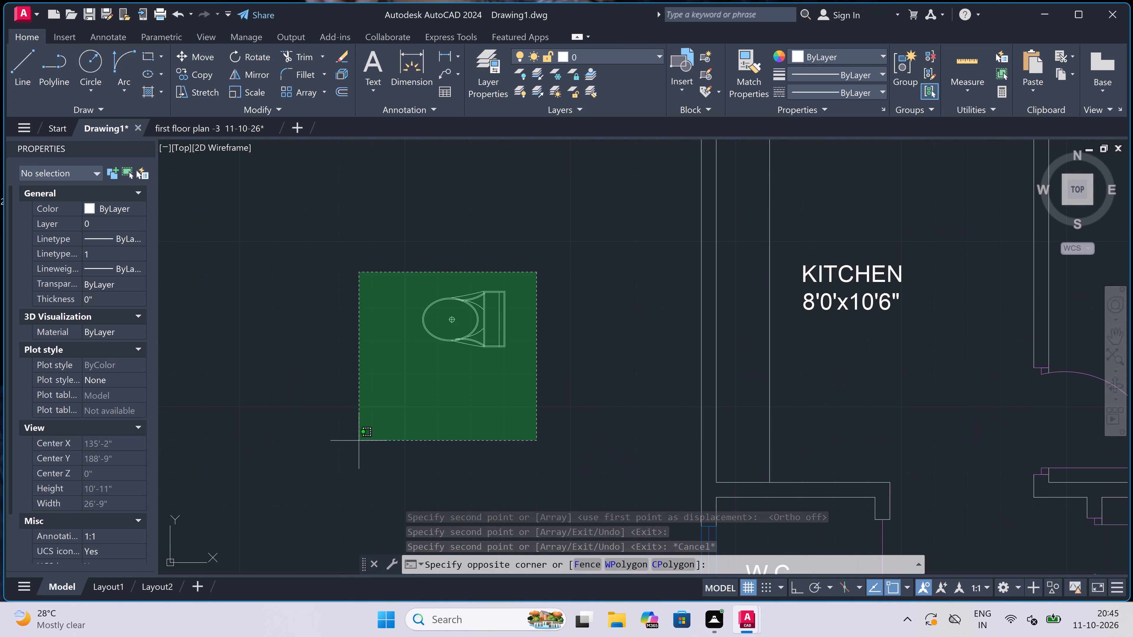
left_click(245, 55)
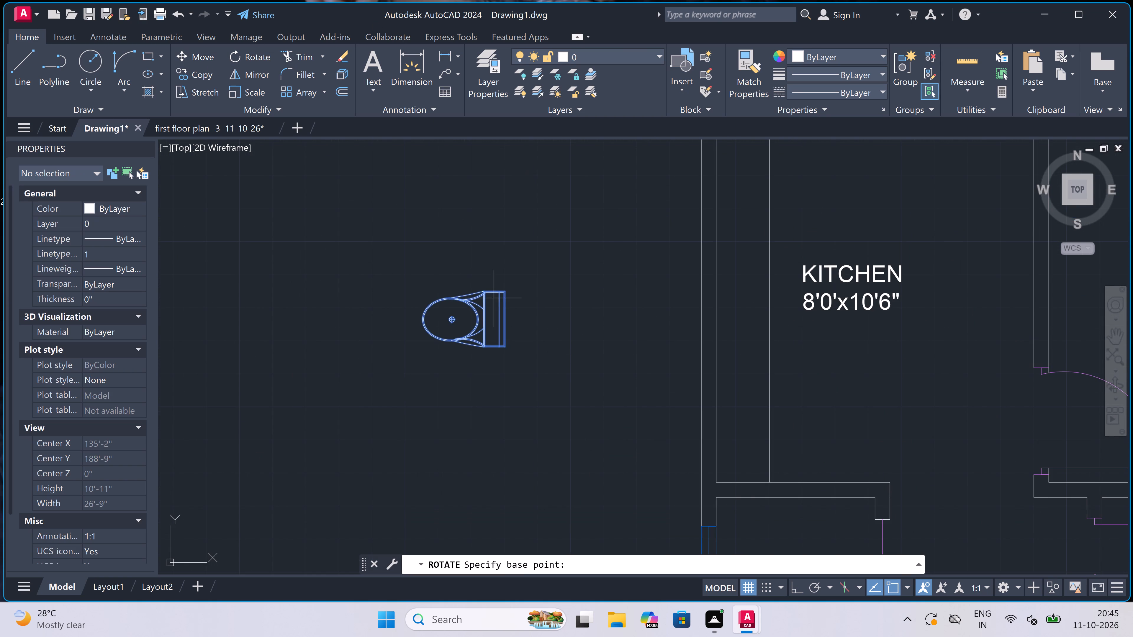
left_click(444, 321)
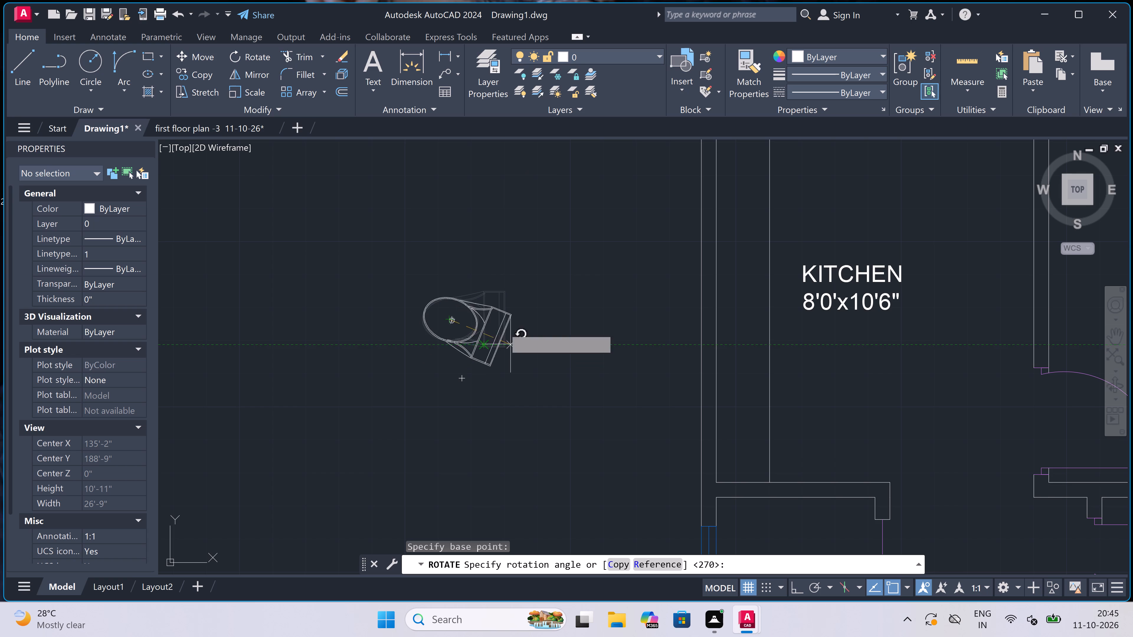
key("F8")
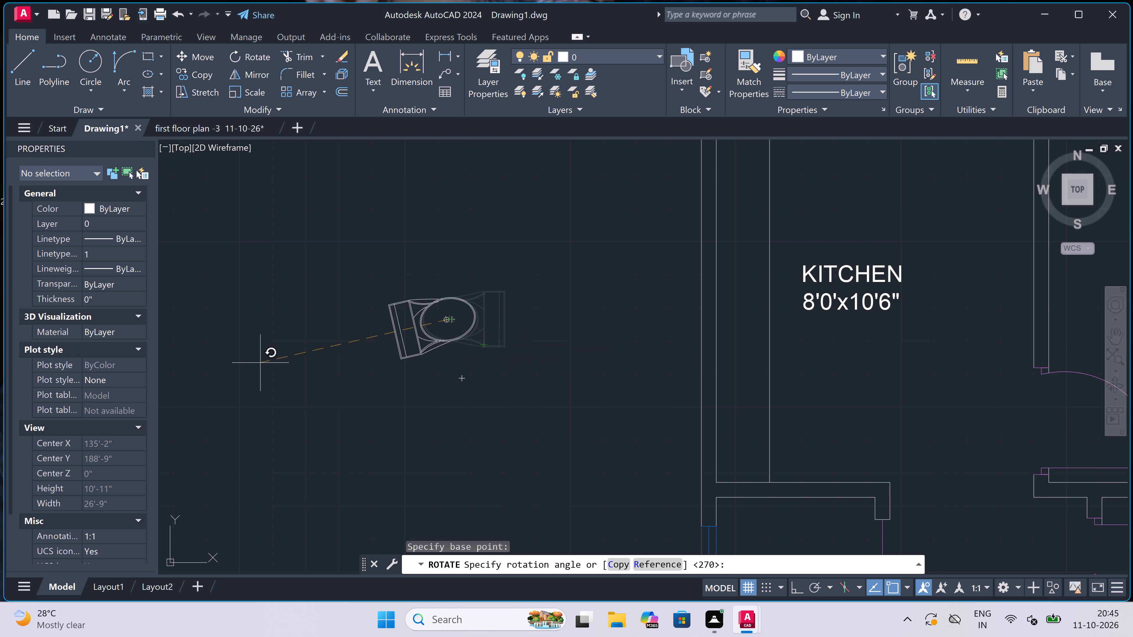
left_click(283, 312)
Copy the rotated WC from its tank's back edge, with ortho off, into the northeast toilet beside the 4'8"x4'0" duct's east window.
left_click(441, 312)
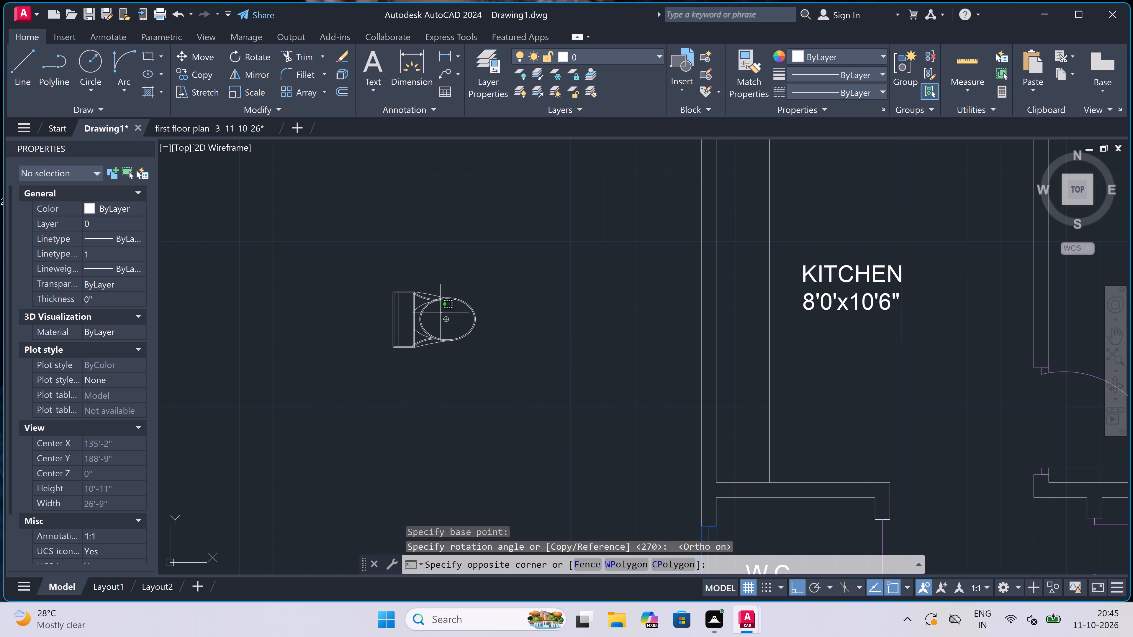
left_click(384, 351)
left_click(188, 69)
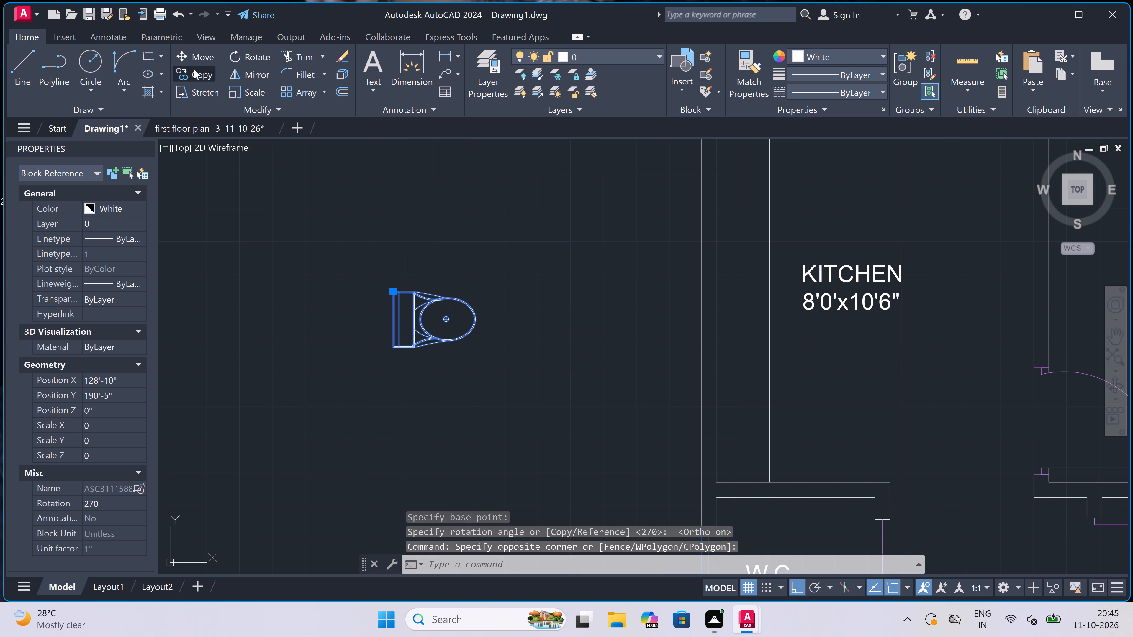
scroll(332, 331, "up", 3)
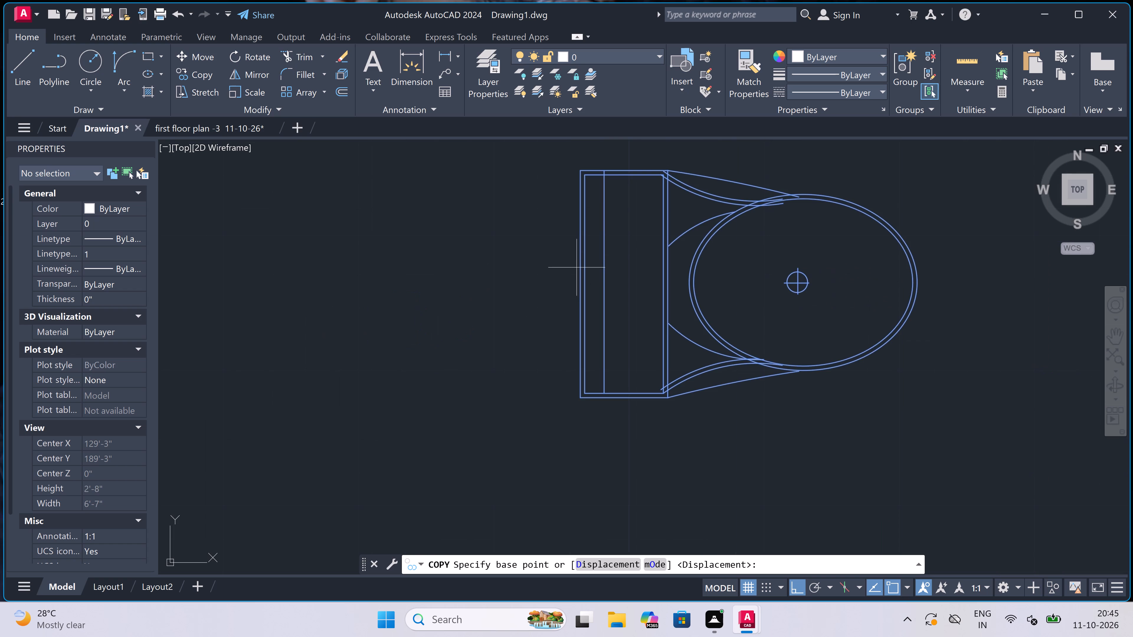
left_click(585, 273)
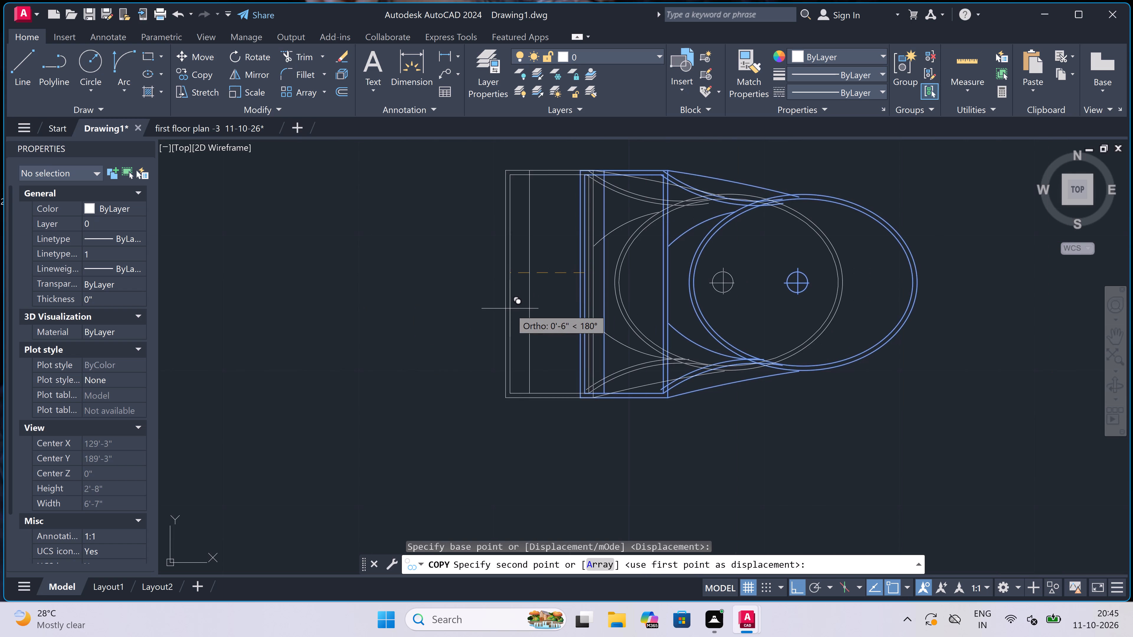
key("F8")
scroll(509, 307, "down", 8)
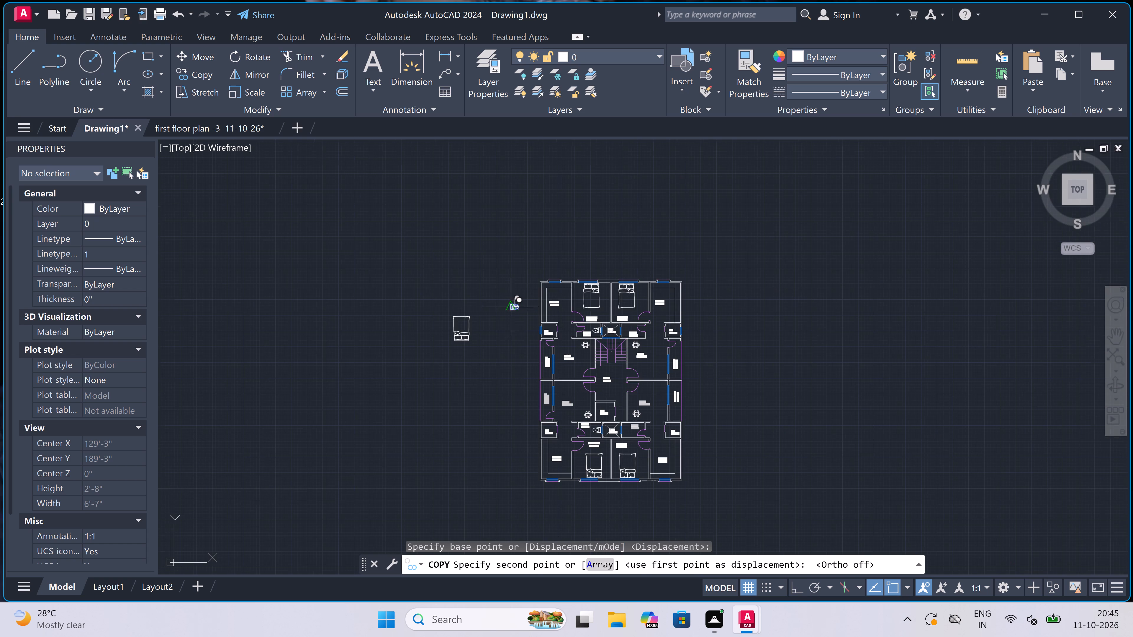
scroll(593, 316, "up", 4)
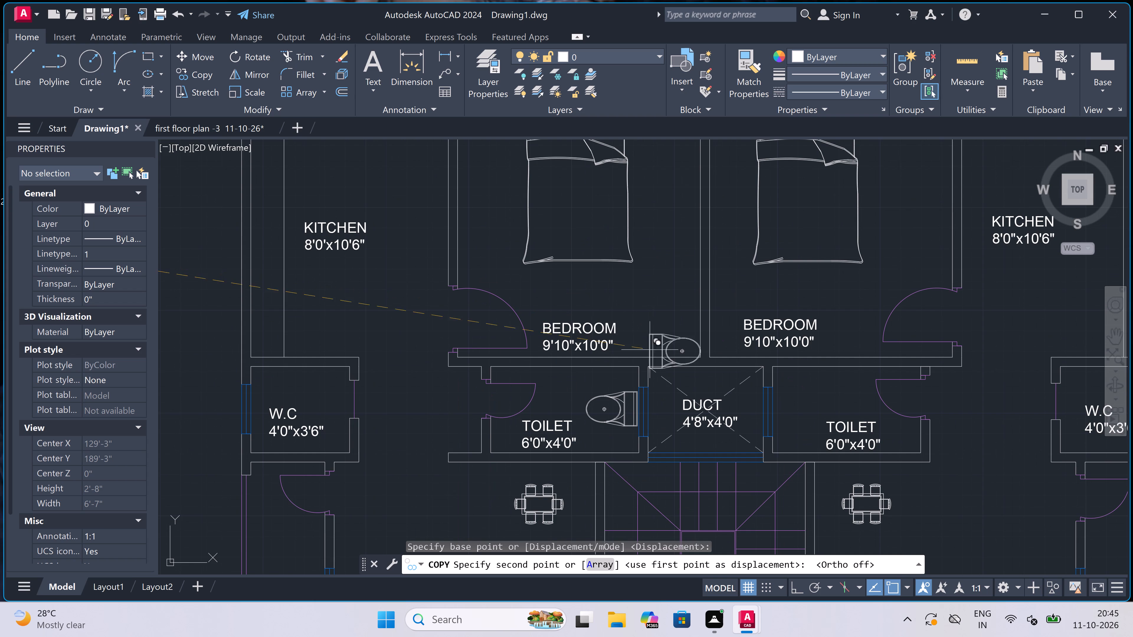
scroll(760, 401, "up", 3)
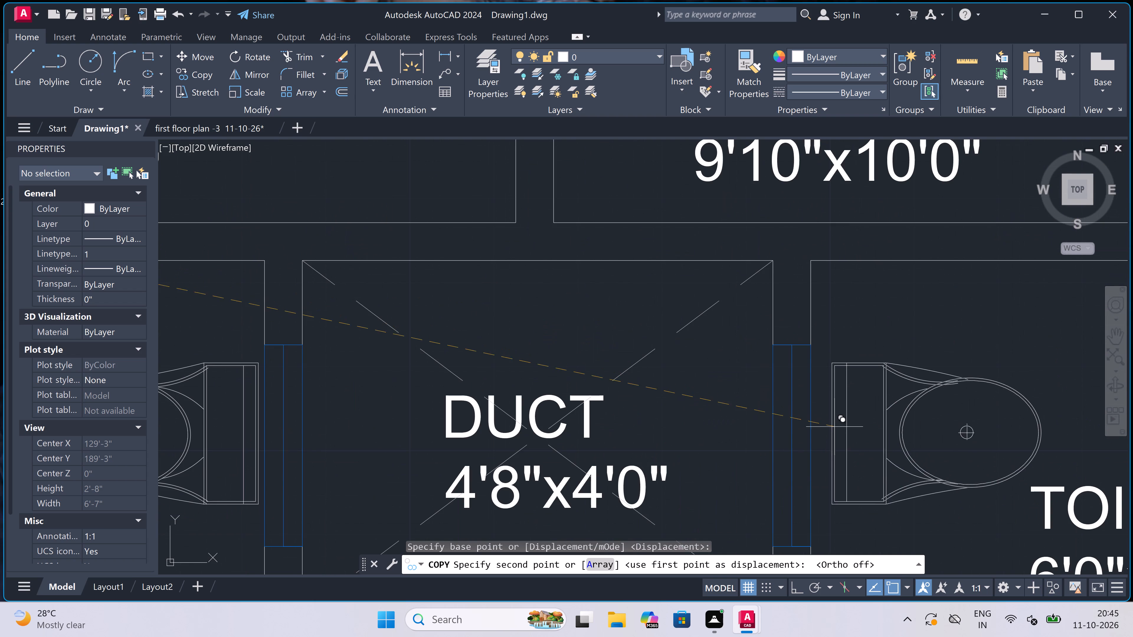
left_click(823, 437)
Place another copy of the WC in the southeast toilet, with its tank beside the 4'2"x4'0" duct's east window.
scroll(585, 272, "down", 3)
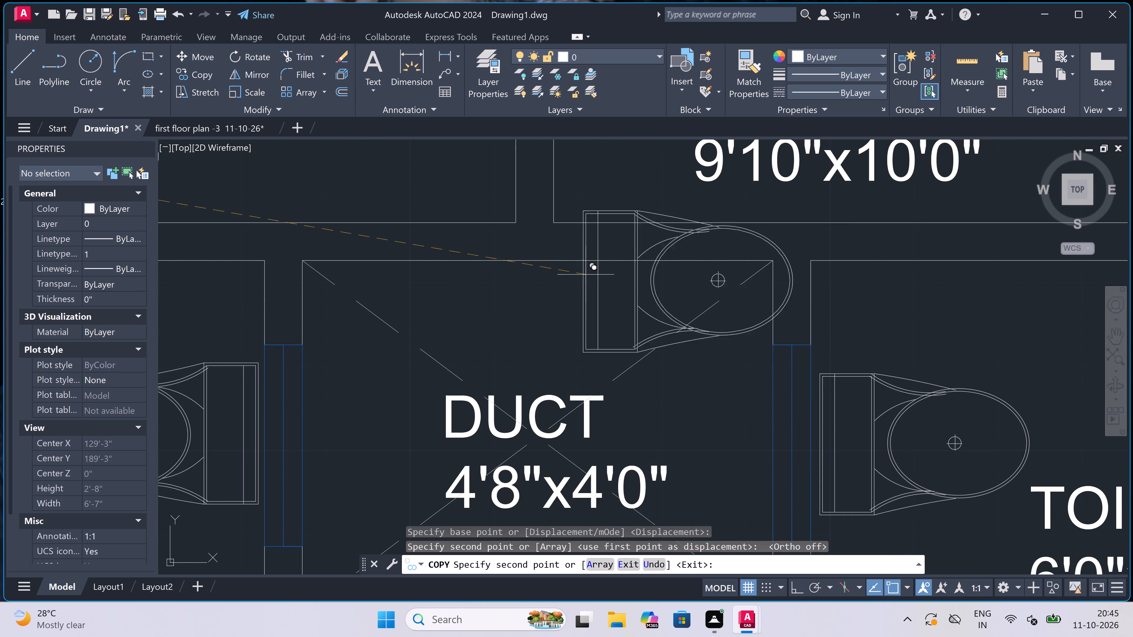
scroll(584, 272, "down", 5)
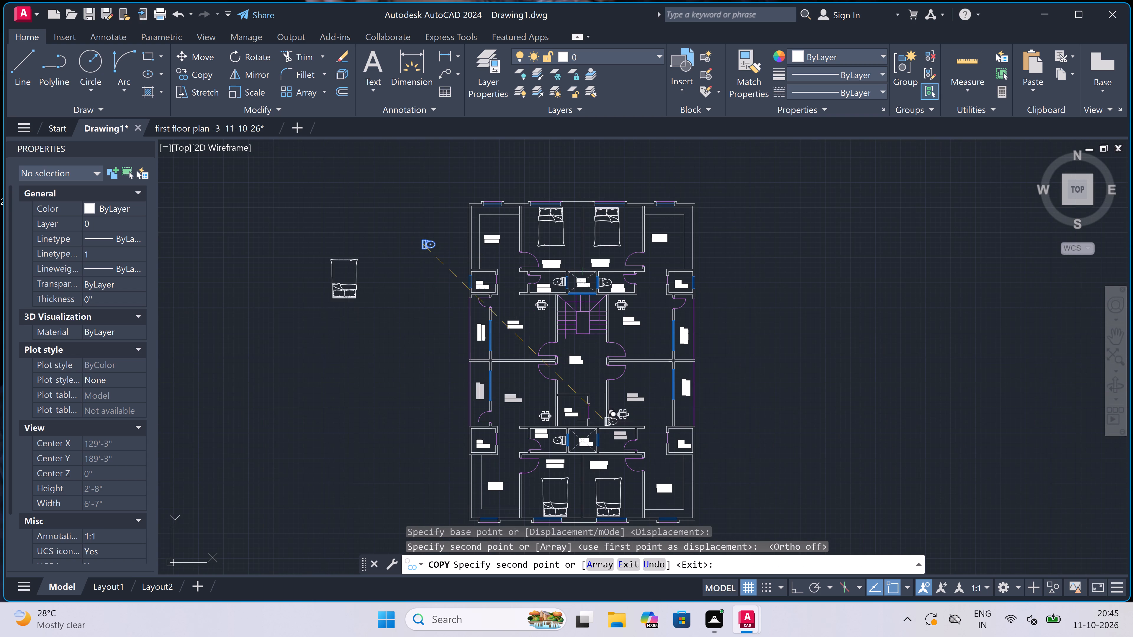
scroll(604, 443, "up", 7)
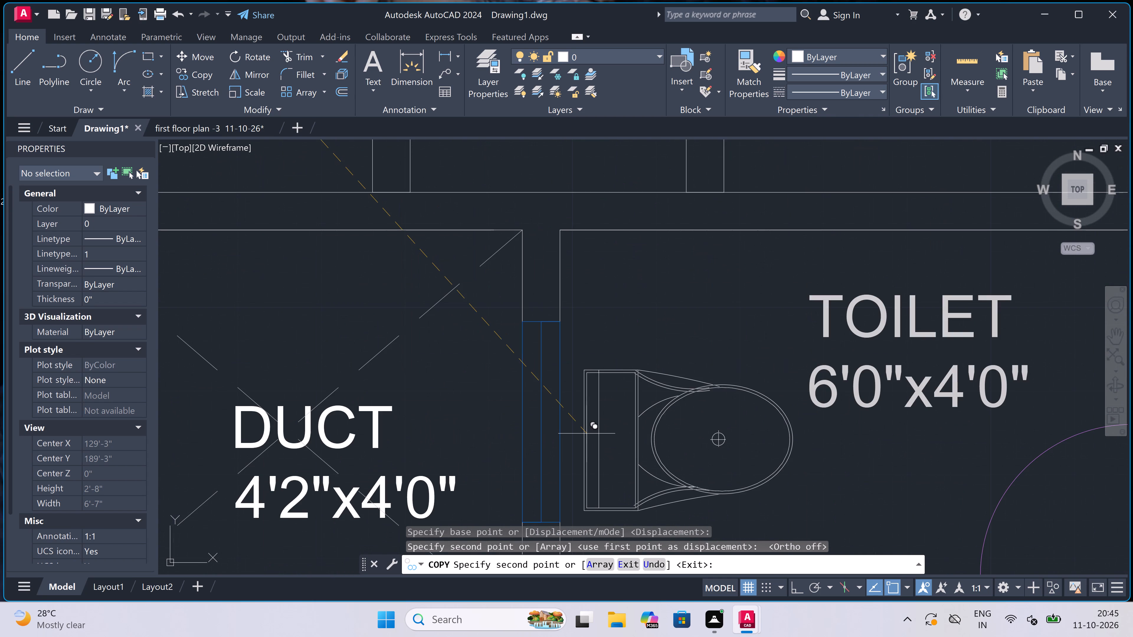
left_click(576, 421)
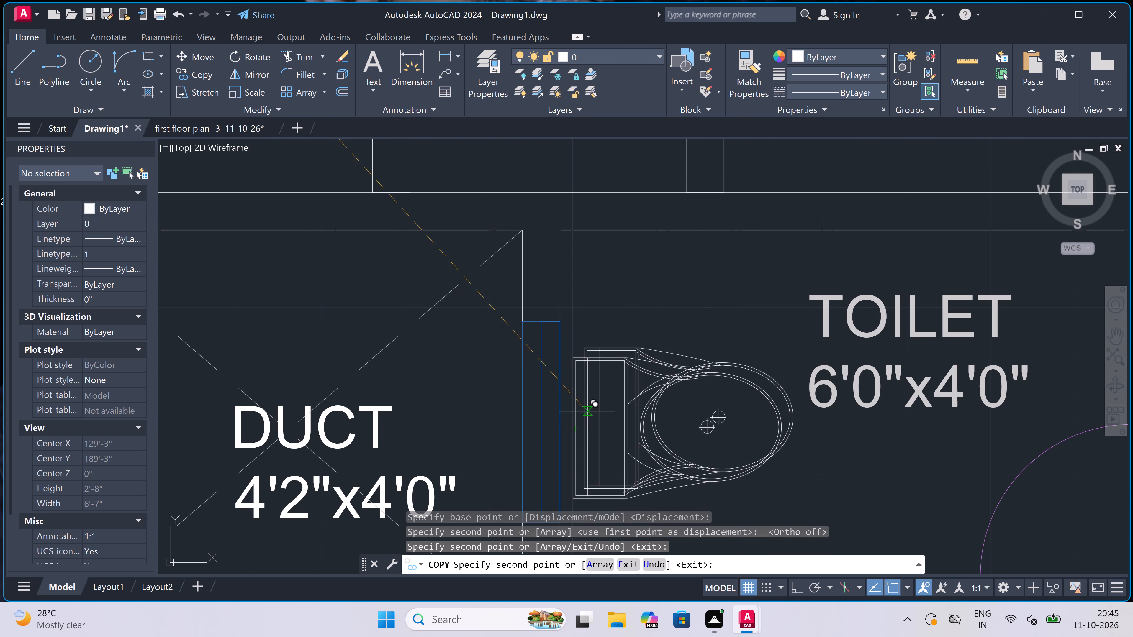
key("Escape")
Delete the loose source bed and WC lying outside the plan, to its west.
scroll(638, 370, "down", 3)
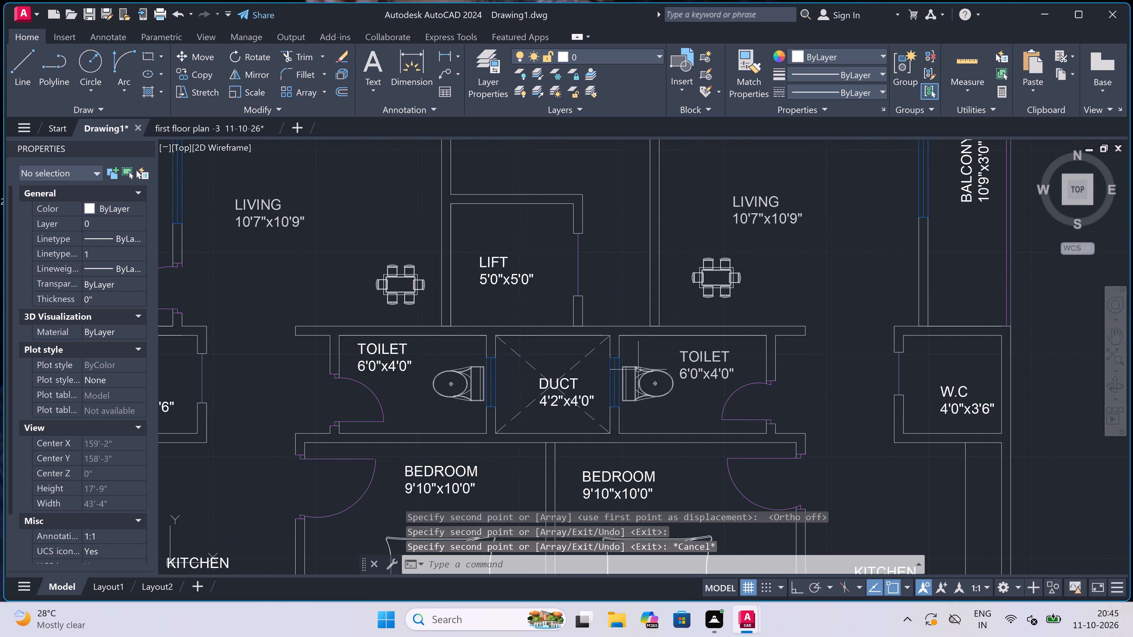
scroll(638, 370, "down", 2)
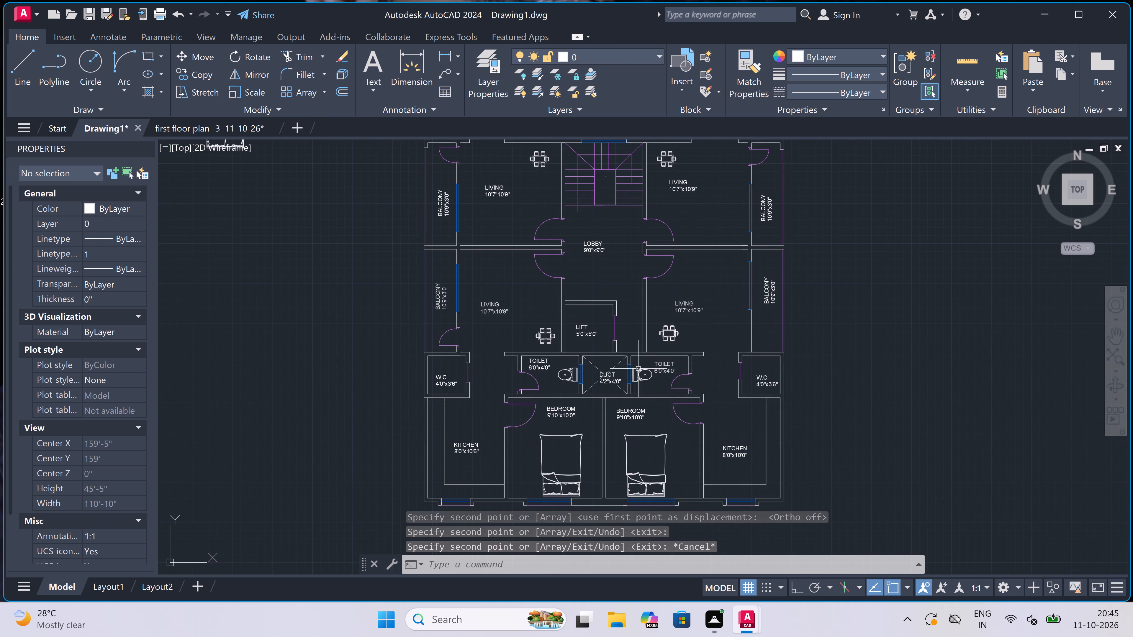
scroll(638, 369, "down", 2)
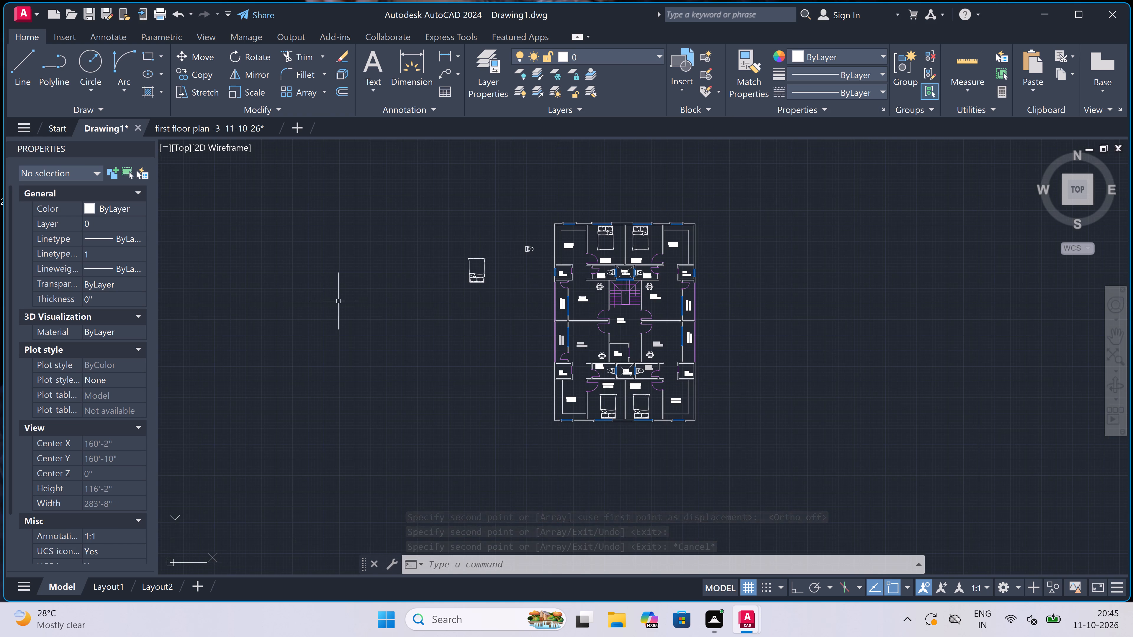
scroll(503, 241, "up", 3)
left_click(641, 223)
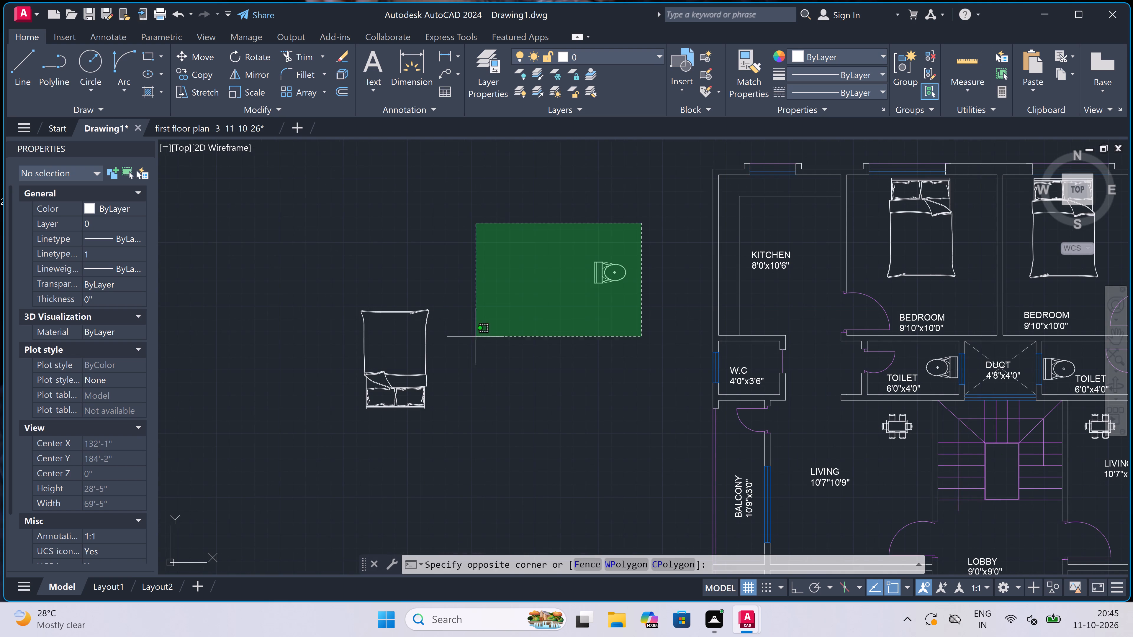
left_click(258, 454)
key("Delete")
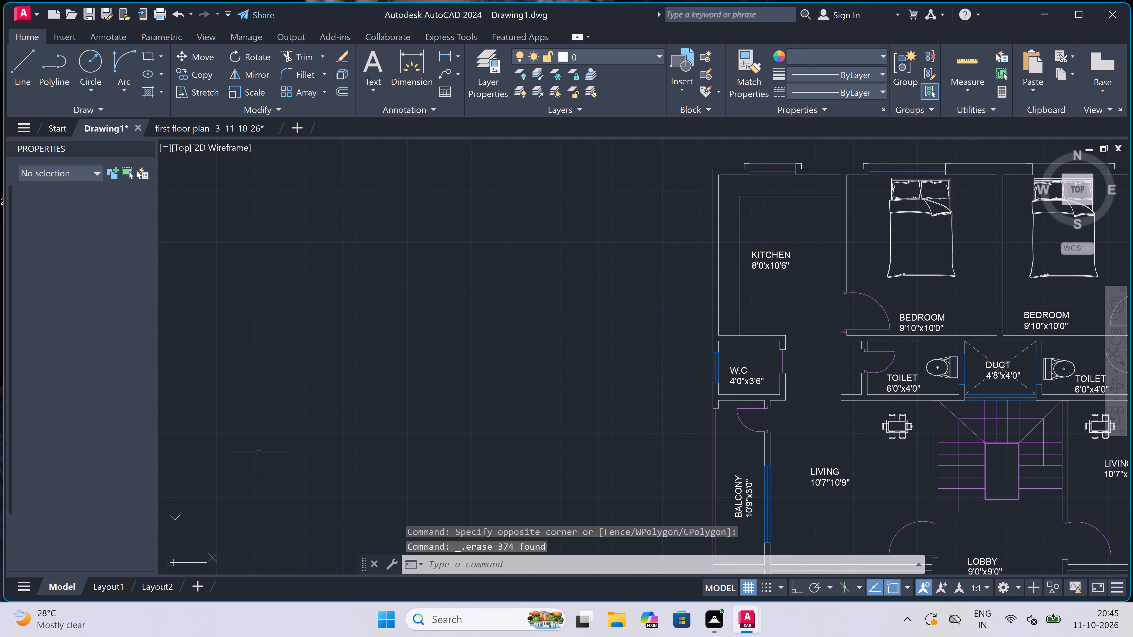
scroll(403, 372, "down", 3)
scroll(448, 354, "up", 1)
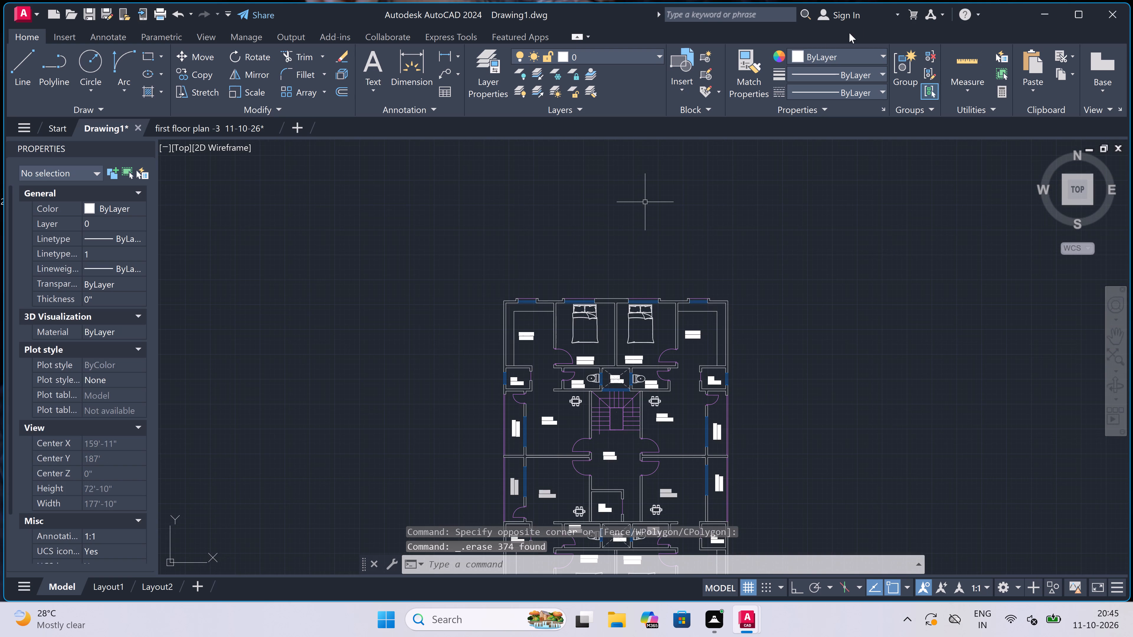
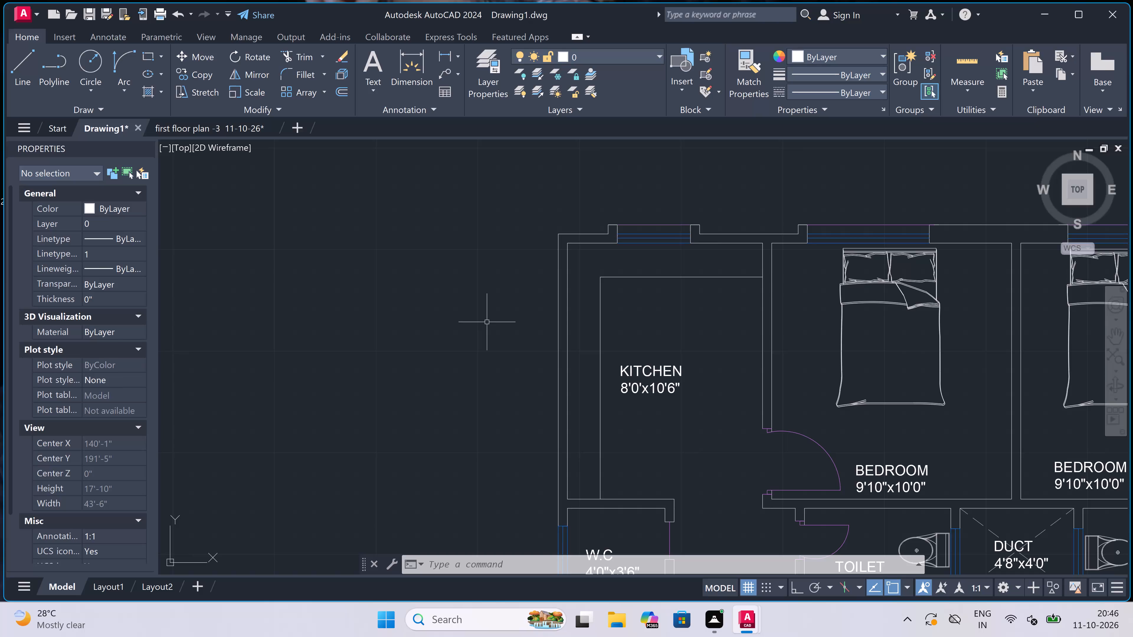
Start a hatch with the ANSI32 pattern and fill the northwest kitchen's outer walls and the wall between that kitchen and the bedroom.
key("h")
key("space")
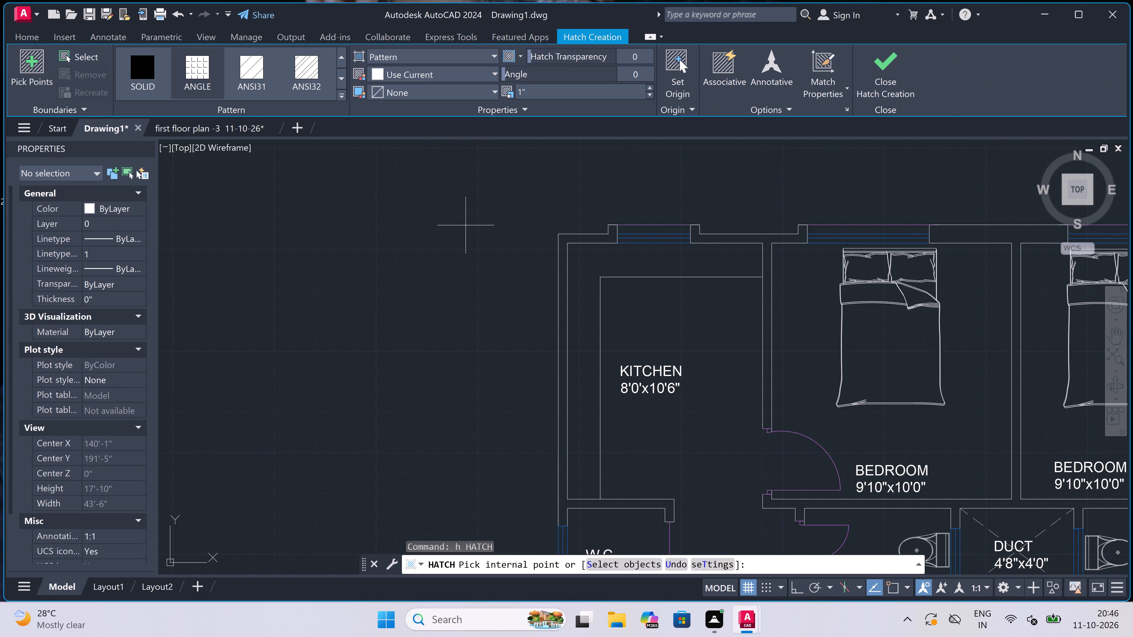
left_click(309, 72)
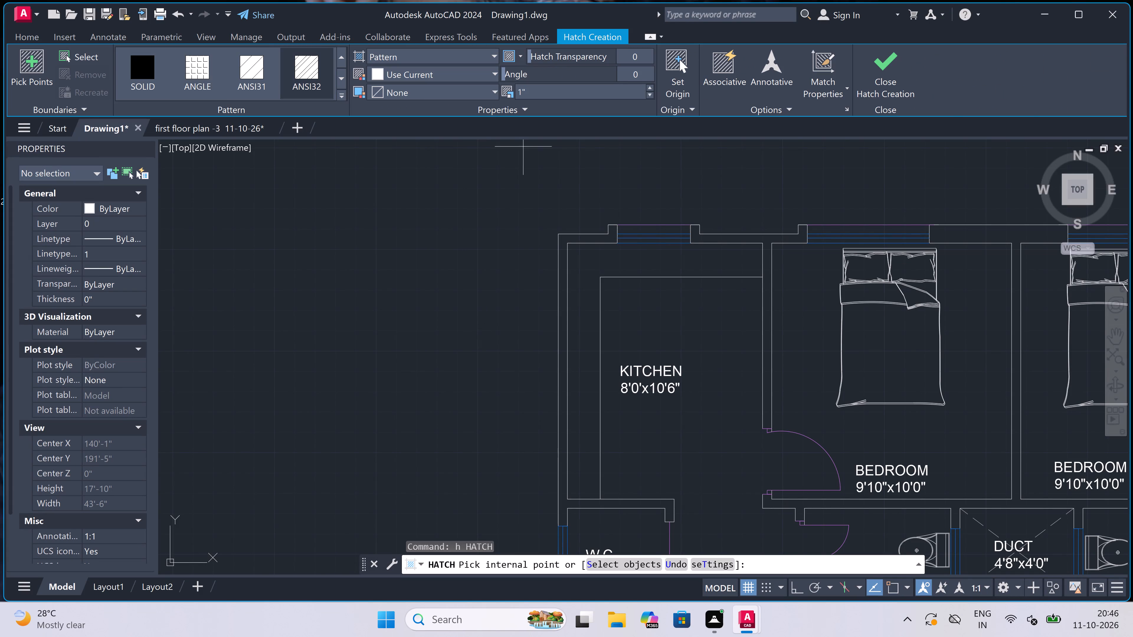
left_click(563, 279)
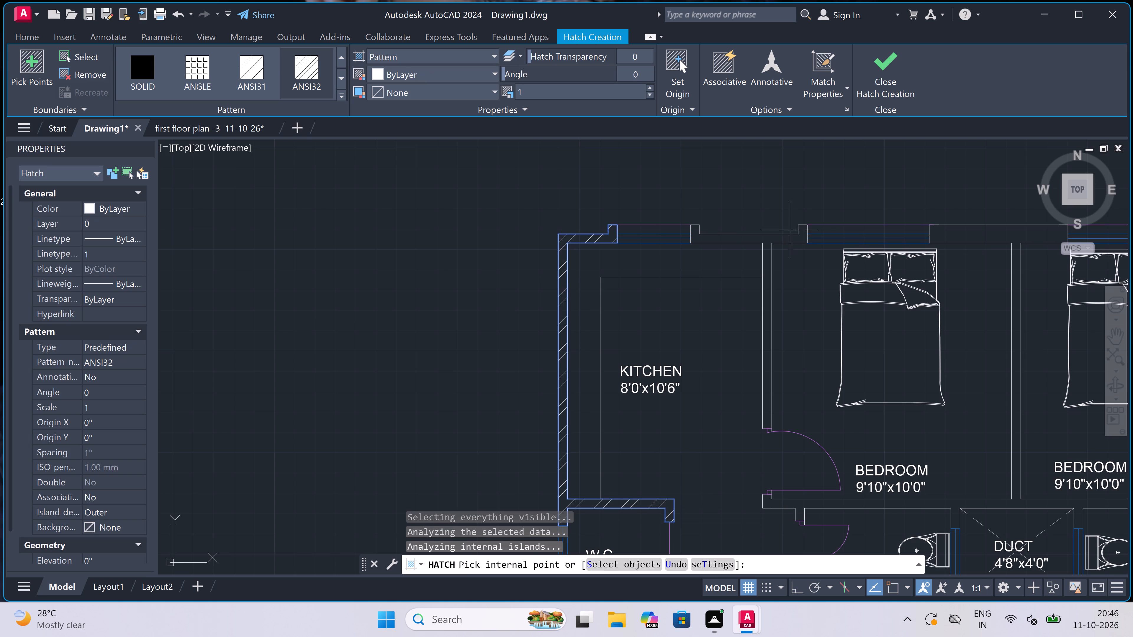
left_click(774, 237)
Hatch the wall between the two north bedrooms with their south wall, the northeast bedroom–kitchen wall and the northeast kitchen's outer walls.
scroll(527, 271, "down", 3)
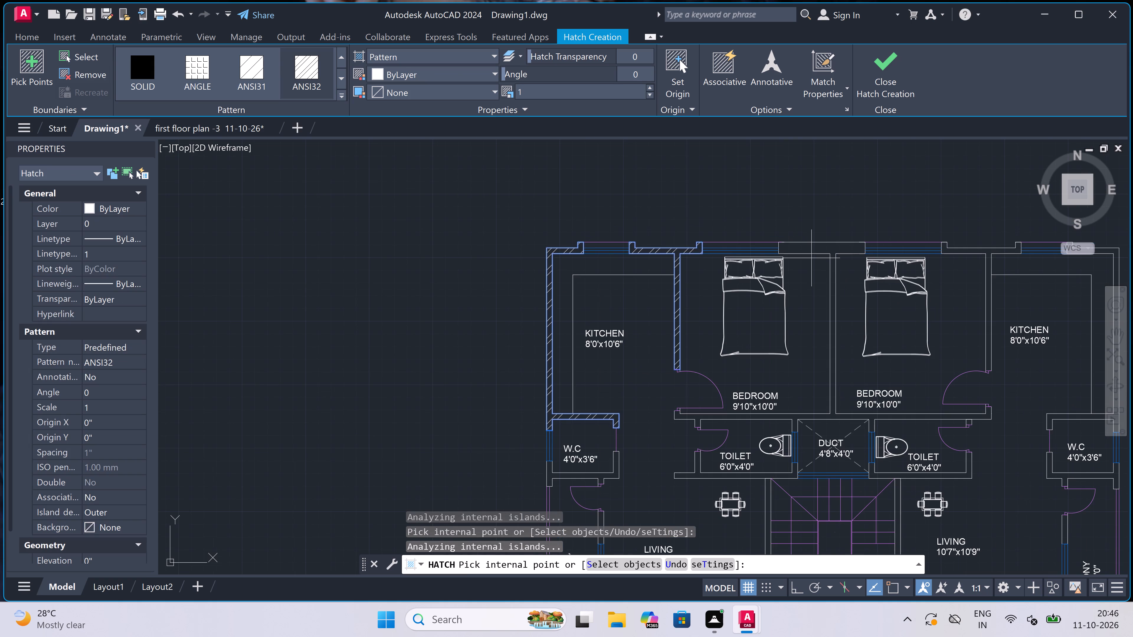
left_click(815, 250)
scroll(507, 271, "down", 2)
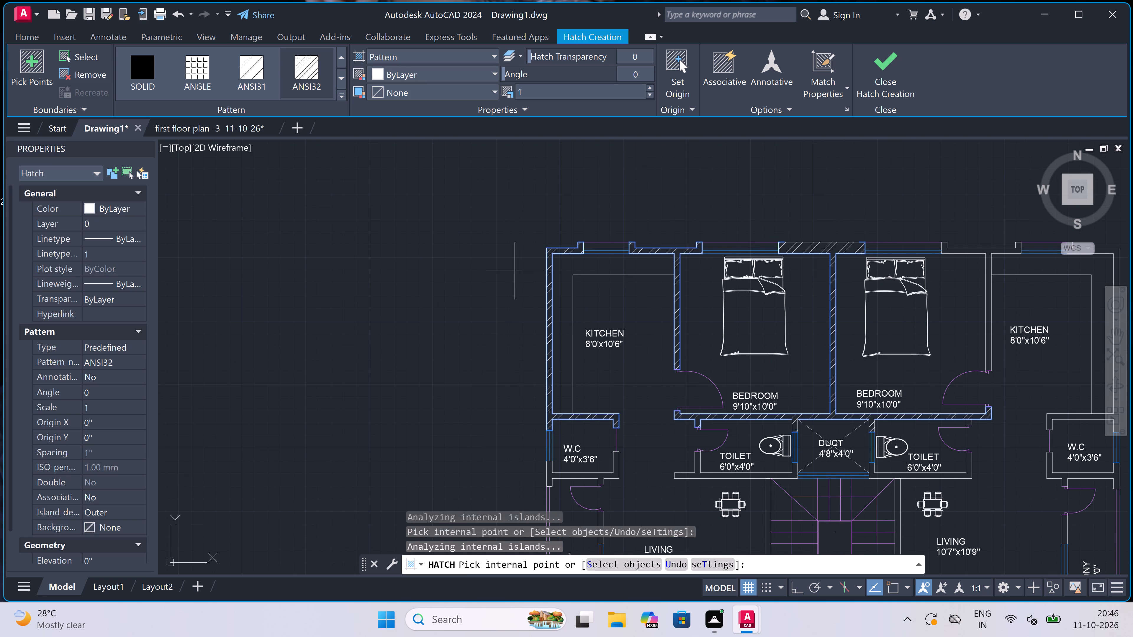
scroll(507, 271, "down", 2)
scroll(820, 255, "up", 3)
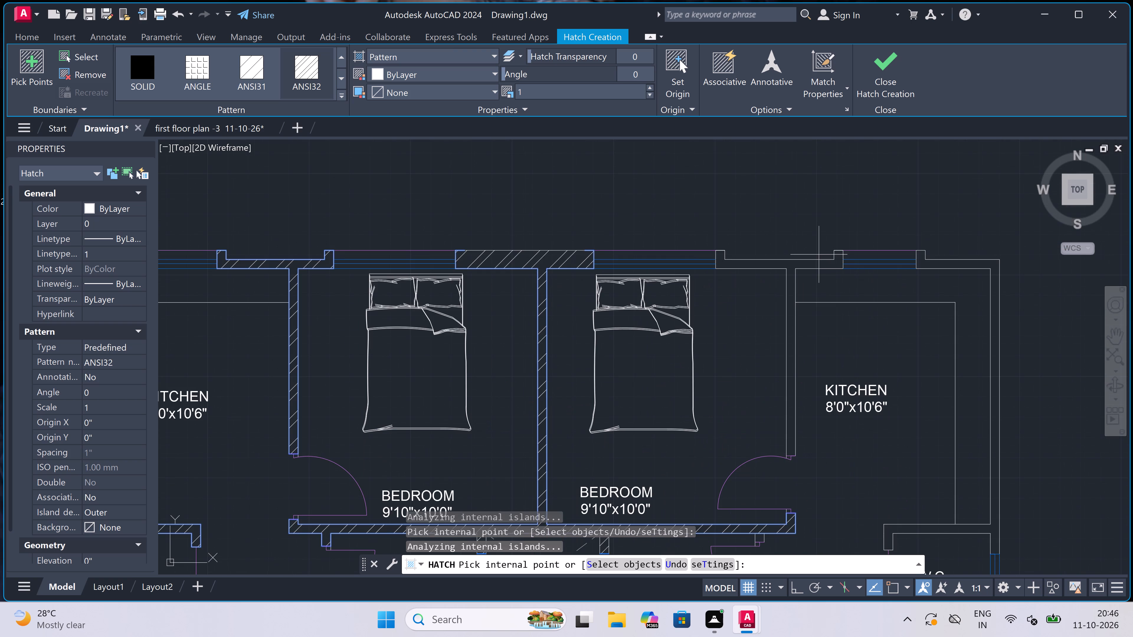
left_click(805, 264)
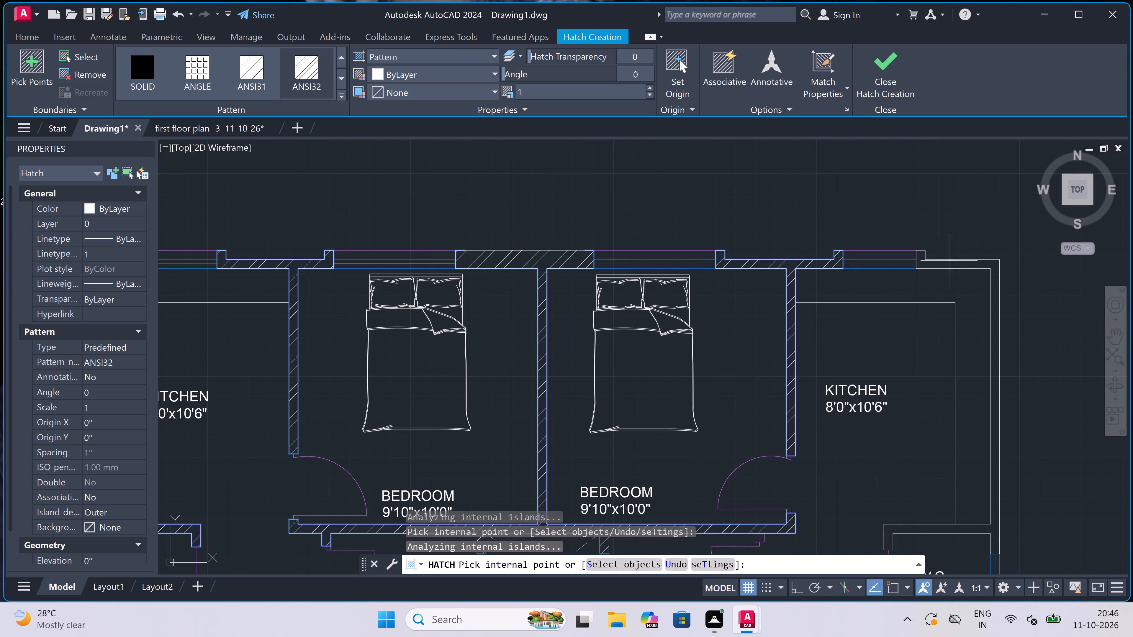
left_click(959, 261)
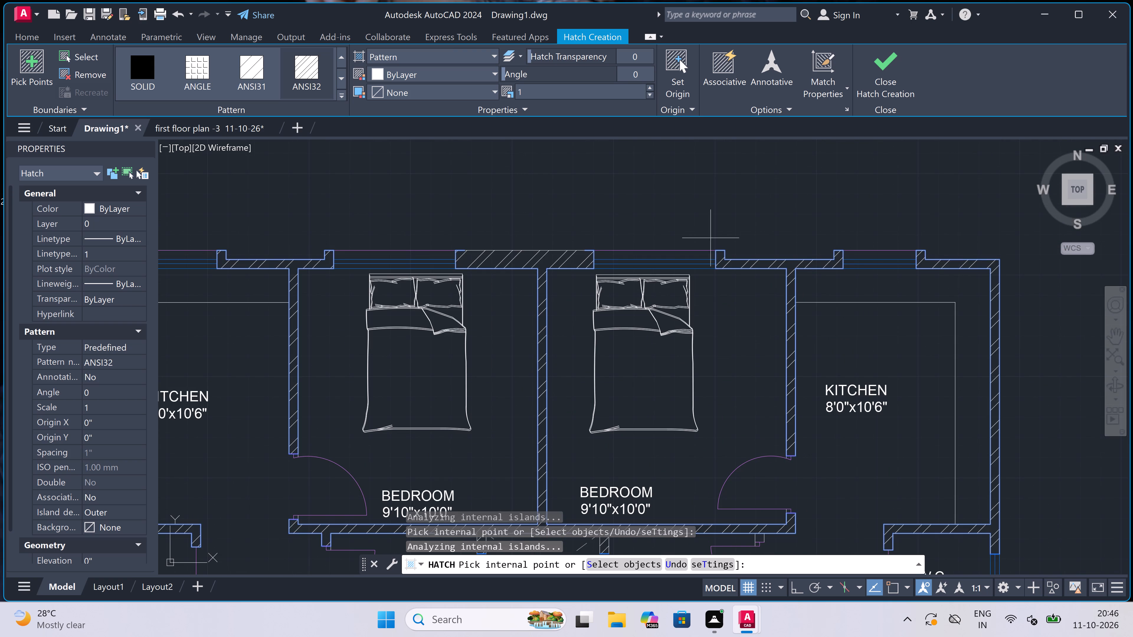
Hatch the northwest W.C. walls and the cross-shaped dividing wall between the two west living rooms and balconies.
scroll(680, 234, "down", 7)
scroll(596, 281, "up", 4)
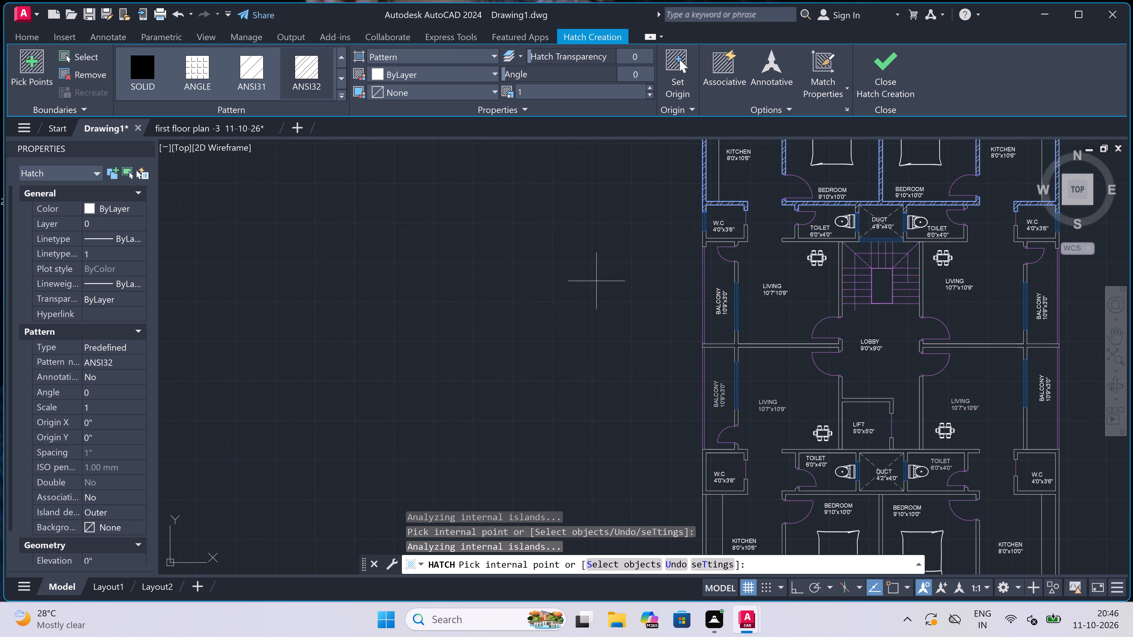
left_click(795, 214)
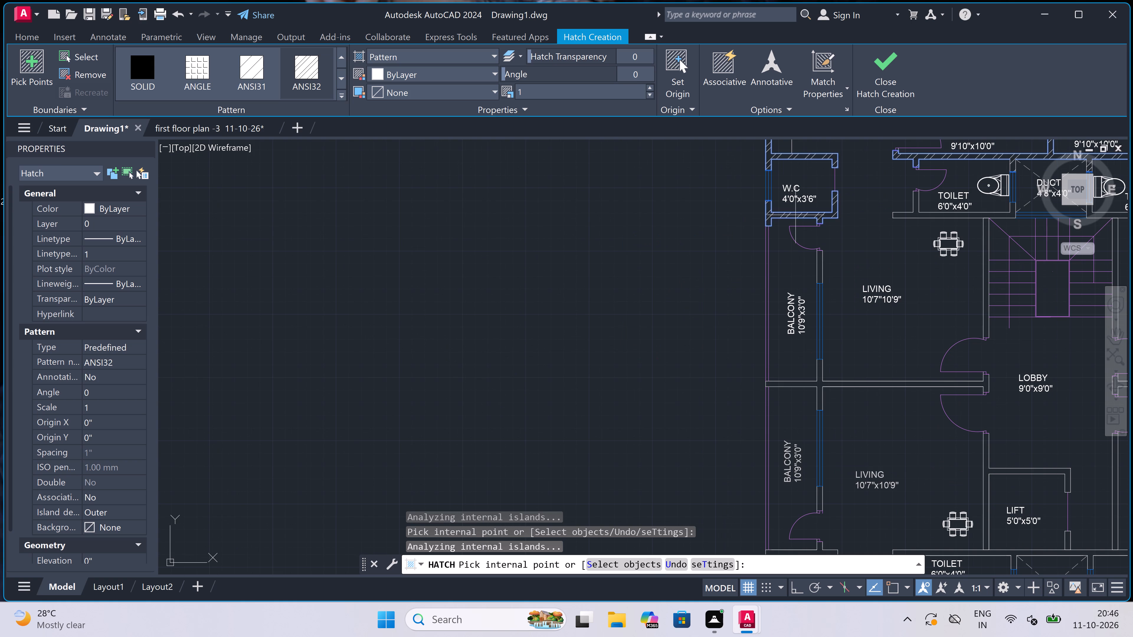
scroll(795, 214, "down", 5)
scroll(811, 281, "up", 8)
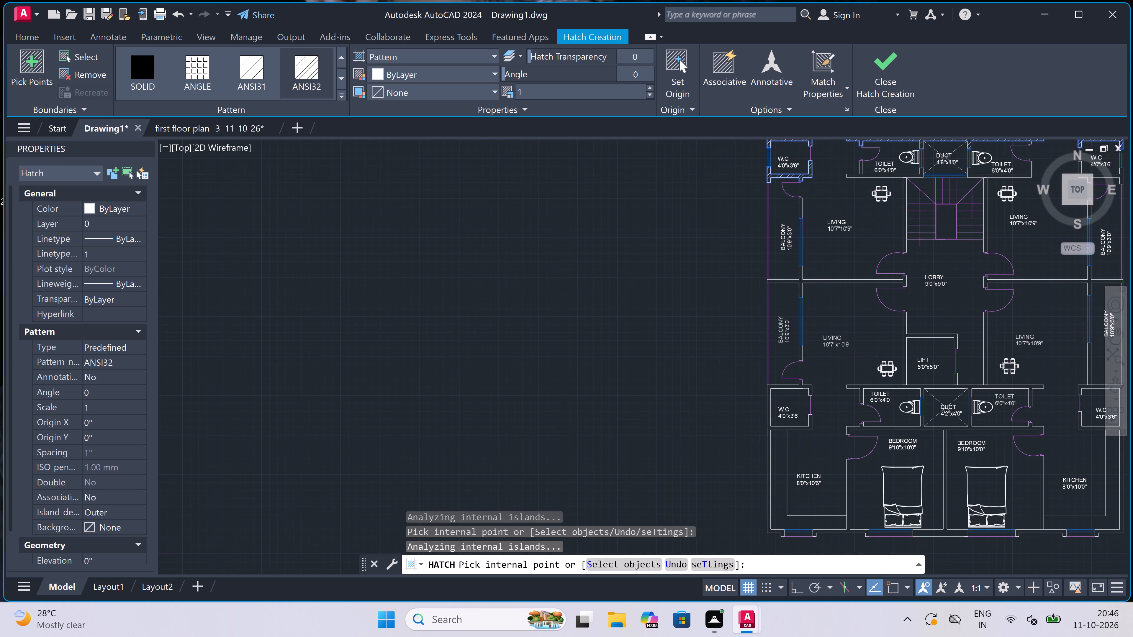
left_click(792, 278)
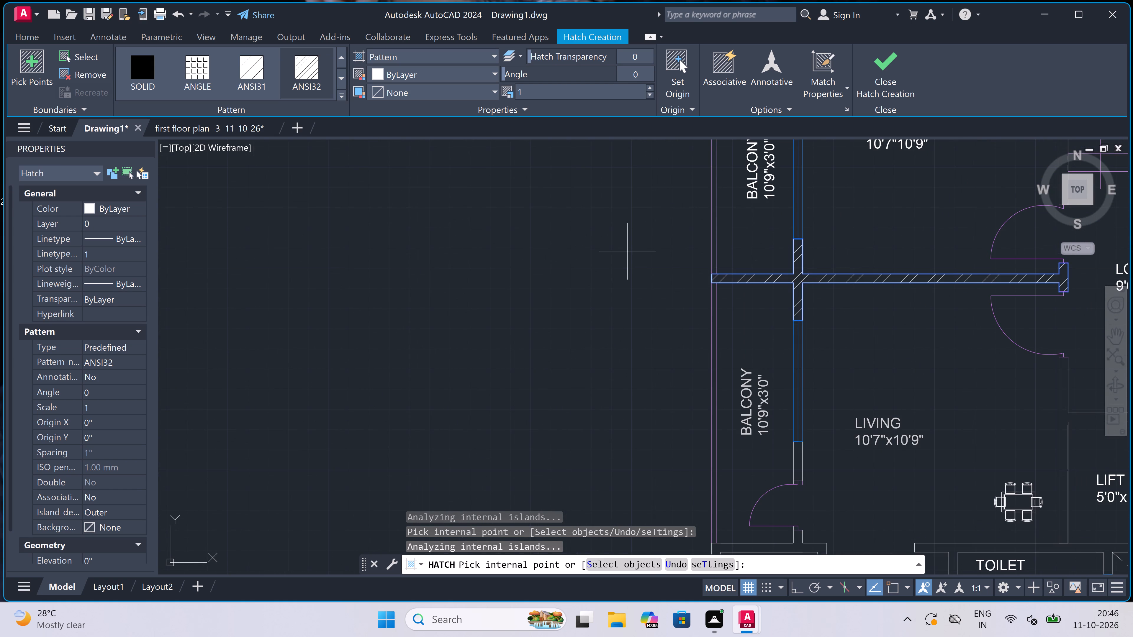
Hatch the short wall piece between the southwest balcony's window and its door to the living room.
scroll(625, 250, "down", 3)
scroll(703, 371, "down", 3)
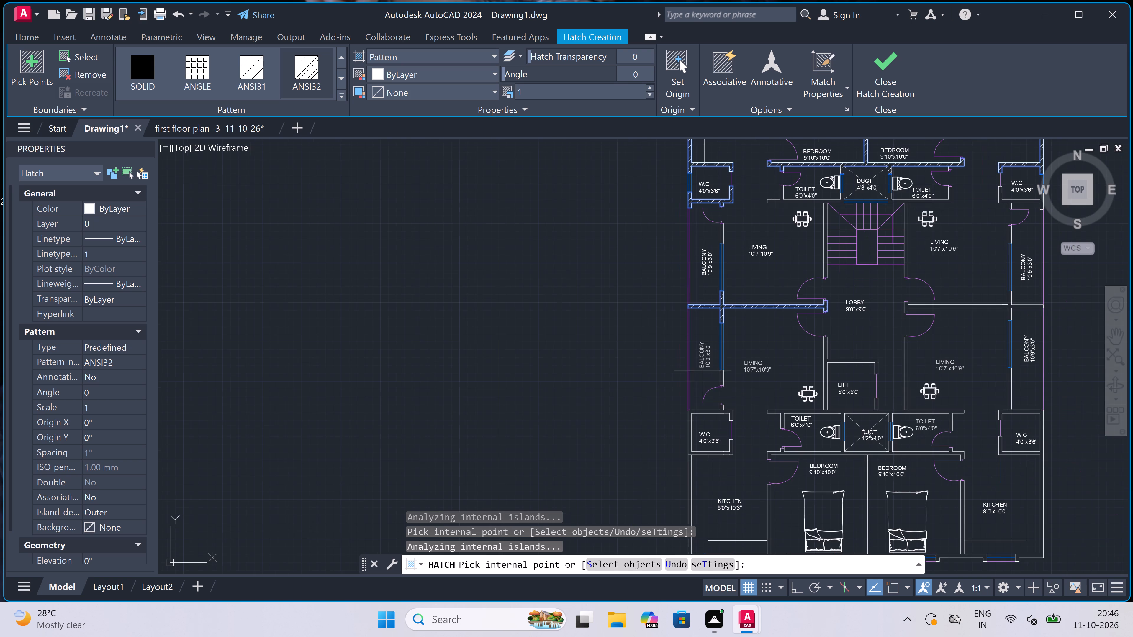
scroll(732, 394, "up", 3)
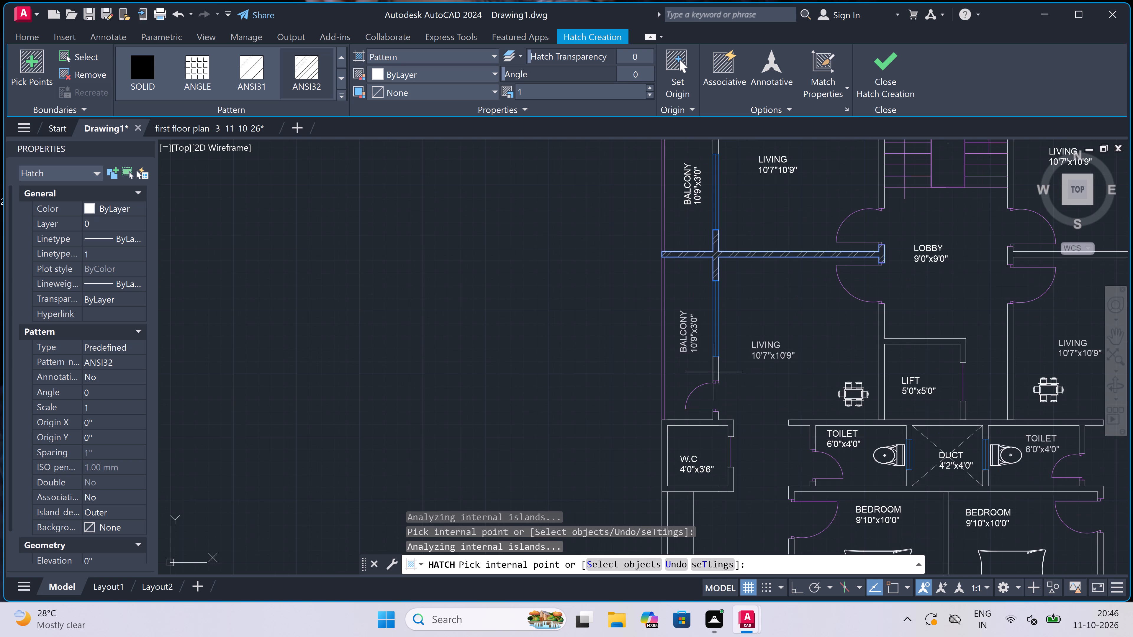
left_click(713, 371)
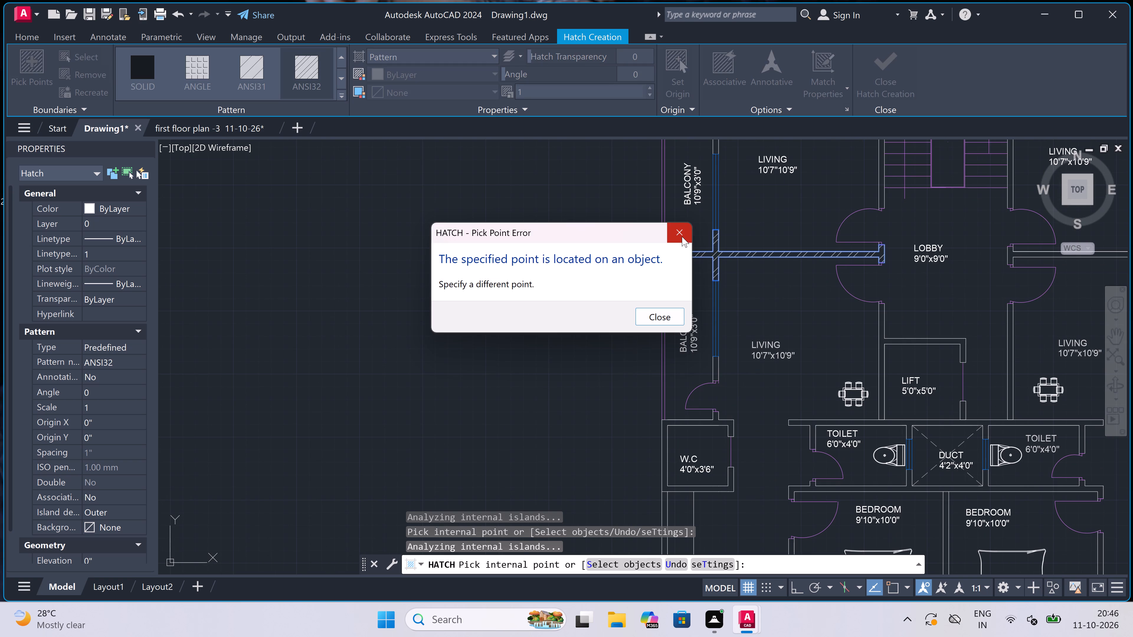
left_click(682, 236)
scroll(699, 374, "up", 3)
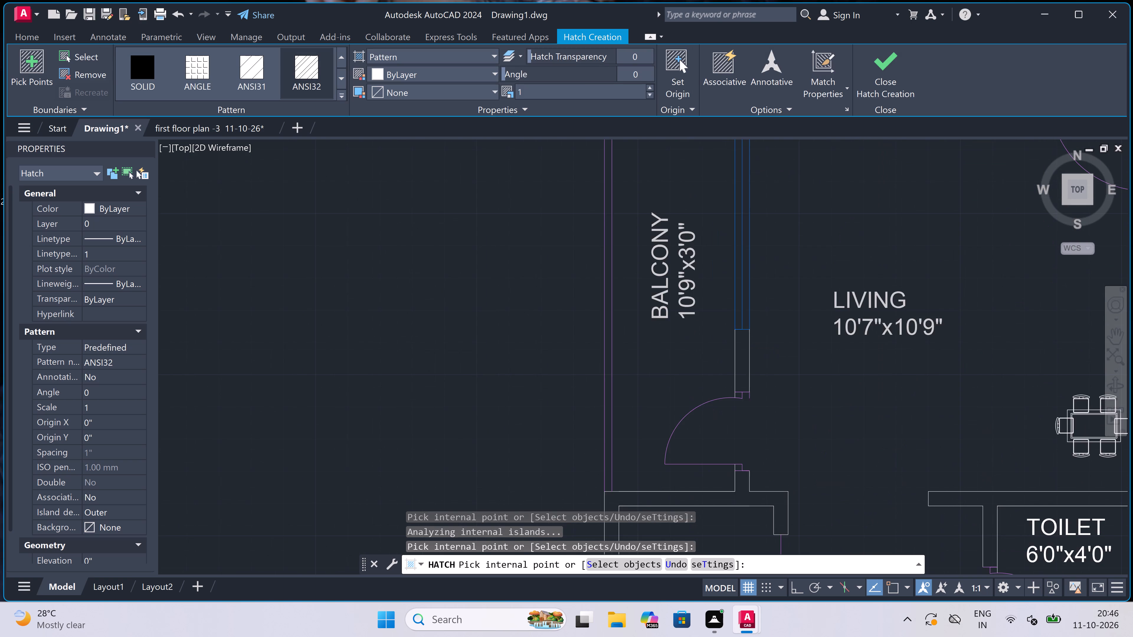
left_click(770, 345)
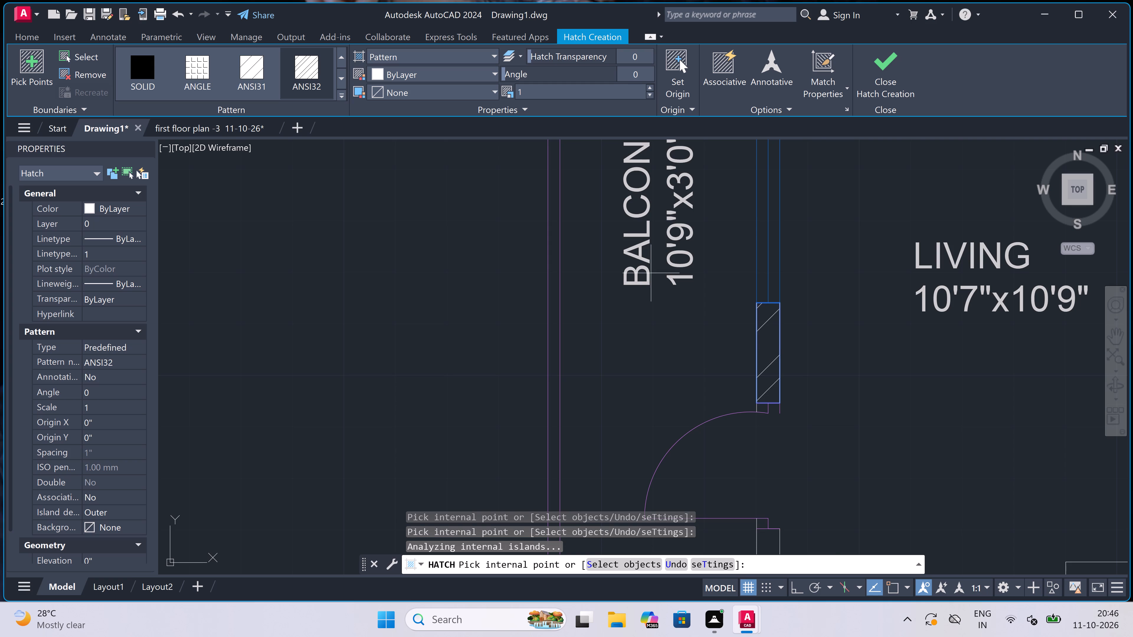
Hatch the southwest W.C. walls, the southwest kitchen's outer wall and the wall between that kitchen and the bedroom.
scroll(642, 264, "down", 6)
scroll(643, 300, "up", 4)
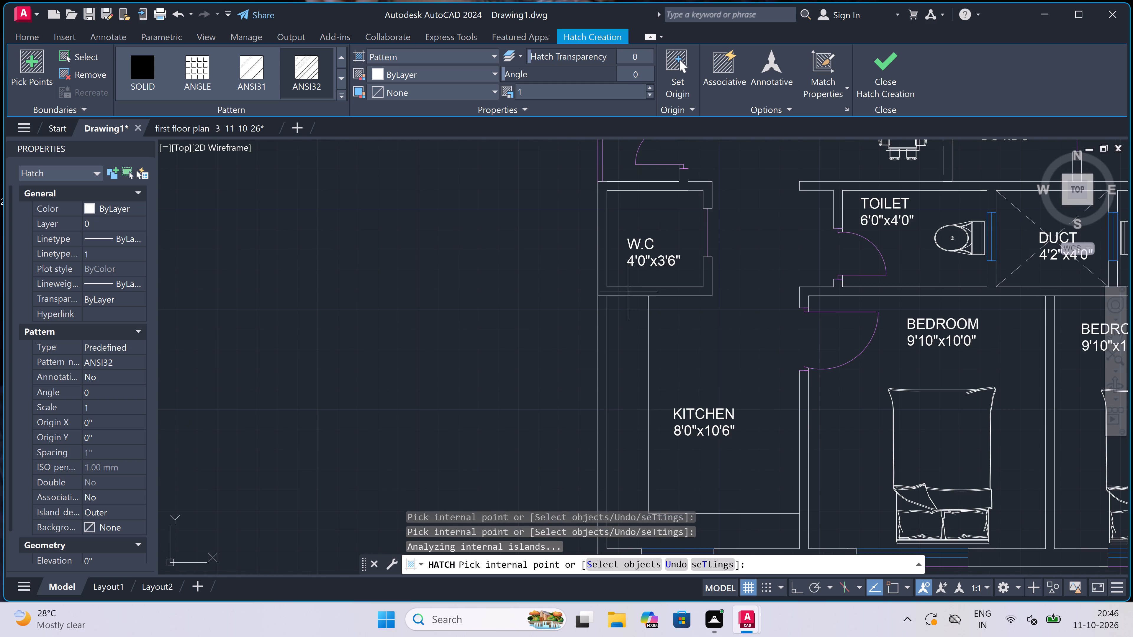
left_click(602, 244)
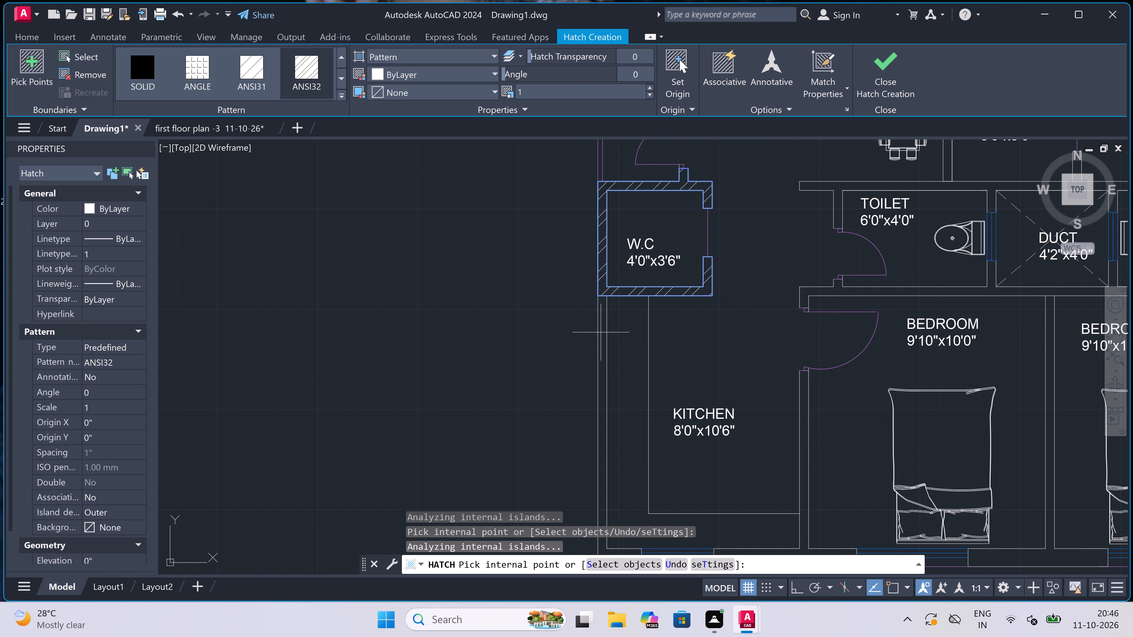
left_click(604, 329)
scroll(597, 280, "down", 5)
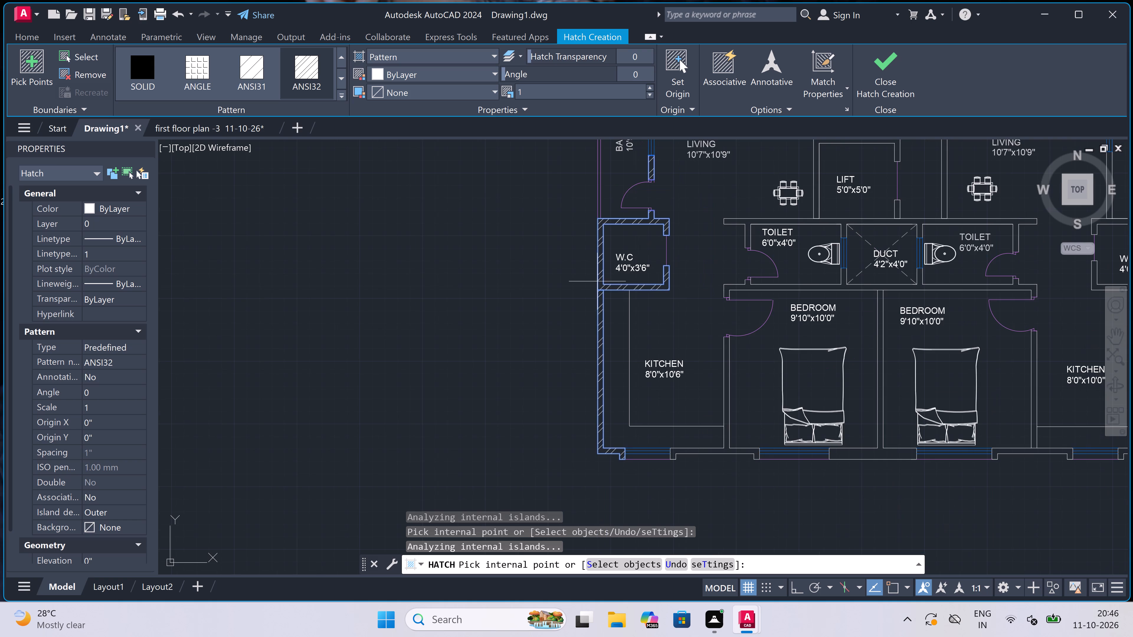
scroll(725, 389, "up", 1)
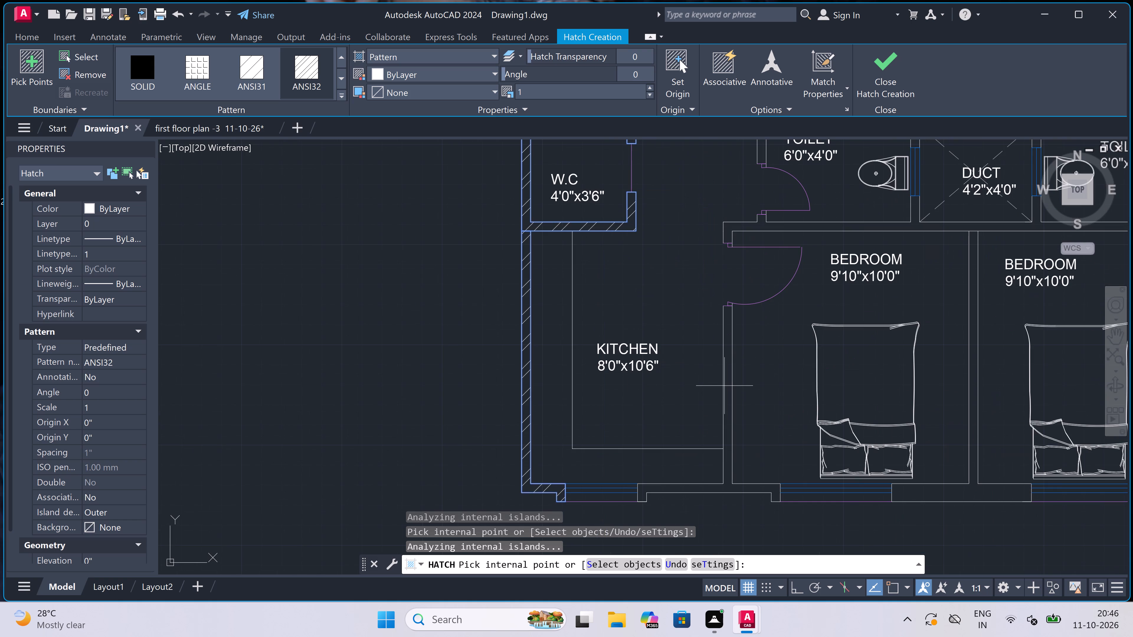
left_click(727, 382)
Hatch the south and north walls of the two south toilets and the 4'2"x4'0" duct, including their cross-wall stubs.
scroll(489, 374, "down", 3)
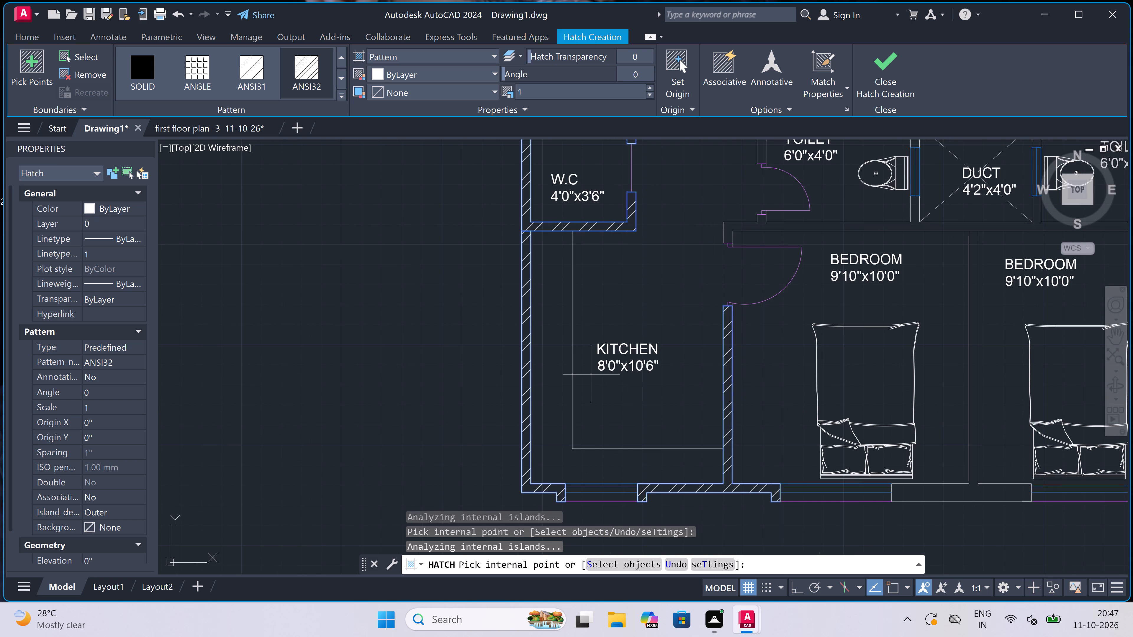
scroll(764, 270, "up", 2)
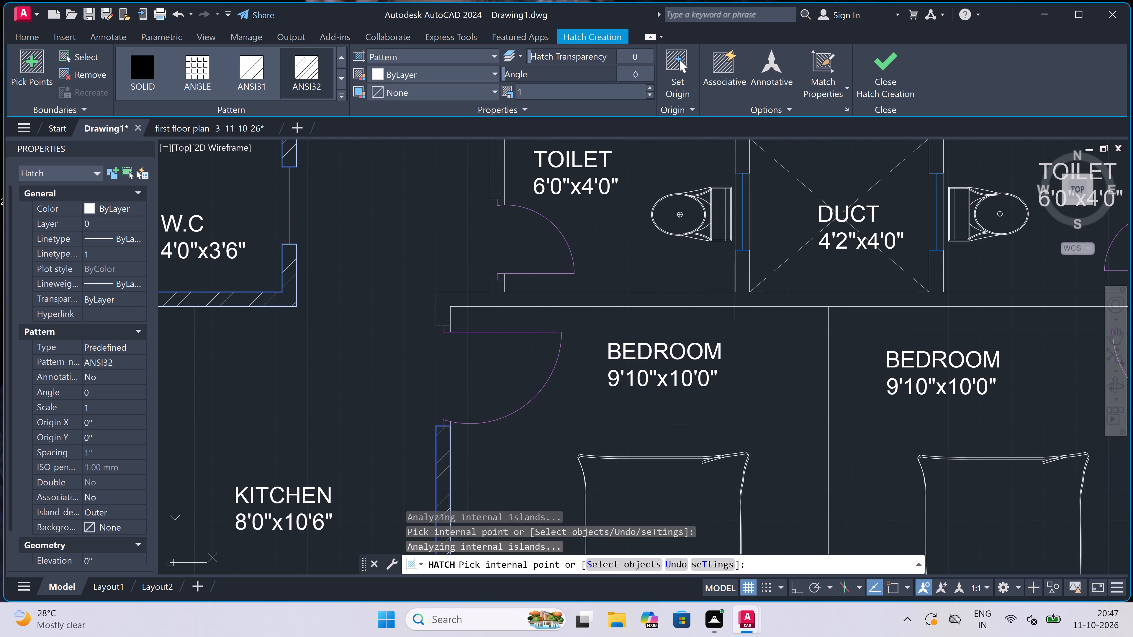
left_click(732, 298)
scroll(732, 298, "down", 3)
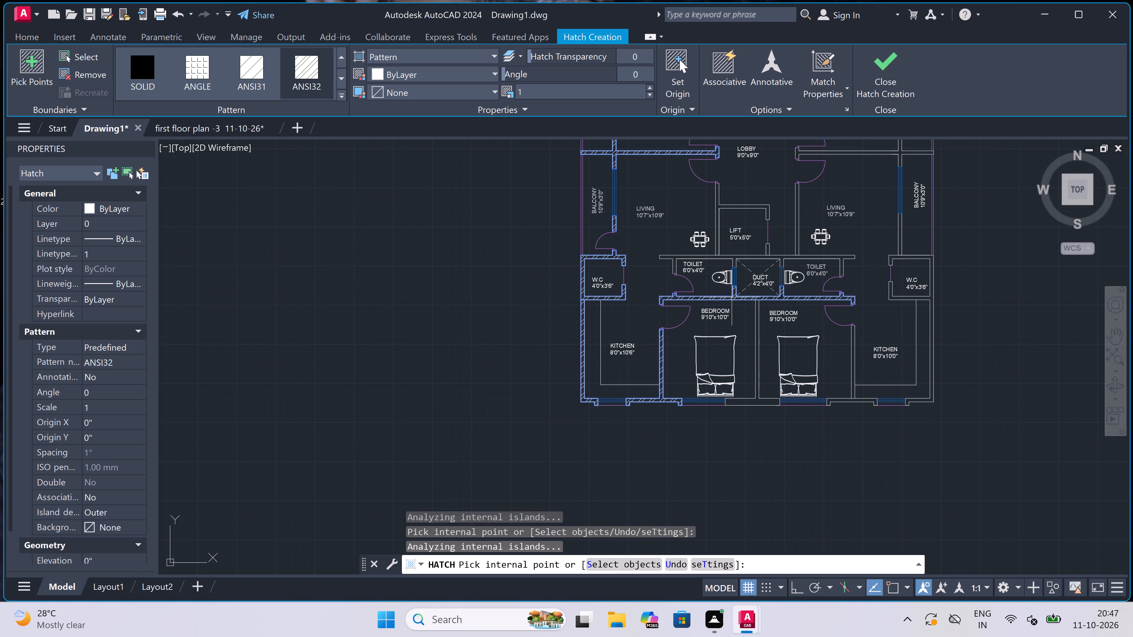
scroll(719, 256, "up", 3)
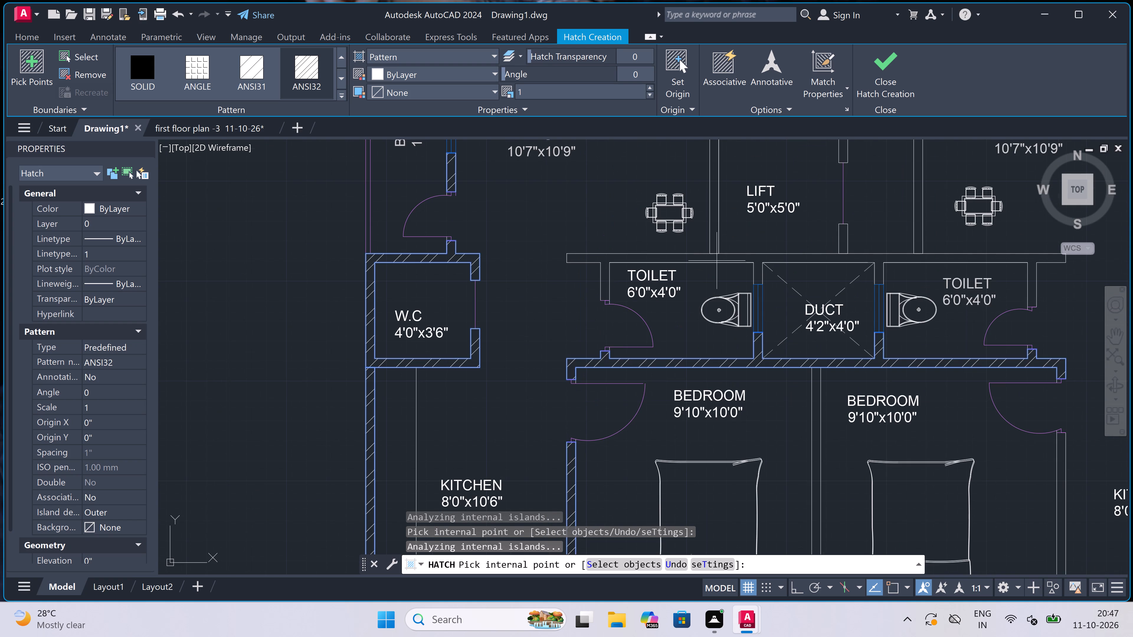
left_click(717, 259)
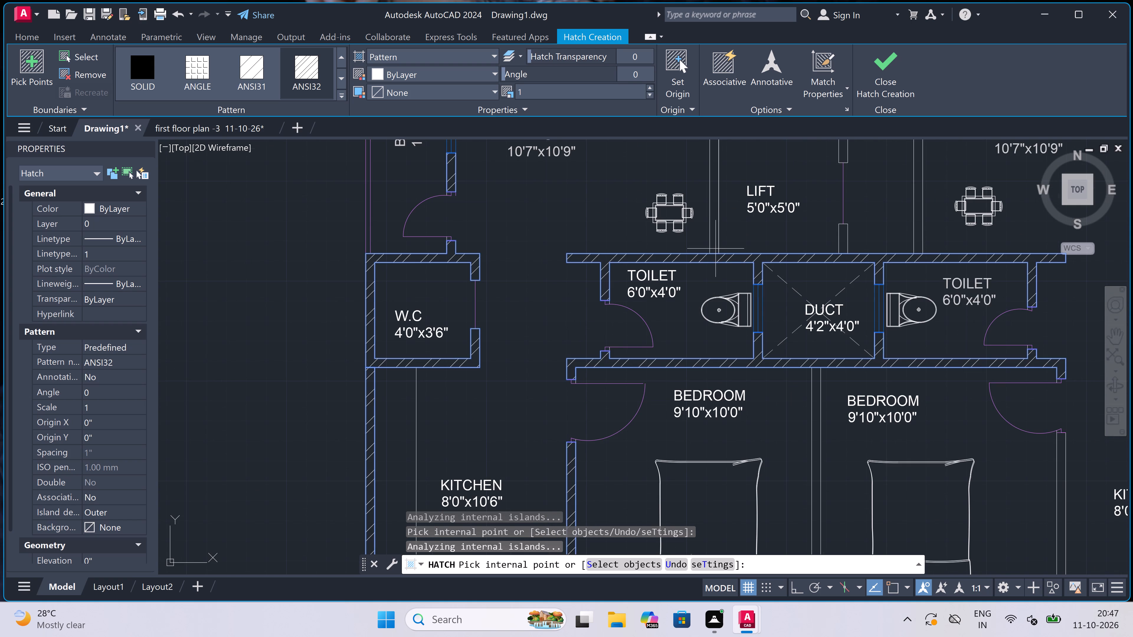
Hatch the lift's west and north walls, the wall between lobby and southeast living room, and the lift door's lower jamb.
left_click(714, 210)
scroll(714, 209, "down", 4)
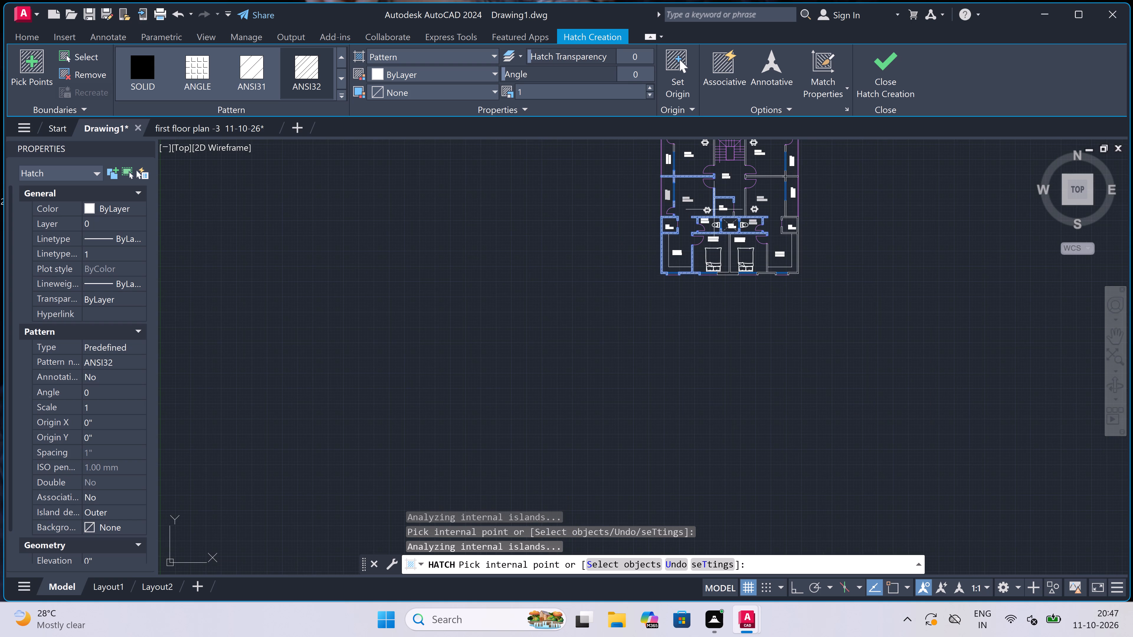
scroll(748, 193, "up", 3)
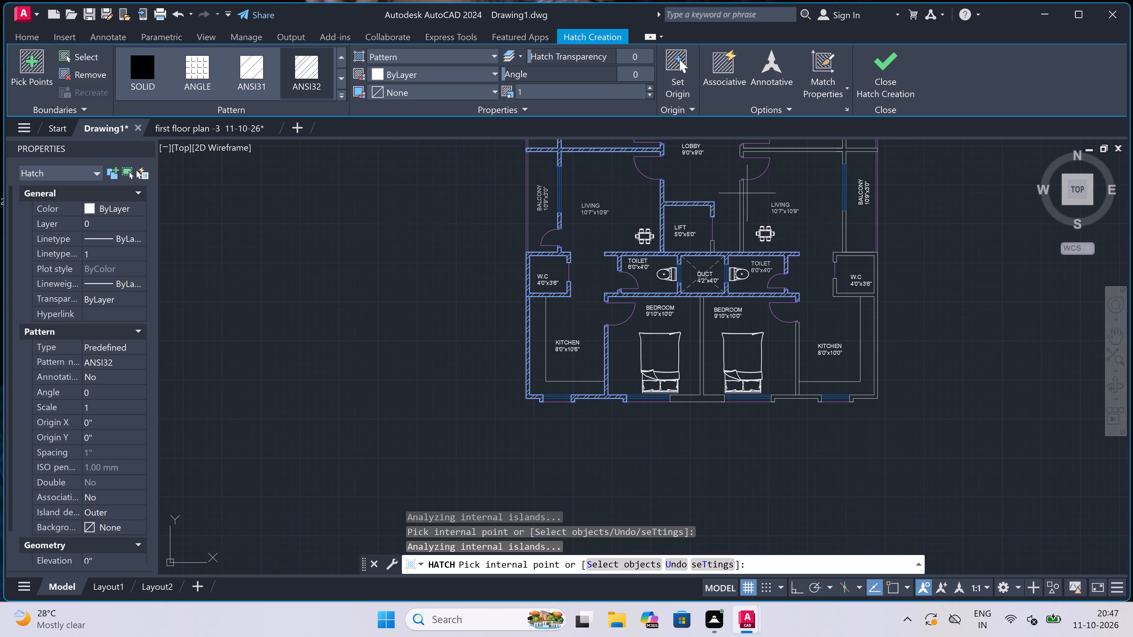
scroll(740, 197, "up", 1)
left_click(742, 195)
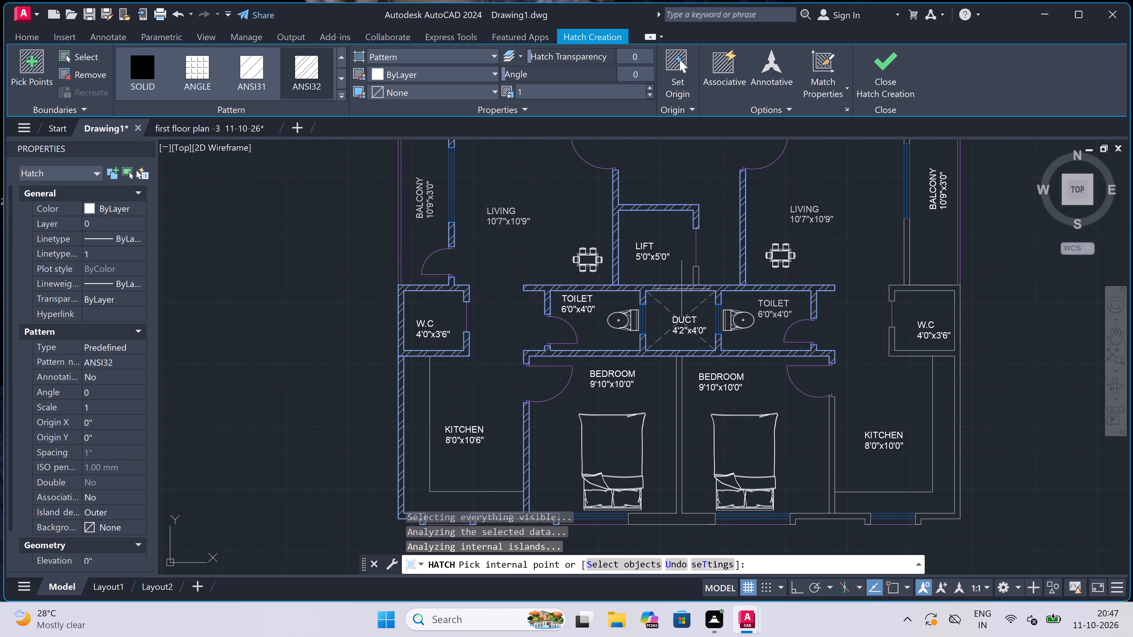
scroll(687, 277, "up", 2)
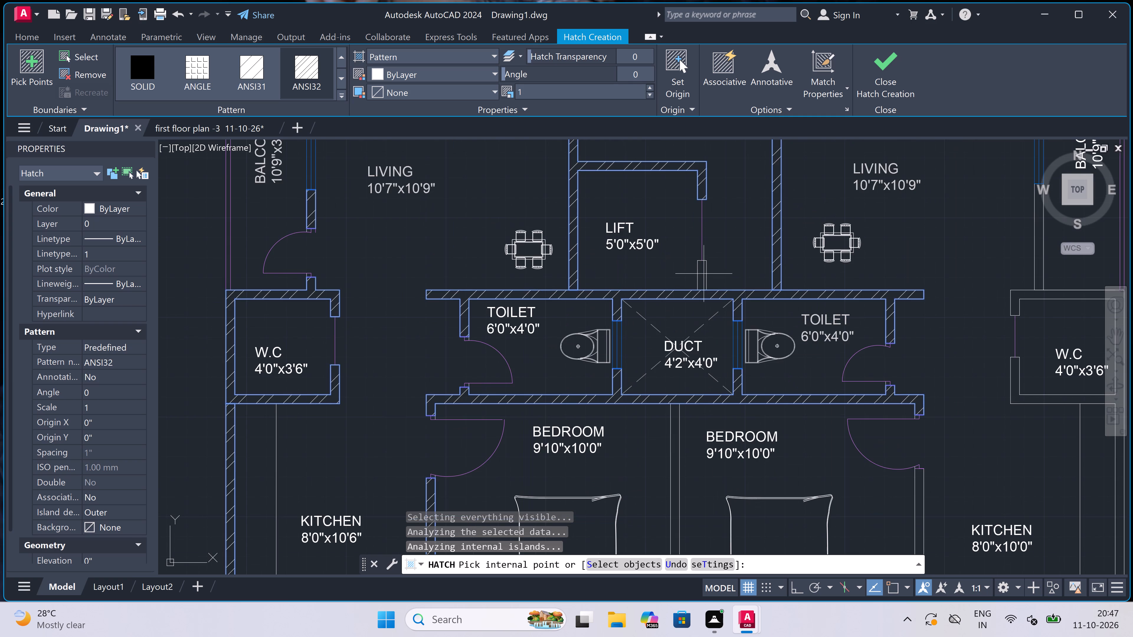
left_click(704, 274)
Hatch the dividing wall between the two east living rooms and balconies, plus the southeast balcony's wall south of its window.
scroll(634, 277, "down", 7)
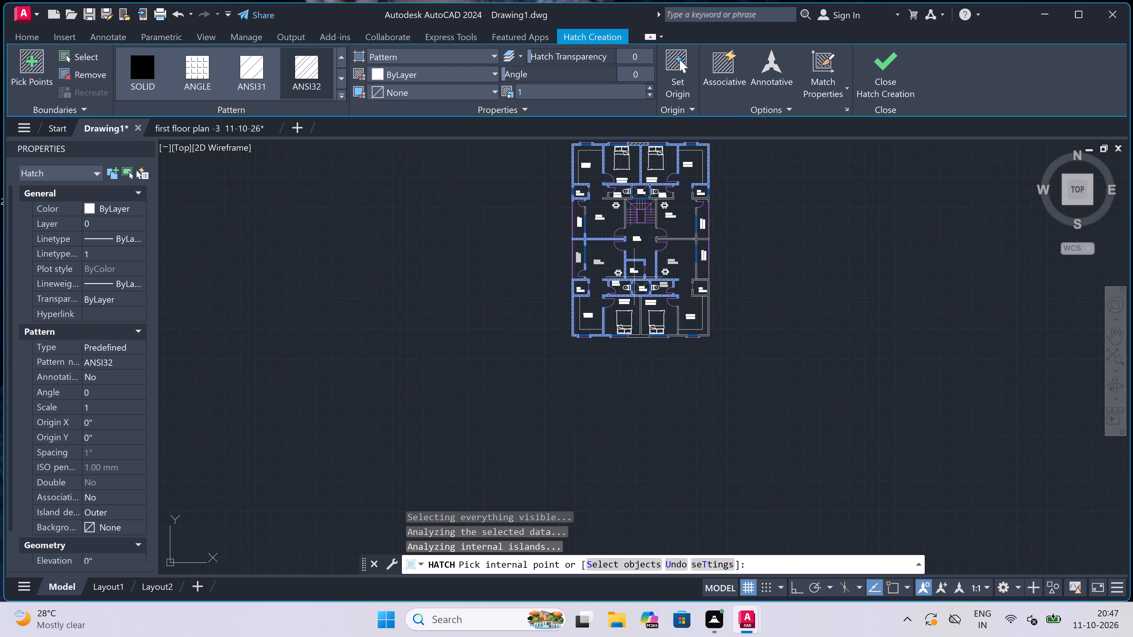
scroll(690, 283, "up", 3)
scroll(650, 209, "up", 1)
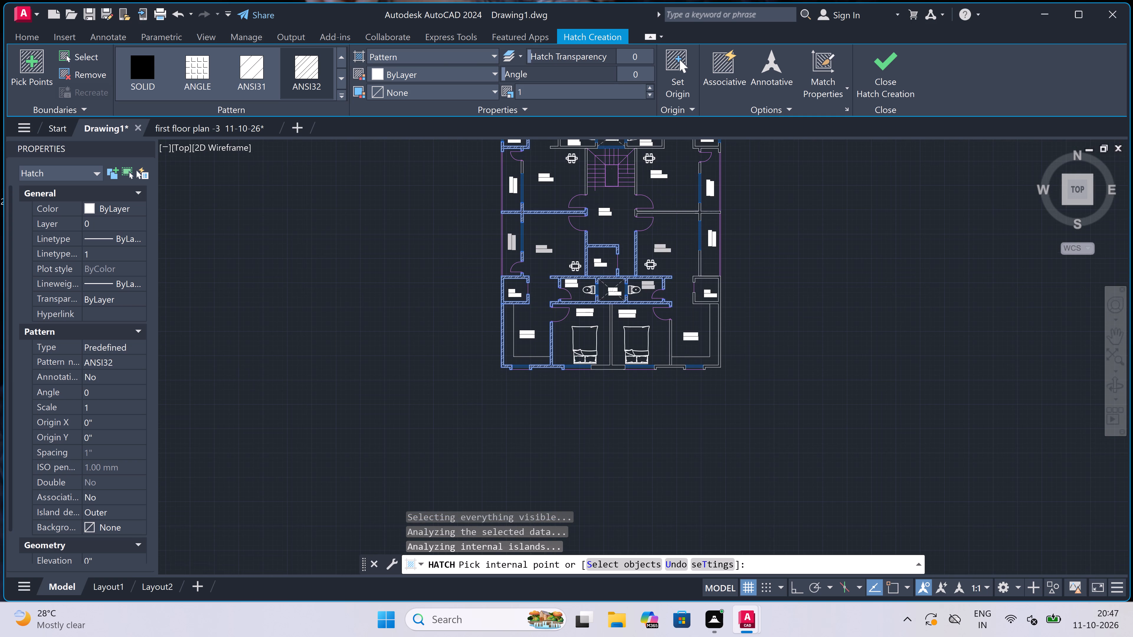
scroll(650, 209, "up", 1)
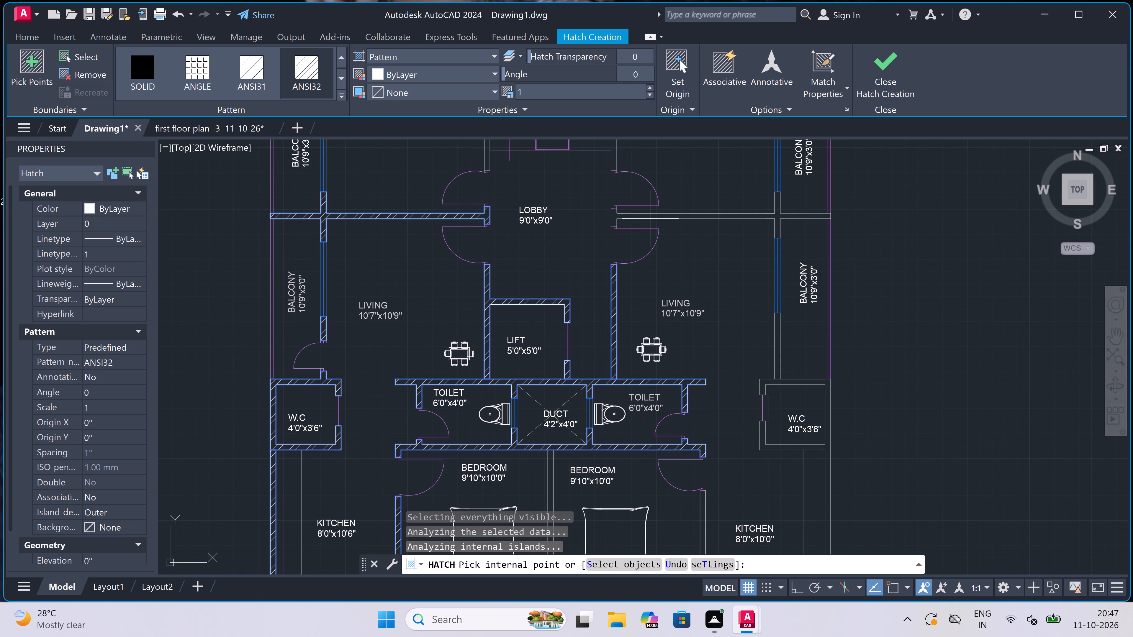
left_click(649, 217)
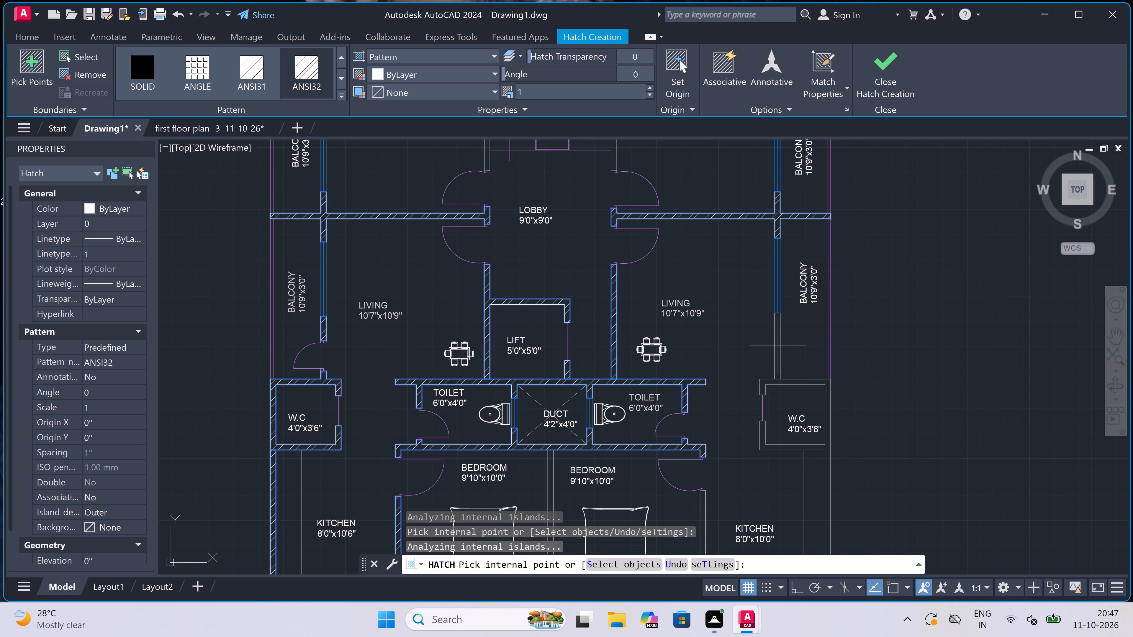
left_click(778, 346)
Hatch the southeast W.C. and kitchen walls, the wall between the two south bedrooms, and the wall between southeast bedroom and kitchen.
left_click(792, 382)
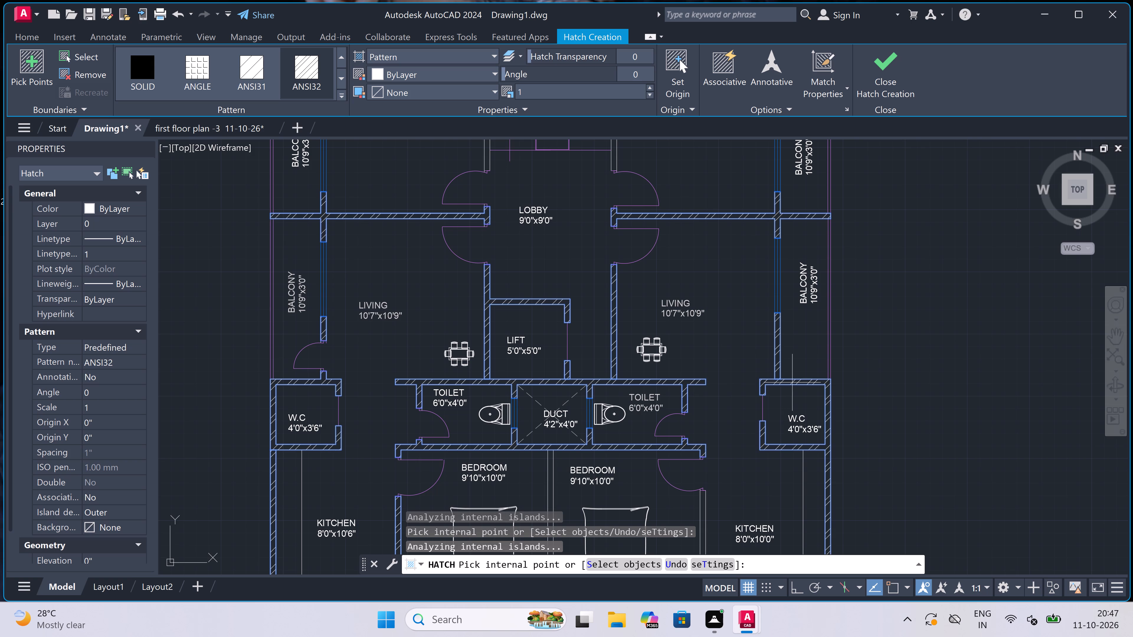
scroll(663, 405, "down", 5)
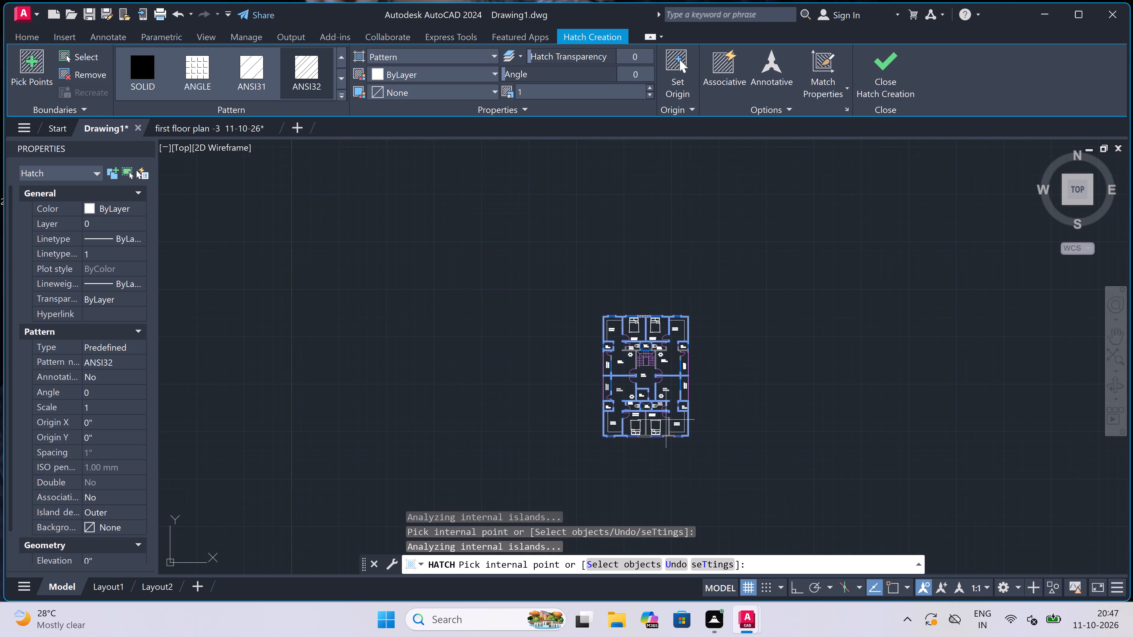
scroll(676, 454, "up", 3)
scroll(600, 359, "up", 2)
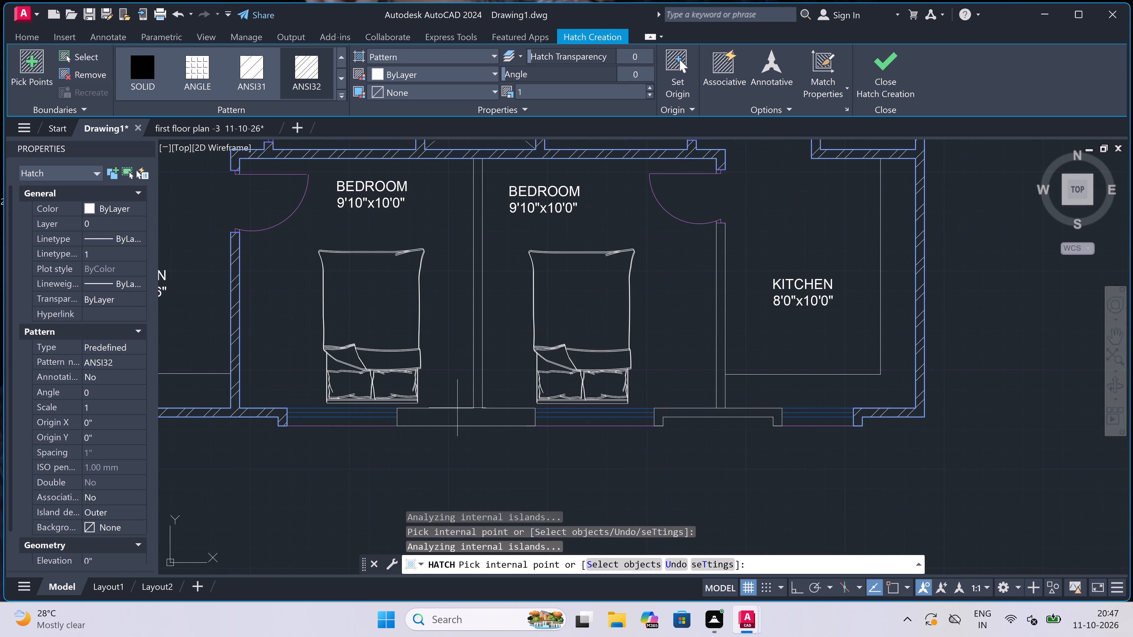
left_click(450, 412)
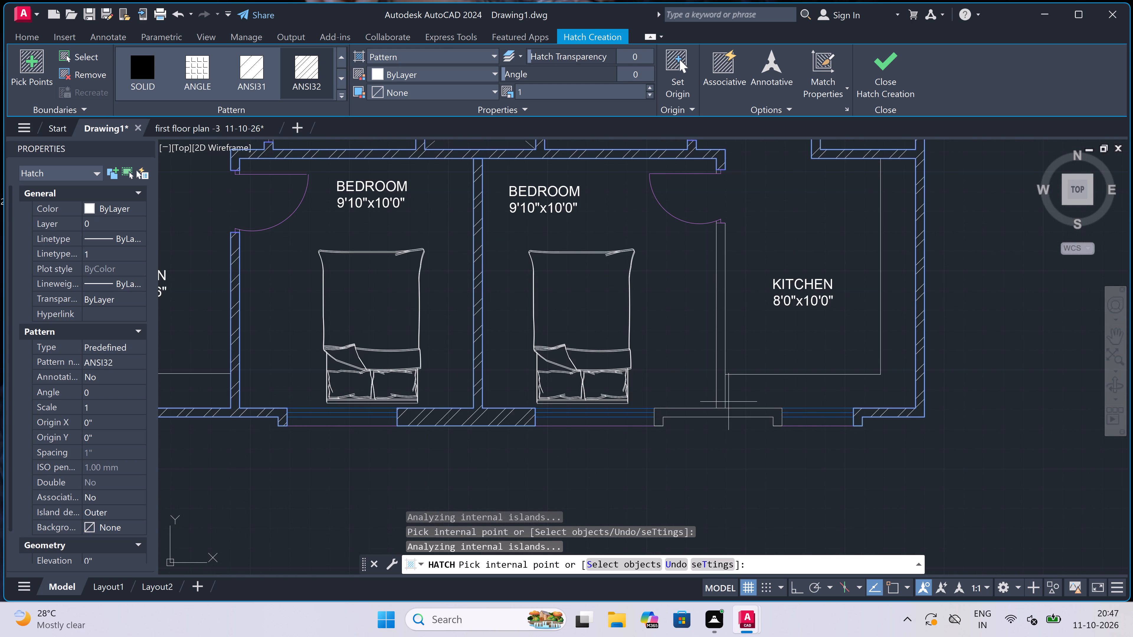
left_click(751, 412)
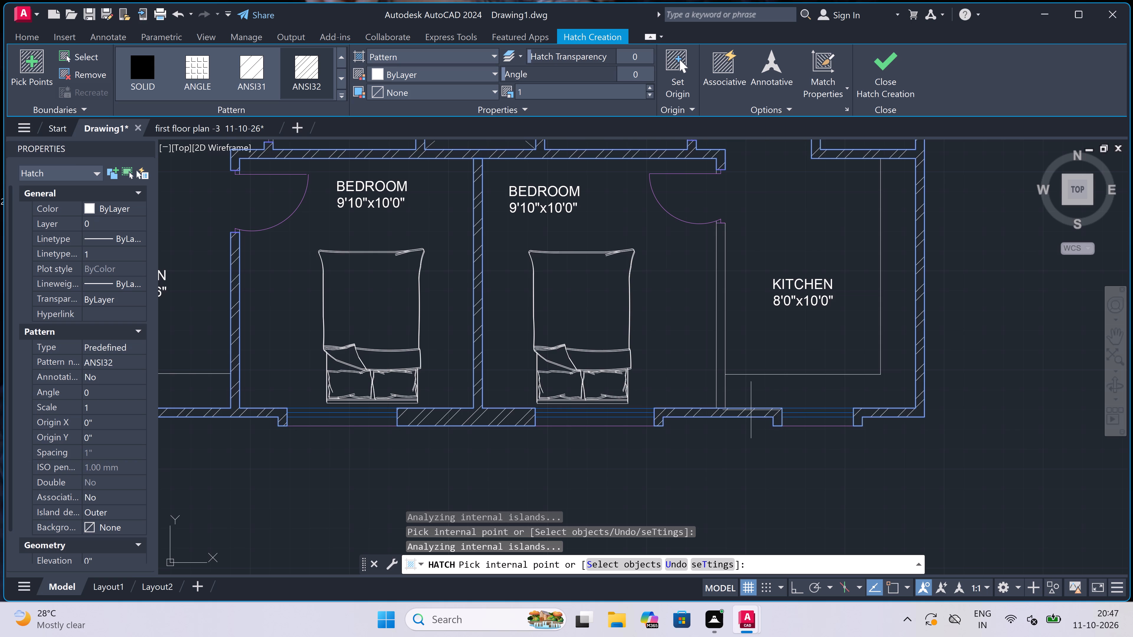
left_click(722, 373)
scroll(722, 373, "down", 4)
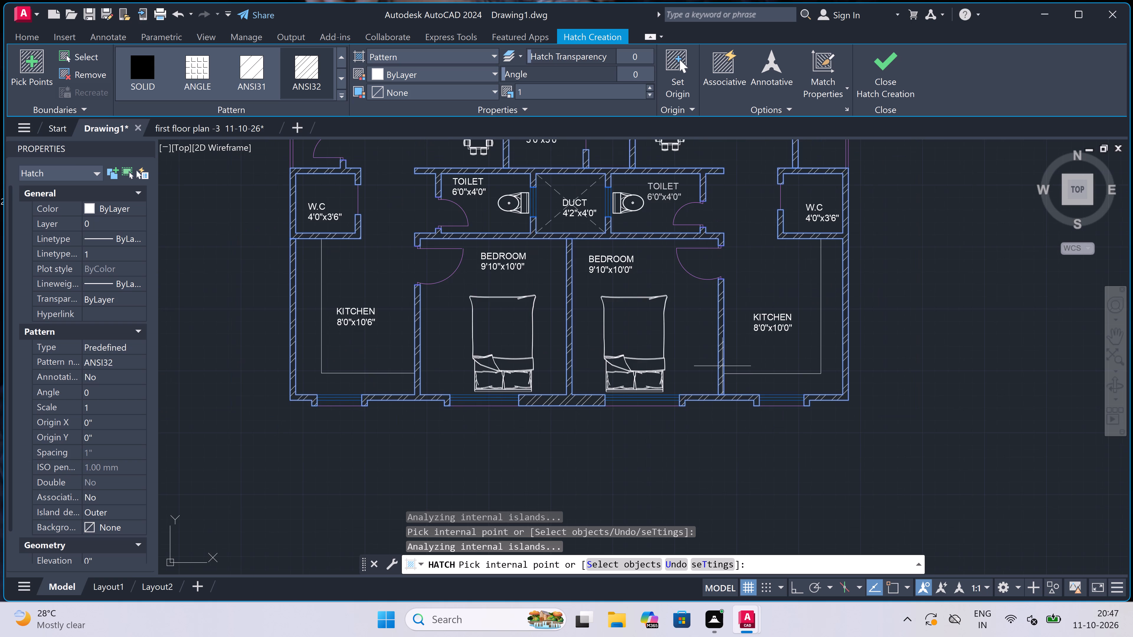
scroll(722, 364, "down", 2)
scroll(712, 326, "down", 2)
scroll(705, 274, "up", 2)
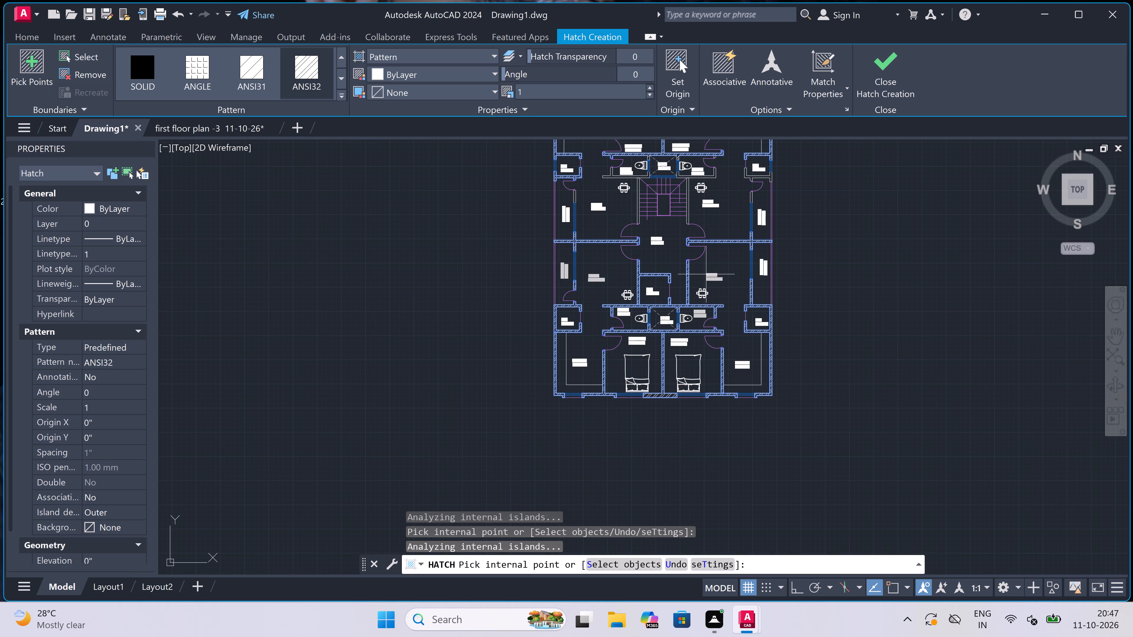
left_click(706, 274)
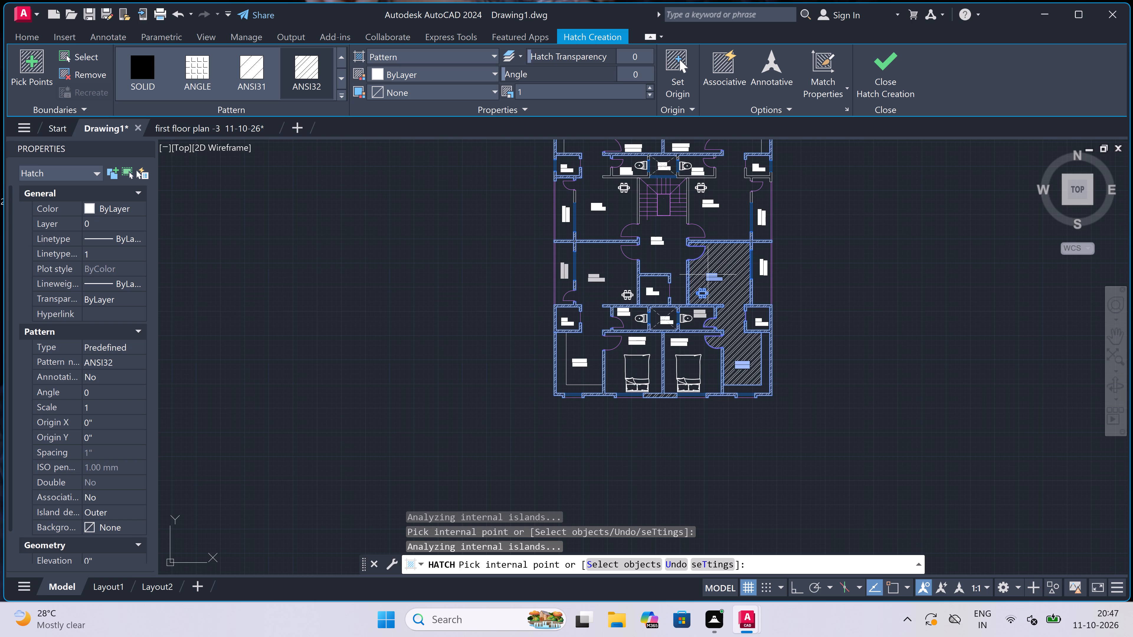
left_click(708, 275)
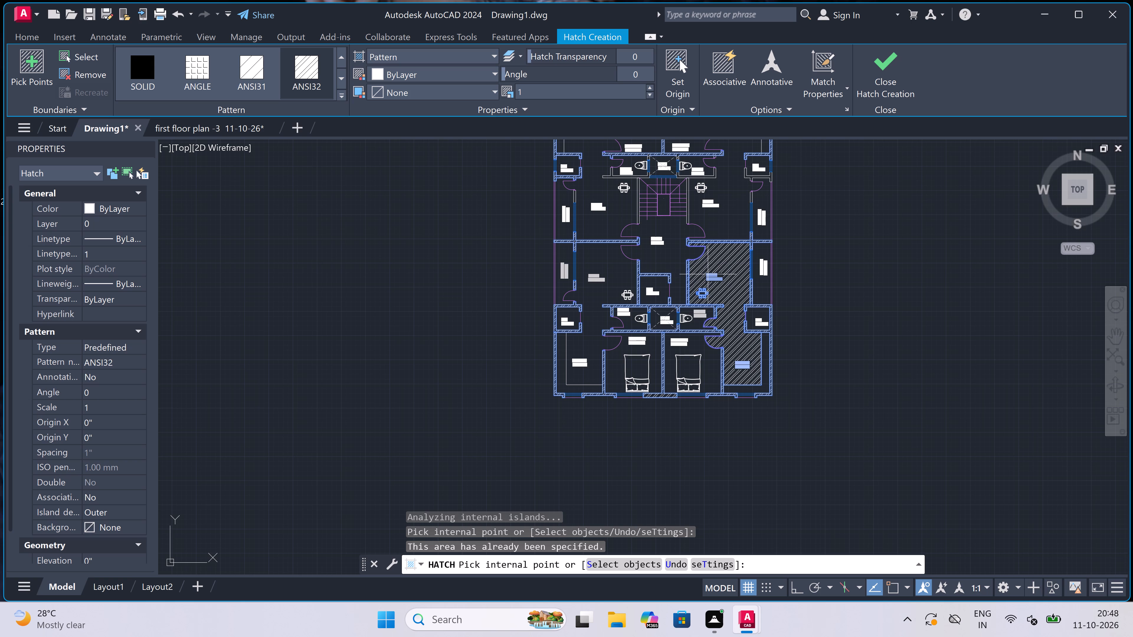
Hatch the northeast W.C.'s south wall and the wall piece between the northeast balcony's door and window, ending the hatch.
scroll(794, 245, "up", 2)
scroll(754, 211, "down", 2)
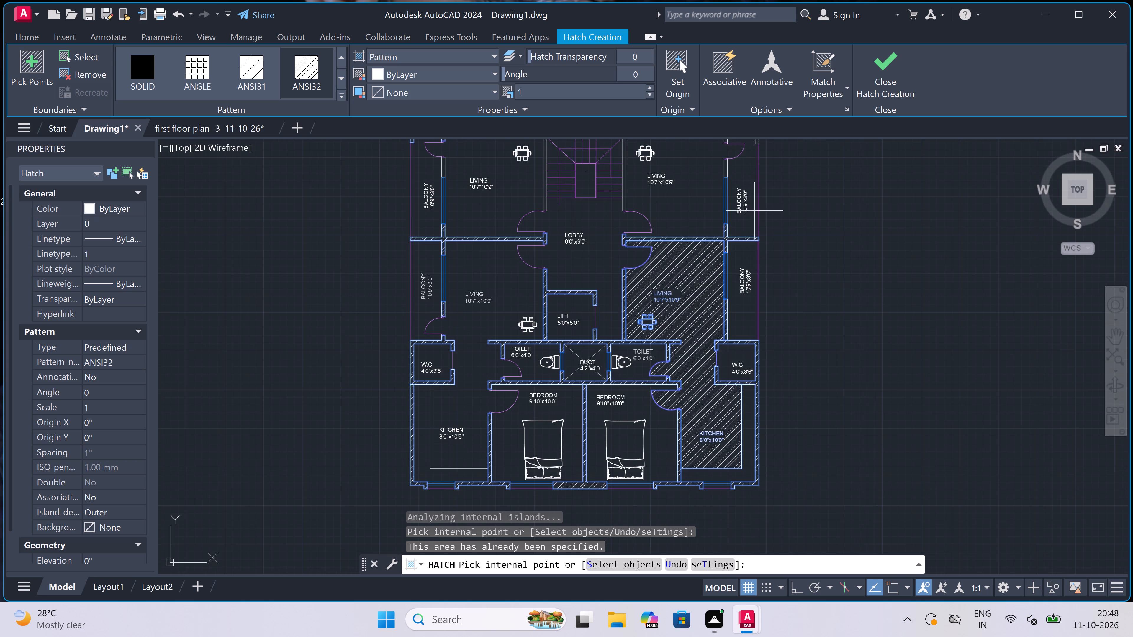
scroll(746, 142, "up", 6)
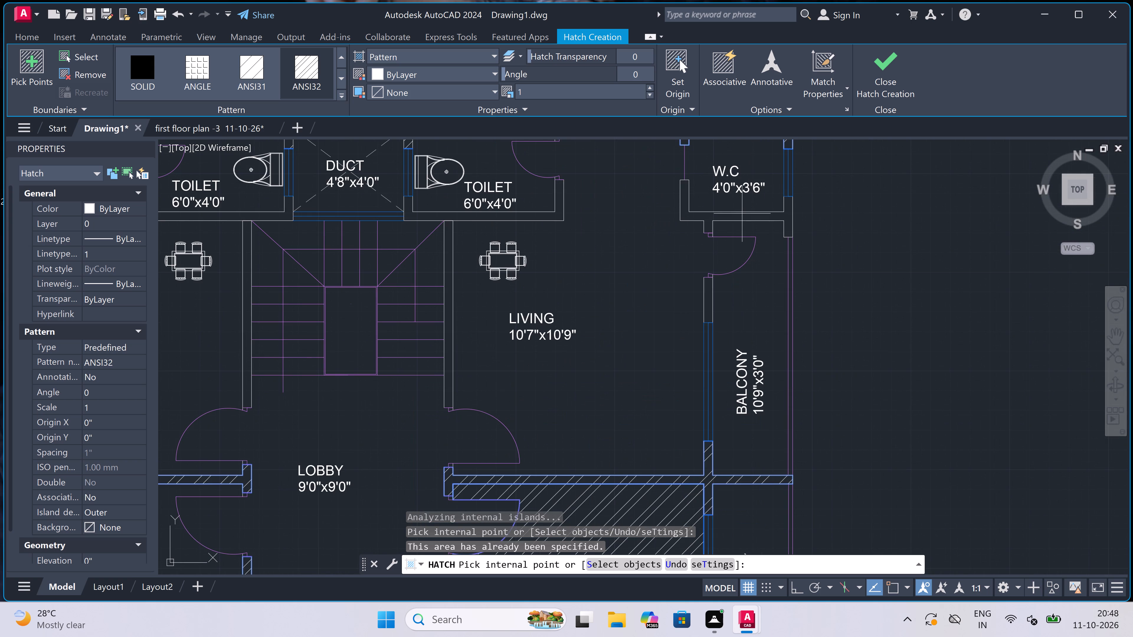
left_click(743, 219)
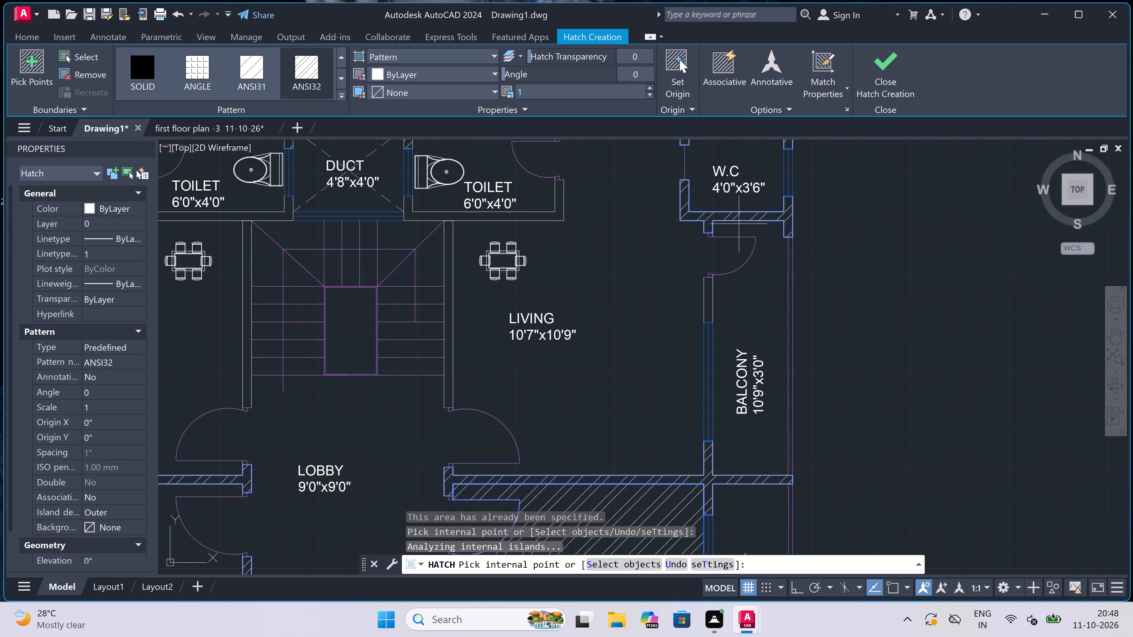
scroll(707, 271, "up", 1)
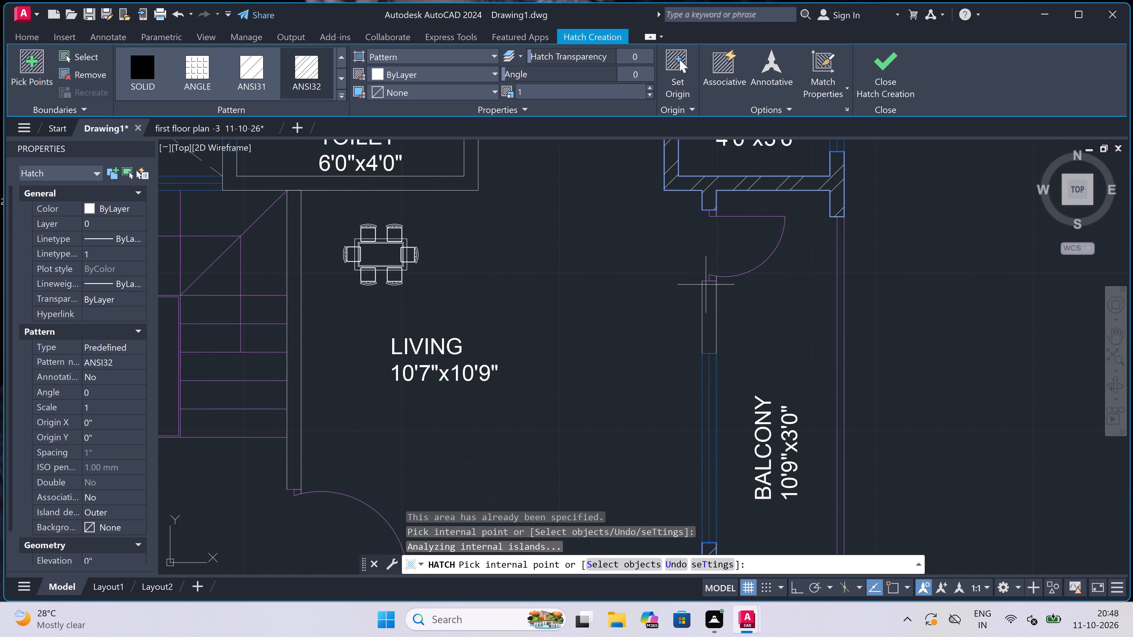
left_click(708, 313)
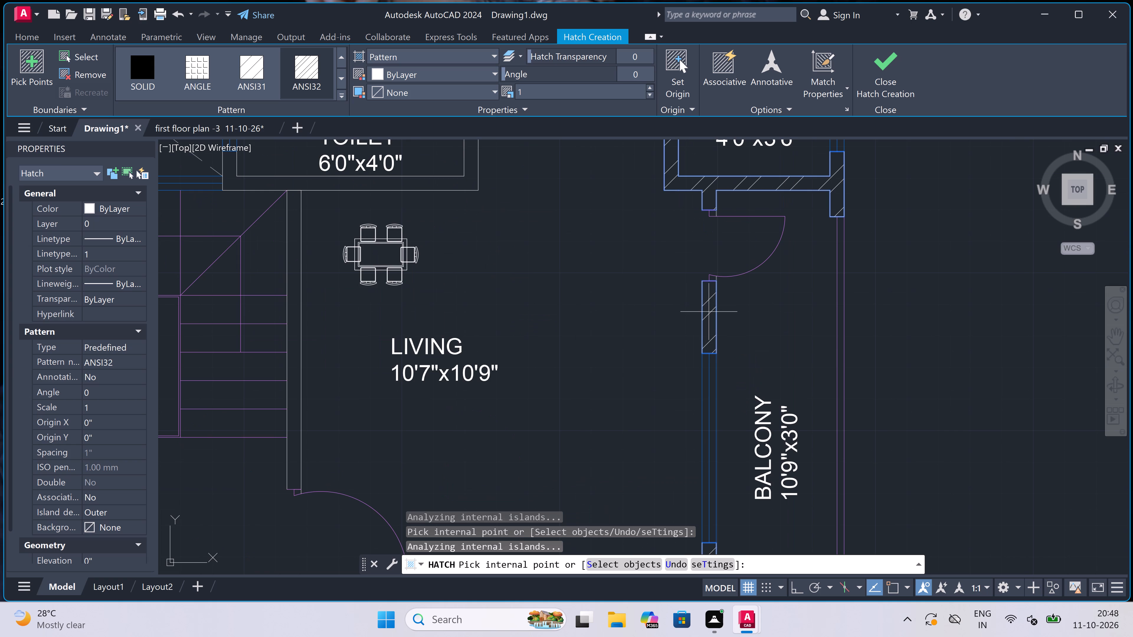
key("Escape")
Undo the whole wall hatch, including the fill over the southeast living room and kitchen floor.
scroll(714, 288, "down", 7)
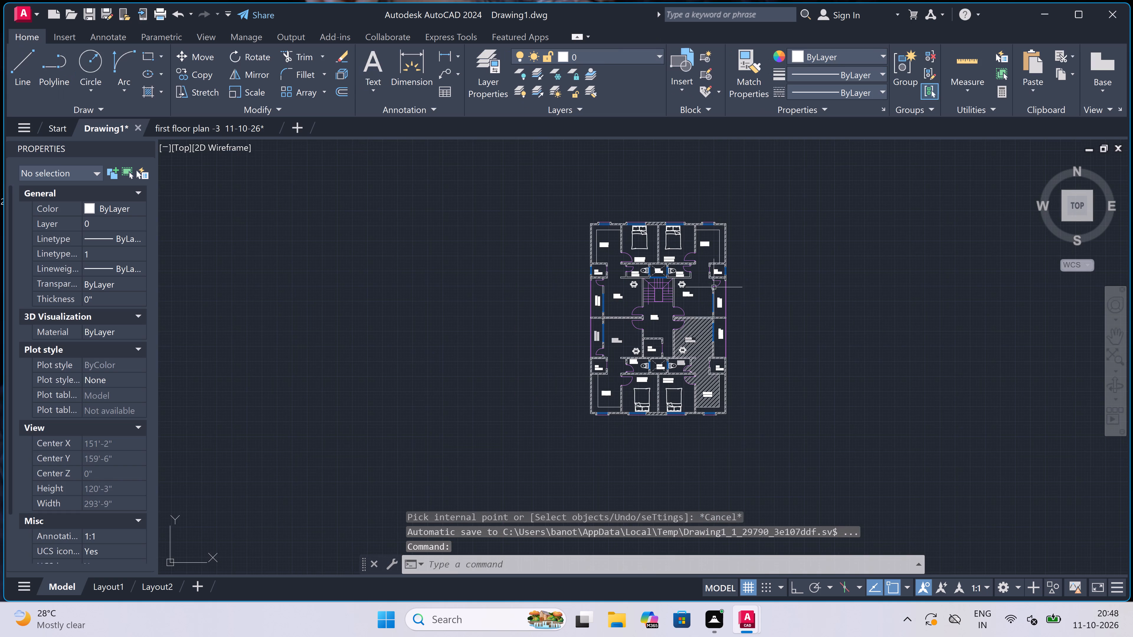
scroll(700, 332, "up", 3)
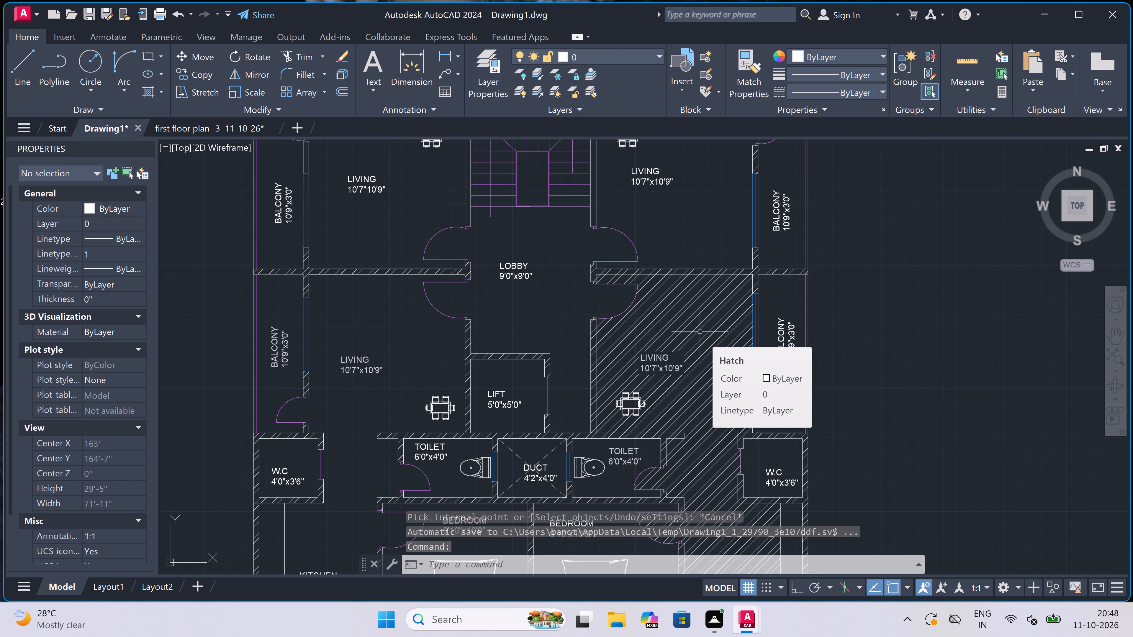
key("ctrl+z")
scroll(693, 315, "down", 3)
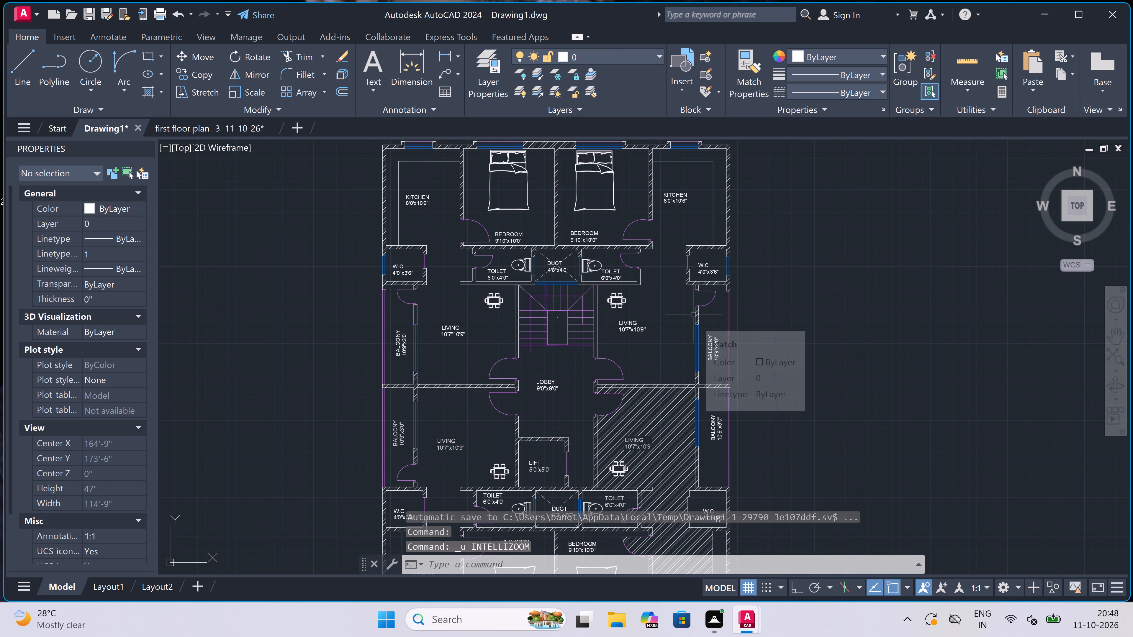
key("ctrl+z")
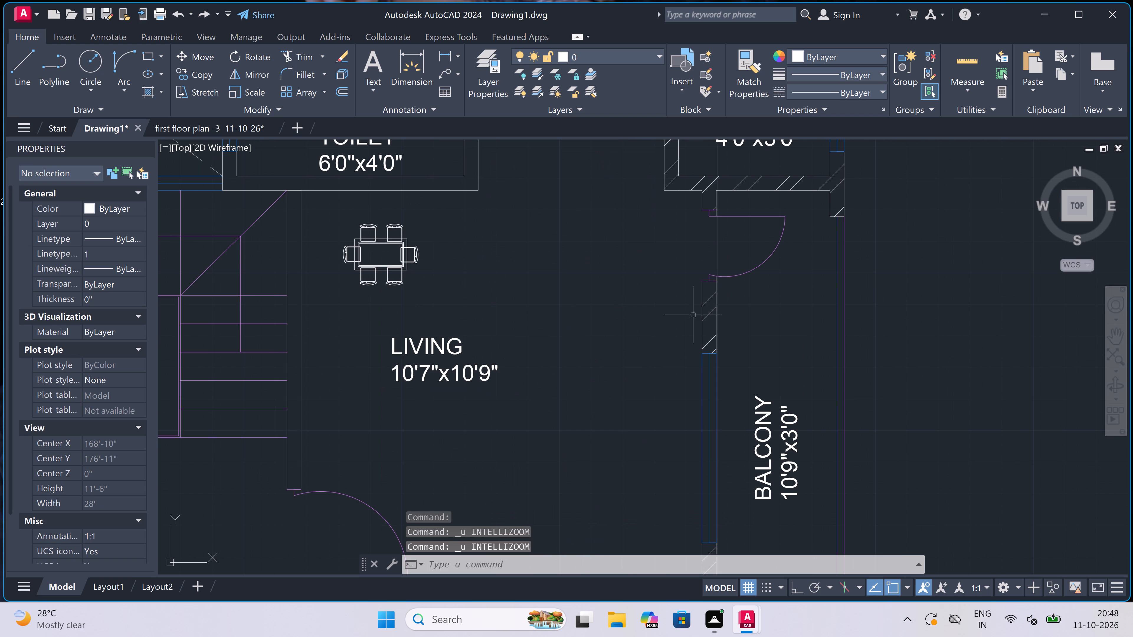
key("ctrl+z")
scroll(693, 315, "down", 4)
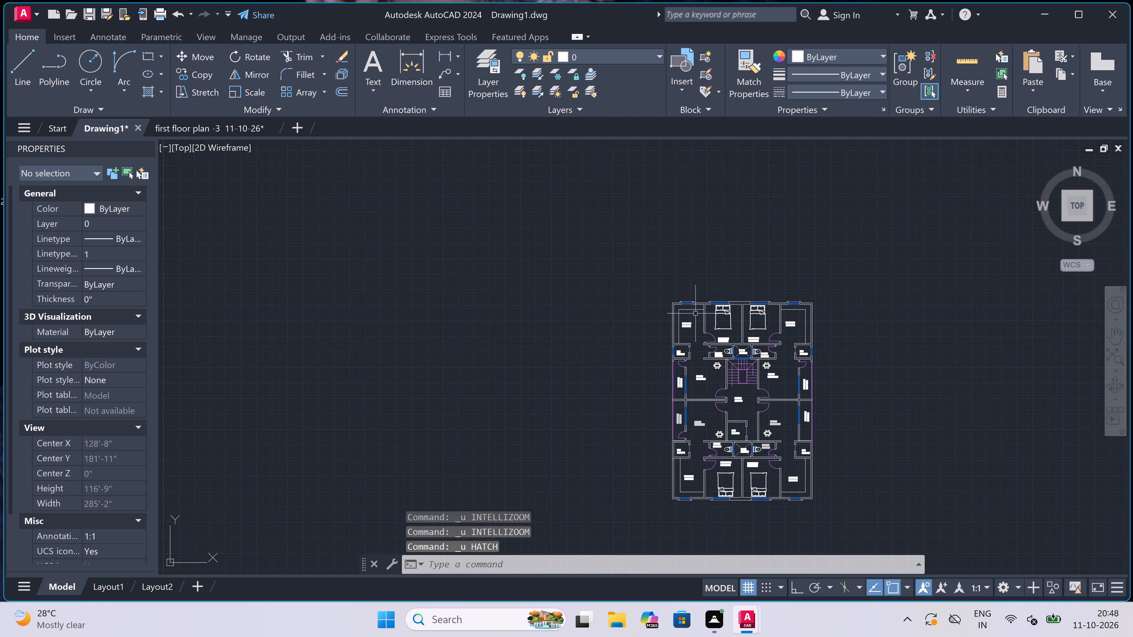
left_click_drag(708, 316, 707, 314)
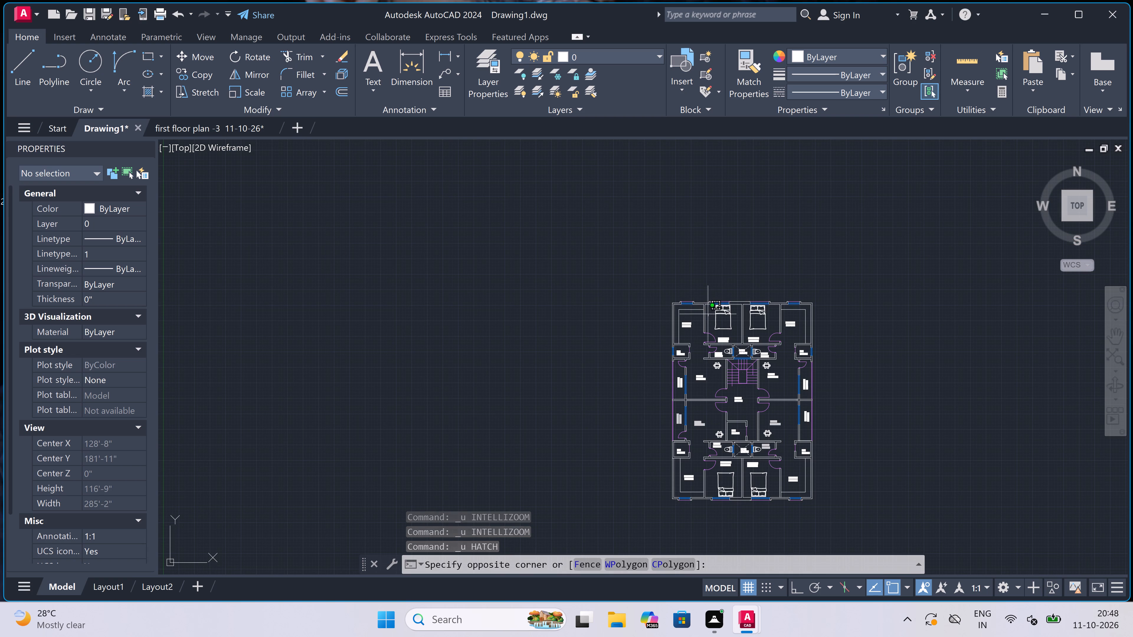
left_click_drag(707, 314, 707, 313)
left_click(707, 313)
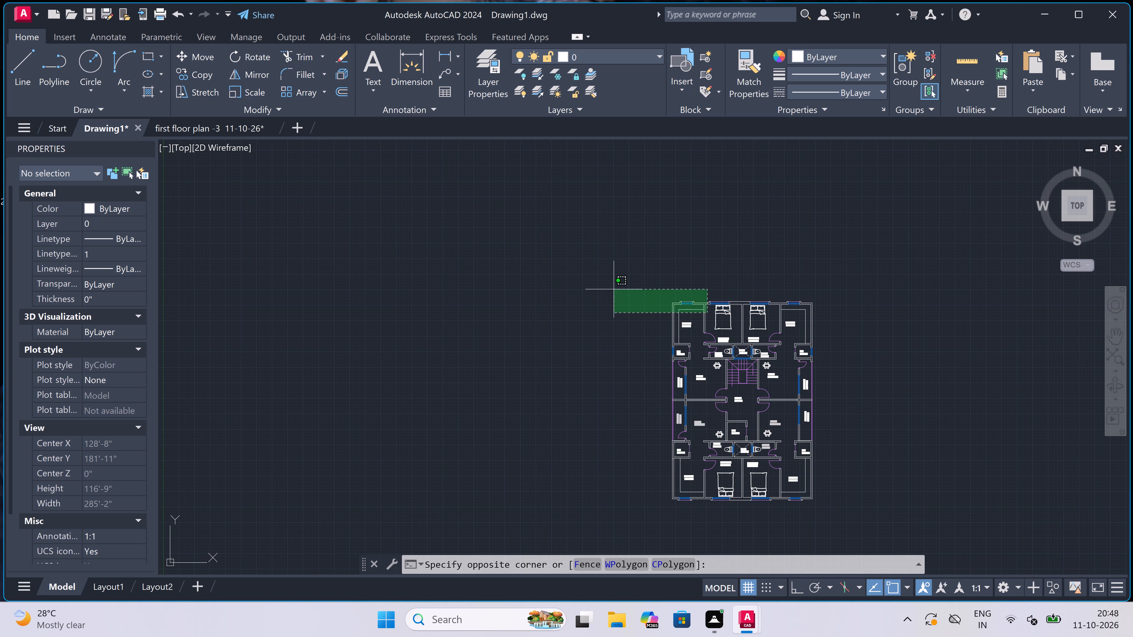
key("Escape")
Start a new ANSI32 hatch and fill the northwest kitchen's outer and bedroom-side walls plus the walls dividing and south of the north bedrooms.
scroll(895, 438, "down", 1)
scroll(600, 364, "down", 1)
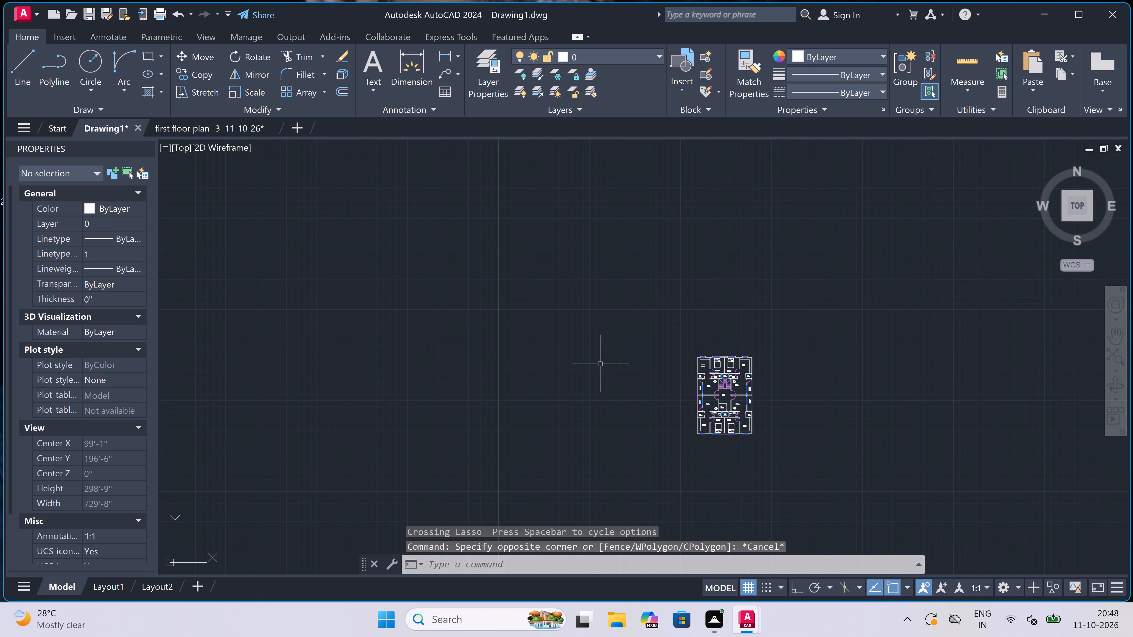
scroll(813, 405, "up", 3)
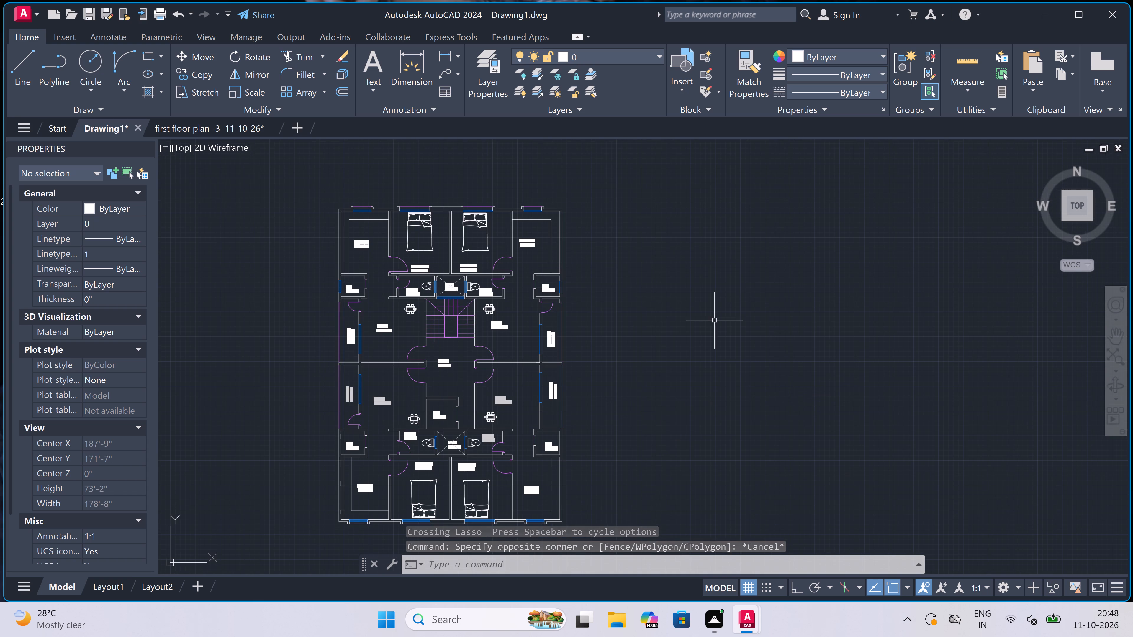
scroll(284, 150, "up", 3)
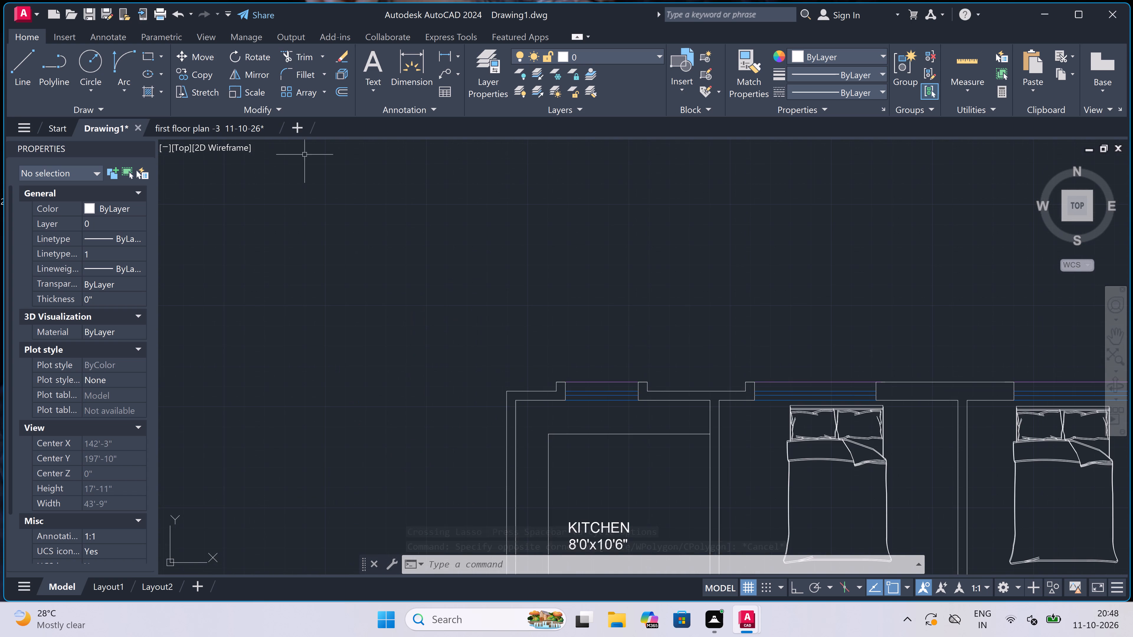
scroll(409, 193, "down", 2)
scroll(501, 226, "up", 1)
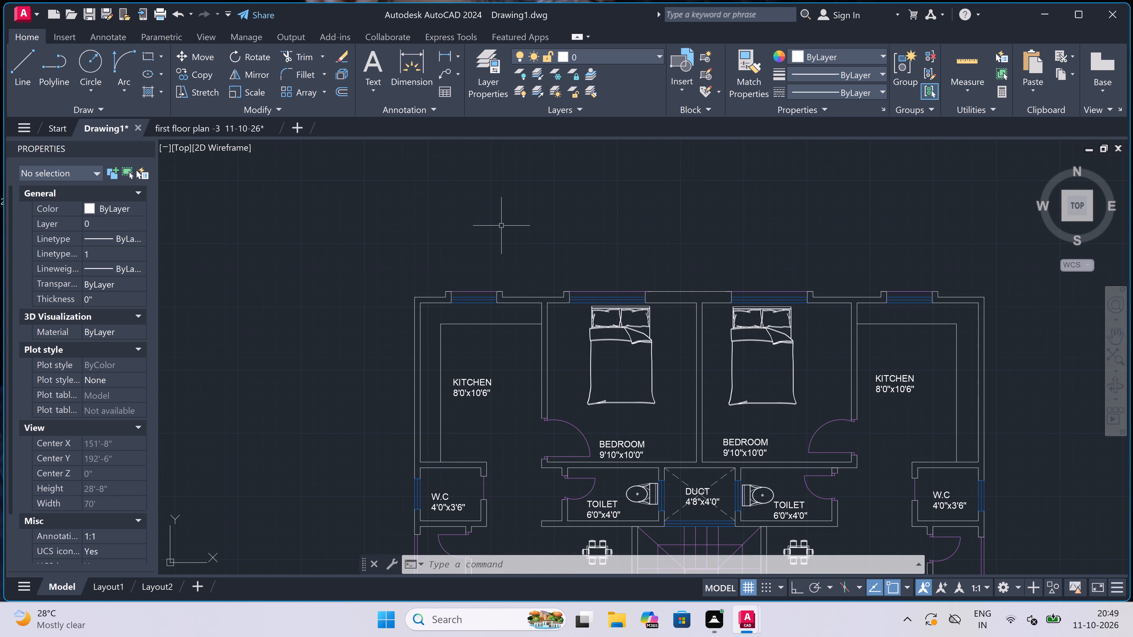
type("h")
key("space")
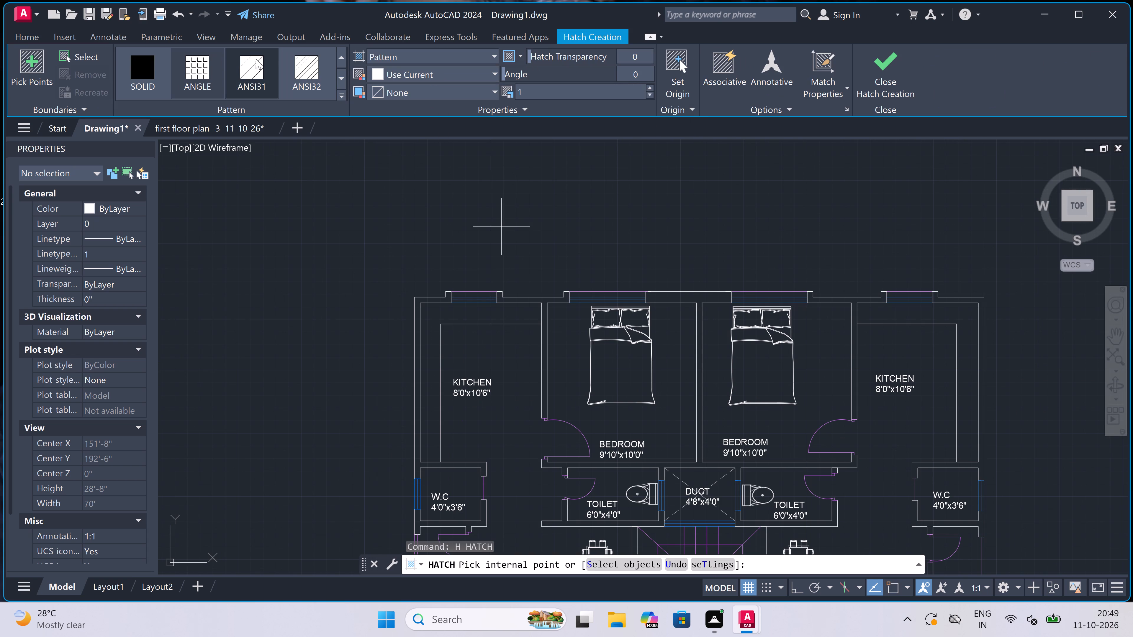
left_click(296, 64)
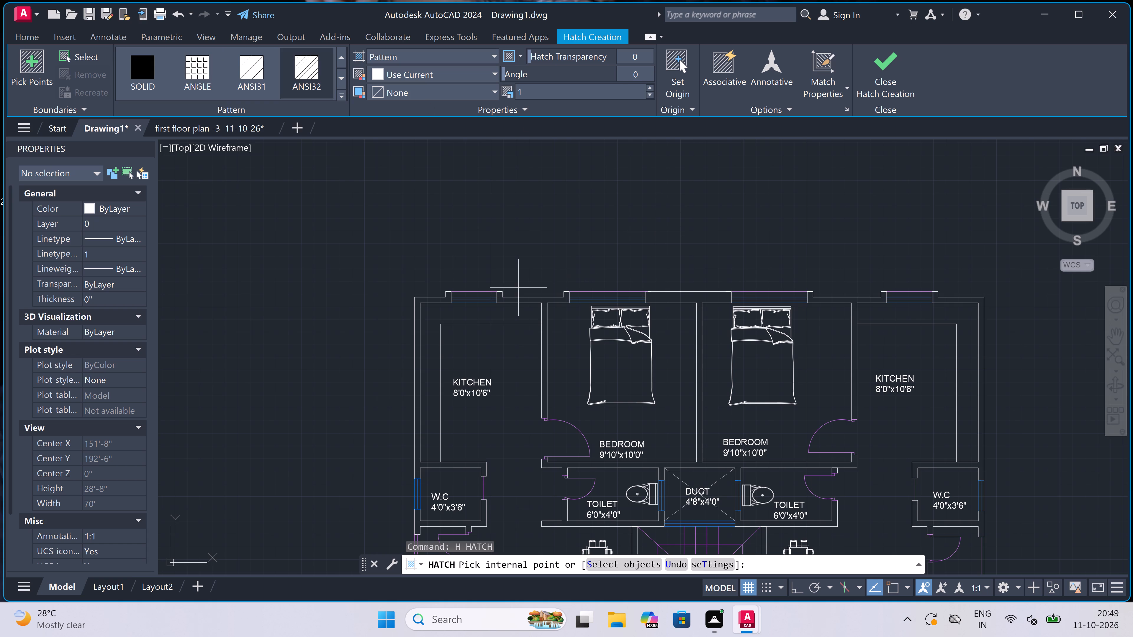
scroll(519, 301, "up", 1)
left_click(528, 298)
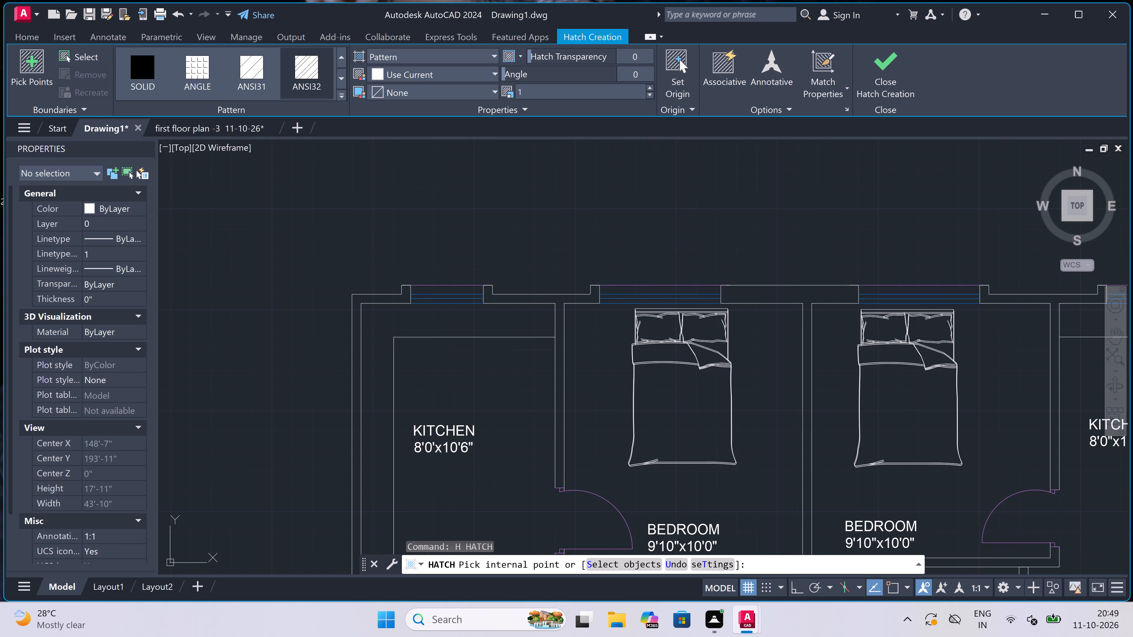
left_click(756, 293)
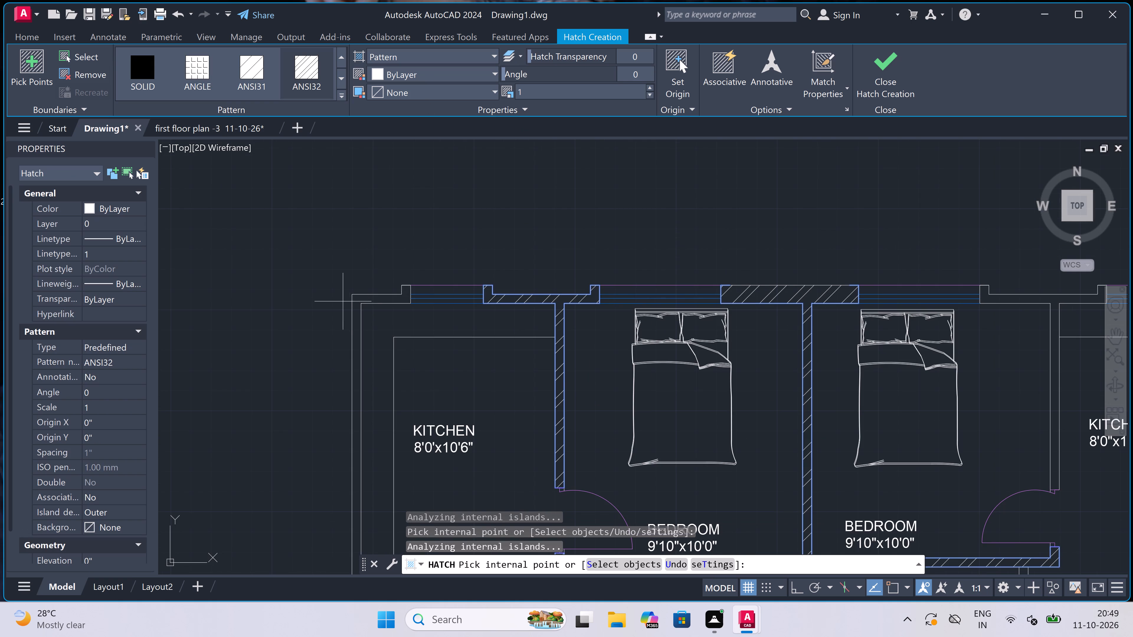
left_click(357, 307)
scroll(438, 263, "down", 3)
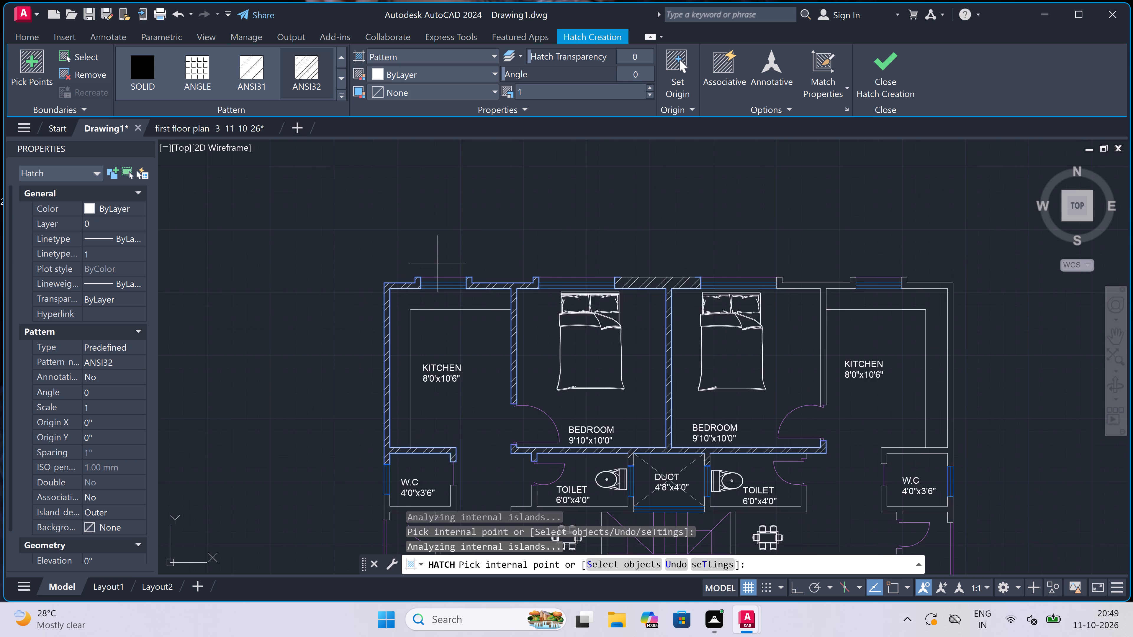
Hatch the wall between northeast bedroom and kitchen with its adjoining north wall, plus the northeast kitchen's outer walls.
scroll(590, 266, "up", 4)
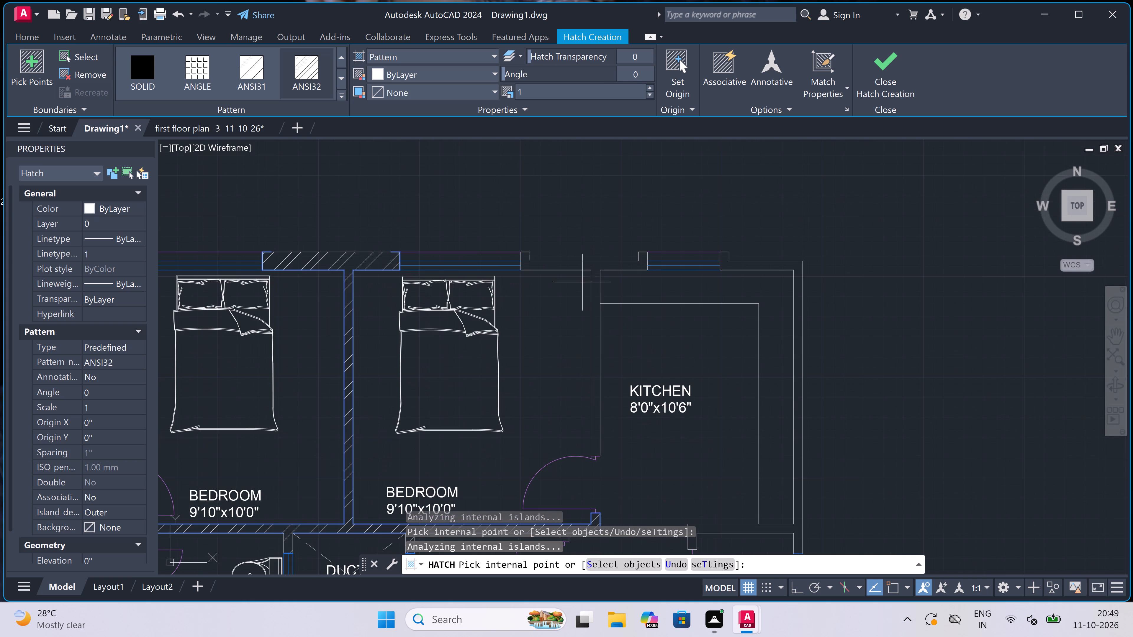
left_click(597, 267)
left_click(786, 266)
Hatch the northeast W.C.'s south wall, including its stubs beside the balcony.
scroll(638, 214, "down", 8)
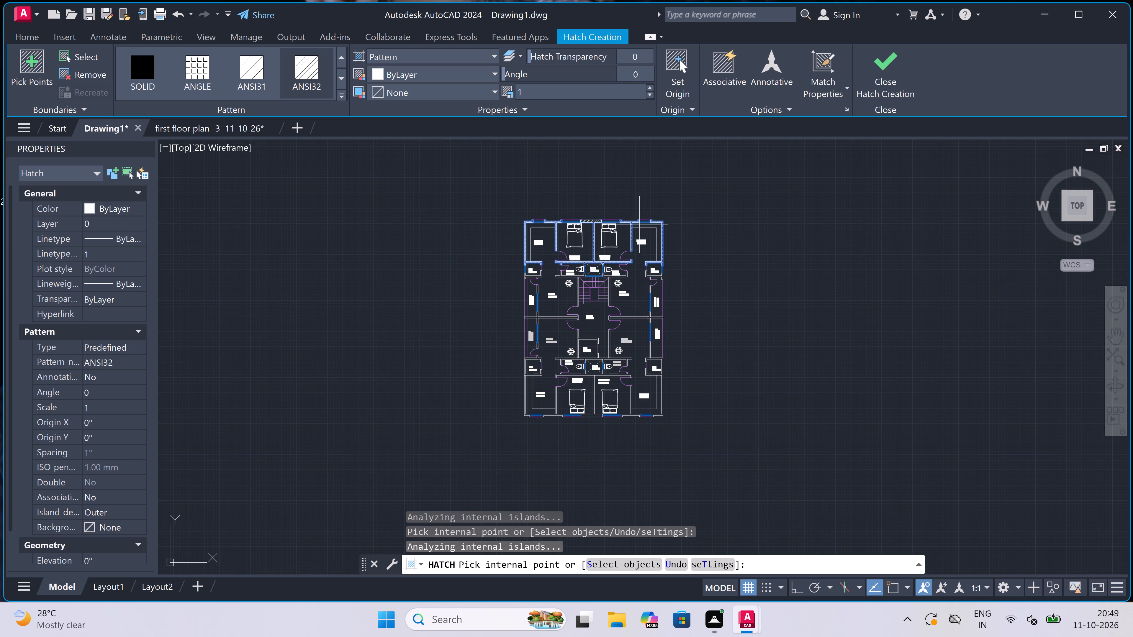
scroll(641, 266, "up", 2)
scroll(649, 294, "up", 3)
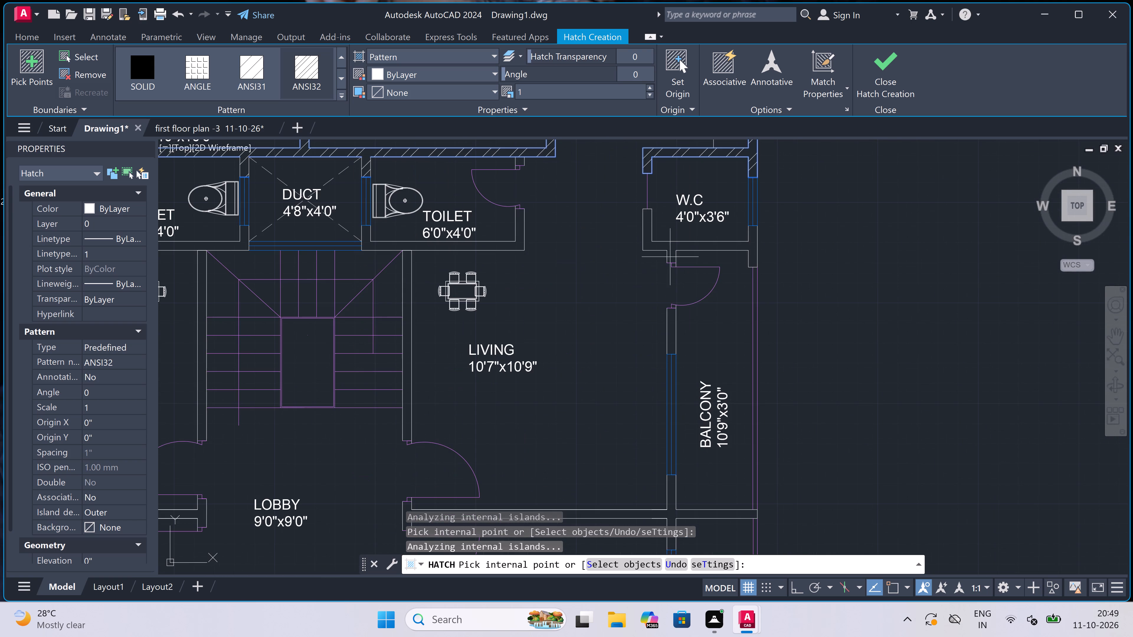
left_click(677, 244)
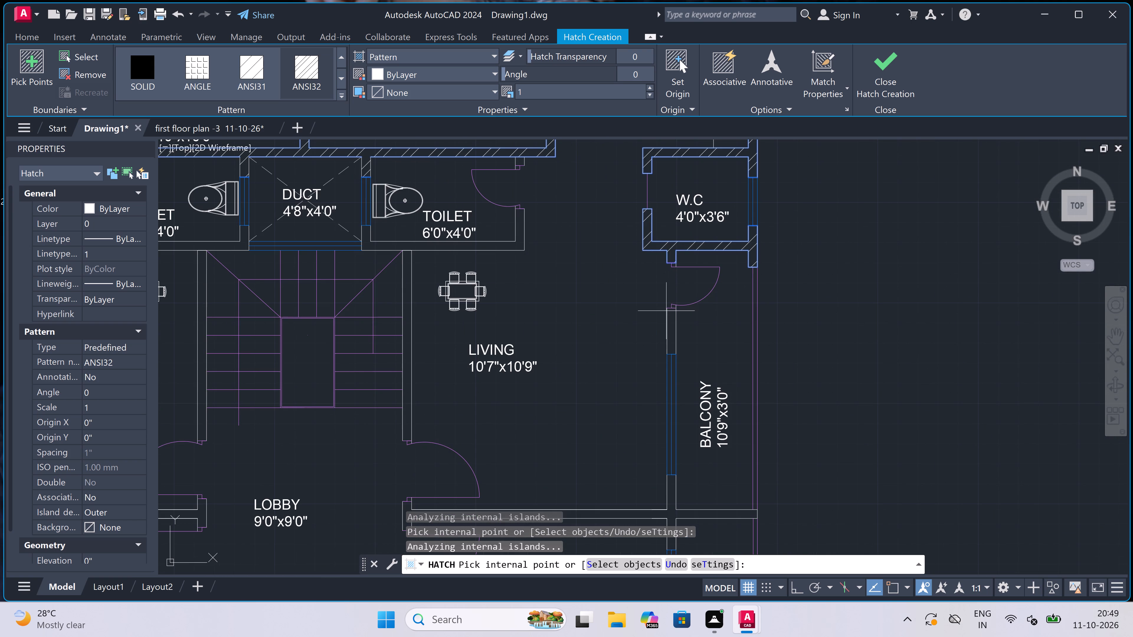
Hatch the northeast balcony's wall piece south of its door and the cross-shaped wall dividing the two east living rooms and balconies.
left_click(669, 327)
scroll(657, 246, "down", 5)
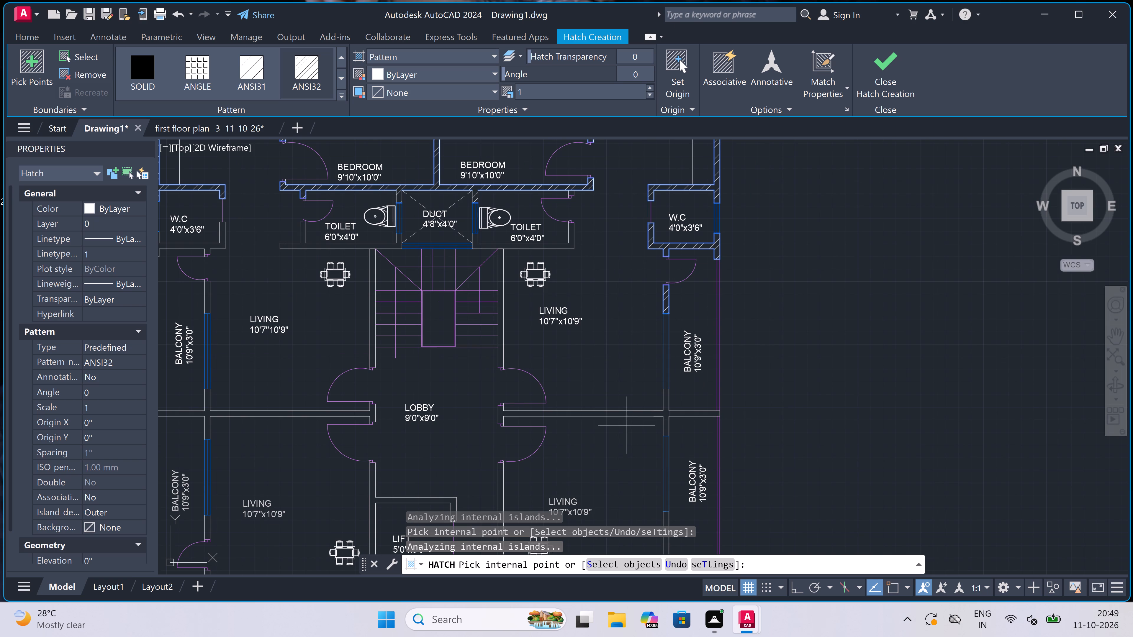
scroll(624, 409, "up", 2)
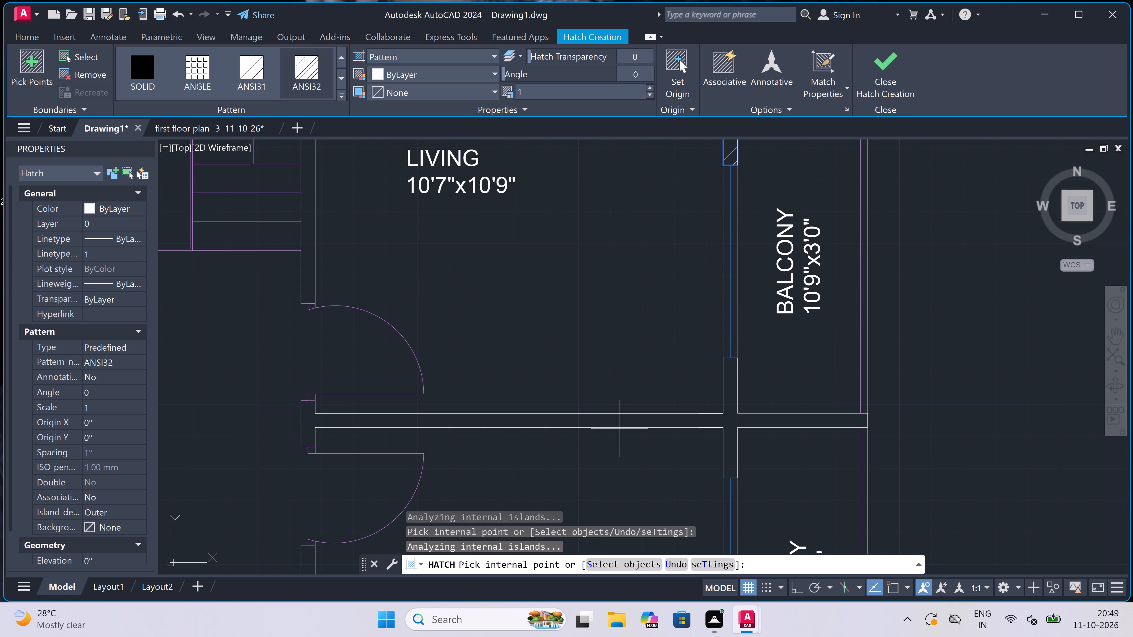
left_click(620, 419)
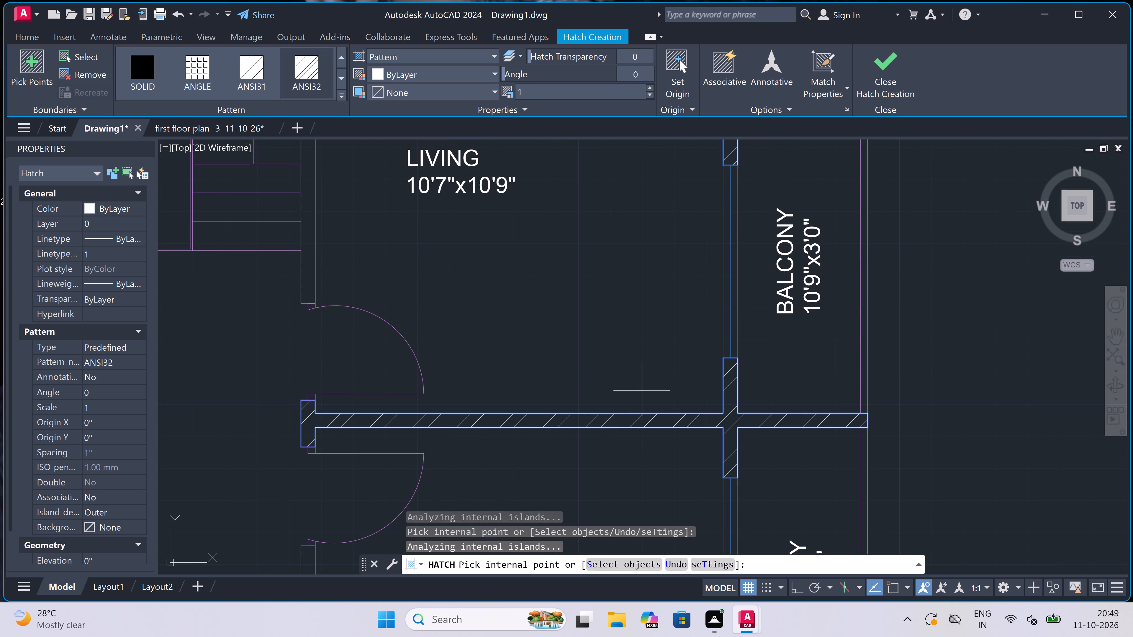
Hatch the southeast living room's lobby-side wall, the southeast W.C. and kitchen outer walls, and the adjoining balcony wall piece.
scroll(681, 356, "down", 9)
scroll(651, 407, "up", 3)
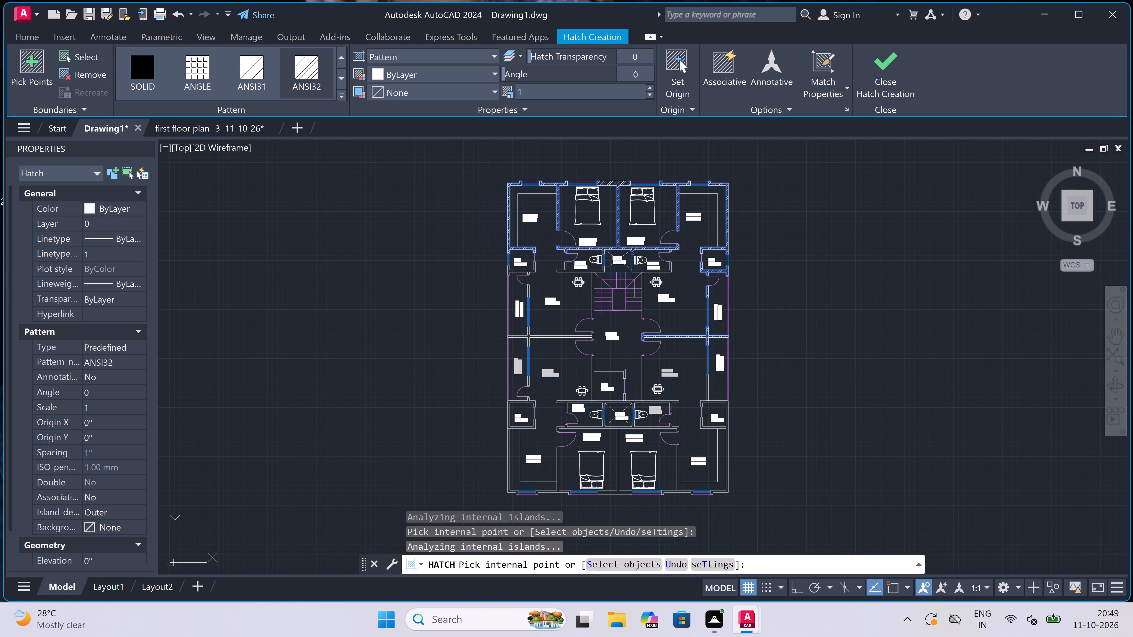
scroll(638, 400, "up", 2)
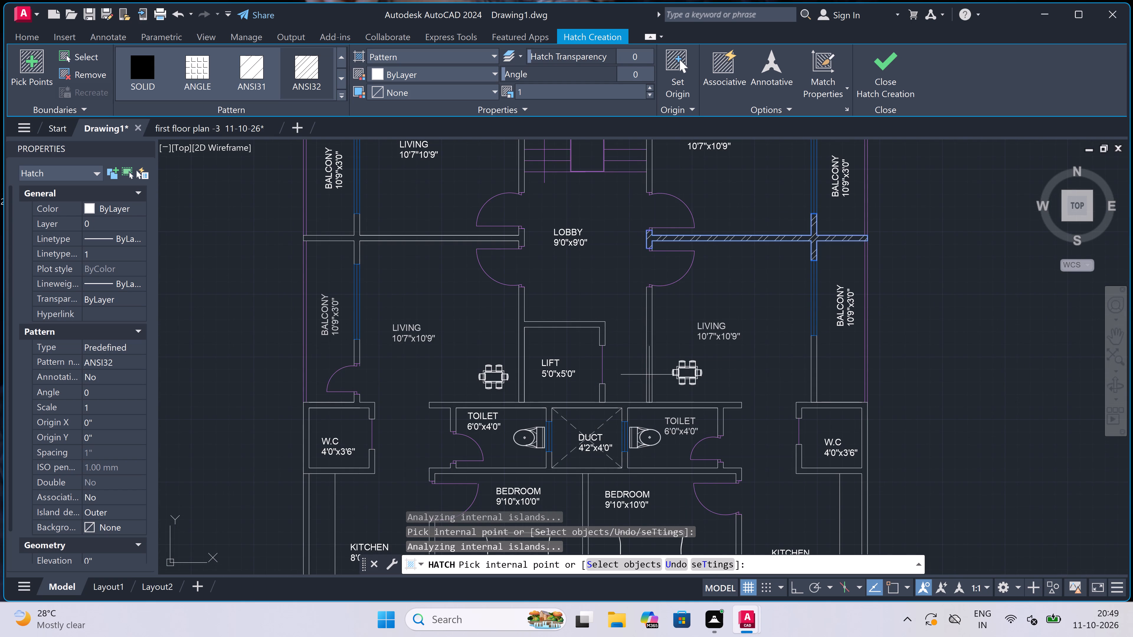
left_click(649, 375)
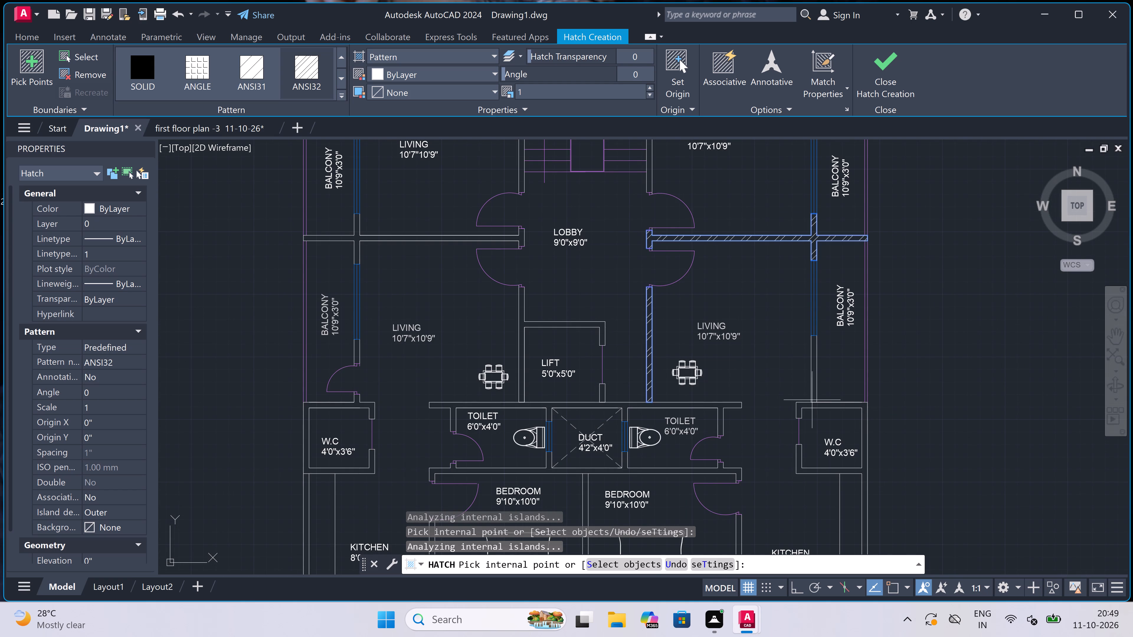
left_click(819, 406)
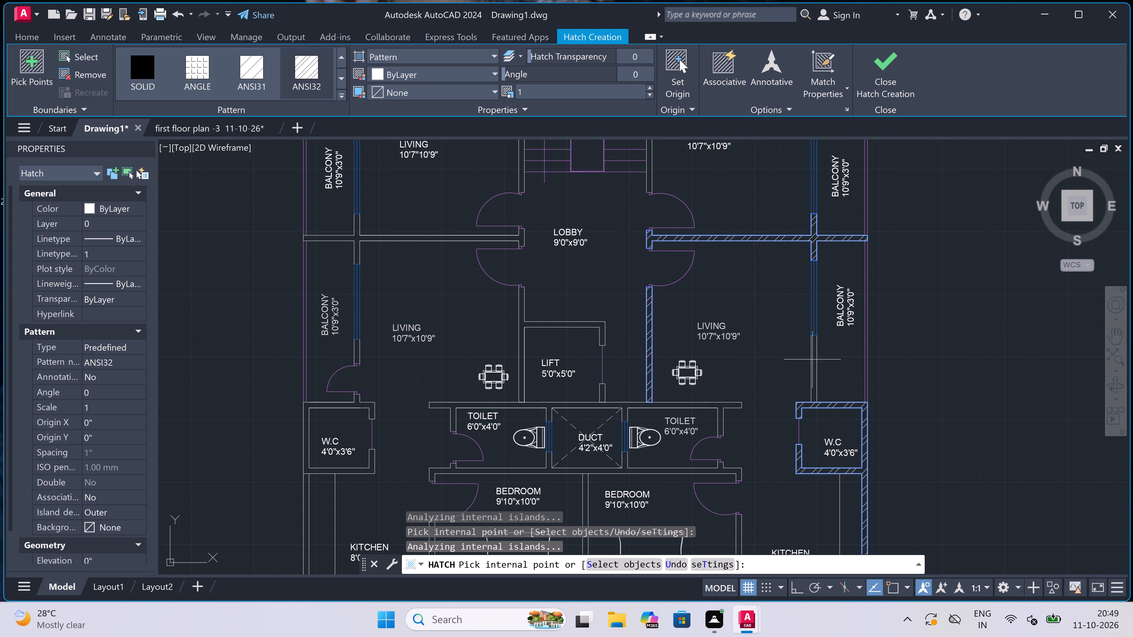
left_click(814, 357)
Hatch the wall between southeast bedroom and kitchen, plus the long walls south and north of the southern toilets and duct.
scroll(729, 318, "down", 4)
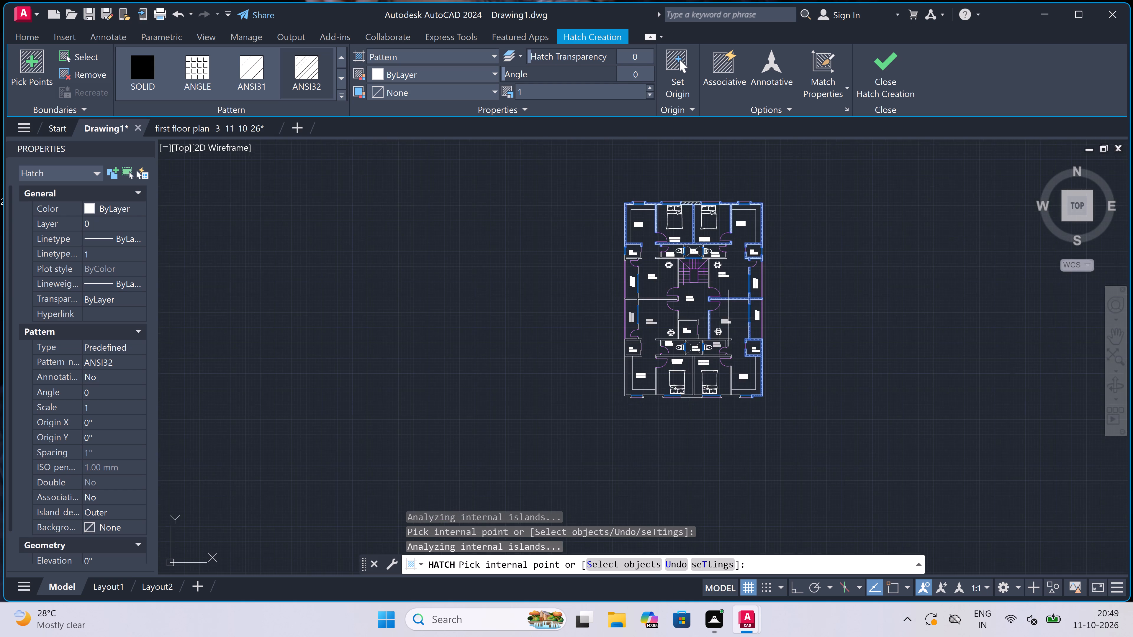
scroll(732, 356, "up", 3)
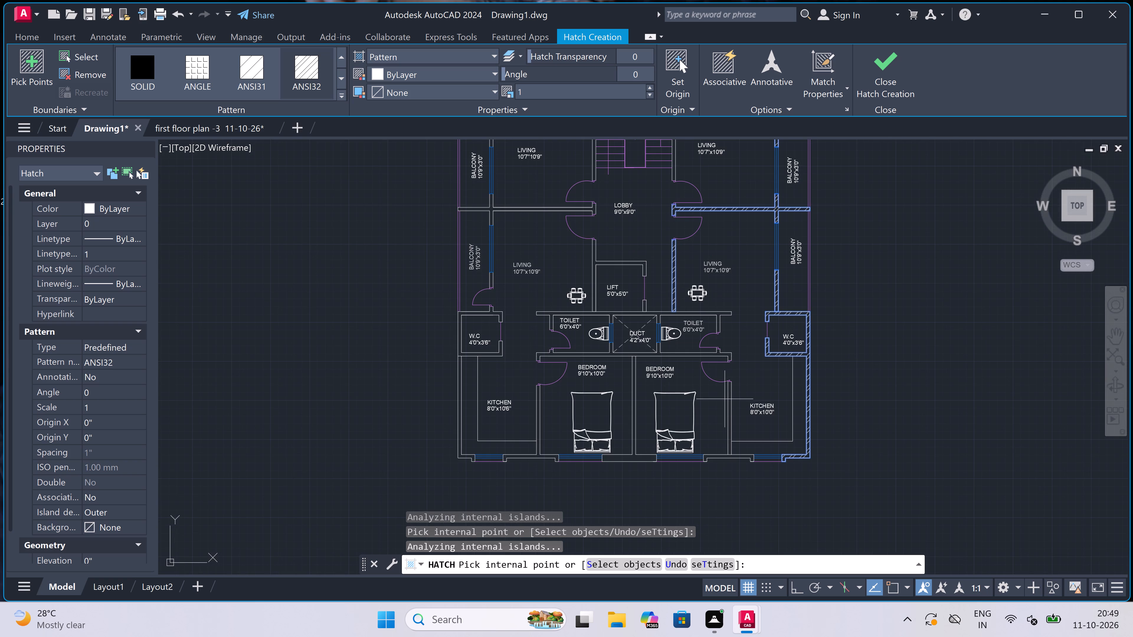
scroll(723, 417, "up", 1)
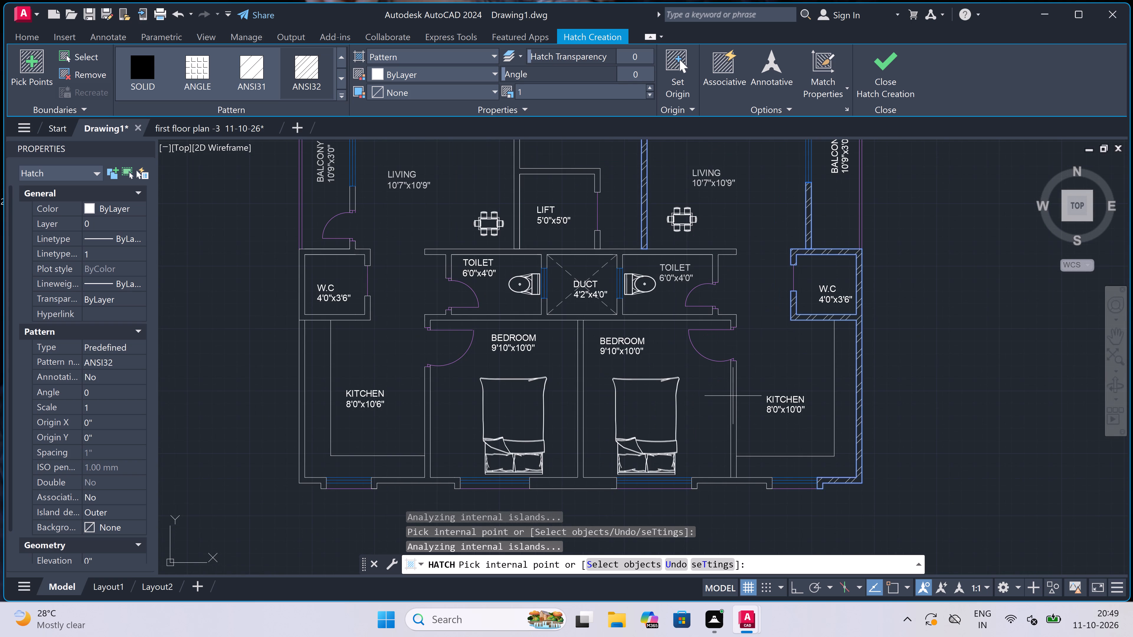
scroll(733, 396, "up", 2)
left_click(733, 396)
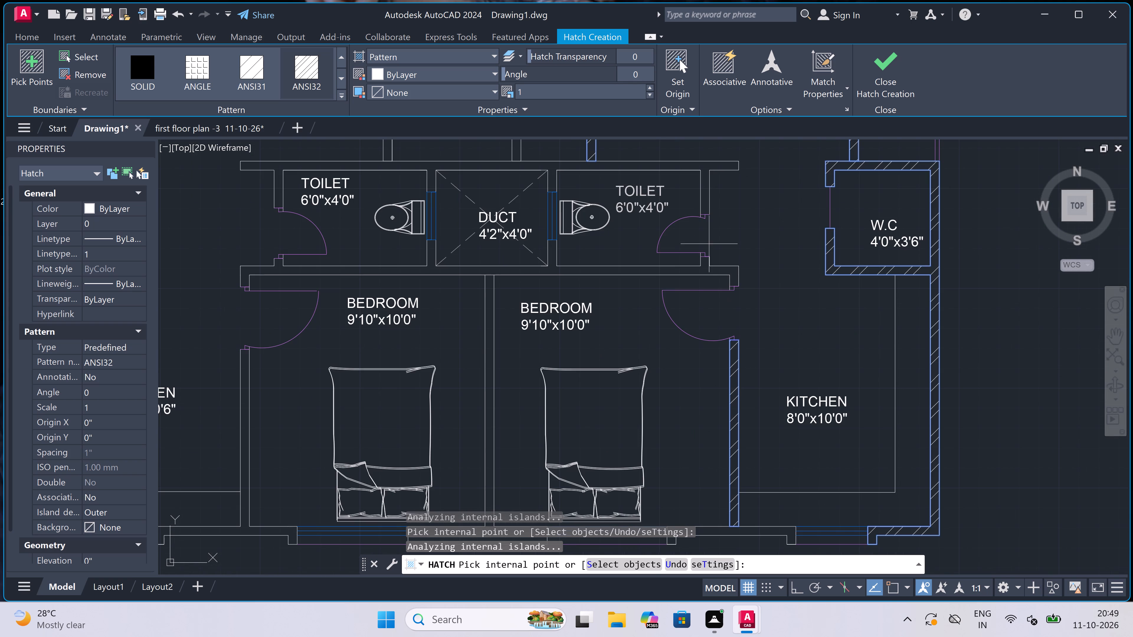
left_click(697, 269)
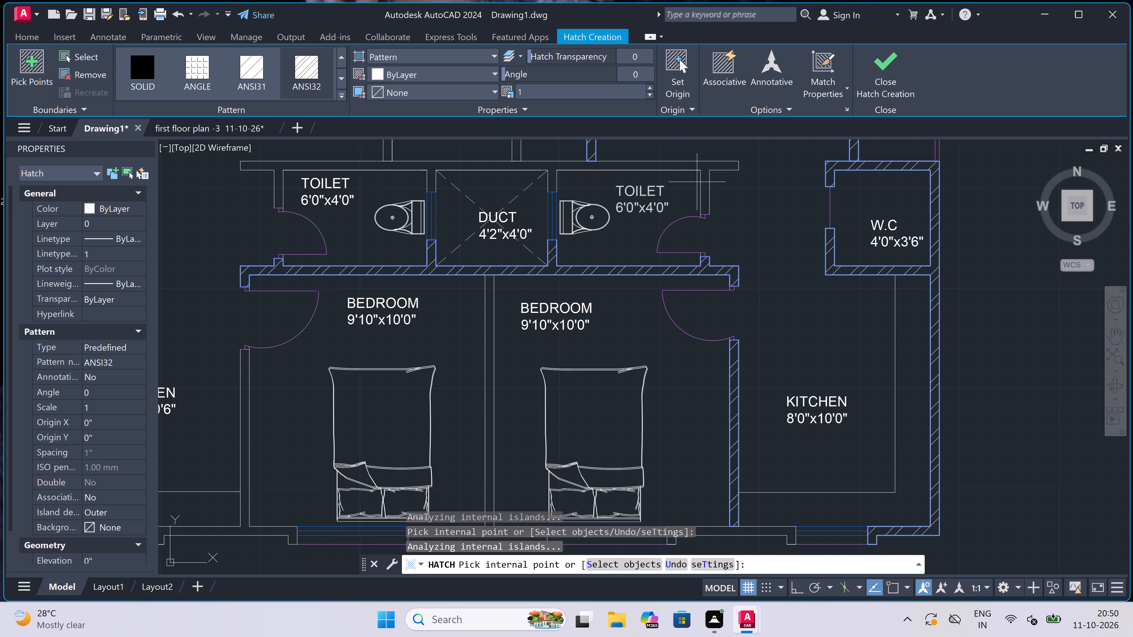
left_click(696, 163)
Hatch the wall between the south bedrooms, the south outer wall segments, and the wall between southwest bedroom and kitchen.
scroll(664, 251, "down", 4)
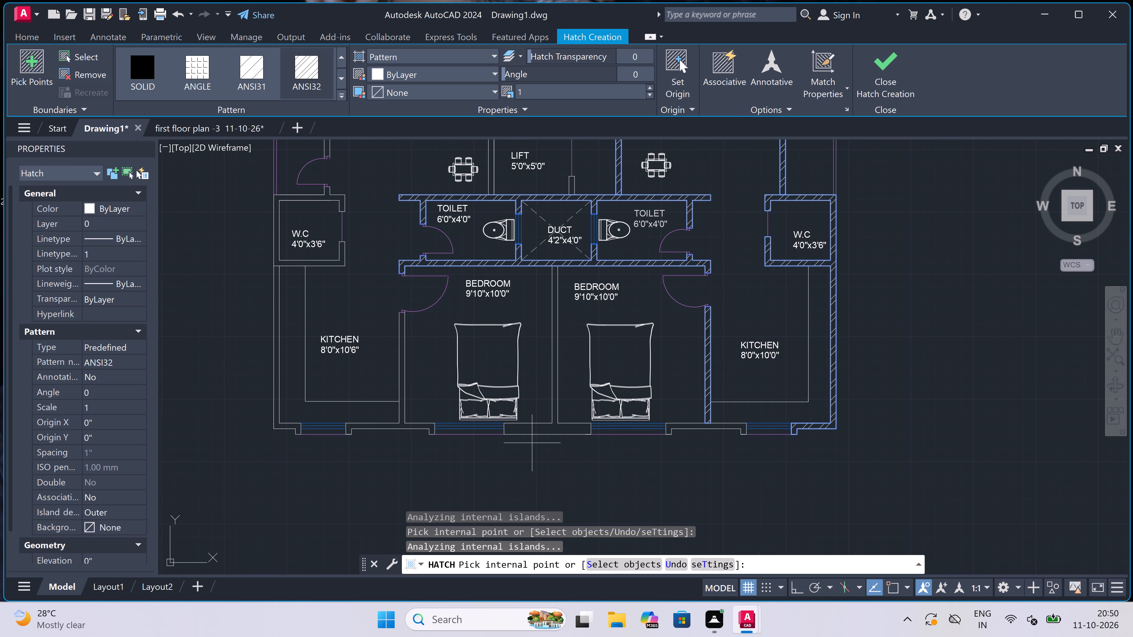
left_click(533, 430)
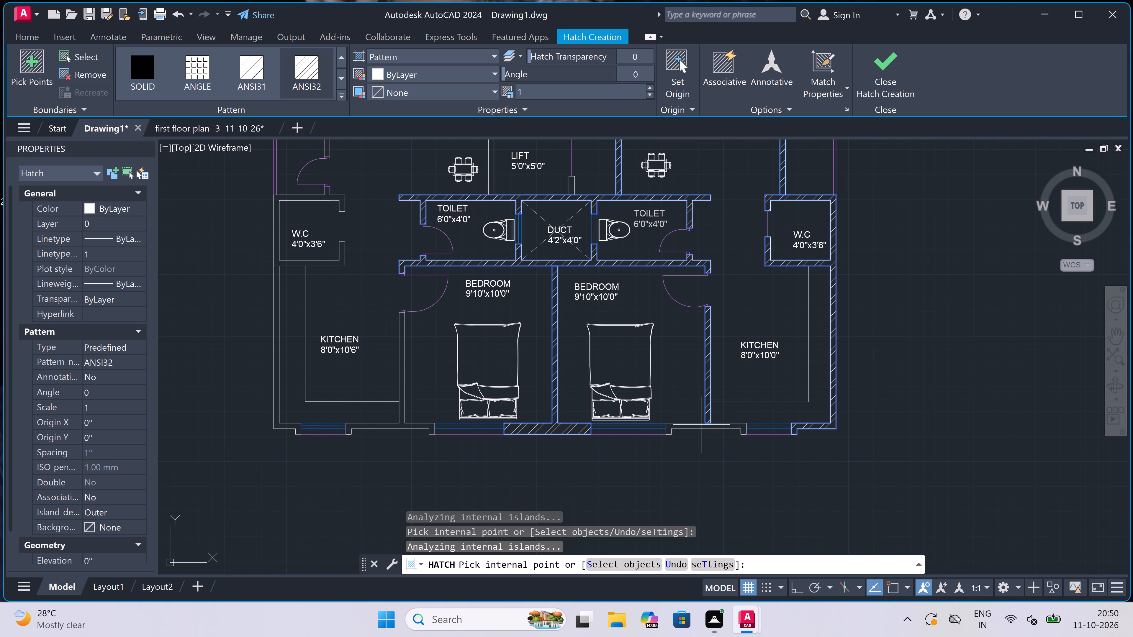
left_click(702, 426)
scroll(649, 411, "down", 5)
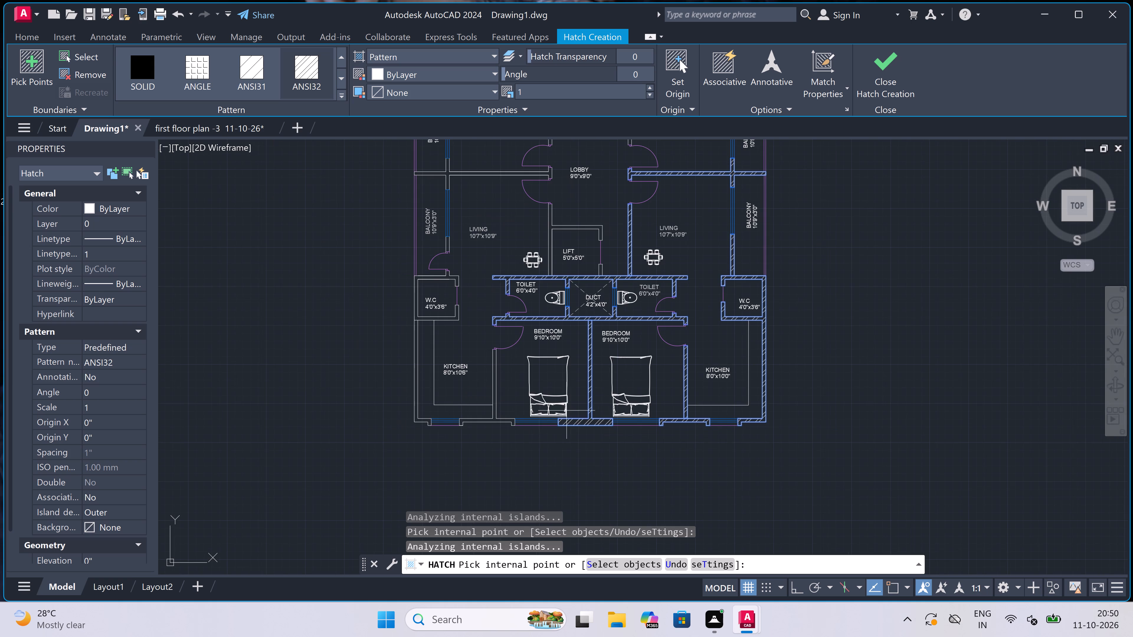
scroll(507, 407, "up", 2)
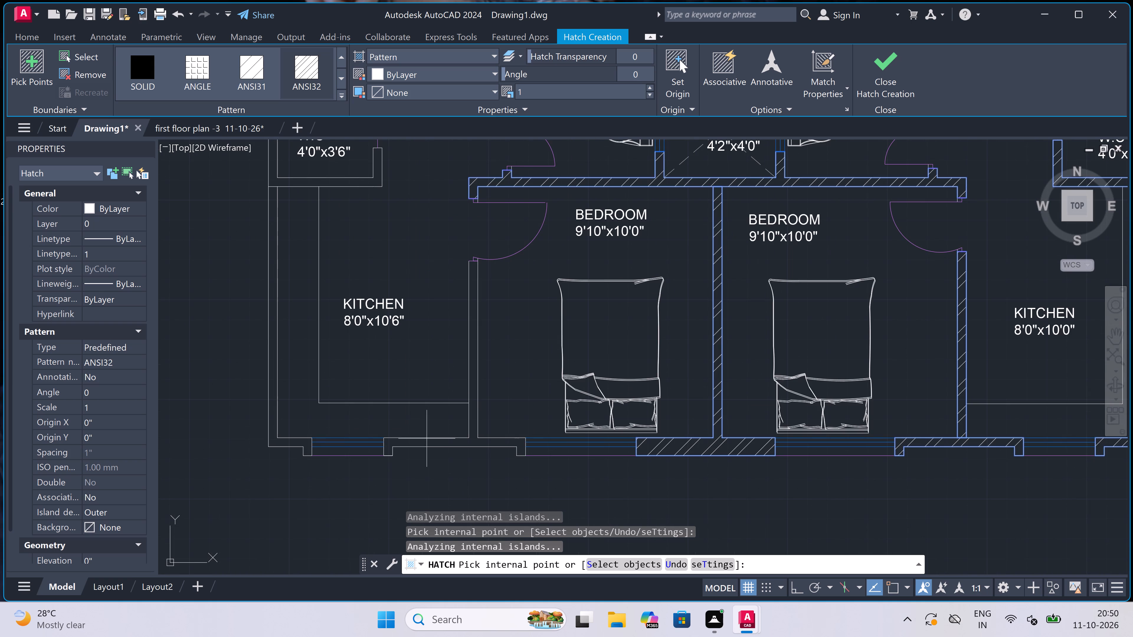
left_click(430, 444)
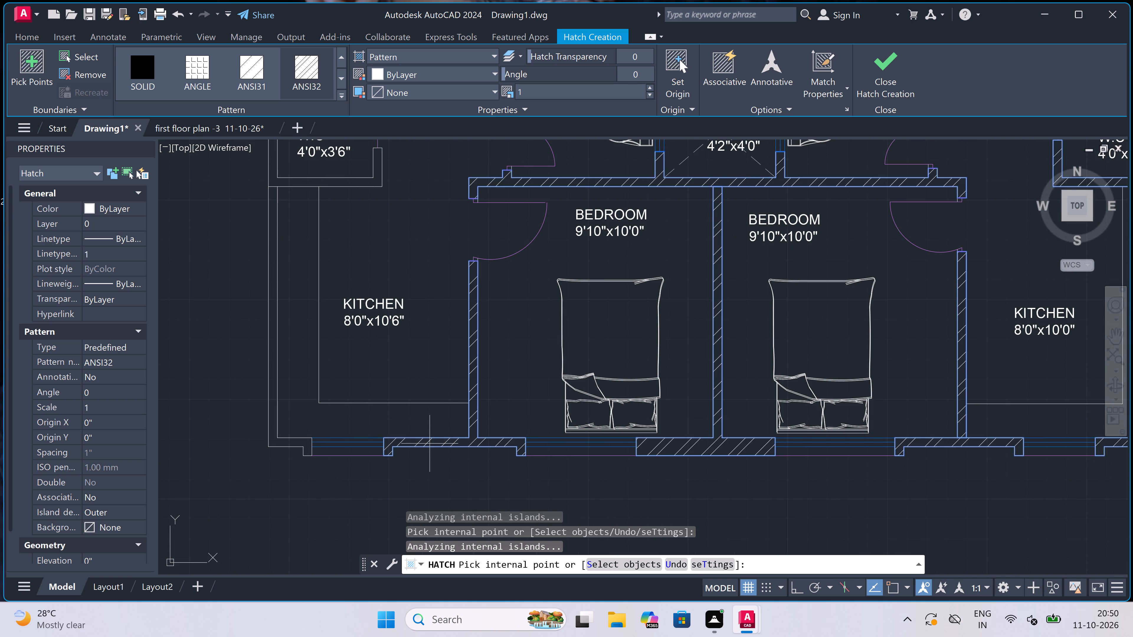
Hatch the southwest kitchen's outer wall and the walls around the southwest W.C.
scroll(461, 421, "down", 4)
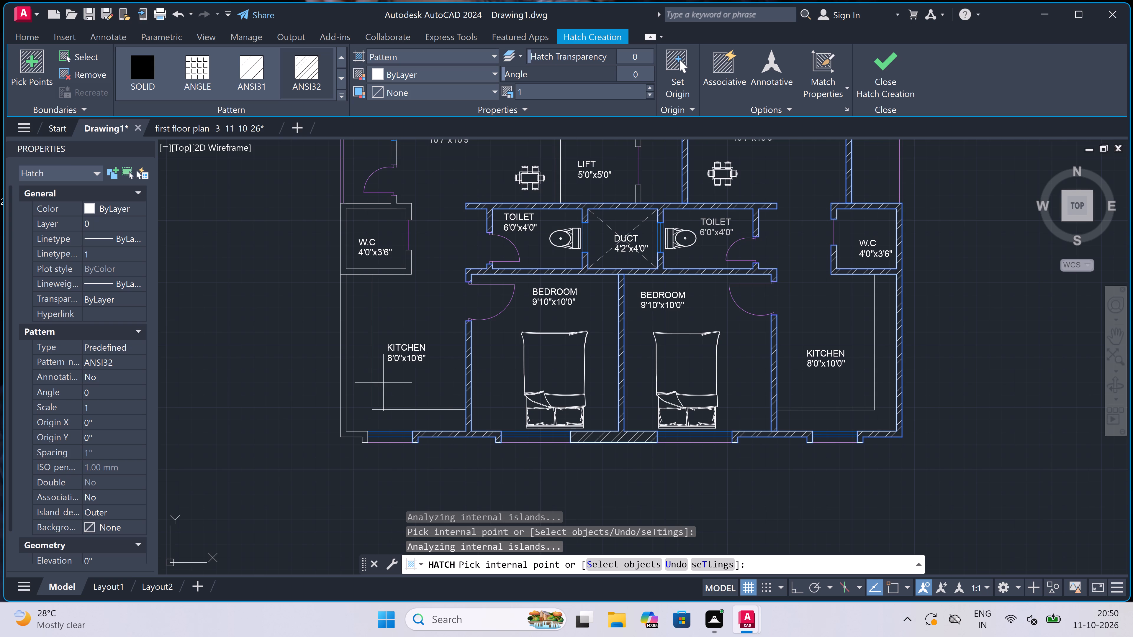
scroll(339, 311, "up", 1)
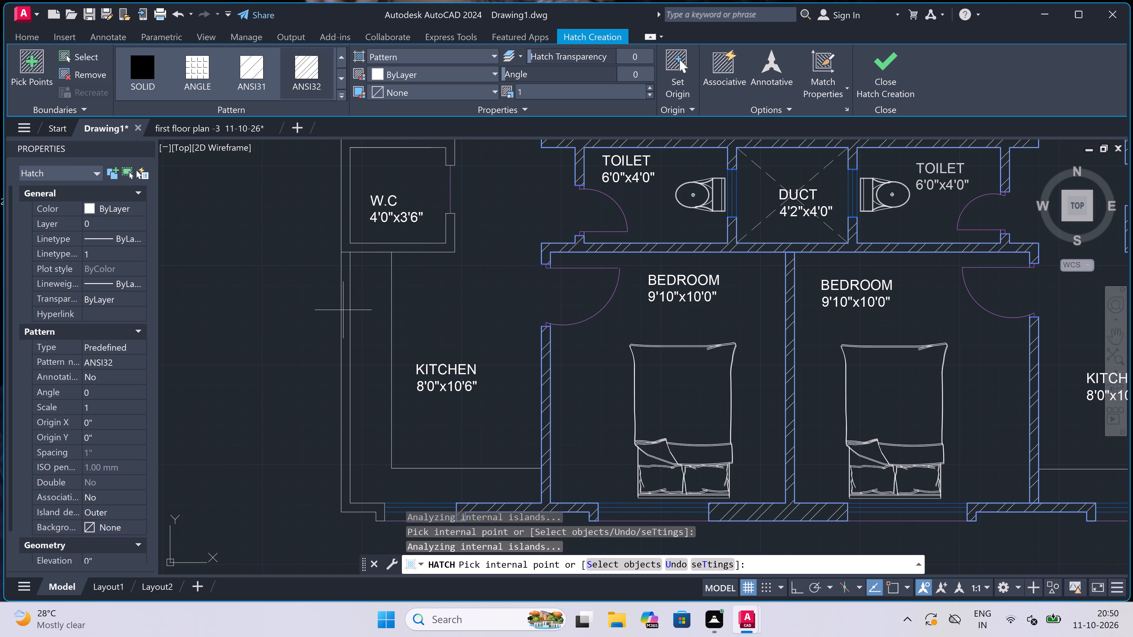
left_click(343, 310)
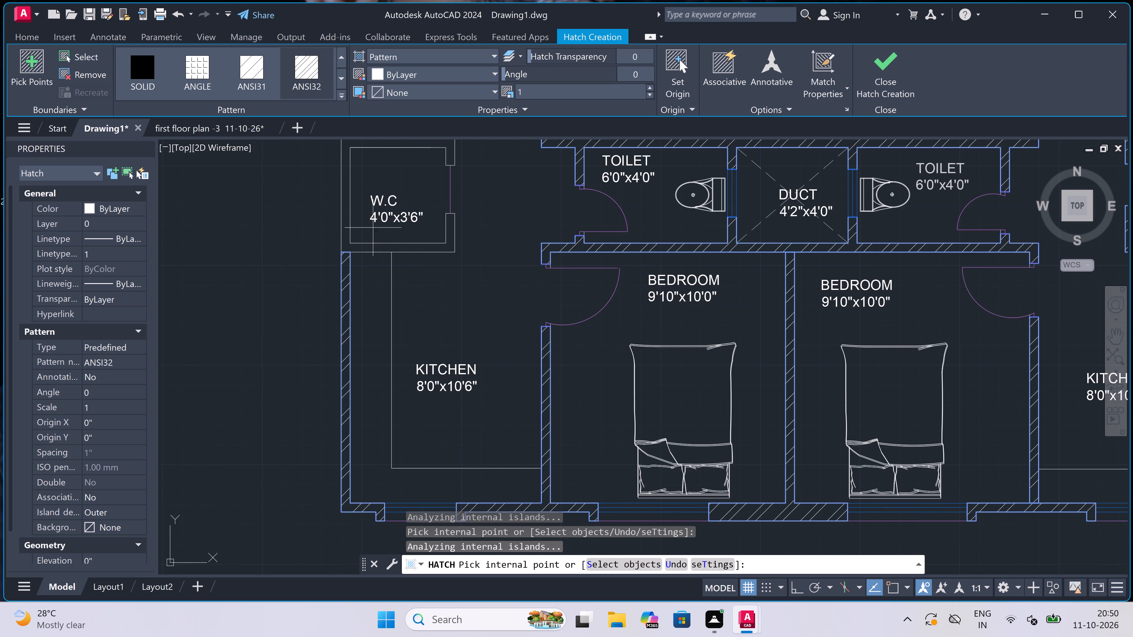
left_click(370, 247)
Hatch the wall dividing the west living rooms, the southwest balcony's wall piece, and the lift's west and north walls.
scroll(444, 261, "down", 3)
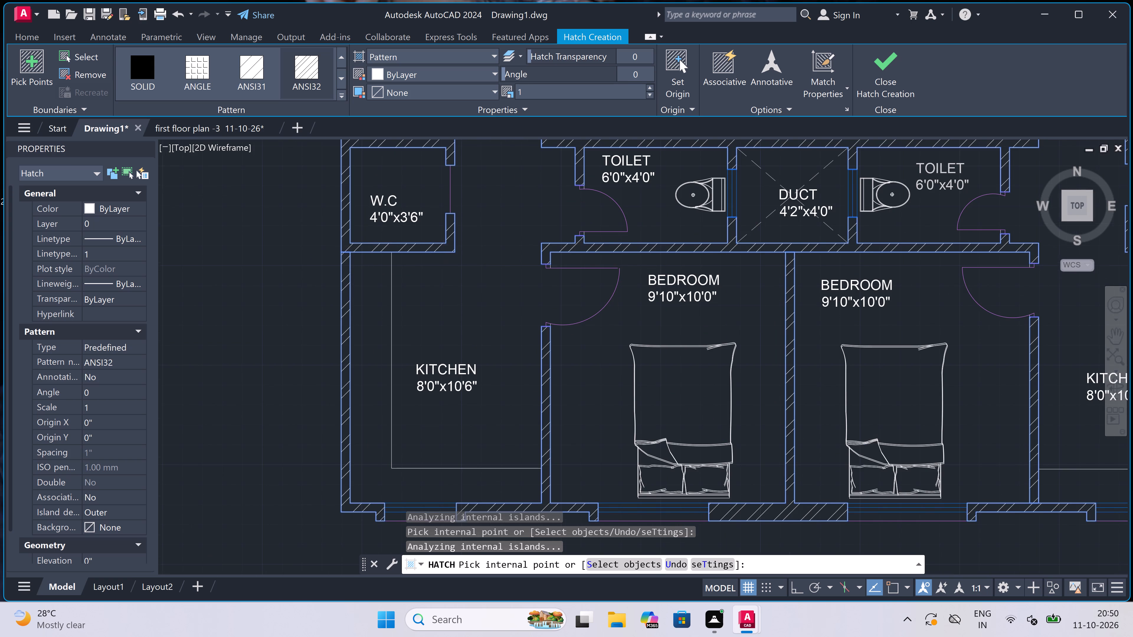
scroll(444, 261, "down", 2)
scroll(453, 133, "up", 4)
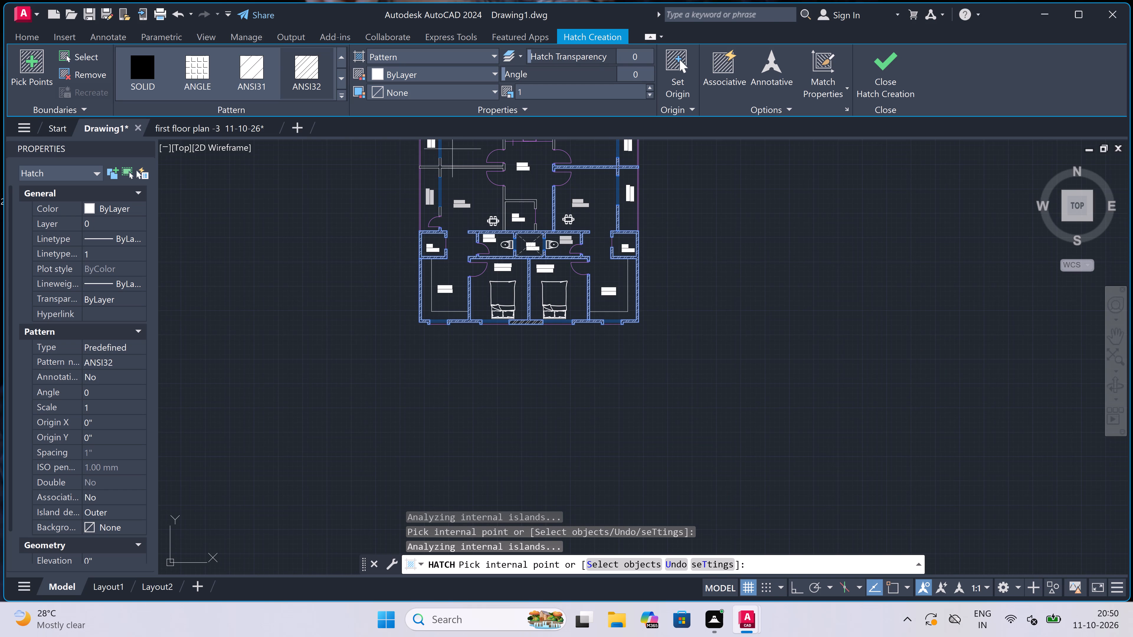
scroll(438, 162, "up", 3)
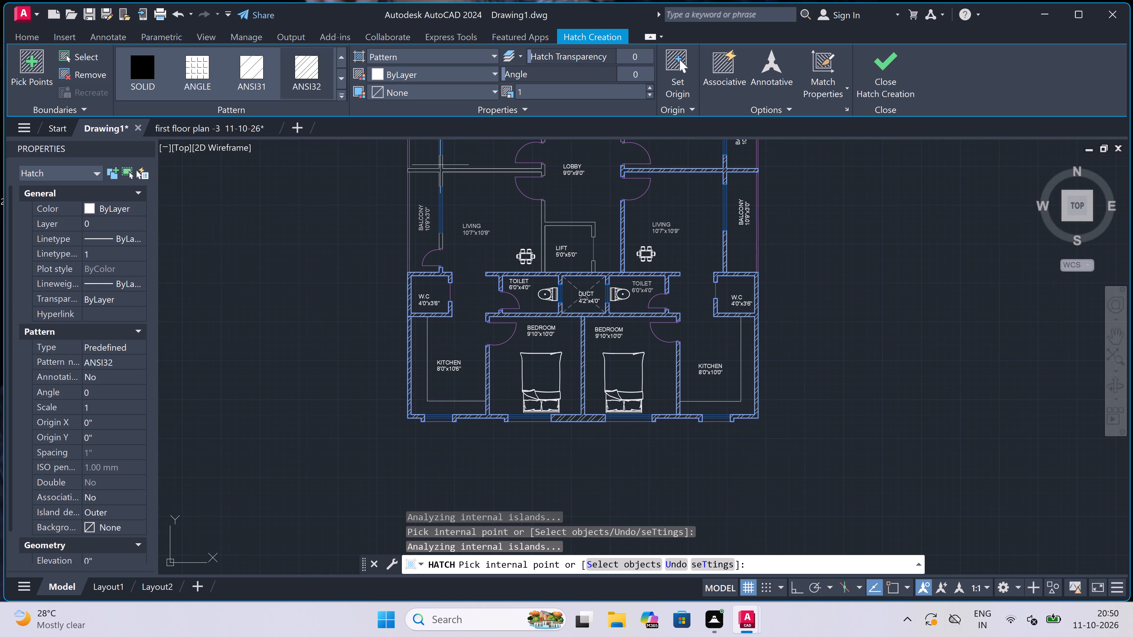
left_click(441, 172)
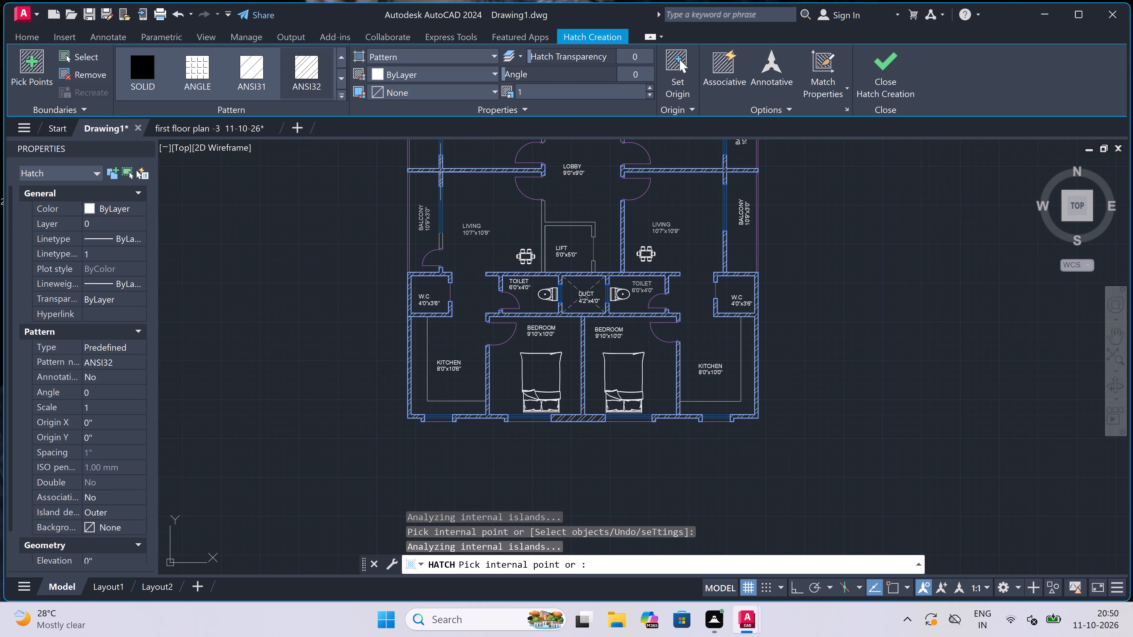
left_click(442, 245)
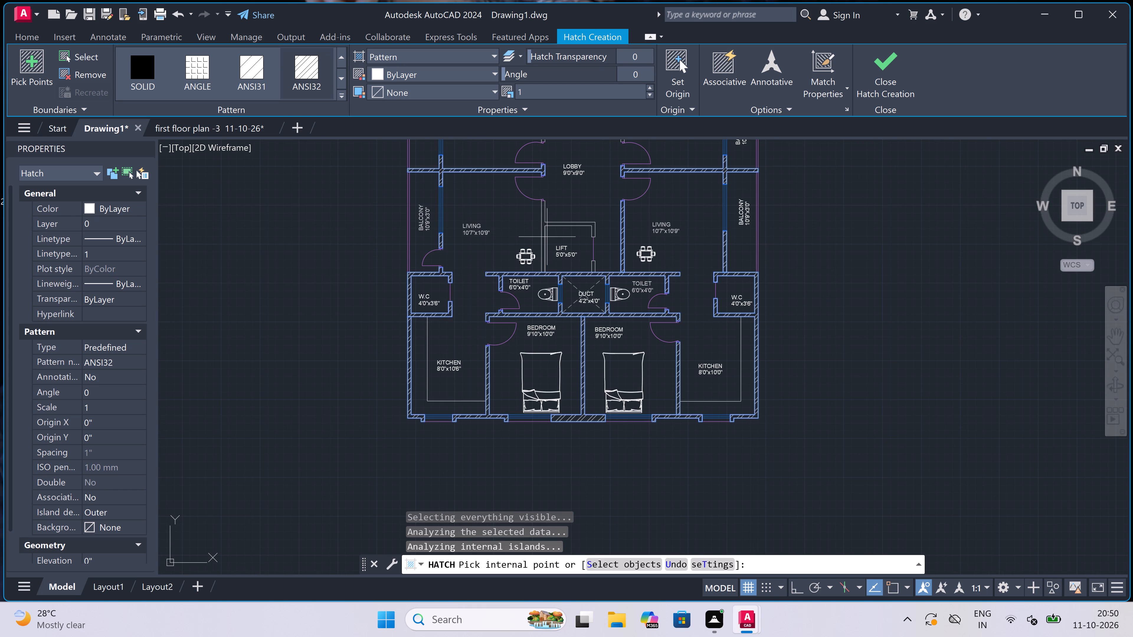
left_click(543, 238)
Hatch the south walls of both northern toilets and the two walls flanking the staircase.
scroll(497, 264, "down", 4)
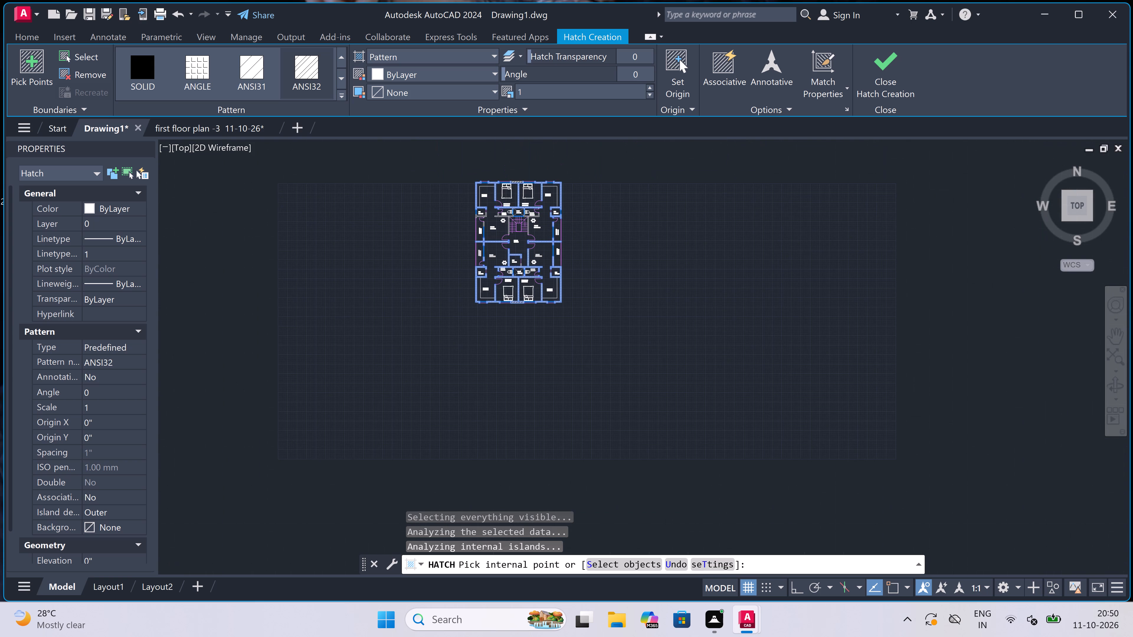
scroll(503, 170, "up", 3)
scroll(497, 303, "up", 1)
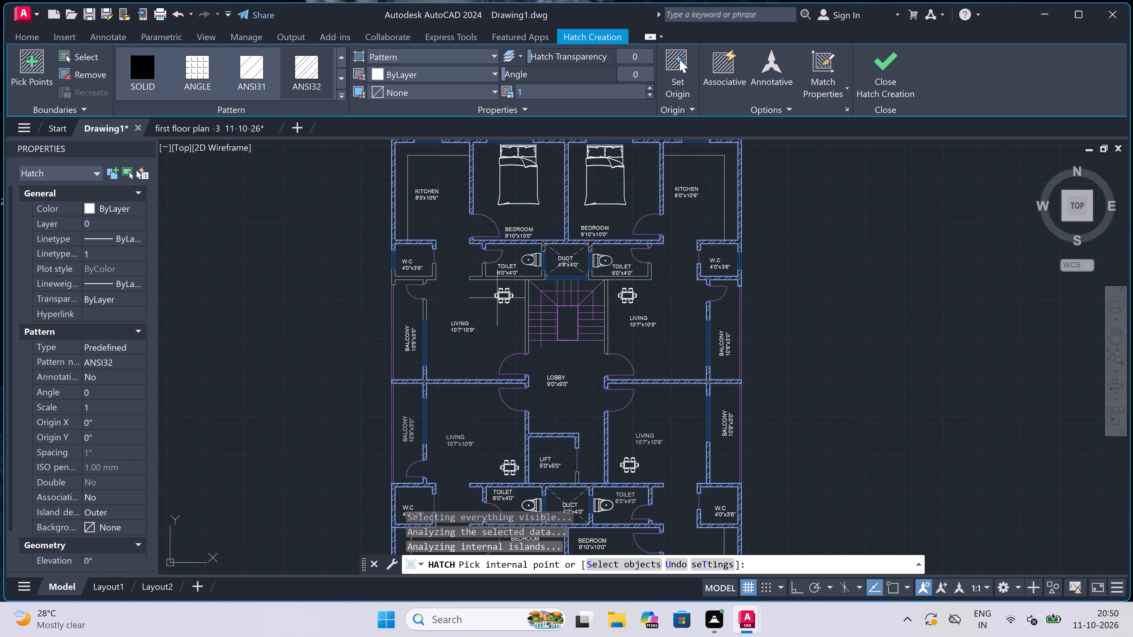
scroll(497, 277, "up", 2)
left_click(496, 281)
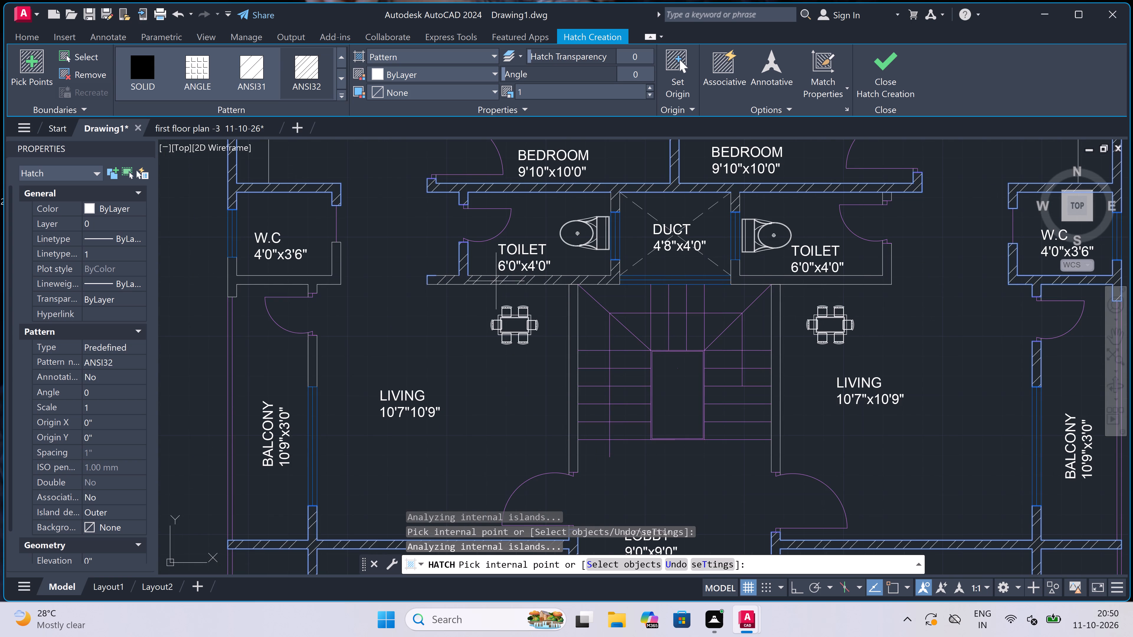
left_click(800, 279)
left_click(777, 310)
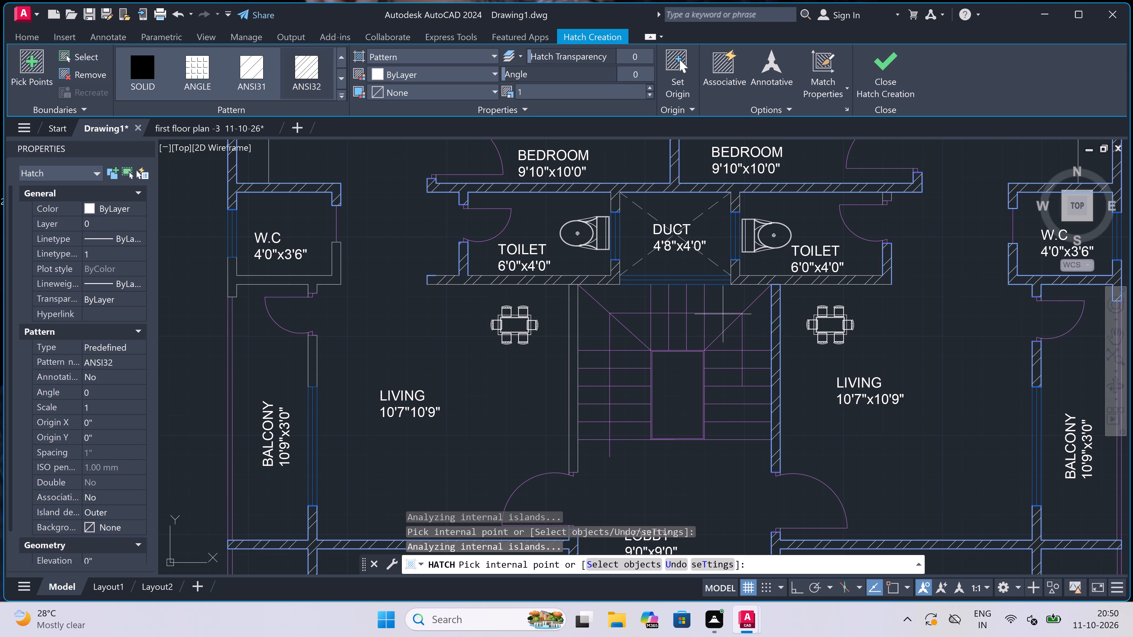
left_click(575, 318)
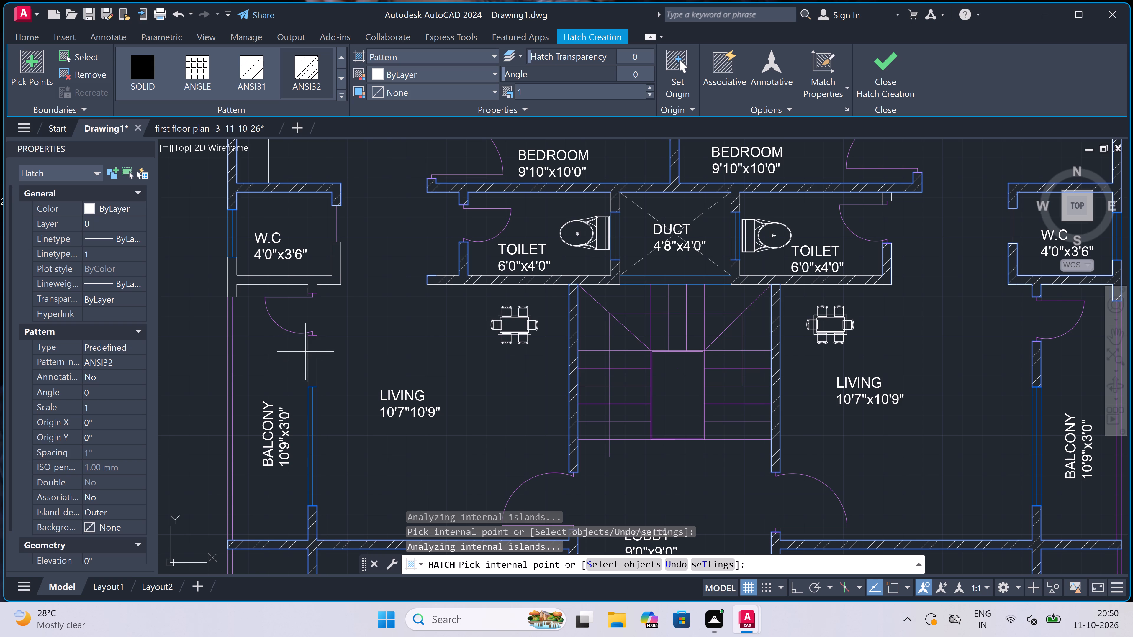
Hatch the northwest balcony's wall piece and the northwest W.C.'s south wall with its stubs, and finish the hatch.
left_click(314, 352)
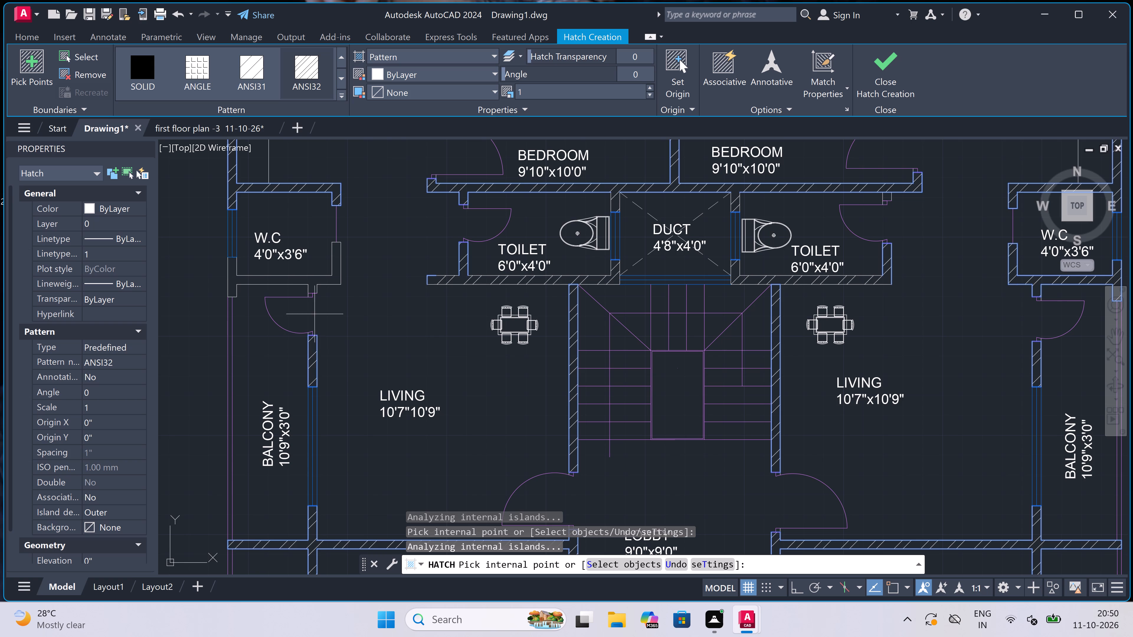
left_click(297, 278)
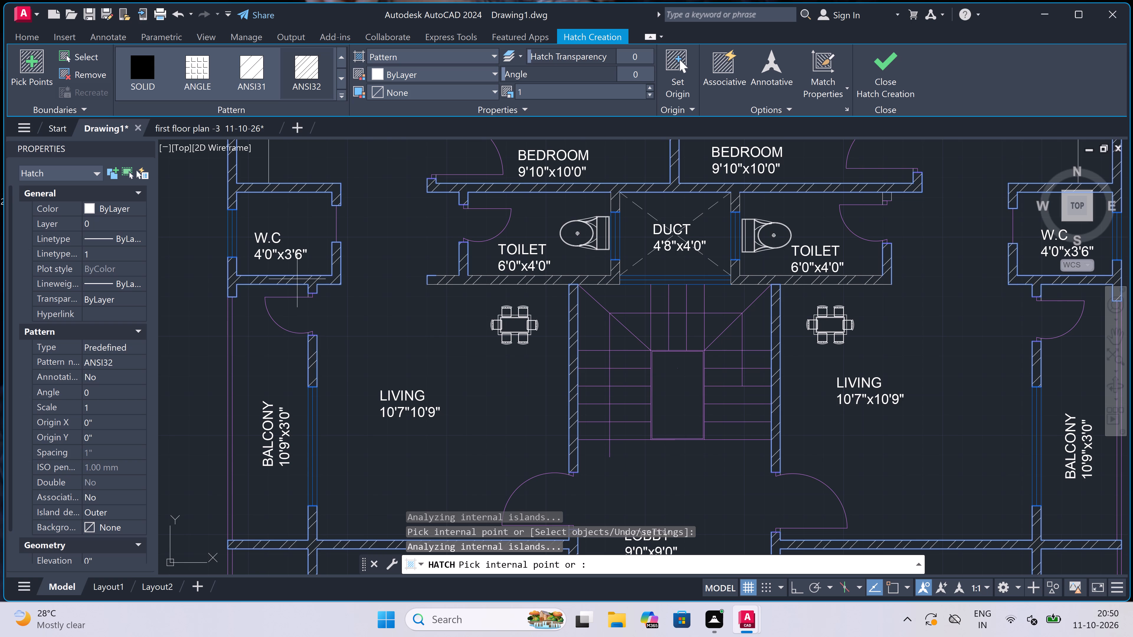
scroll(396, 255, "down", 7)
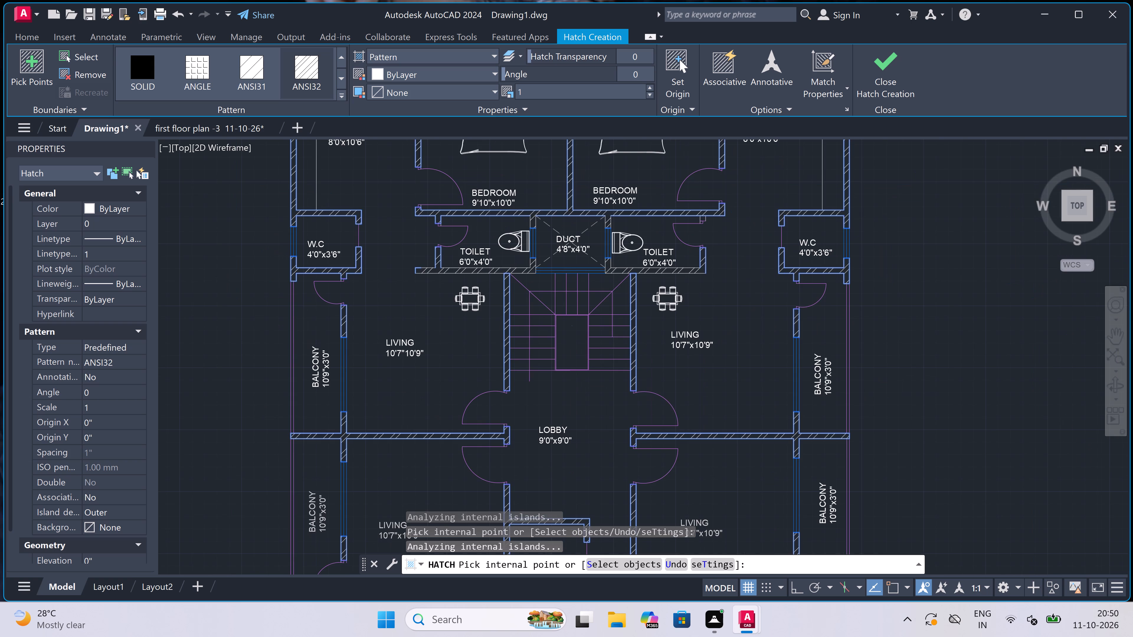
scroll(396, 256, "down", 1)
key("Escape")
scroll(397, 261, "up", 3)
scroll(397, 261, "down", 1)
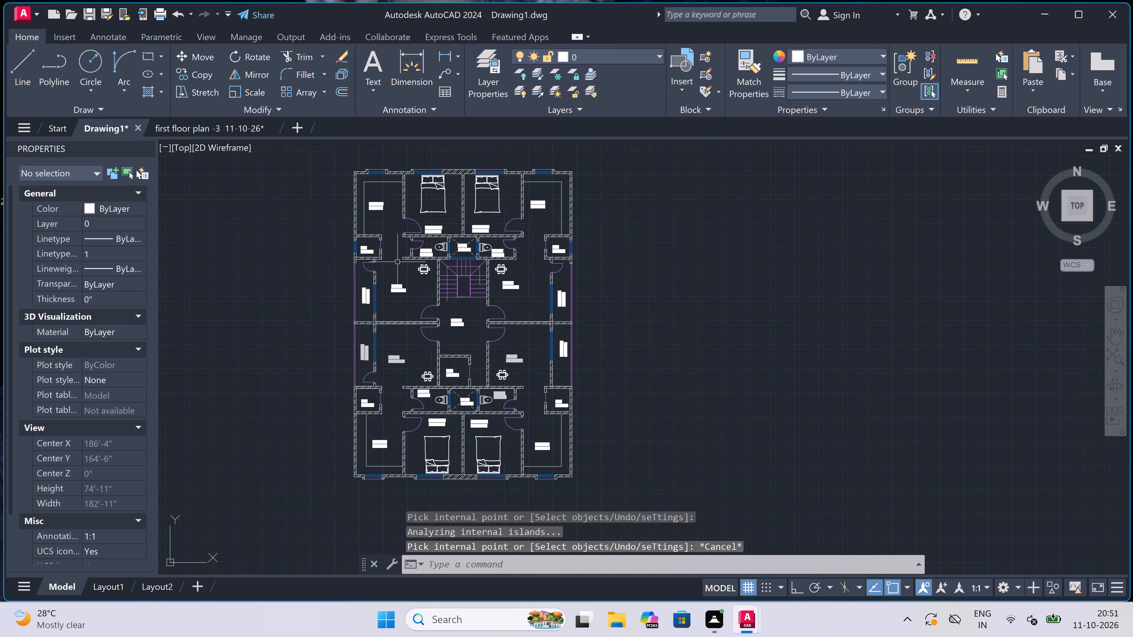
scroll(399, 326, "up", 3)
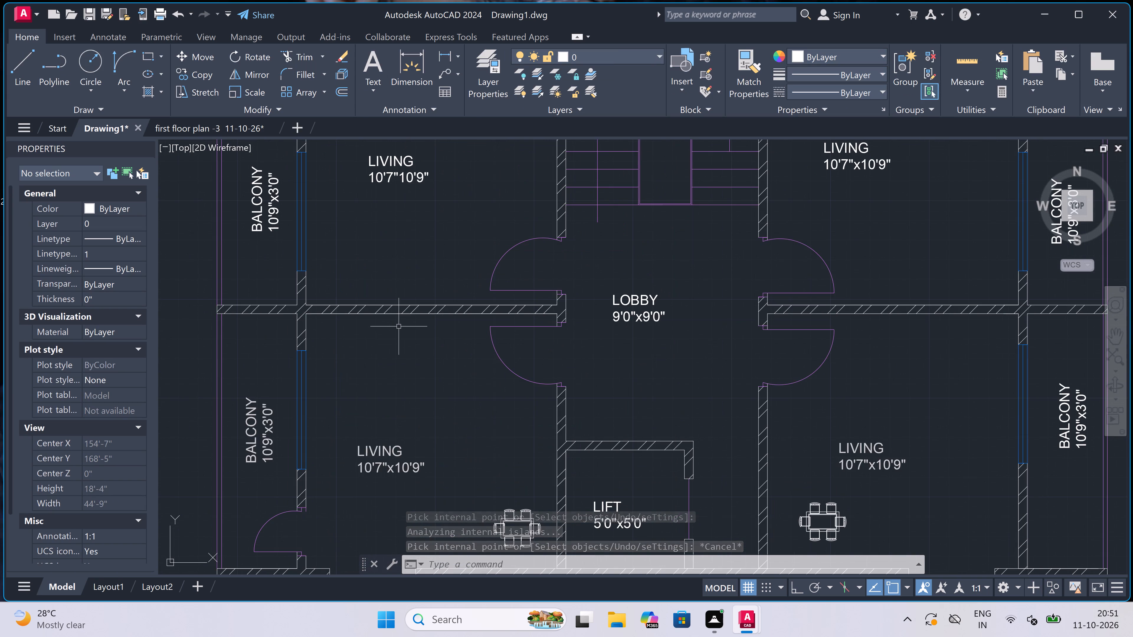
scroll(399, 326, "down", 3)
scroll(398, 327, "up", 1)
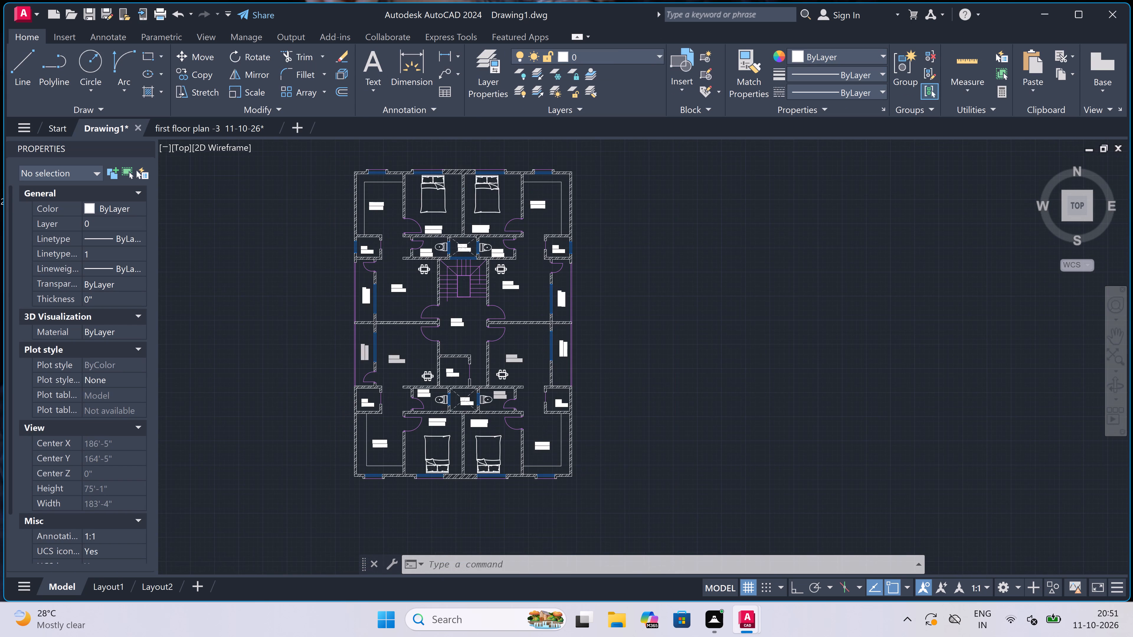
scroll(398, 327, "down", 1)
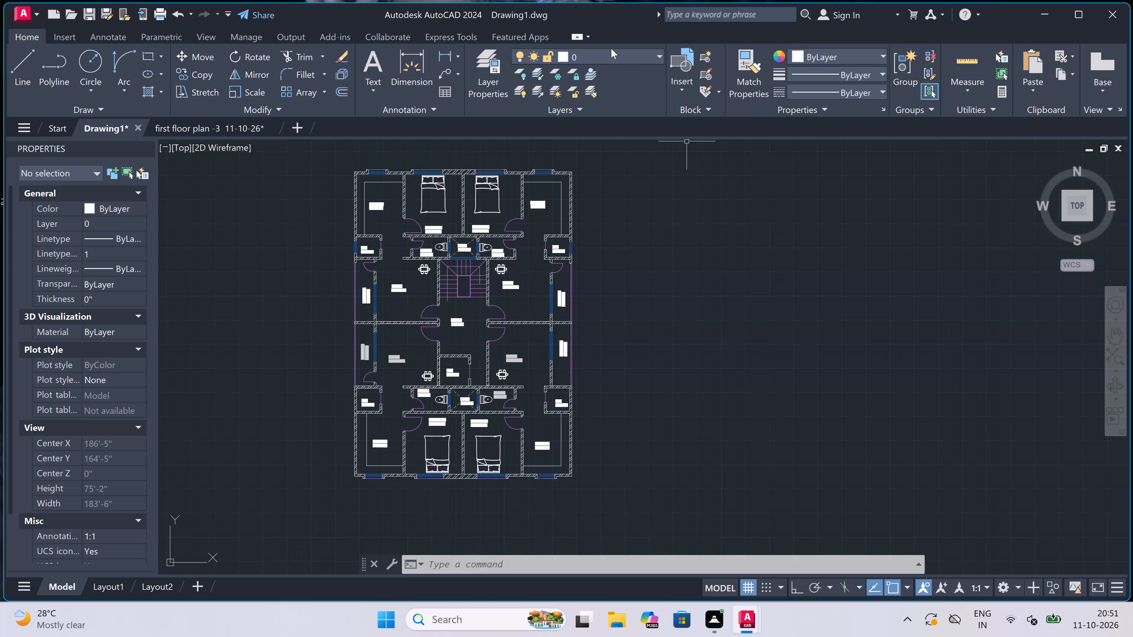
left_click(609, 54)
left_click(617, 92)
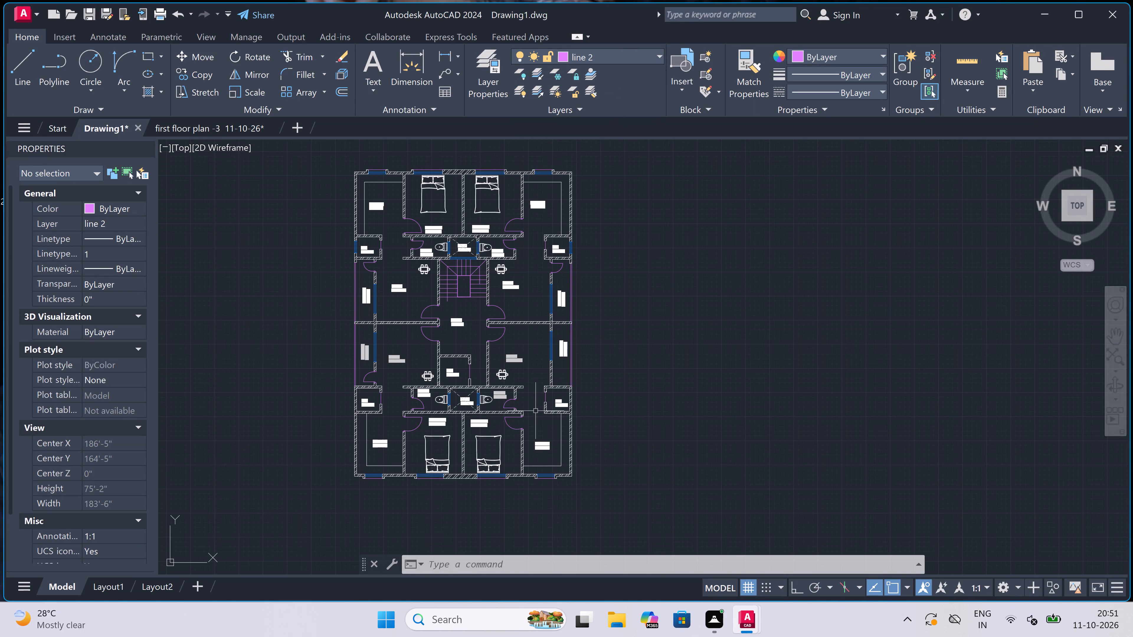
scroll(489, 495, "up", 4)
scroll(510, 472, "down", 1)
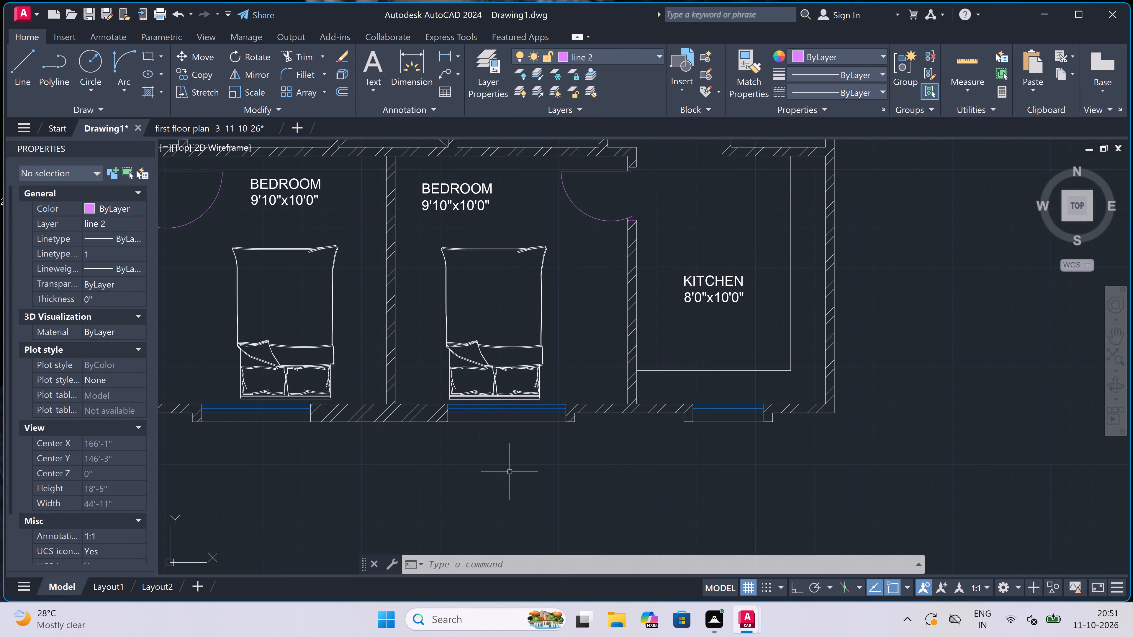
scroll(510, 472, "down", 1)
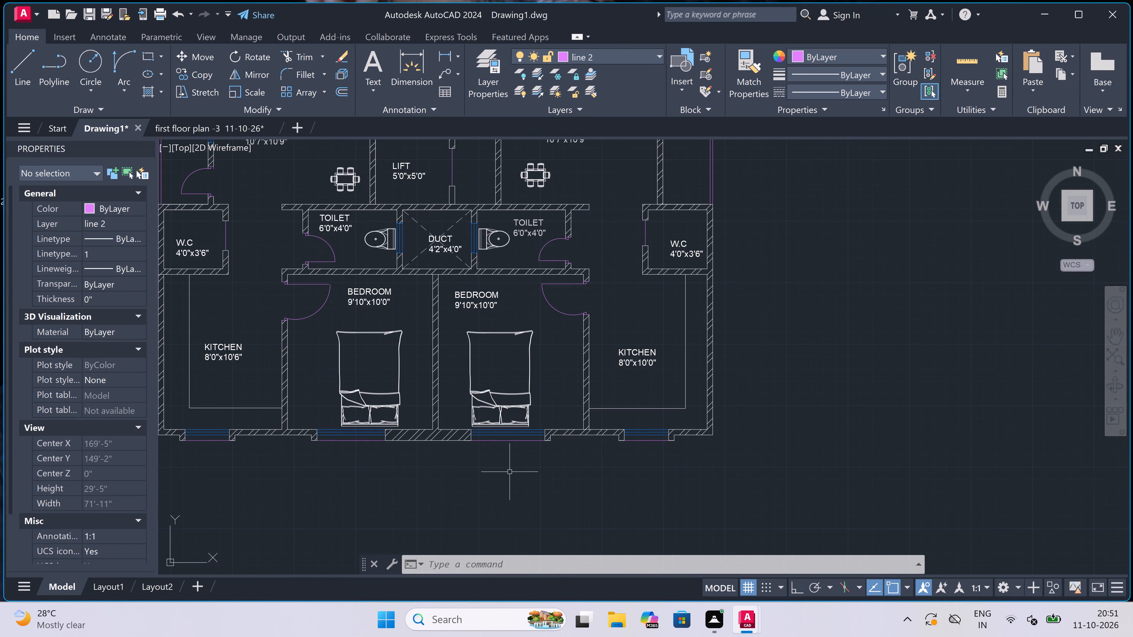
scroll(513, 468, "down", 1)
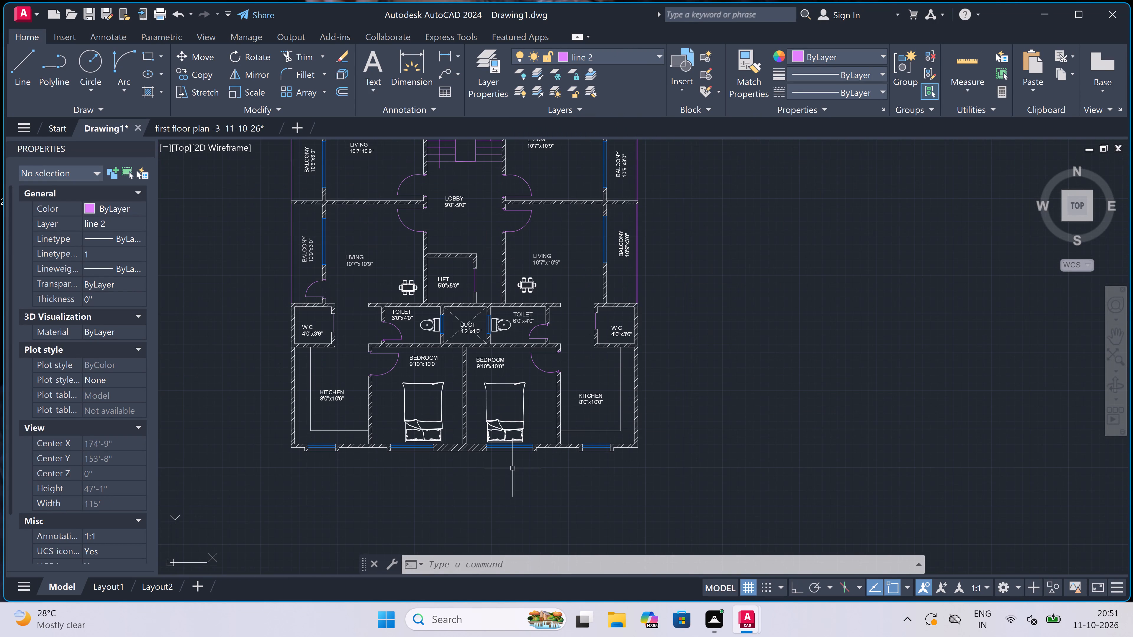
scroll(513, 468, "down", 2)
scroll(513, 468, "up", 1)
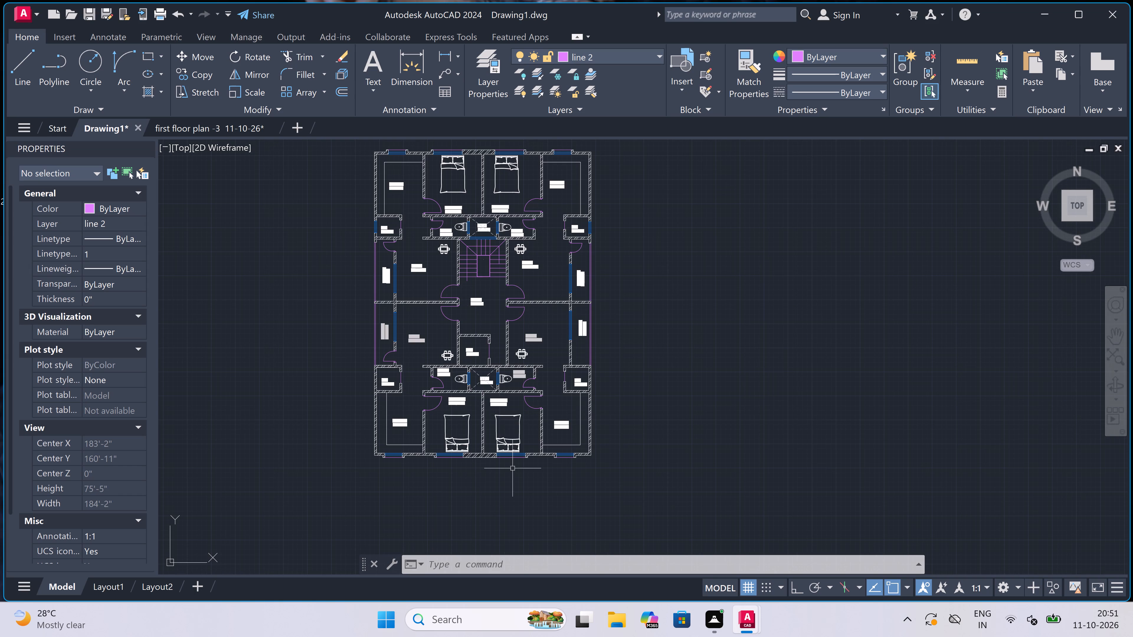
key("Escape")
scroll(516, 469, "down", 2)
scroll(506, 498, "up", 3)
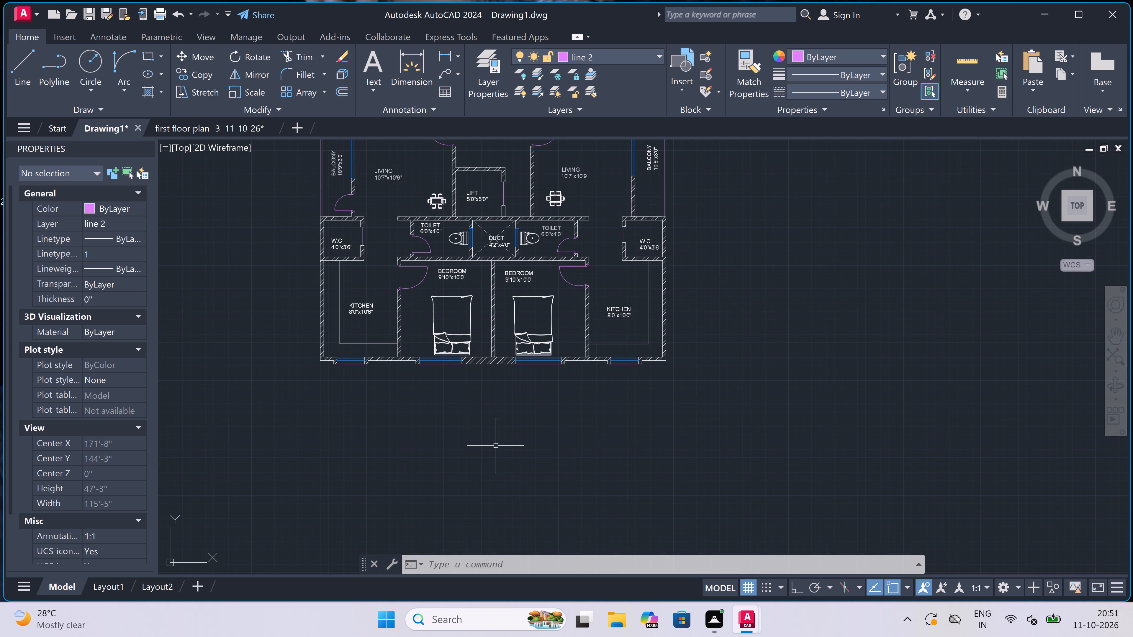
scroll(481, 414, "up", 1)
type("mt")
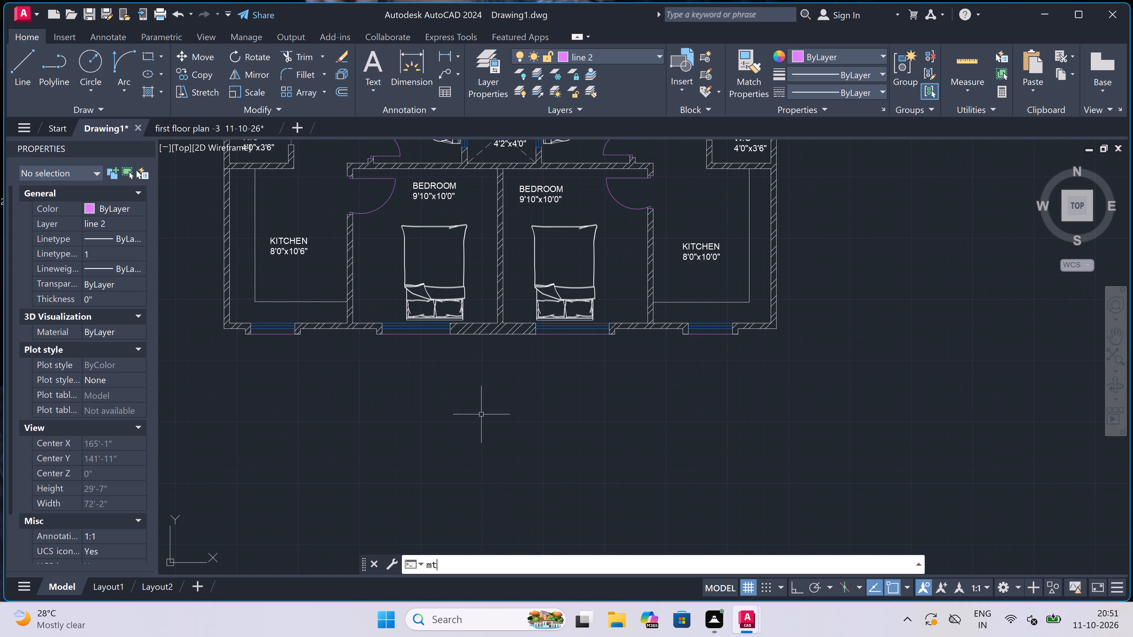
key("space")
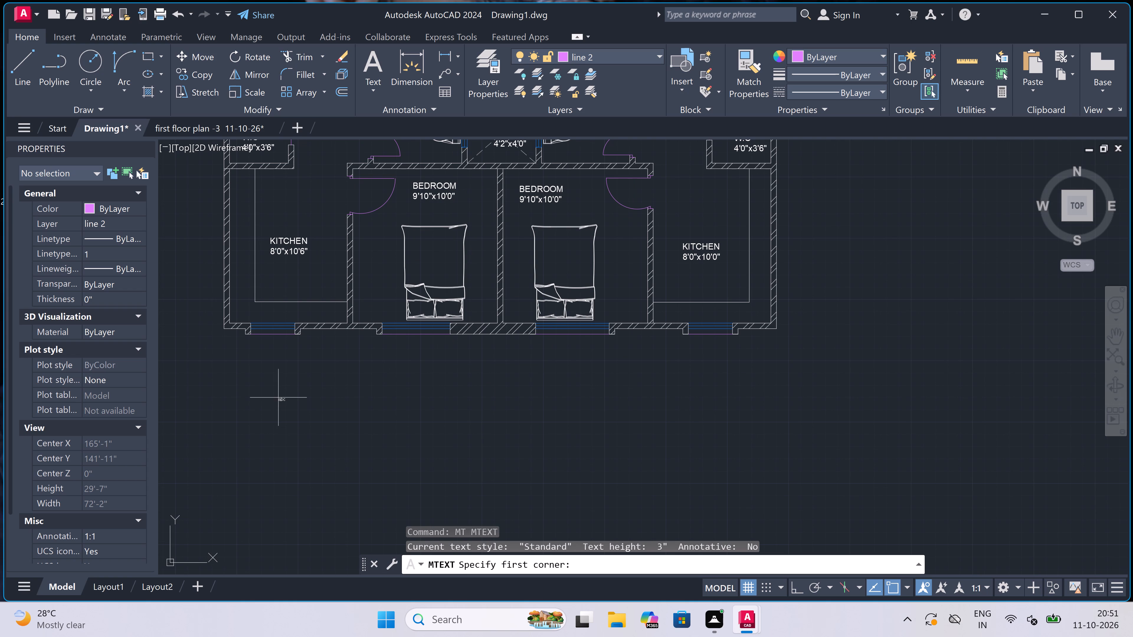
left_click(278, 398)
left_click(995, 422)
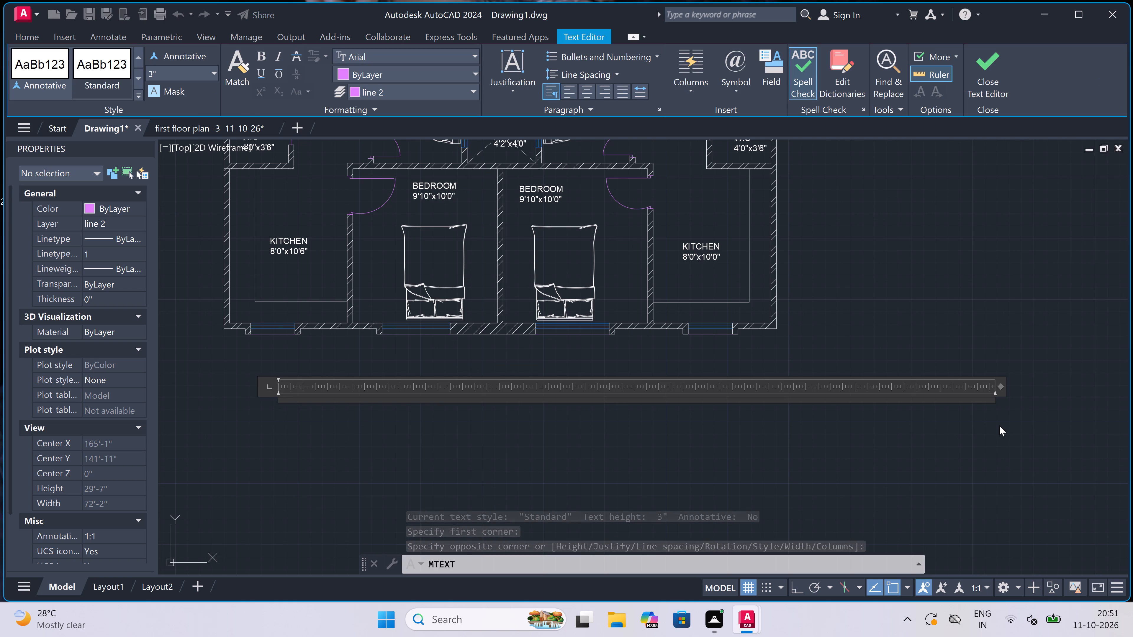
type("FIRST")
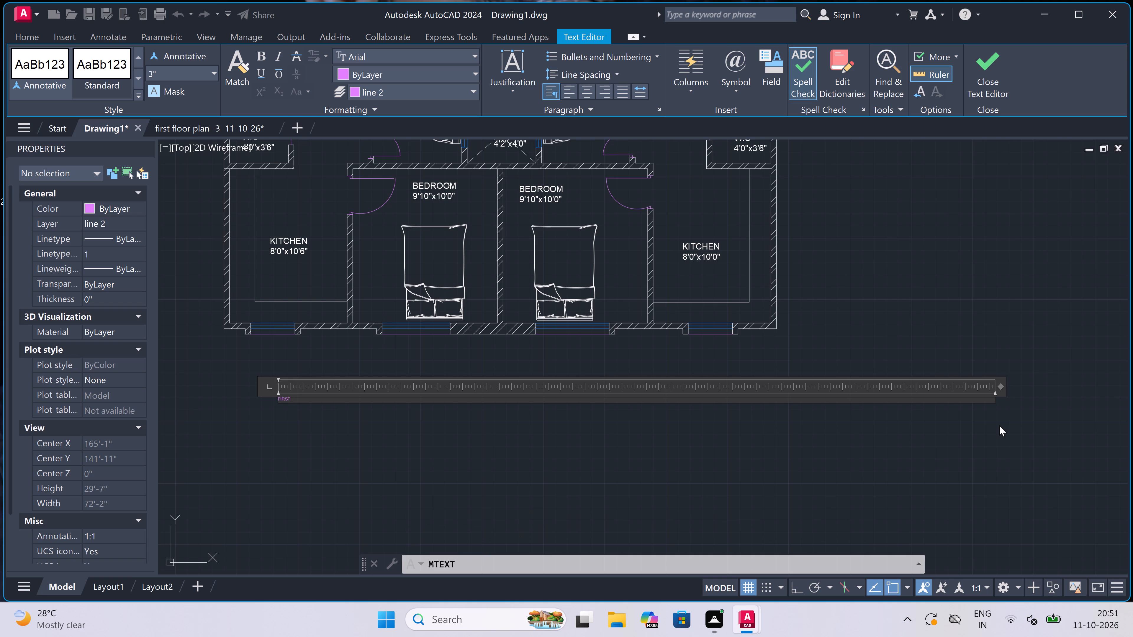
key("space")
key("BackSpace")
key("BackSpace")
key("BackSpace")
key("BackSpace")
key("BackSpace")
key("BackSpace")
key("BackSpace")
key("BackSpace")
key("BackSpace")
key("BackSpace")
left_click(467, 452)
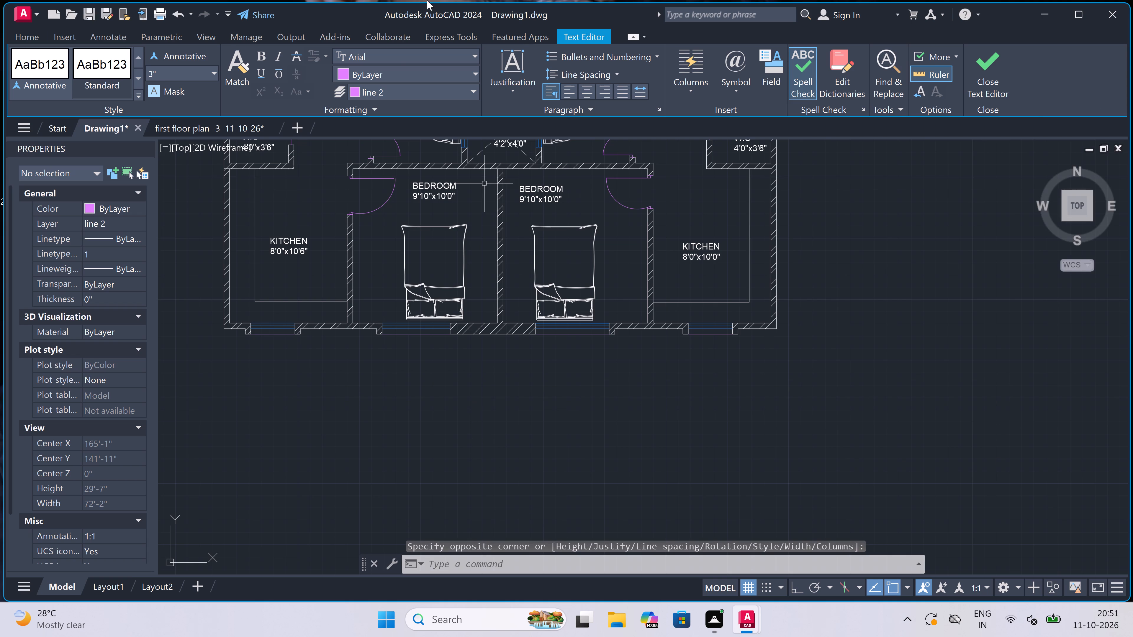
On layer 0, add the multiline text title "FIRST FLOOR PLAN" below the plan's south wall.
left_click(599, 54)
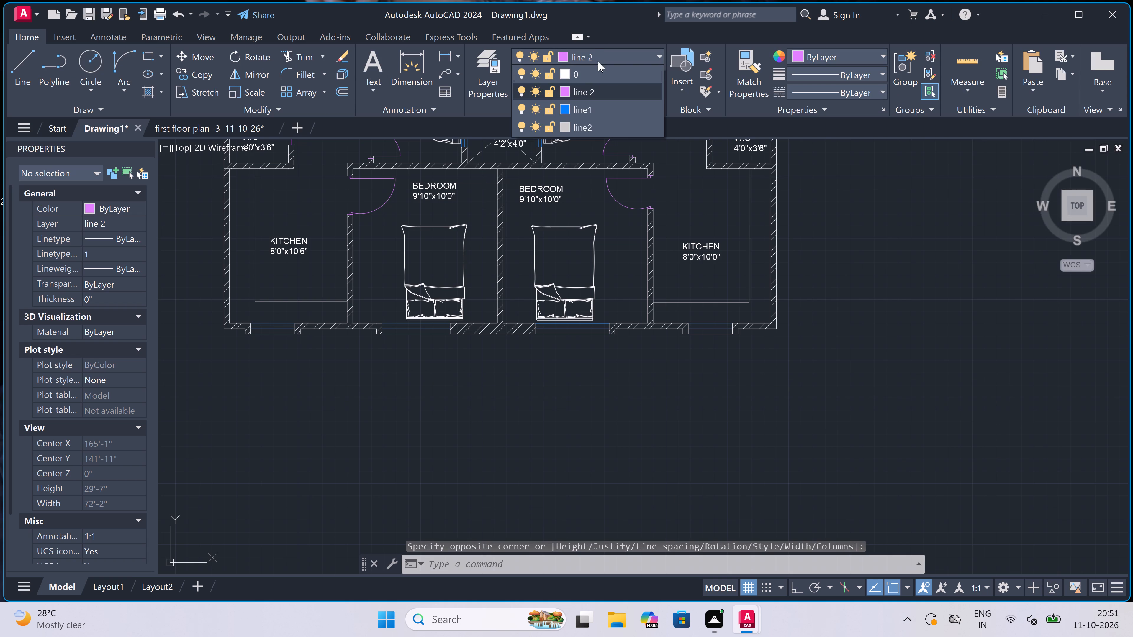
left_click(594, 75)
key("space")
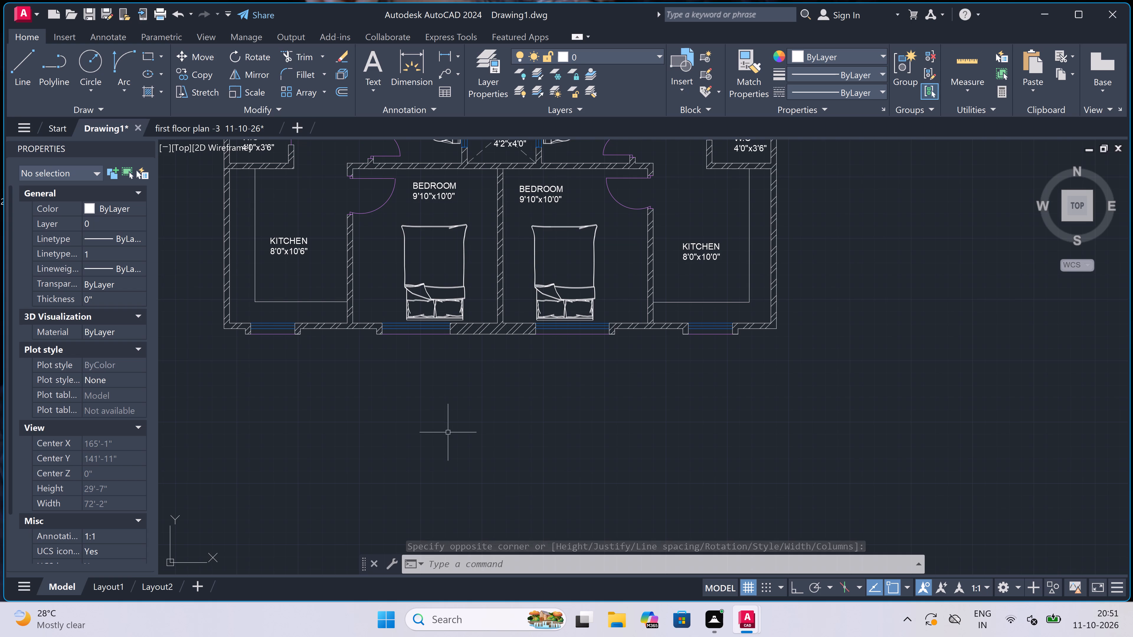
left_click_drag(245, 418, 252, 420)
left_click(1025, 432)
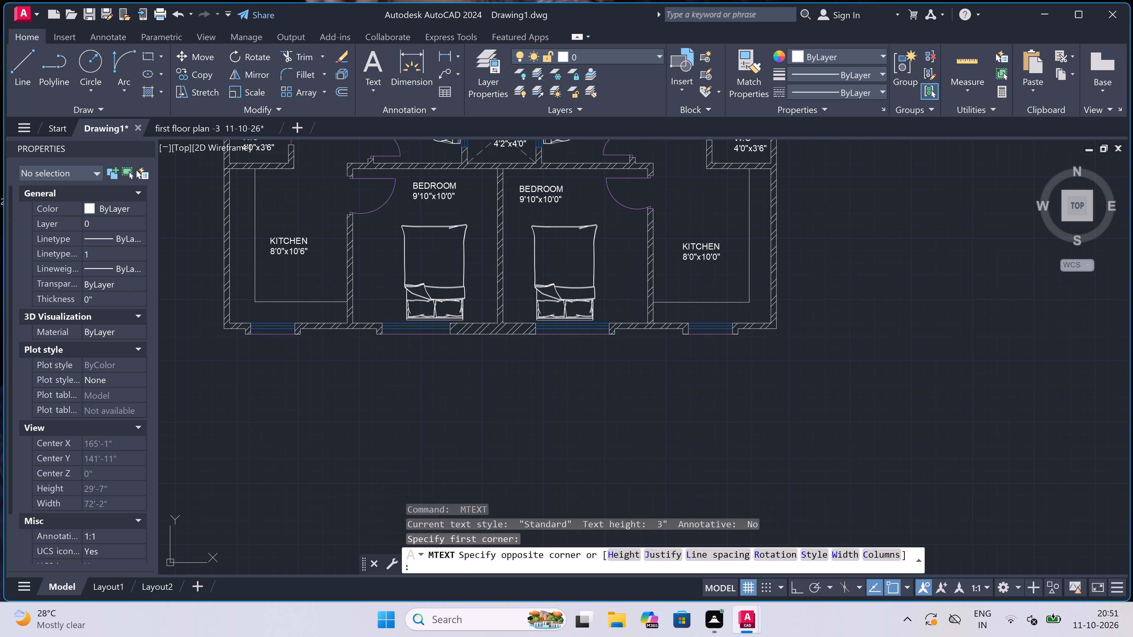
type("FIRST")
key("space")
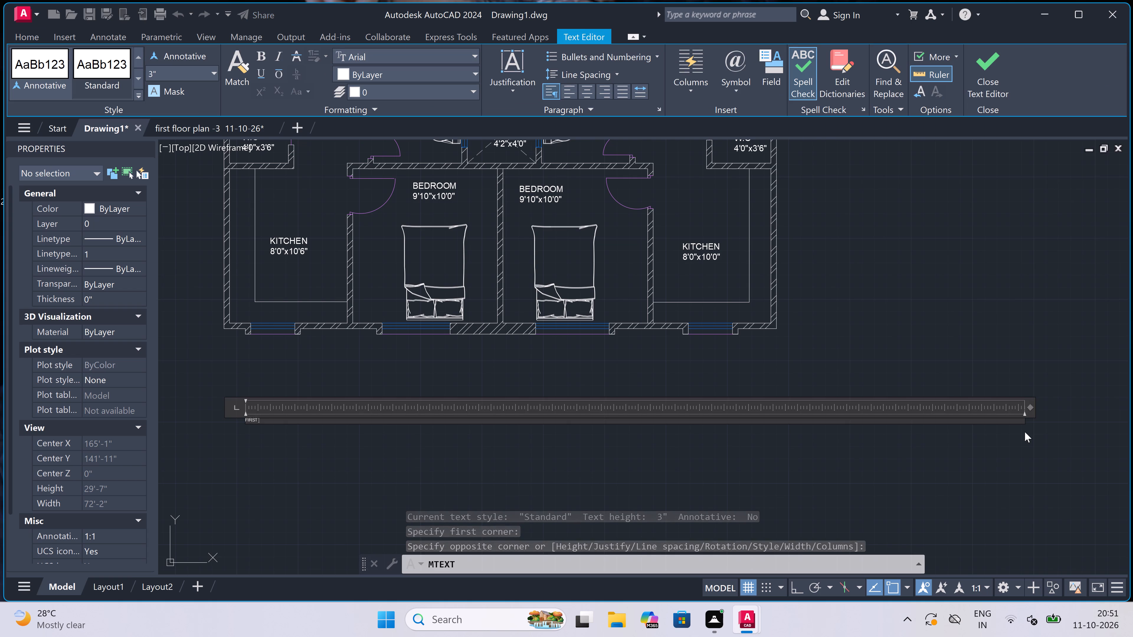
type("FLOOR PLAN")
key("space")
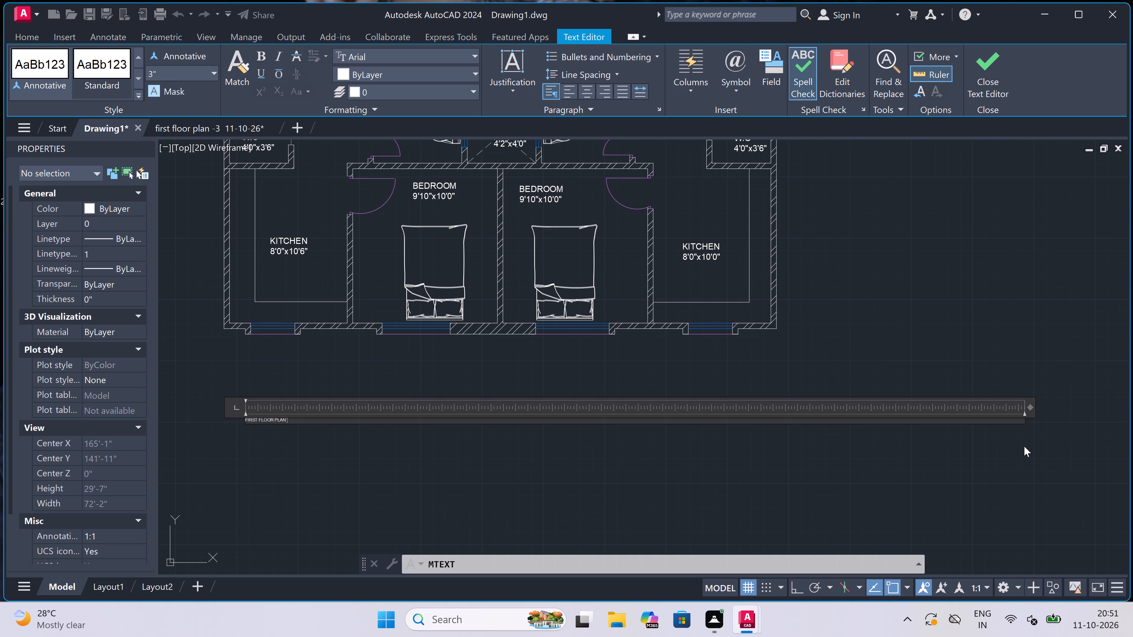
scroll(225, 447, "up", 3)
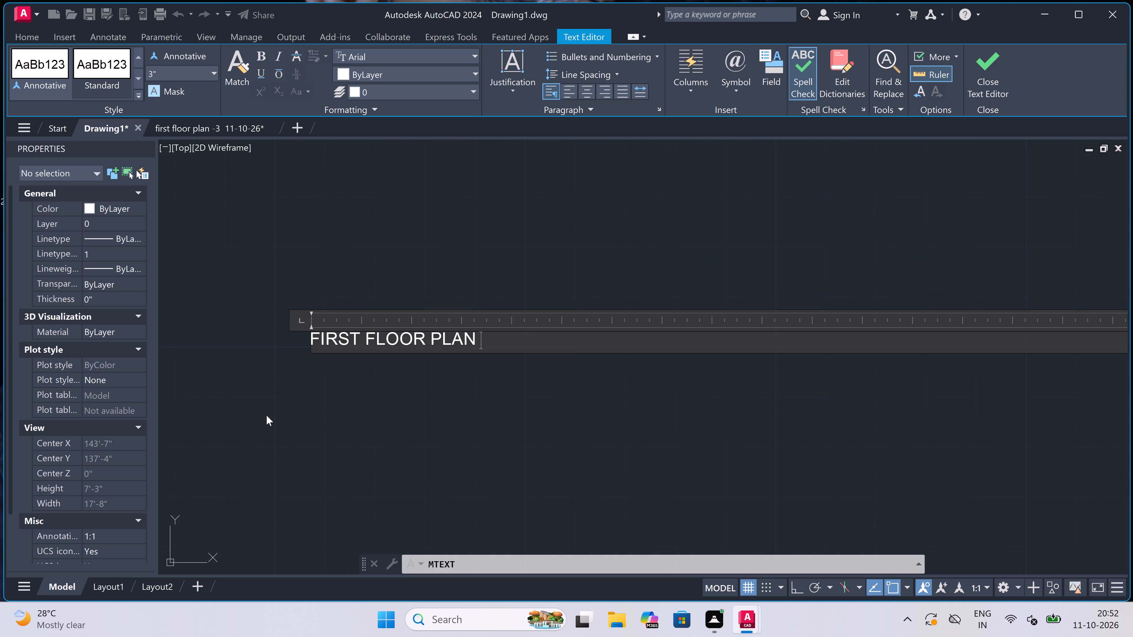
left_click(324, 398)
Set the FIRST FLOOR PLAN title's text height to 1.5'.
left_click(411, 321)
left_click(343, 407)
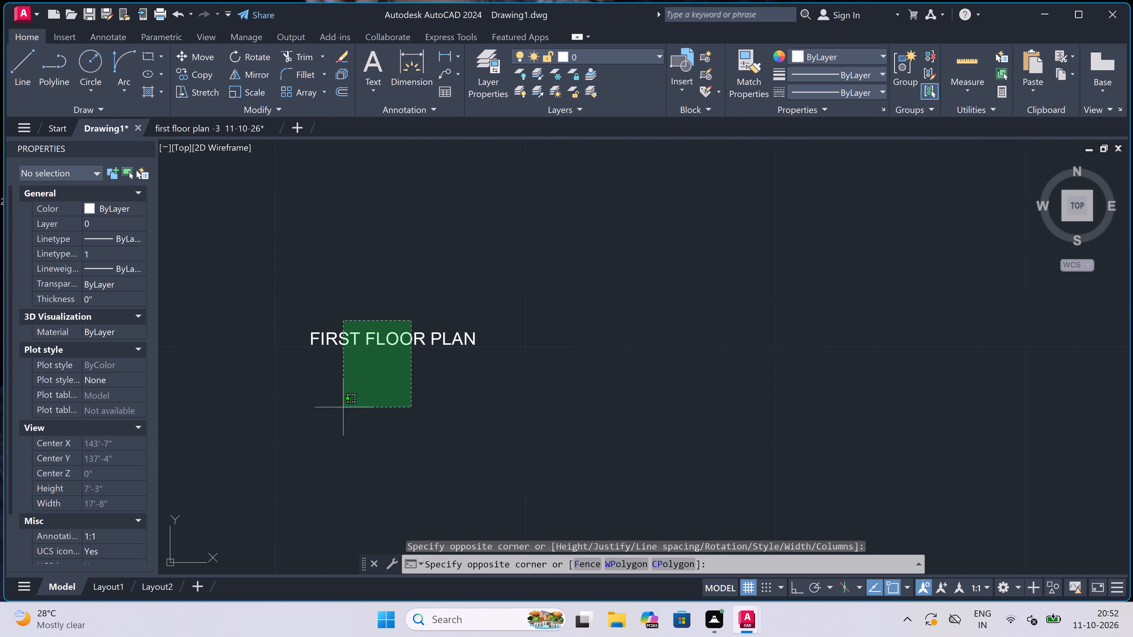
left_click(122, 455)
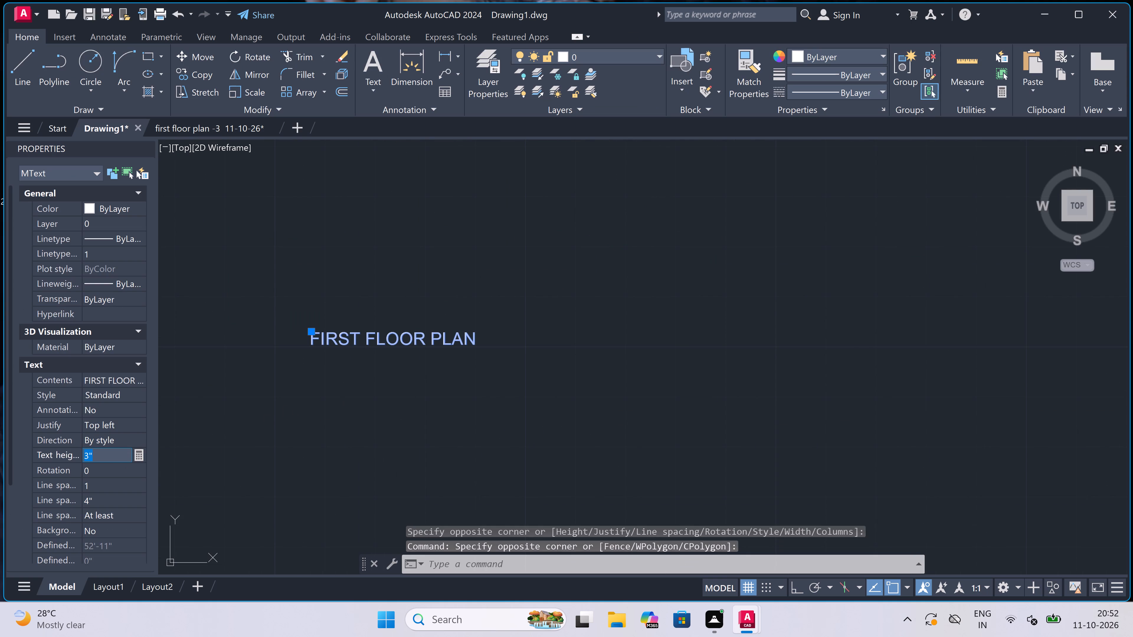
key("BackSpace")
key("1")
type(".5'")
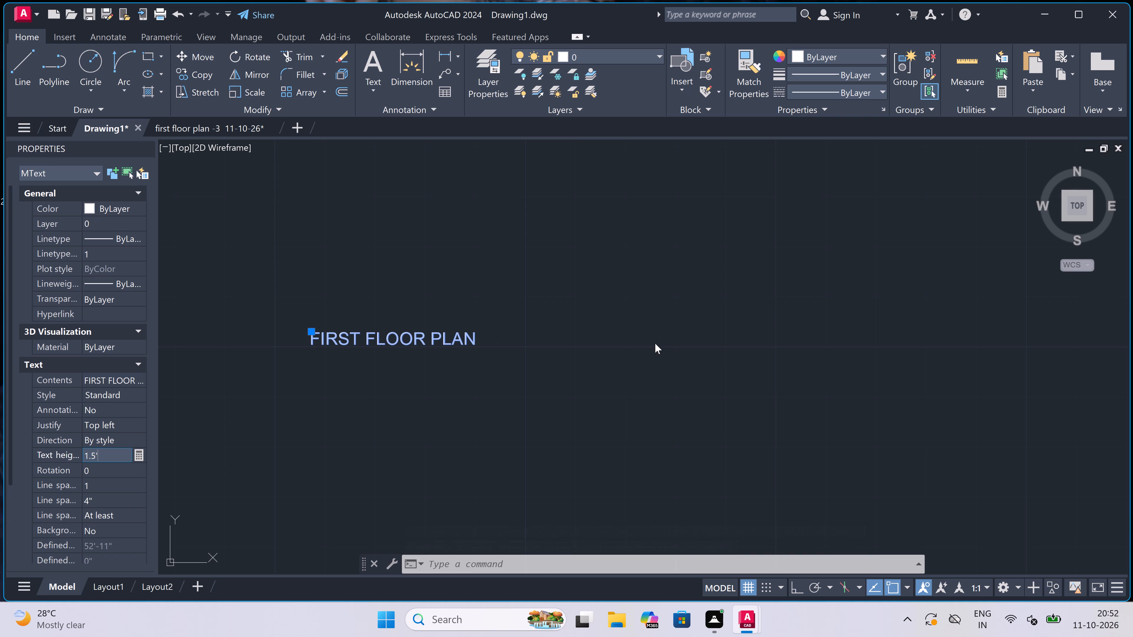
left_click(655, 343)
key("Escape")
Move the FIRST FLOOR PLAN title closer to the south wall and centre it beneath the two southern bedrooms.
scroll(554, 354, "down", 3)
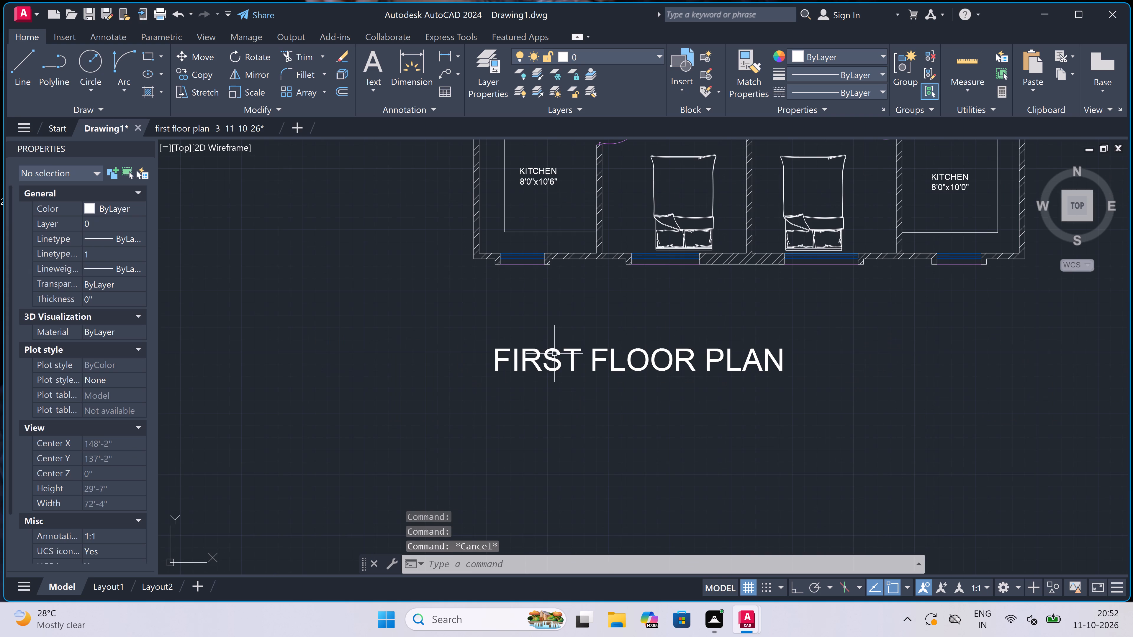
left_click(554, 354)
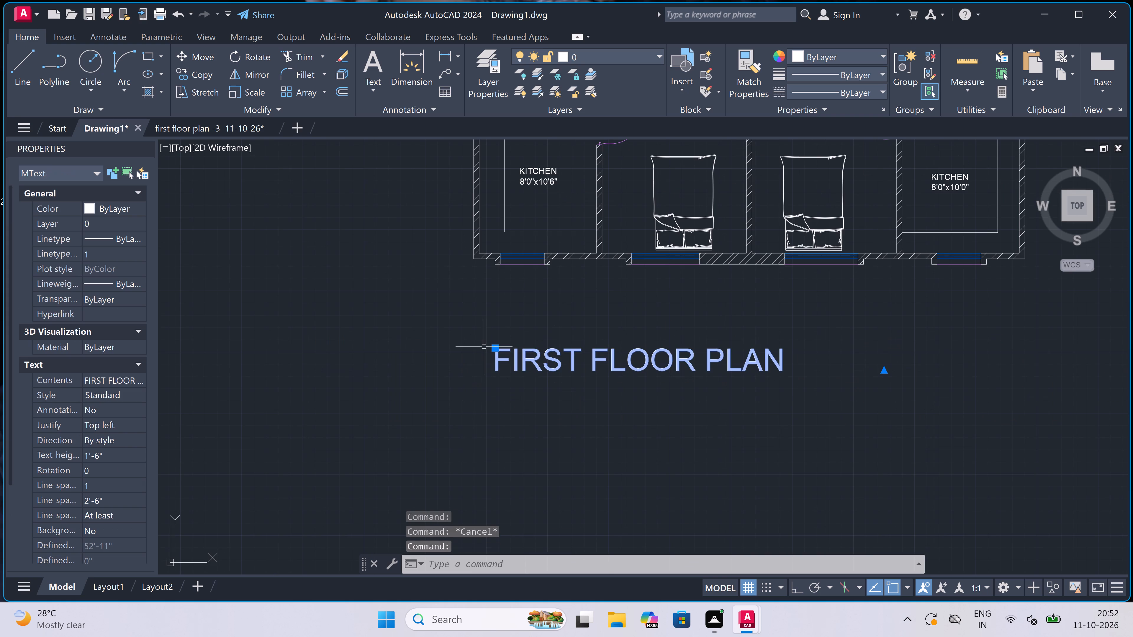
left_click(493, 347)
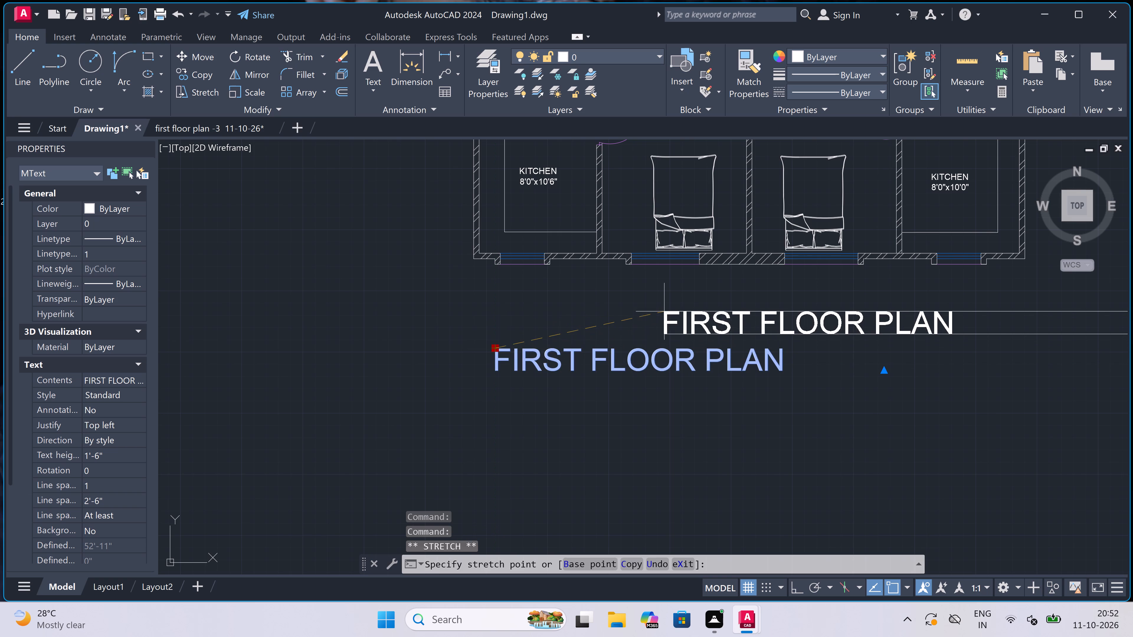
scroll(665, 311, "up", 2)
scroll(549, 331, "down", 3)
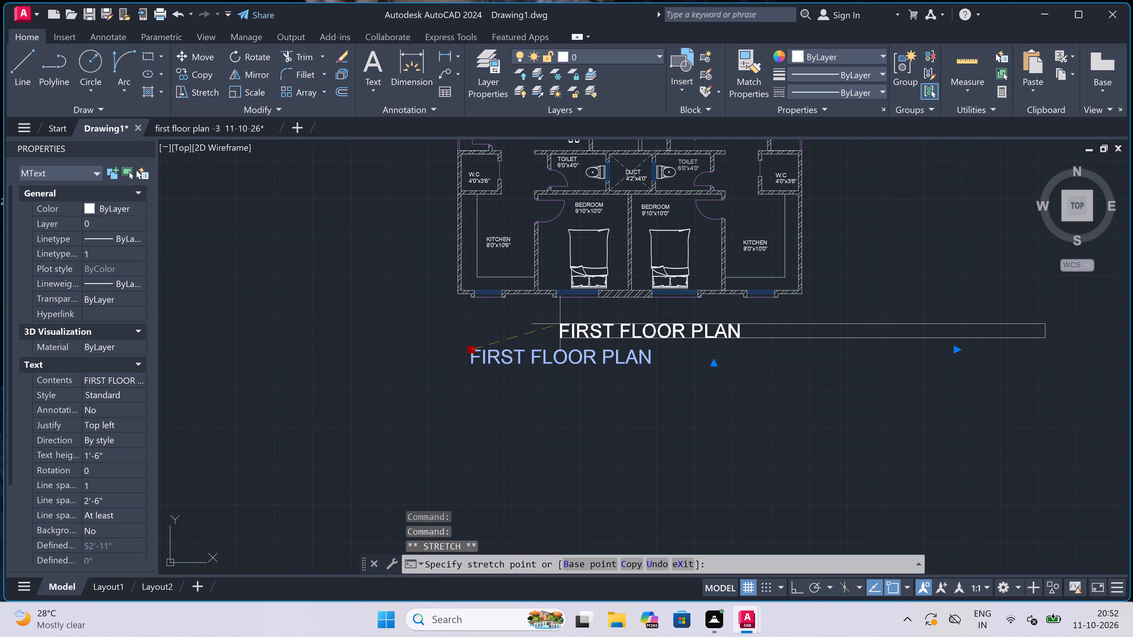
left_click(554, 325)
key("Escape")
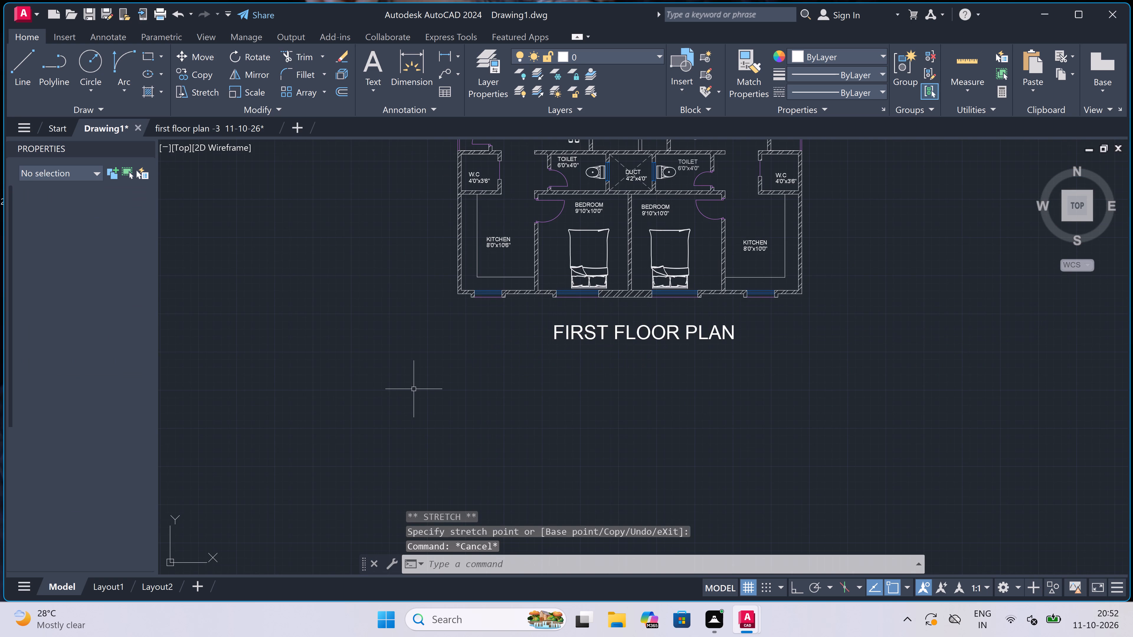
scroll(414, 389, "down", 3)
scroll(448, 373, "up", 3)
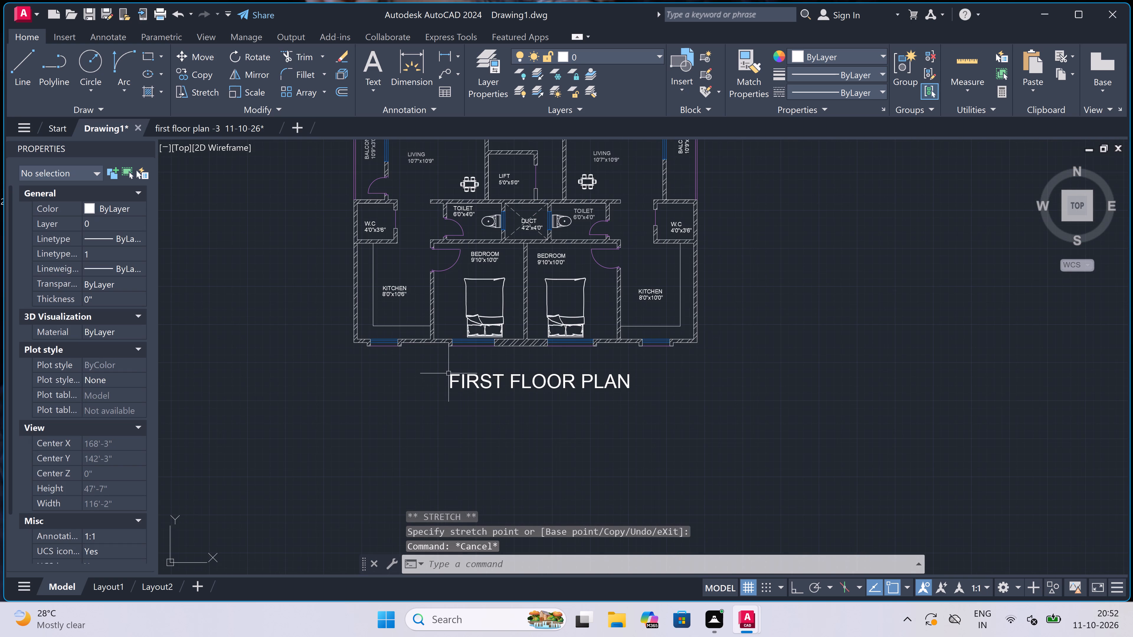
left_click(449, 375)
scroll(449, 375, "up", 2)
left_click(449, 375)
left_click(418, 377)
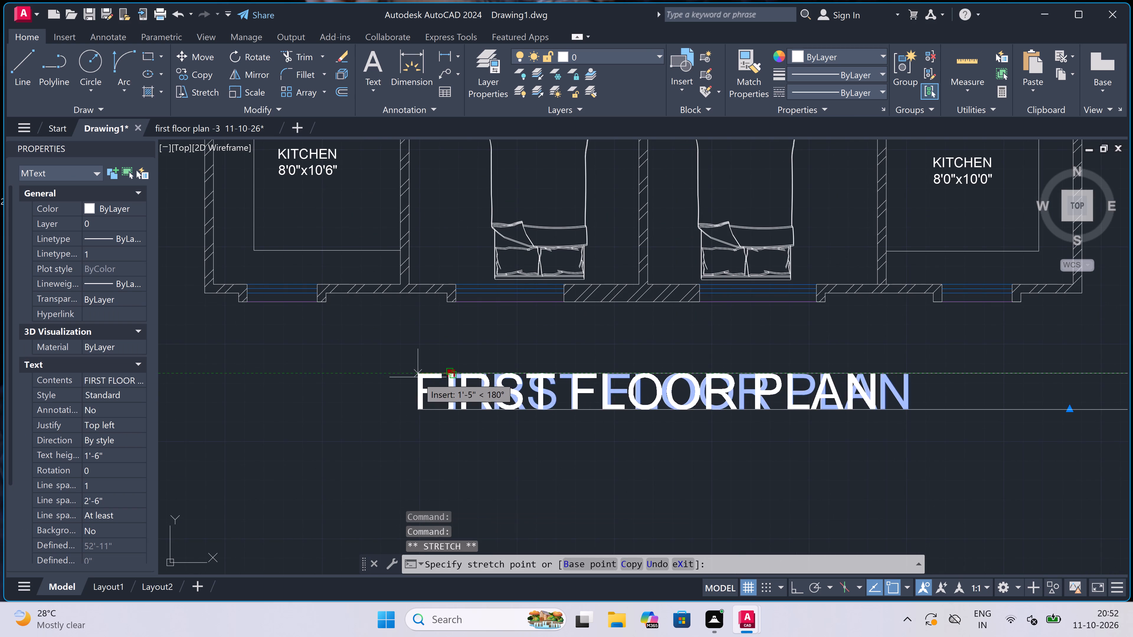
key("Escape")
Draw a horizontal underline about 23' long beneath the FIRST FLOOR PLAN title, with ortho mode on, extending slightly past both text ends.
key("l")
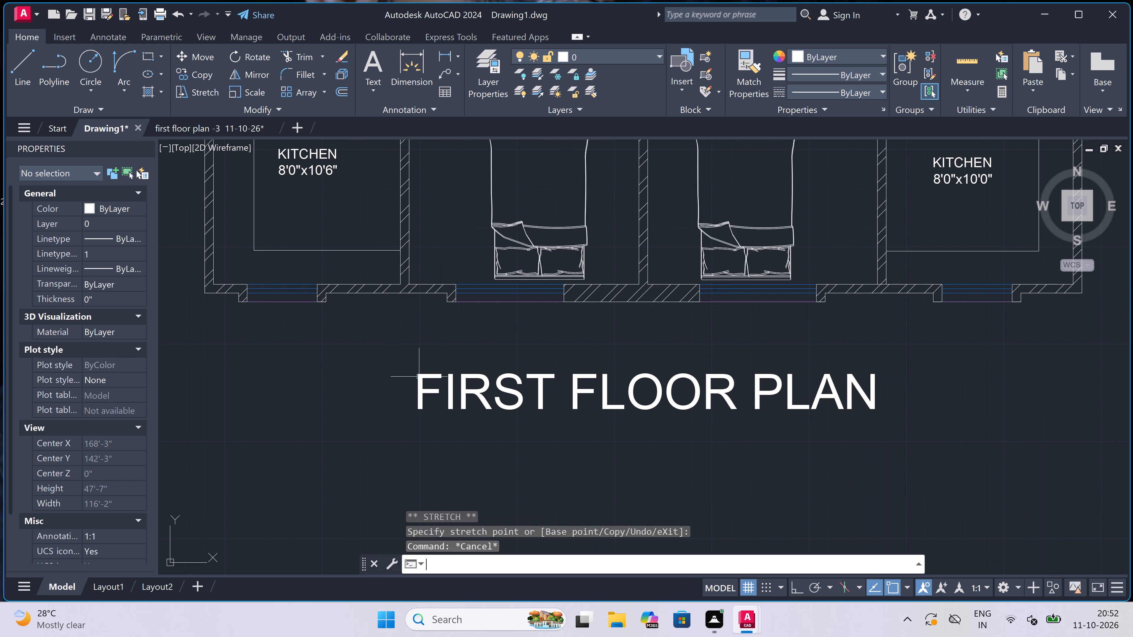
key("space")
left_click_drag(384, 435, 387, 435)
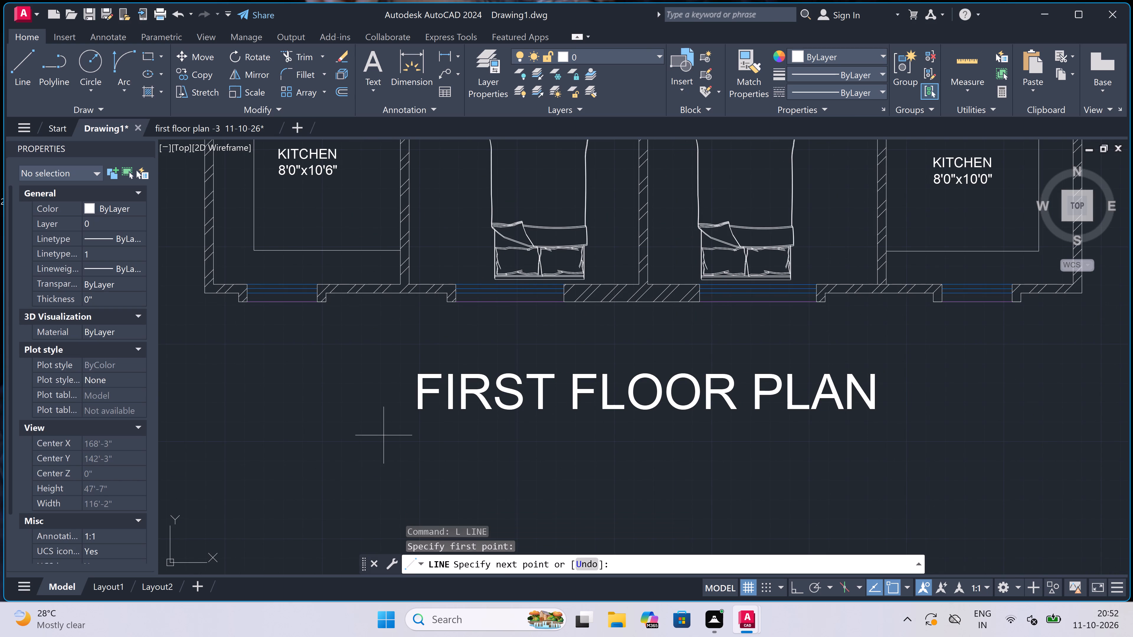
key("F8")
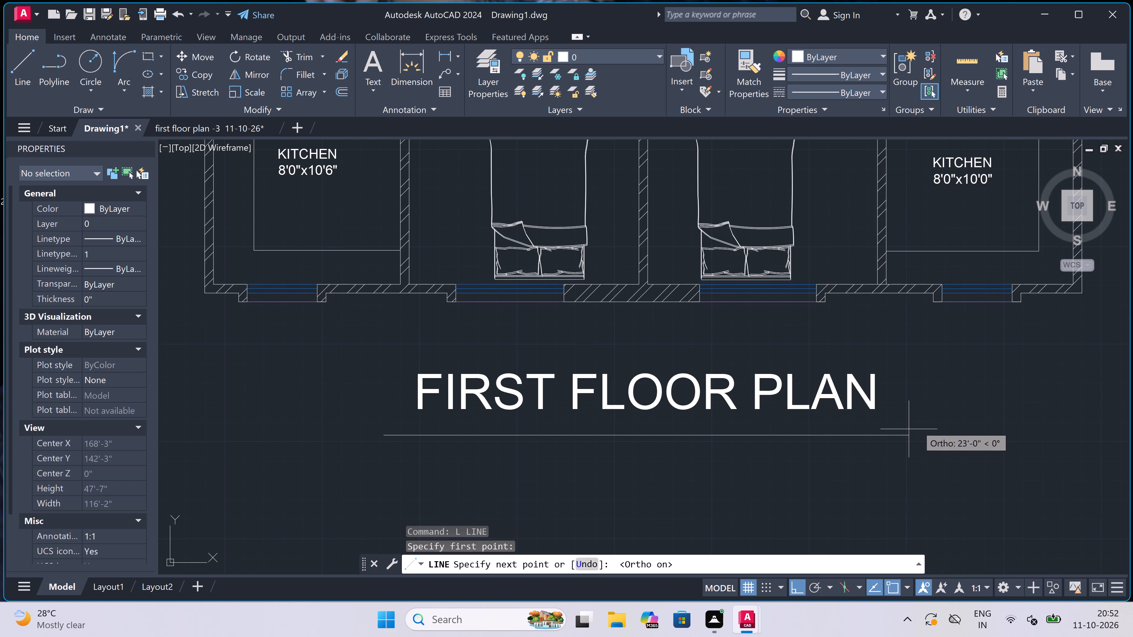
left_click(909, 429)
key("Escape")
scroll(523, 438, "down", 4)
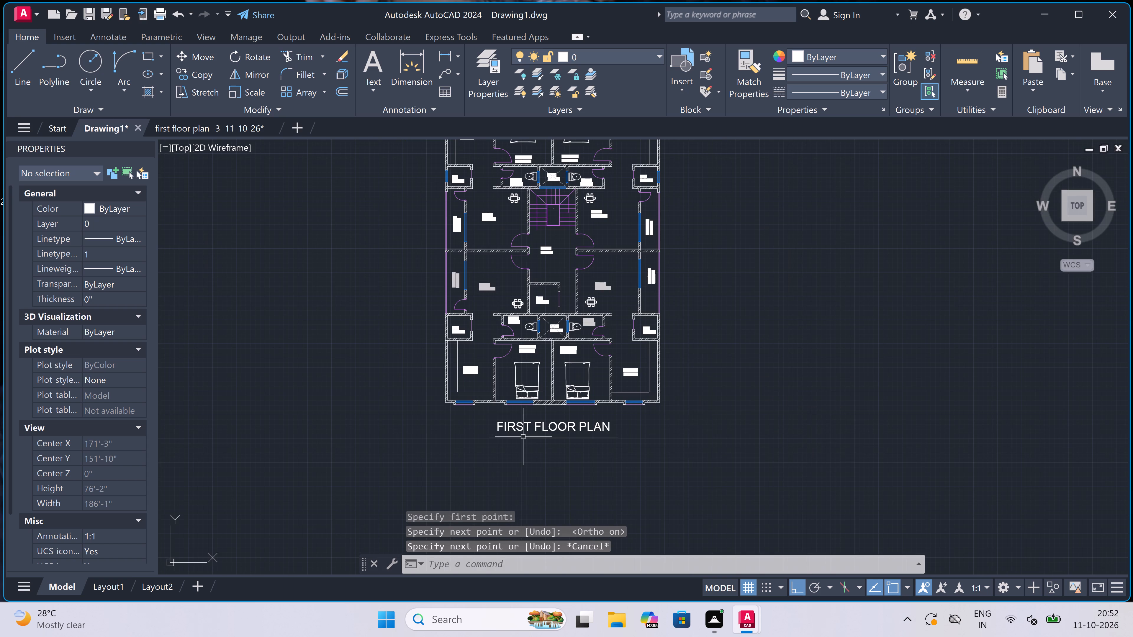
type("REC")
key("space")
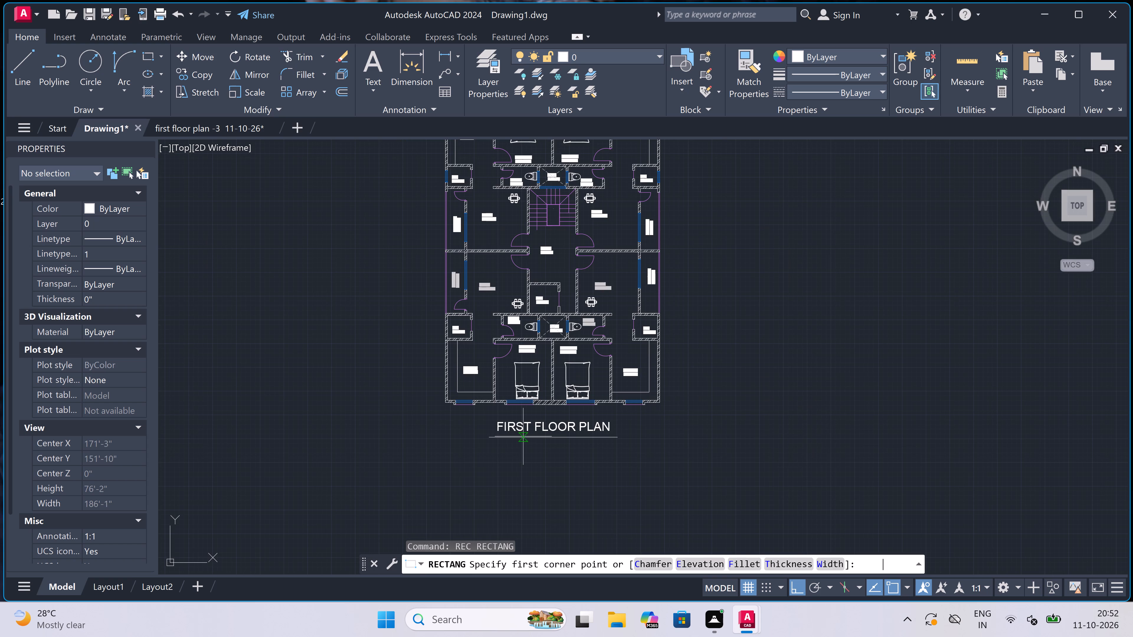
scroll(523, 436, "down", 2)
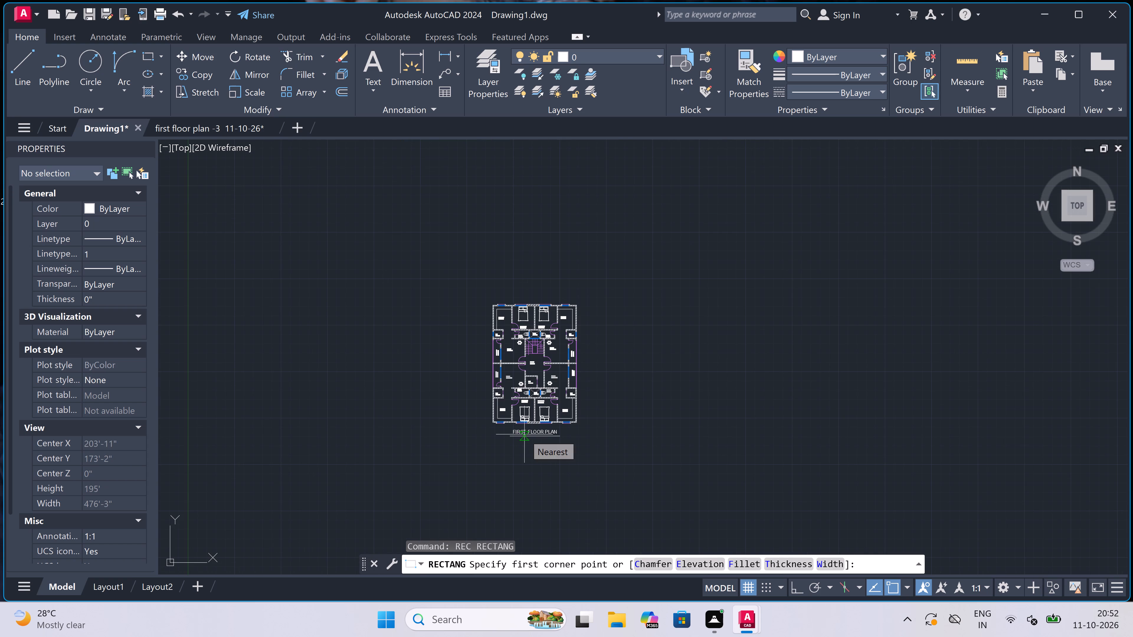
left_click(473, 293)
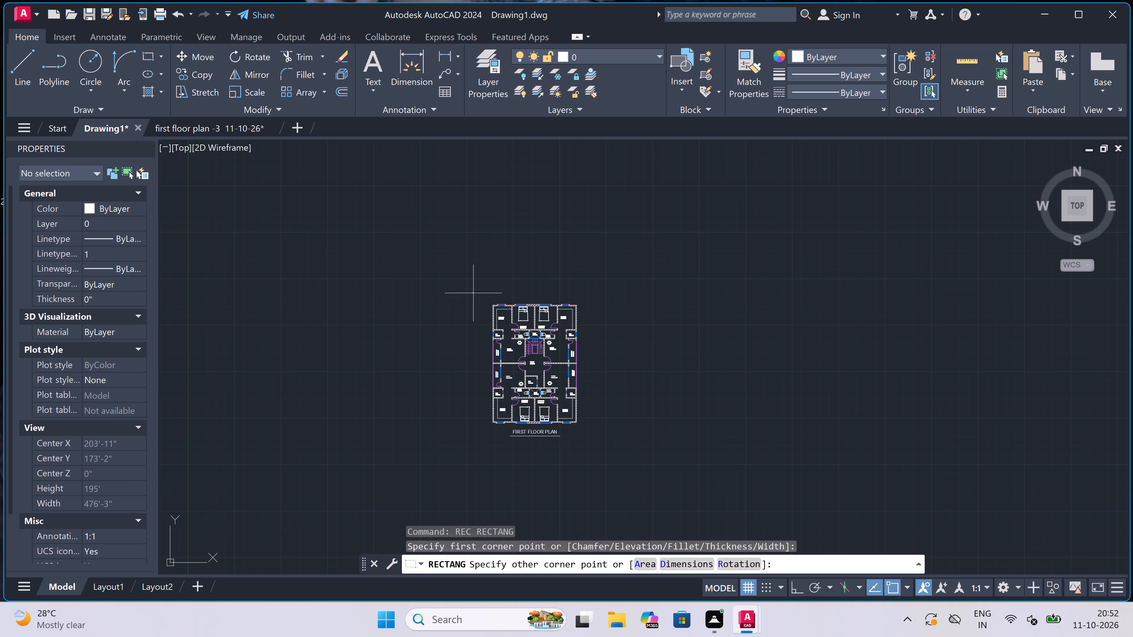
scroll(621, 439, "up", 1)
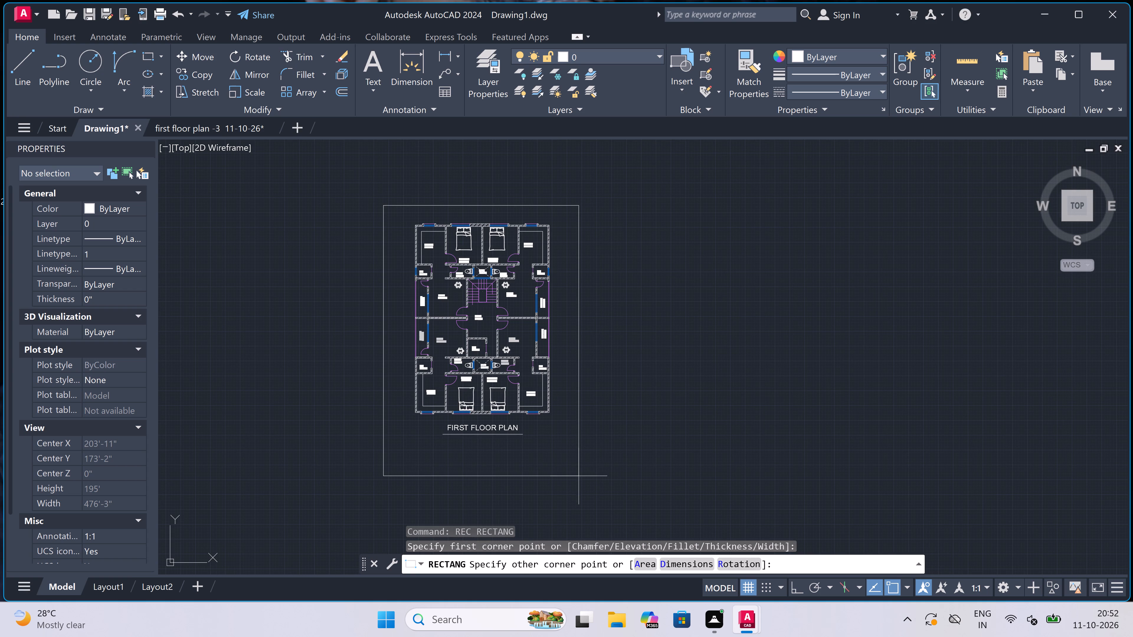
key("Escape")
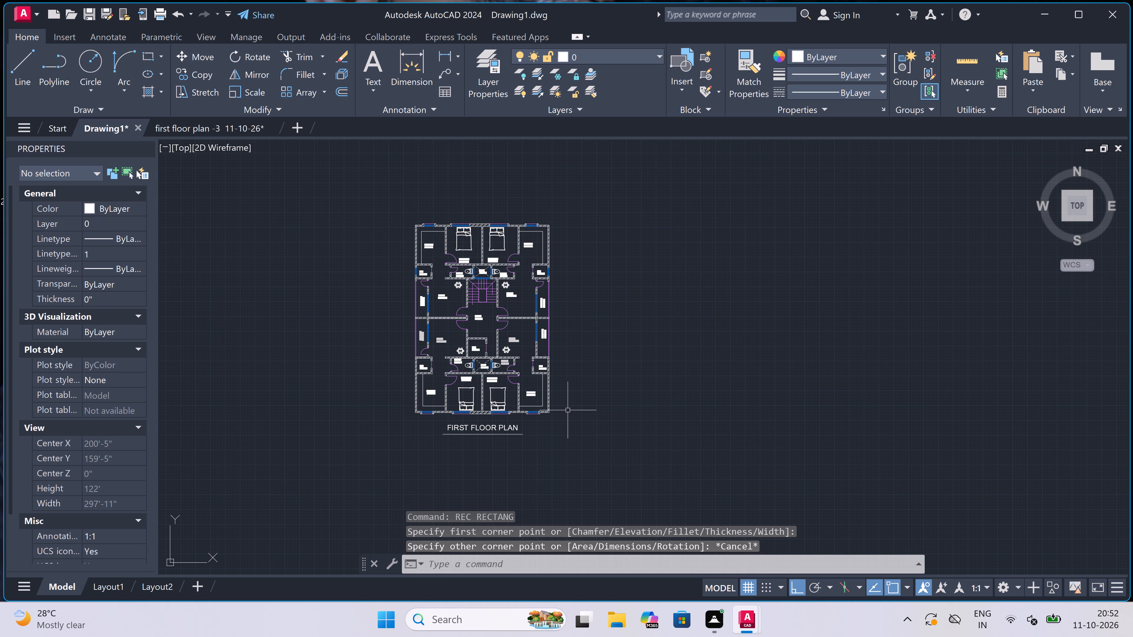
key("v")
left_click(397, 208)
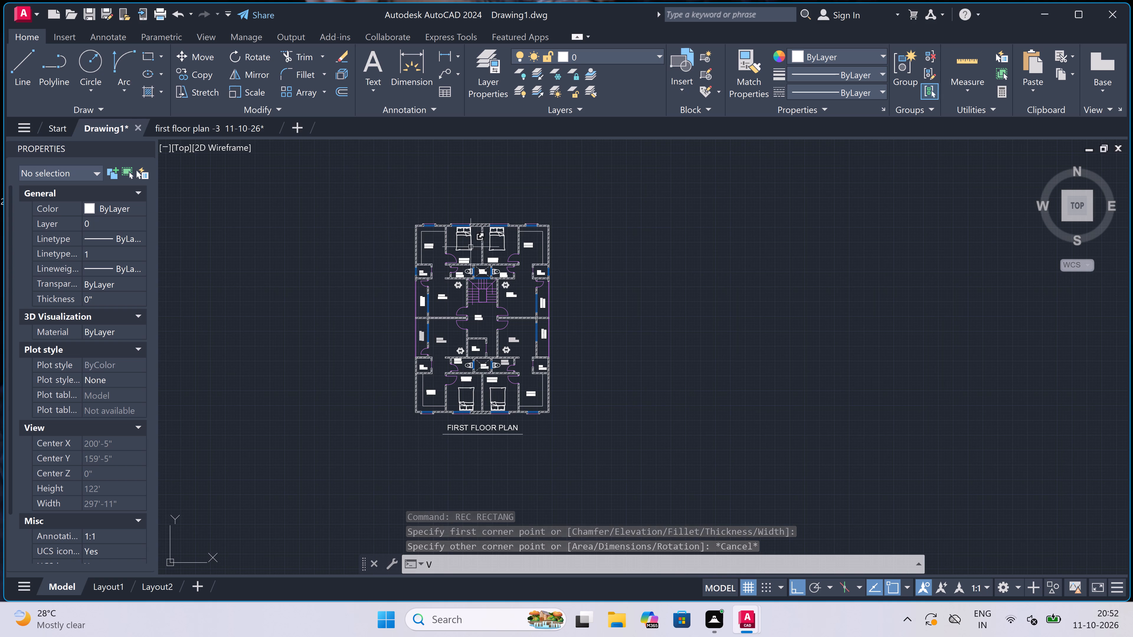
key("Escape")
Draw a rectangular border around the whole floor plan and its underlined title, leaving a margin on all sides.
type("REC")
key("space")
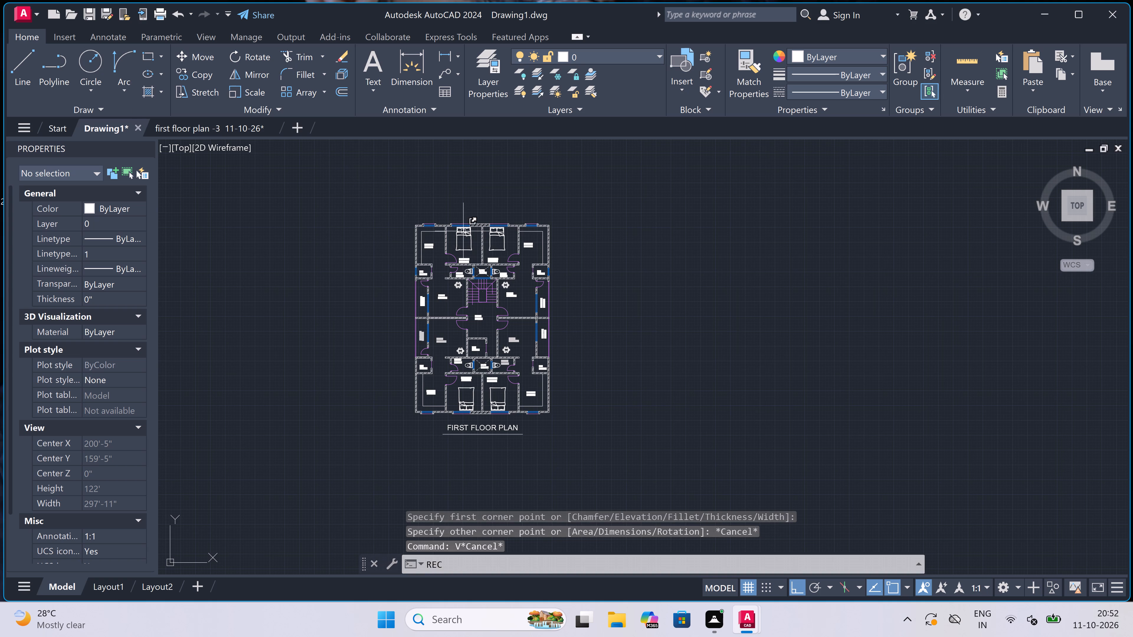
left_click(394, 206)
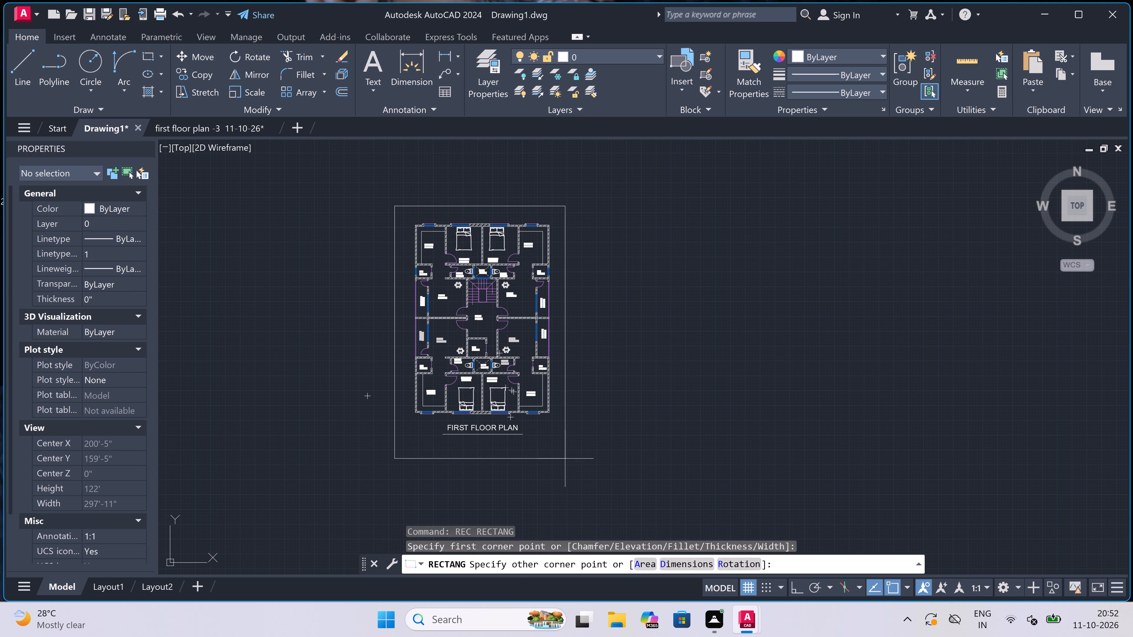
double_click(578, 458)
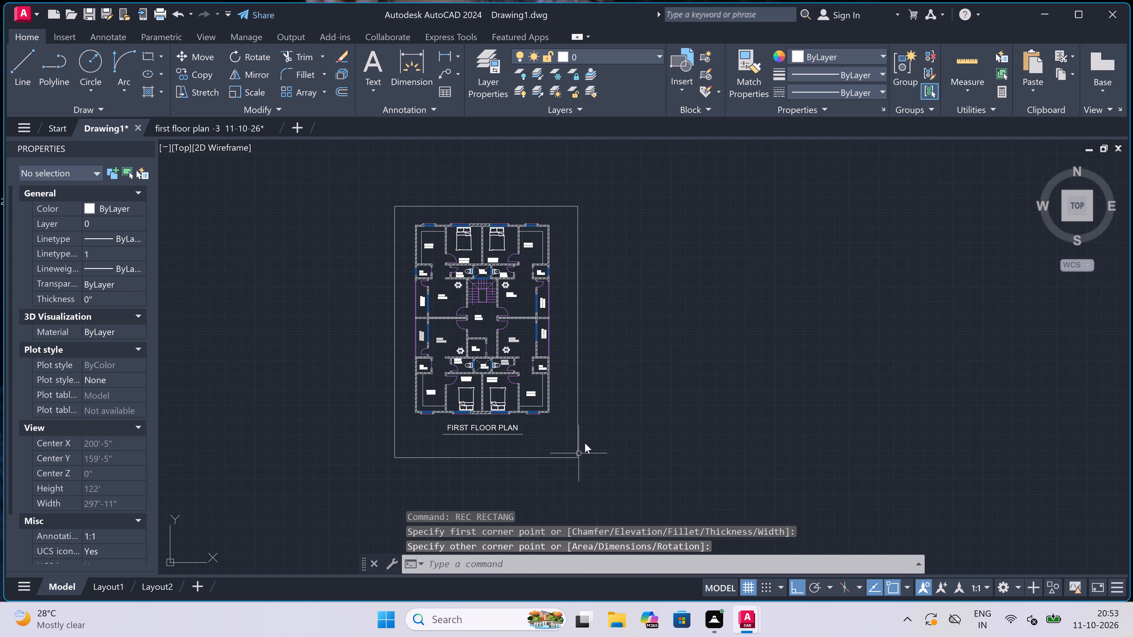
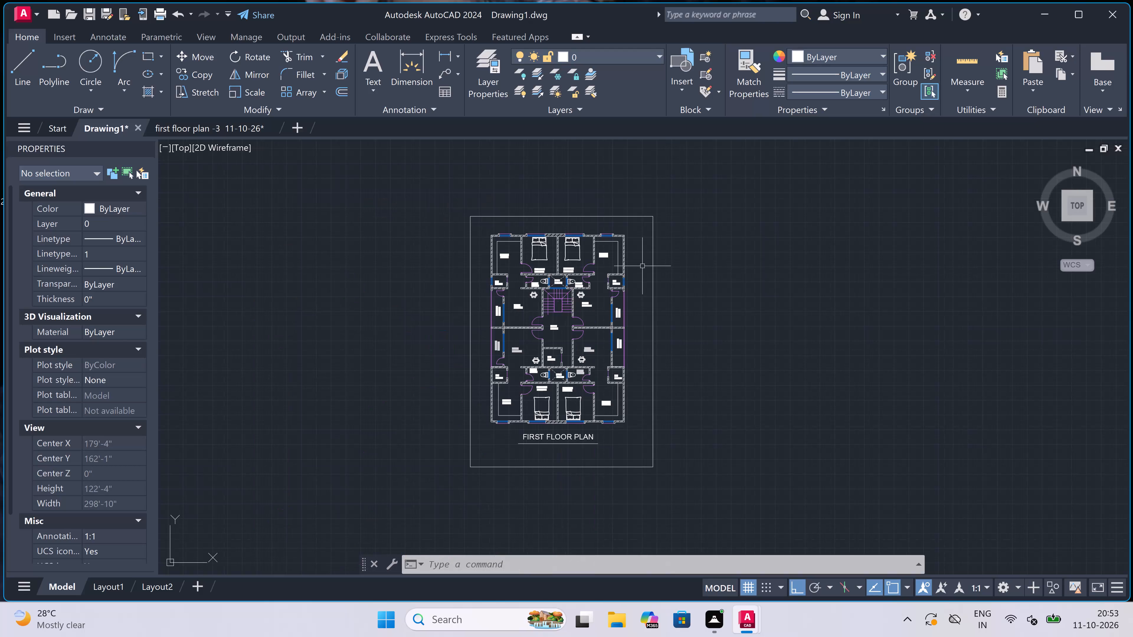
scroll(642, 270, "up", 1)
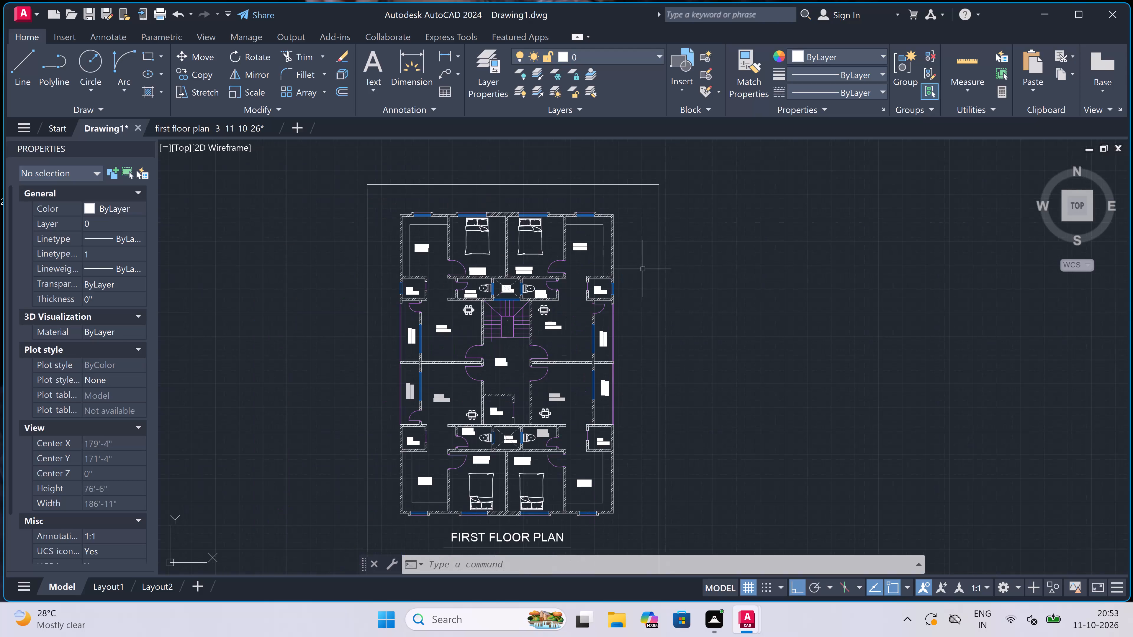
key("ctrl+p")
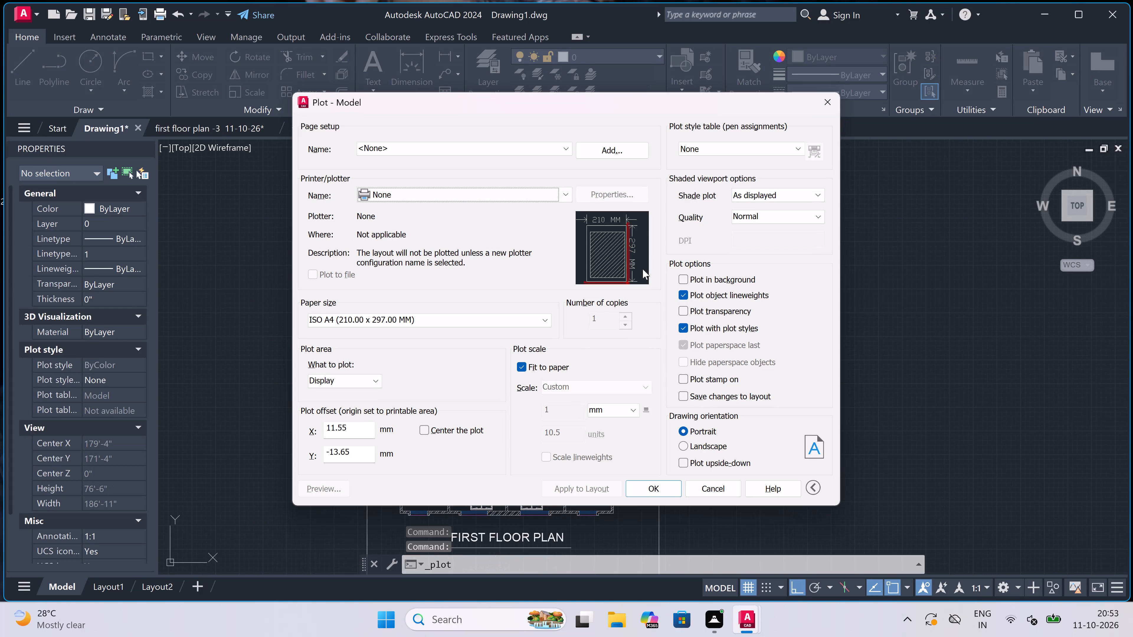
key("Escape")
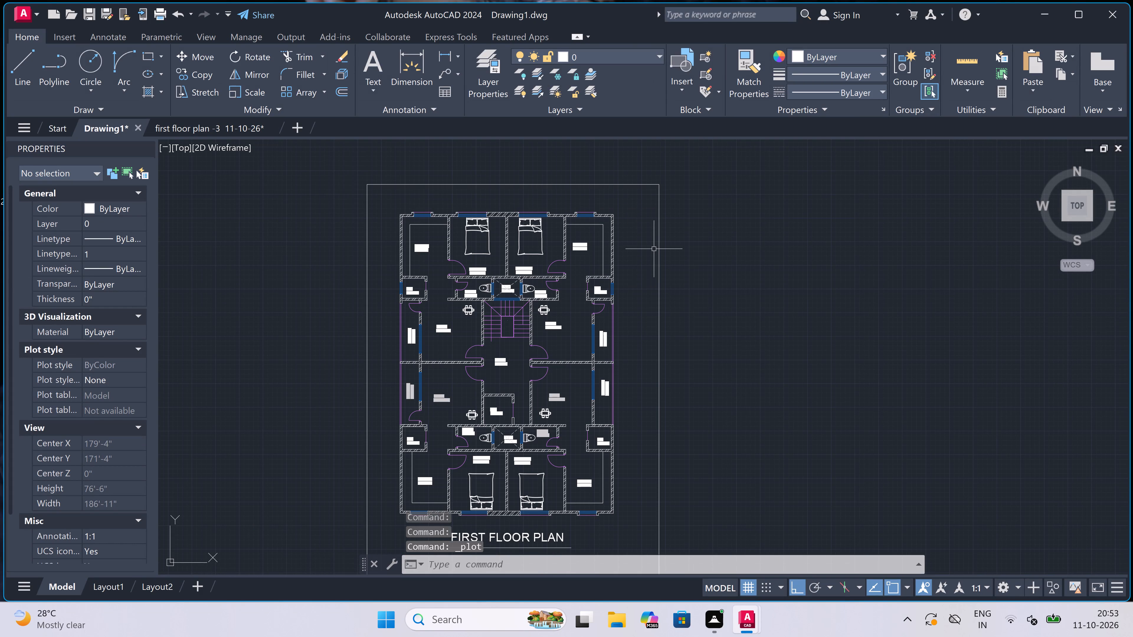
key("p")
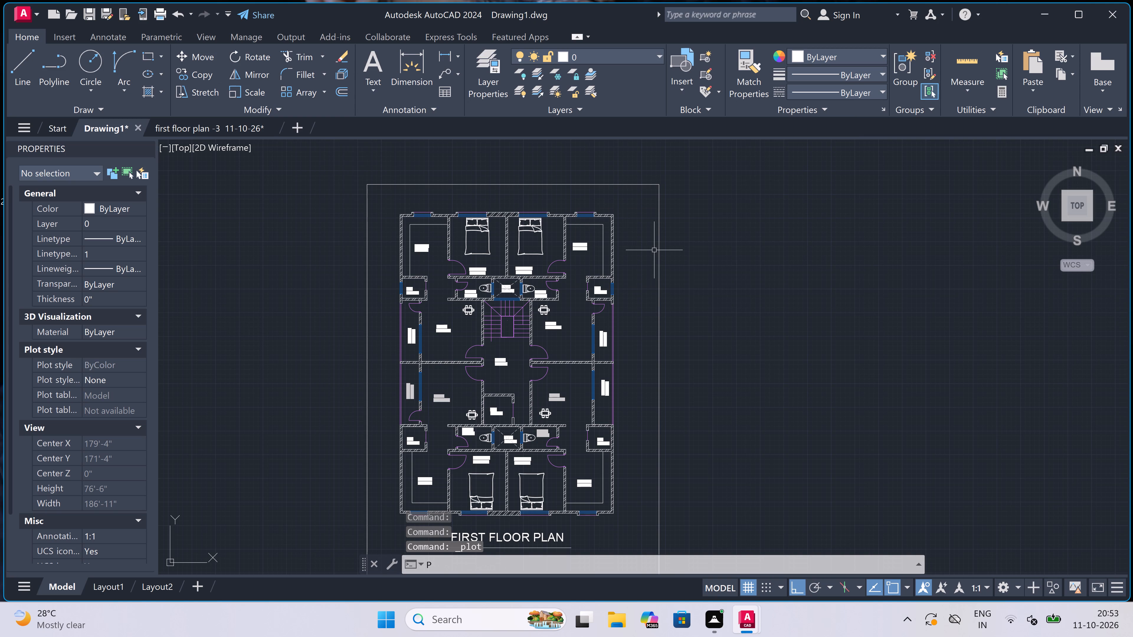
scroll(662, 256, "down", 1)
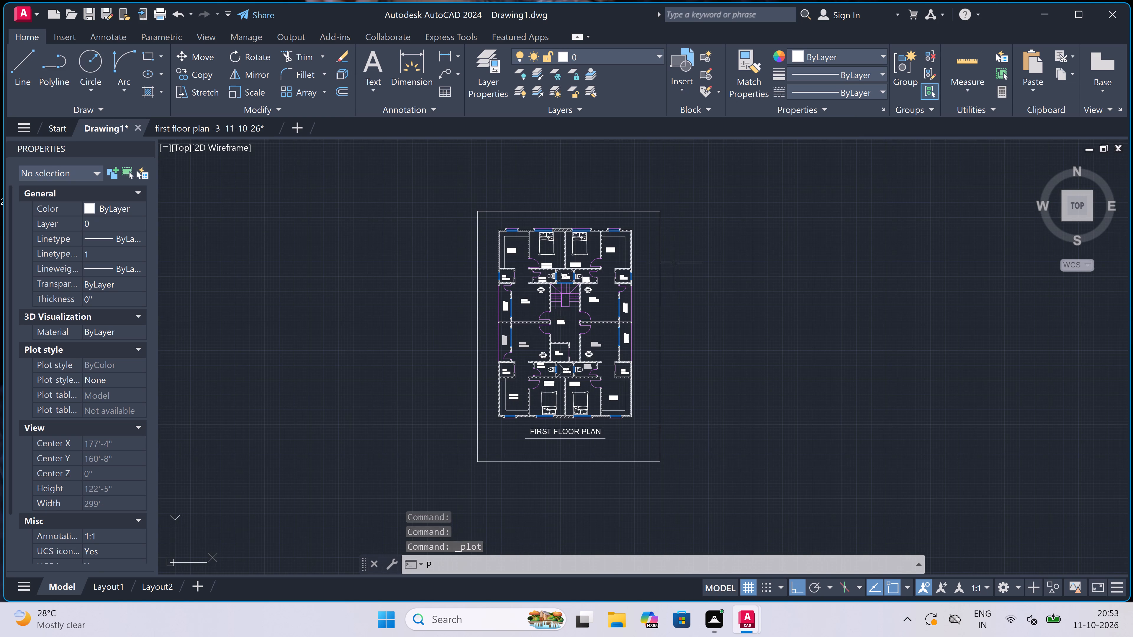
Set up a plot with the DWG To PDF.pc3 plotter and ISO A4 (297.00 x 210.00 MM) paper.
key("ctrl+p")
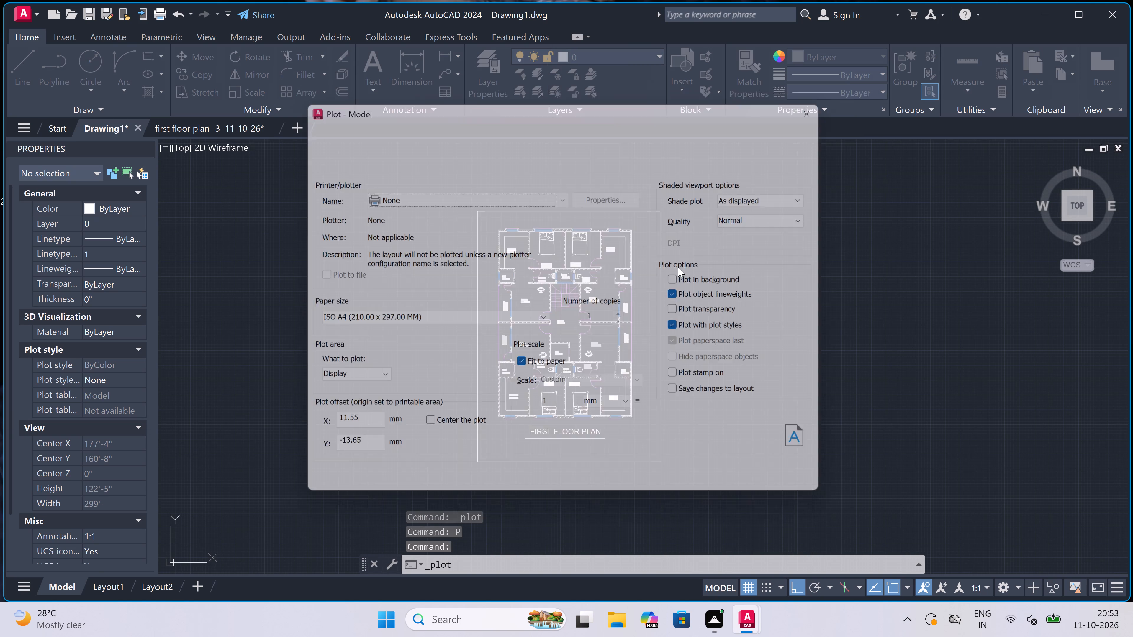
left_click(402, 192)
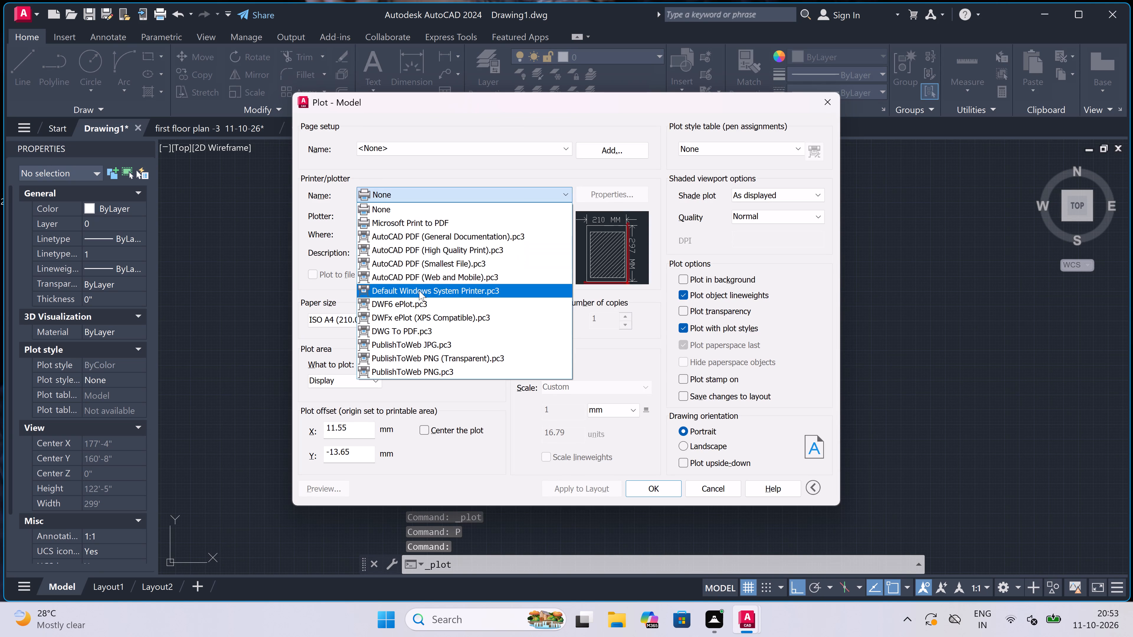
left_click(422, 330)
double_click(422, 324)
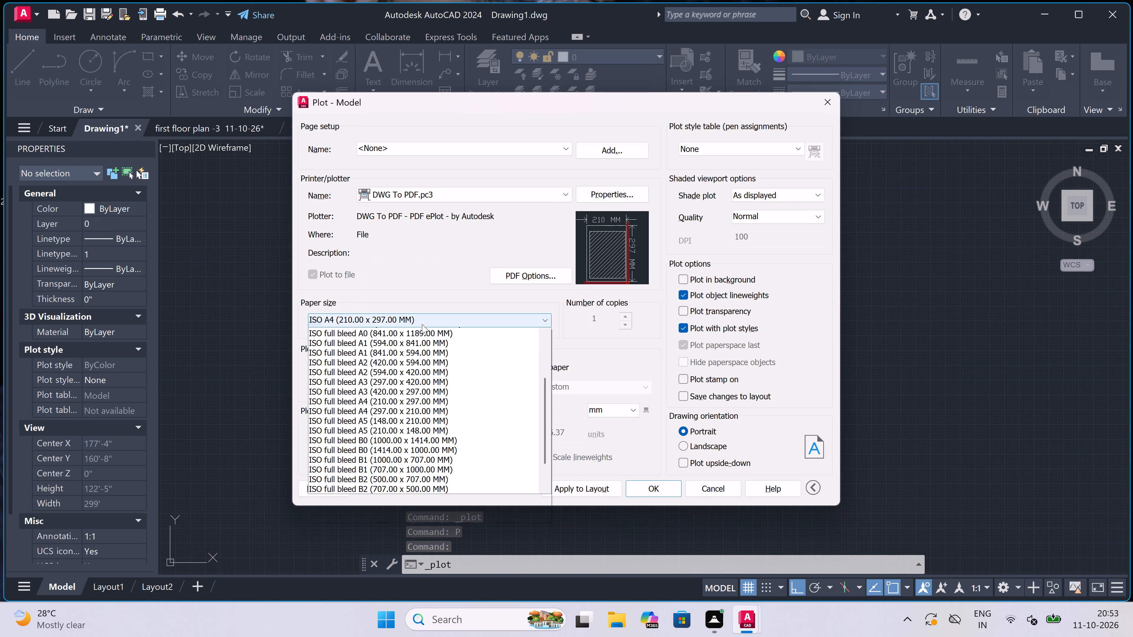
left_click(399, 322)
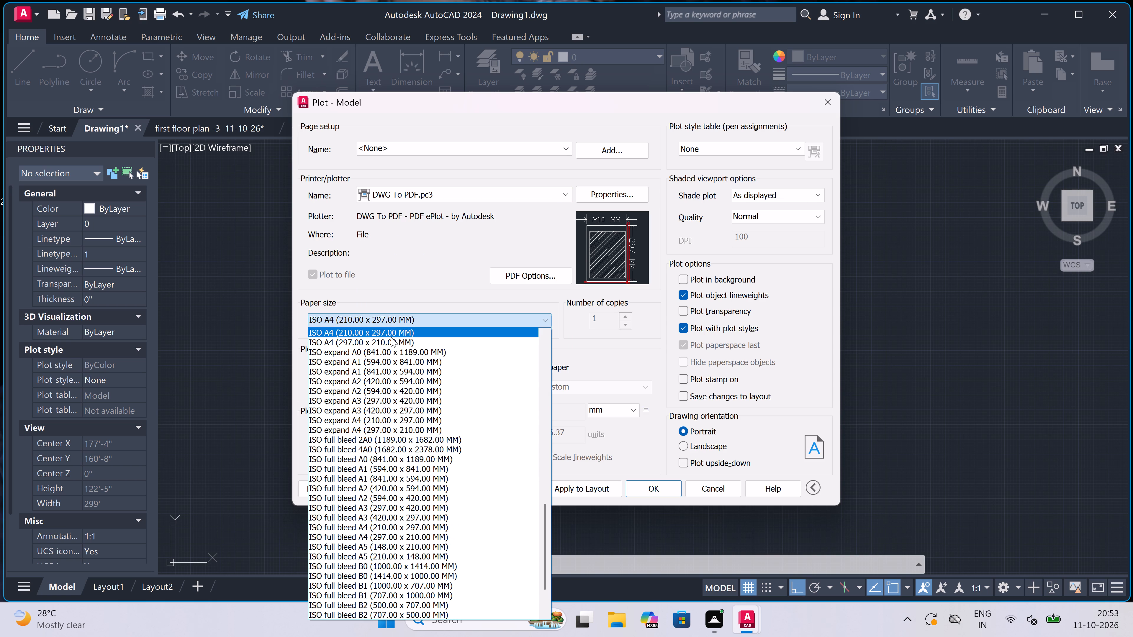
left_click(391, 338)
Define the plot area as a window from the border's northwest corner to its southeast corner, and centre the plot.
left_click(348, 378)
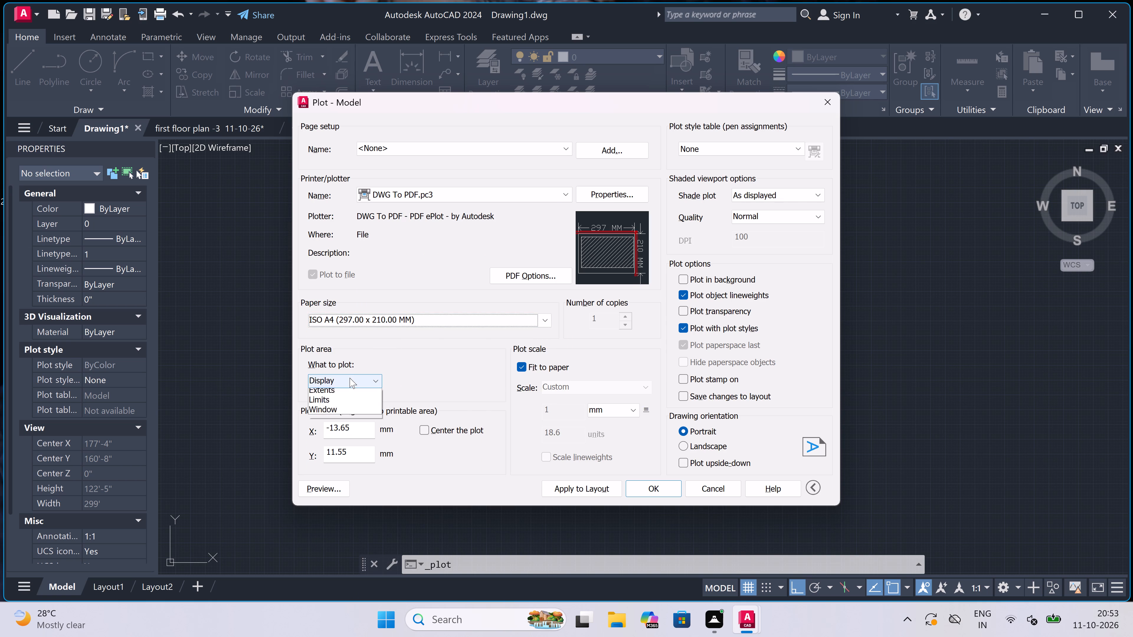
left_click(346, 423)
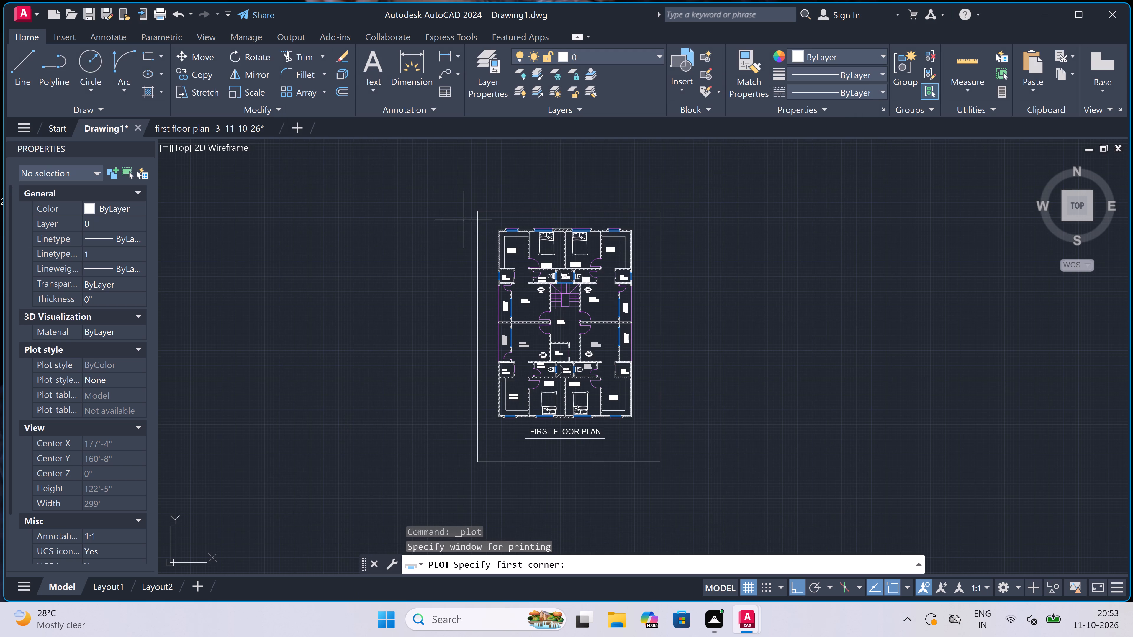
left_click_drag(479, 210, 480, 214)
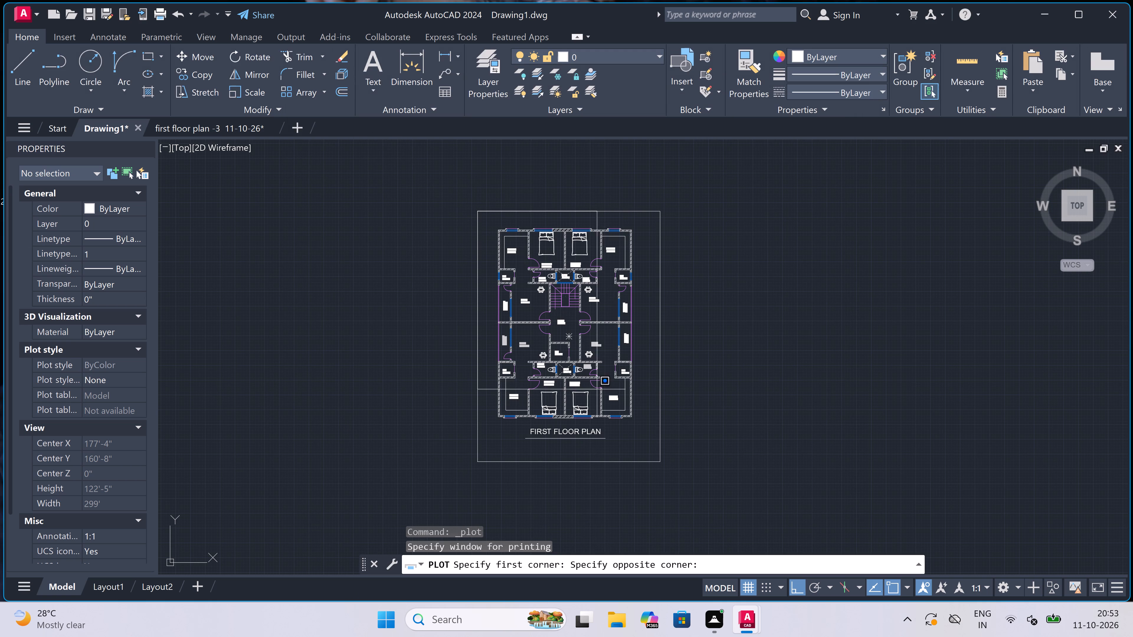
left_click(659, 462)
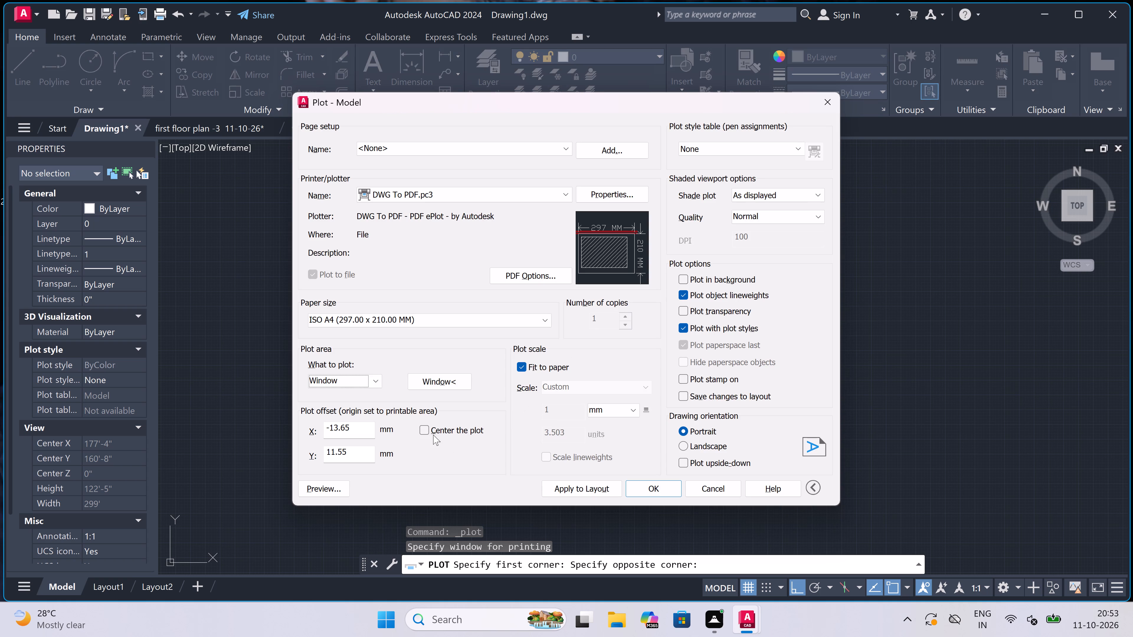
left_click(421, 428)
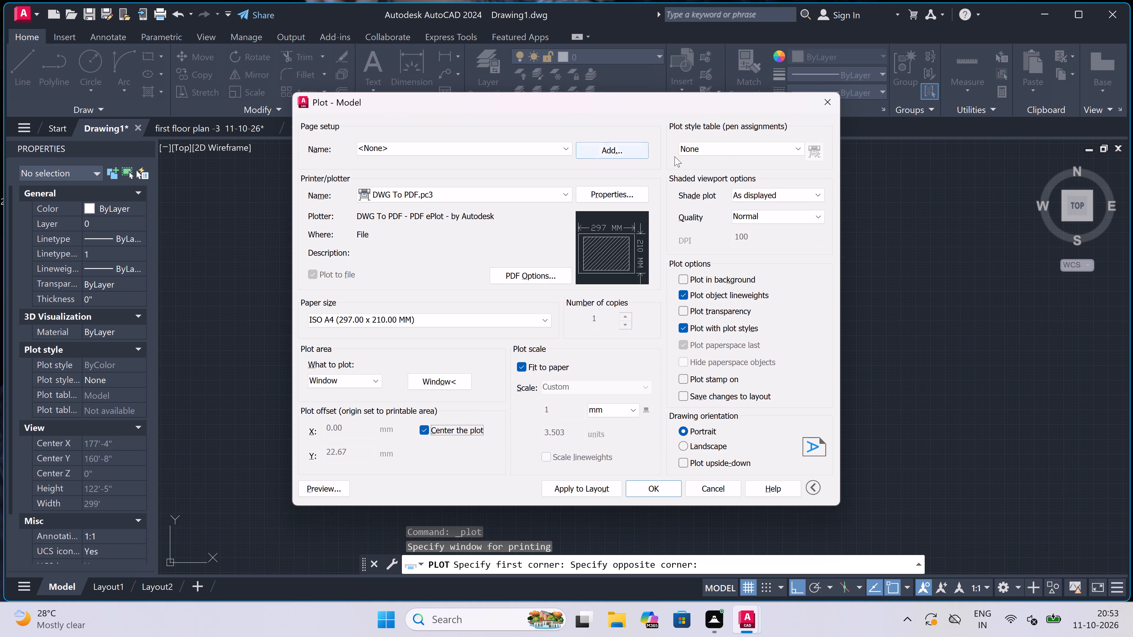
Assign the acad.ctb plot style table to all layouts and apply the plot settings to the layout.
left_click(724, 147)
left_click(720, 173)
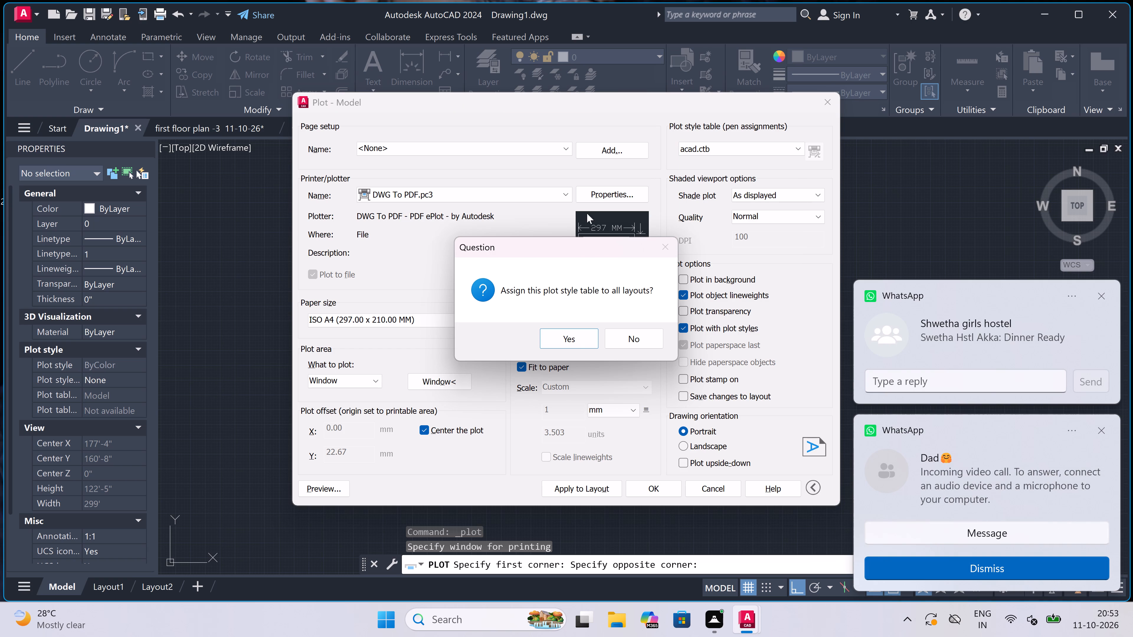
left_click(580, 336)
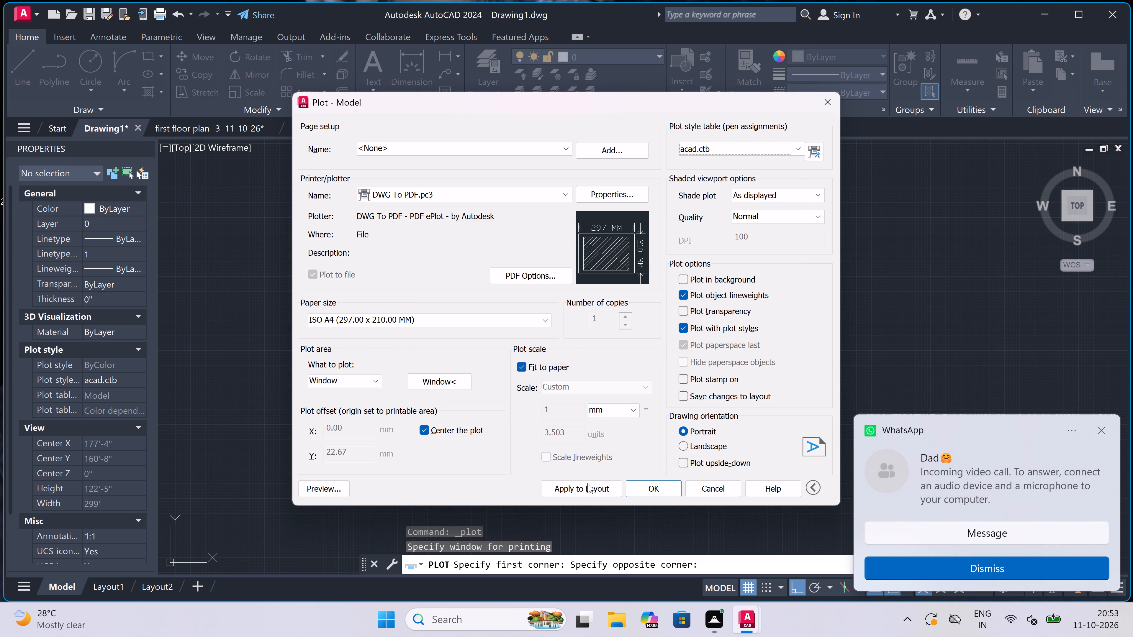
left_click(582, 491)
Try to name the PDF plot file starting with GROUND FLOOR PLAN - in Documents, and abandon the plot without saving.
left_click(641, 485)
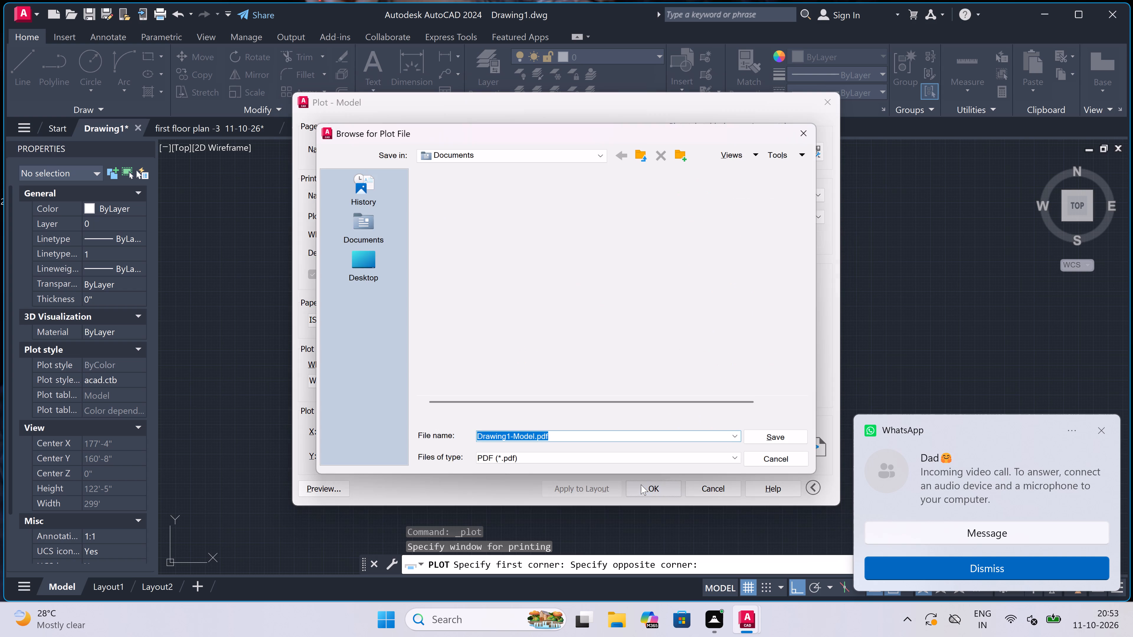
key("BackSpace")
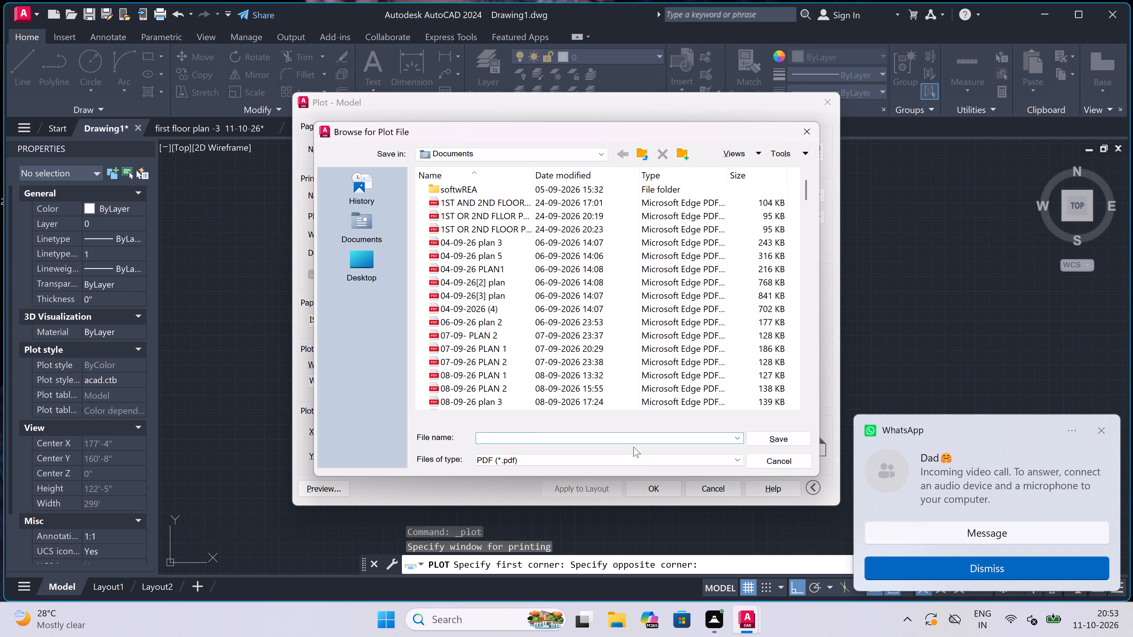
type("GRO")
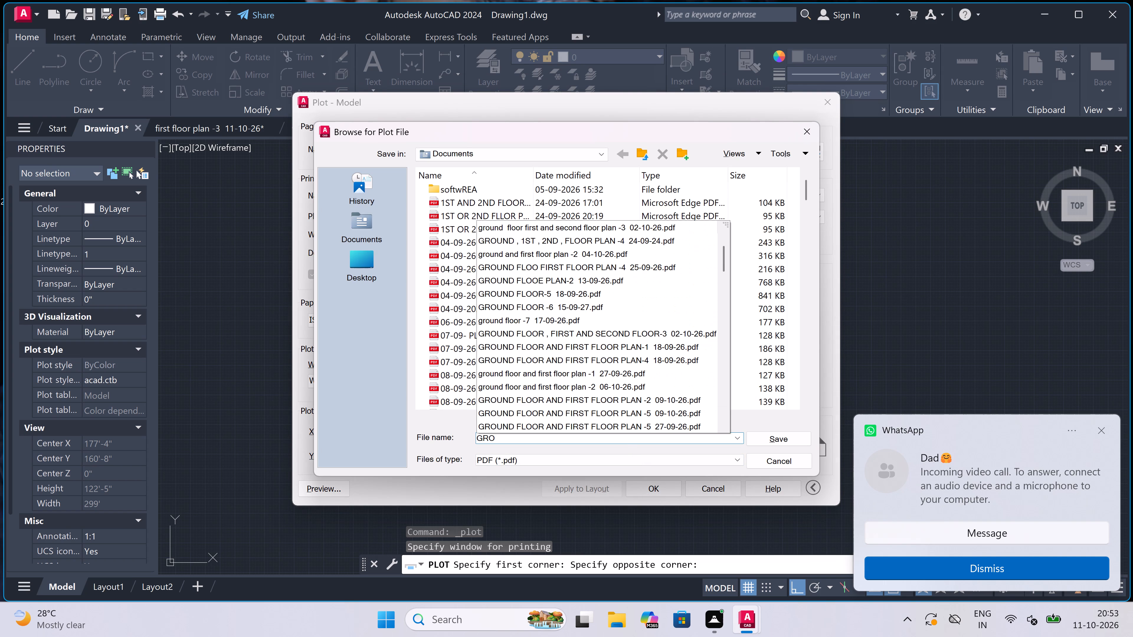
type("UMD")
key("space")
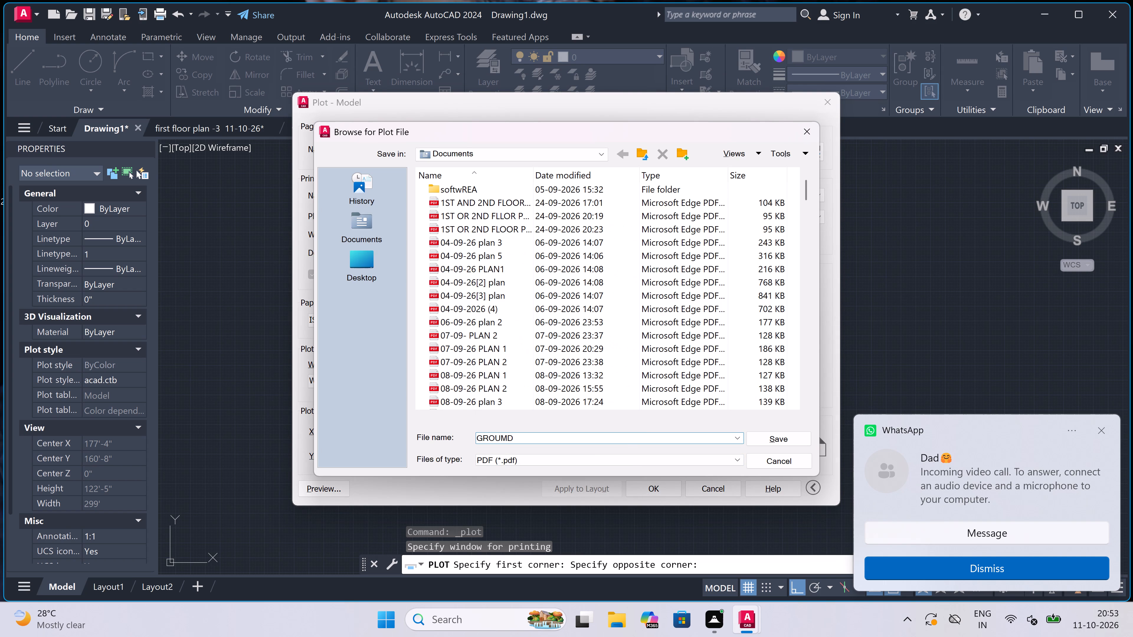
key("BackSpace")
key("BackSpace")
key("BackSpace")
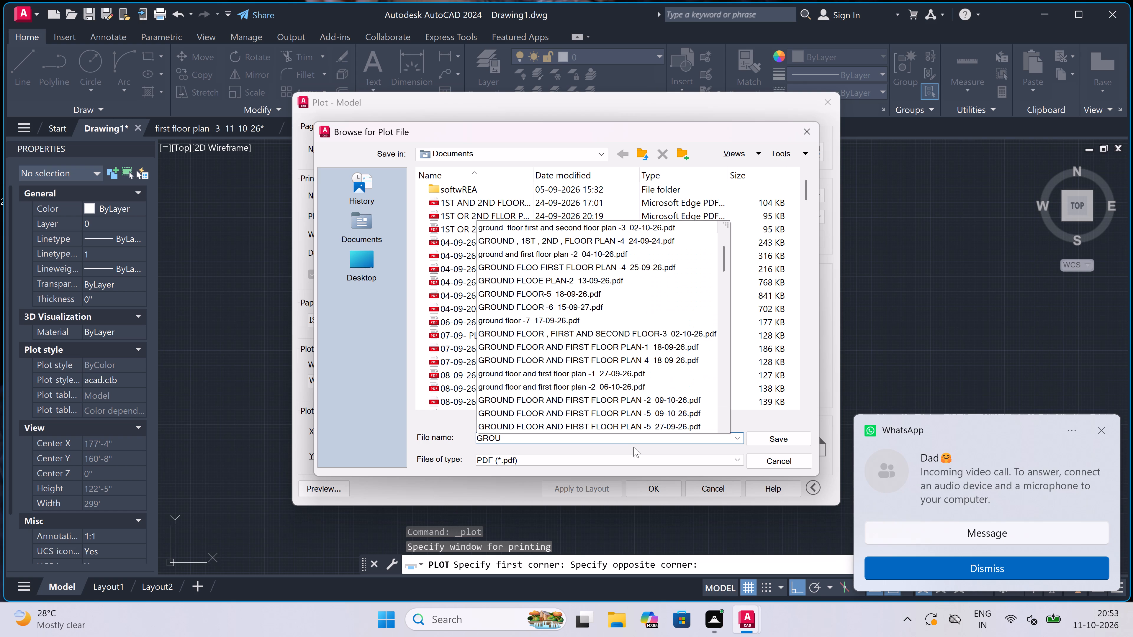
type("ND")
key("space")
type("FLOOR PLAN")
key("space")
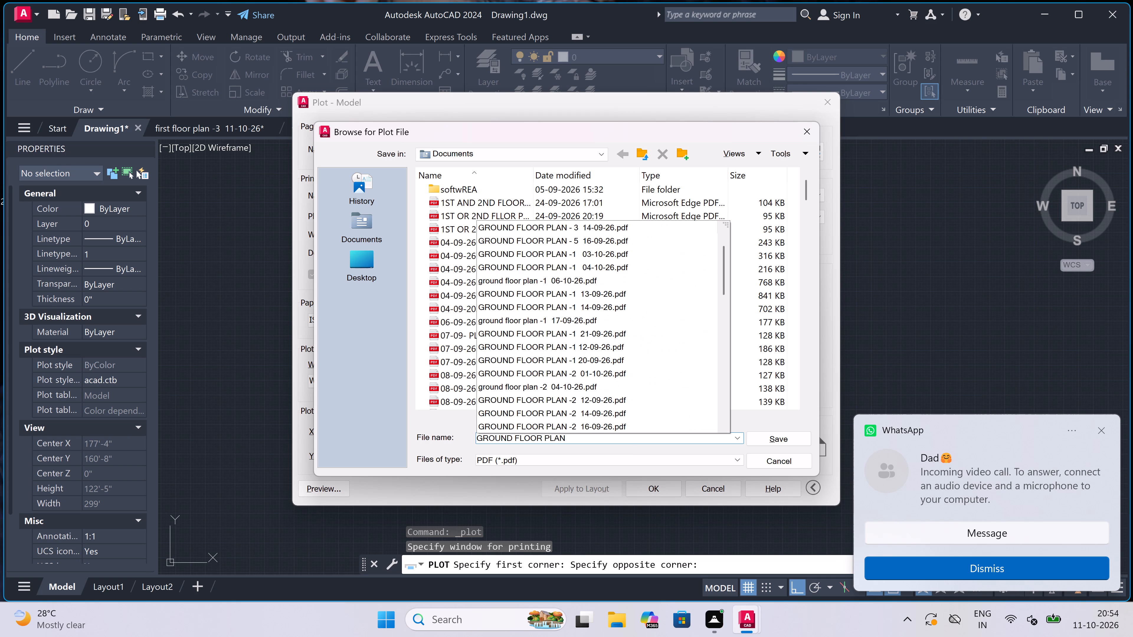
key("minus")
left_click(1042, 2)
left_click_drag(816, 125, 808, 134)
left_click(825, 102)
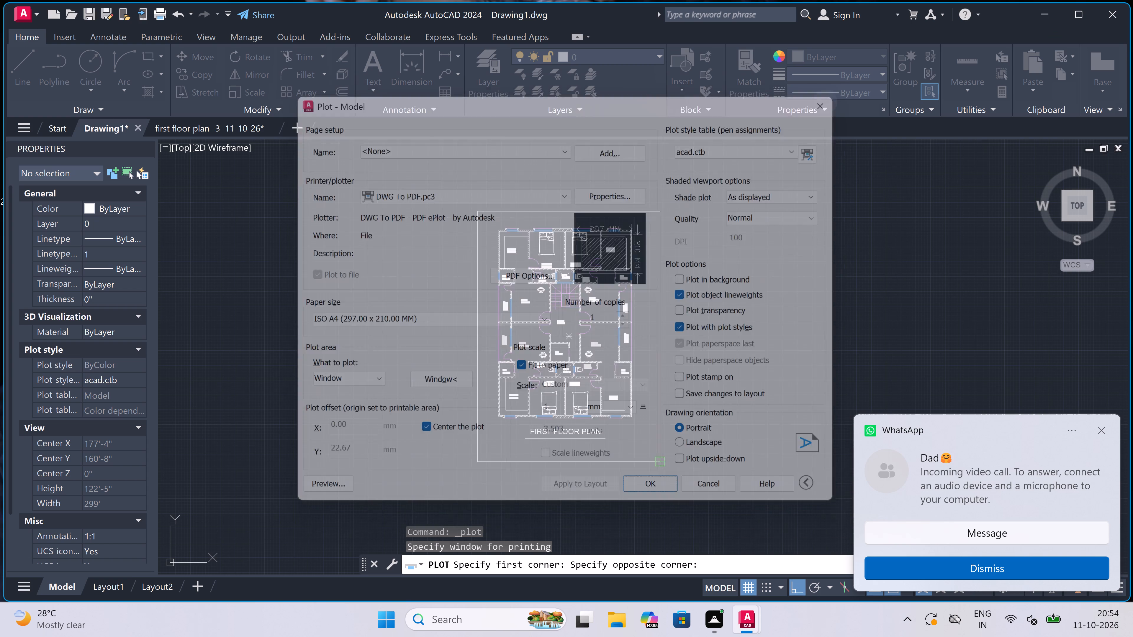
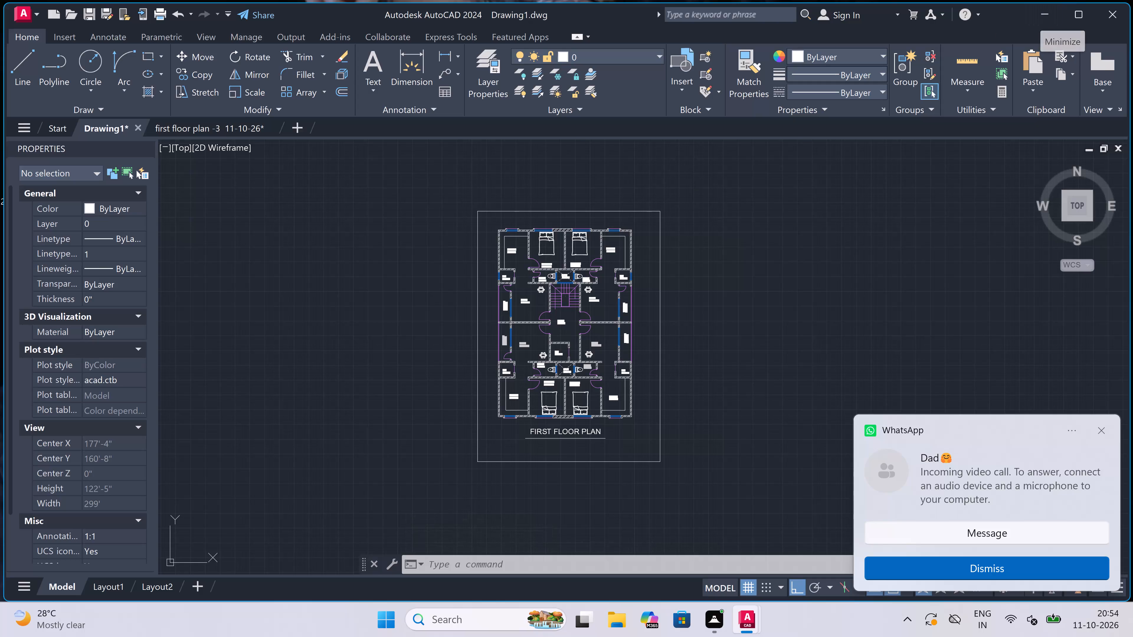
Plot the first floor plan with the current settings to a PDF named FIRST FLOOR PLAN -4 11-10-26 in Documents.
scroll(608, 299, "up", 2)
scroll(608, 299, "down", 2)
scroll(613, 301, "up", 1)
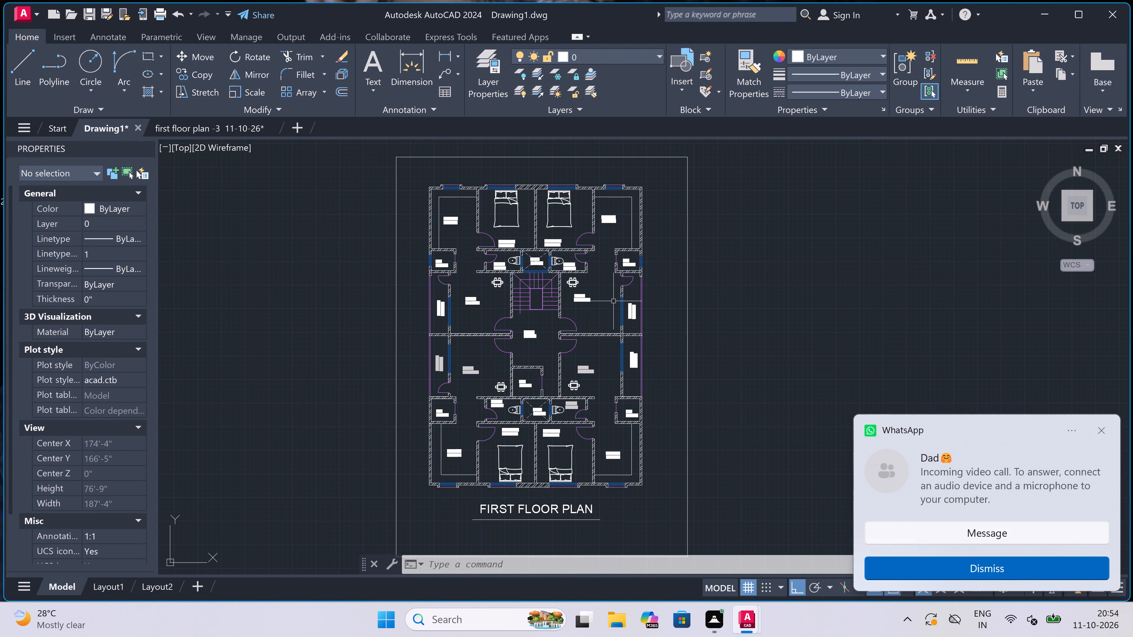
key("ctrl+p")
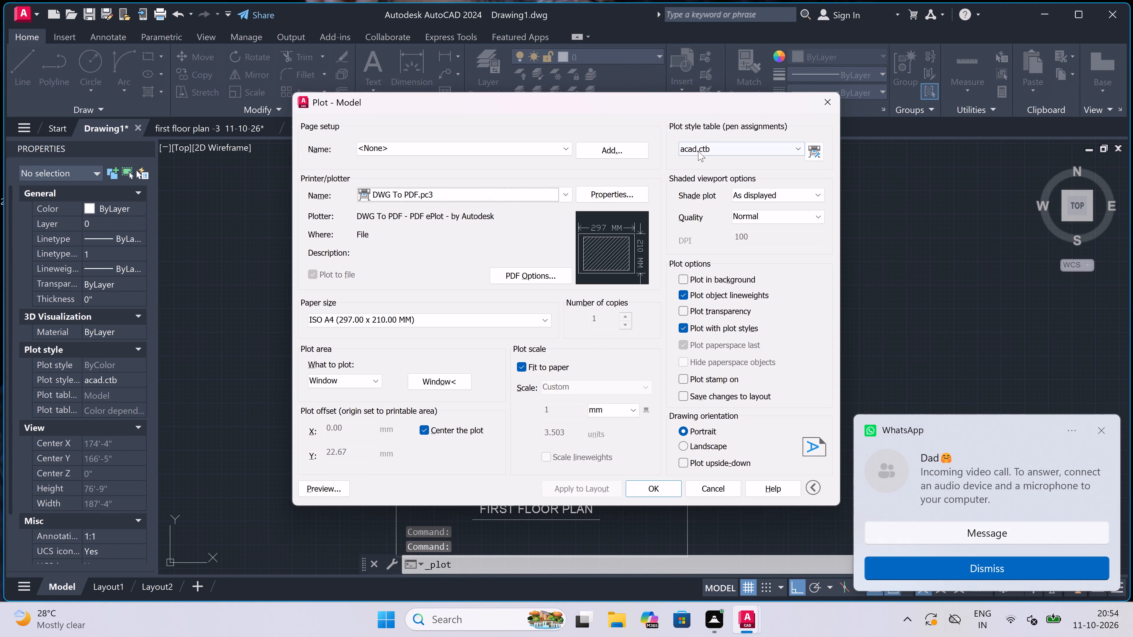
left_click(641, 488)
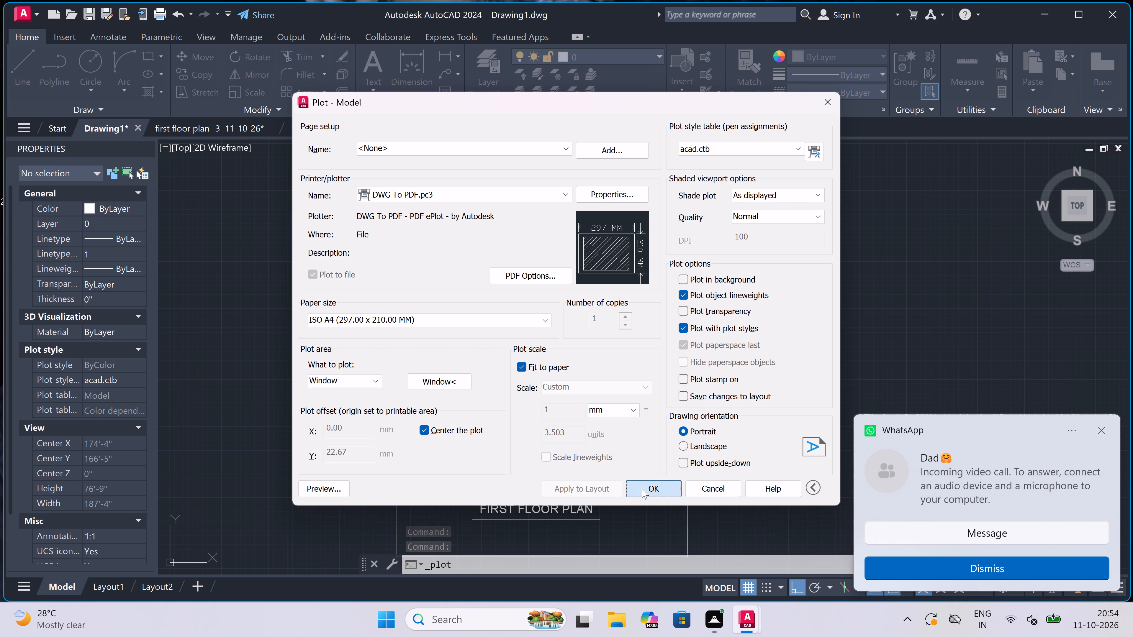
key("BackSpace")
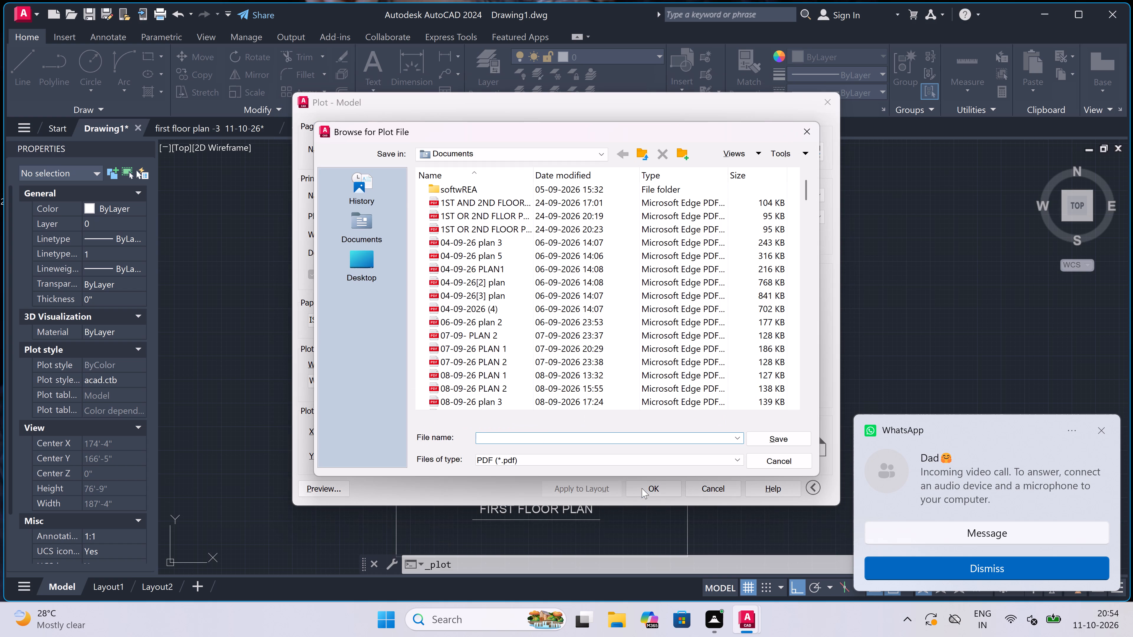
key("f")
key("i")
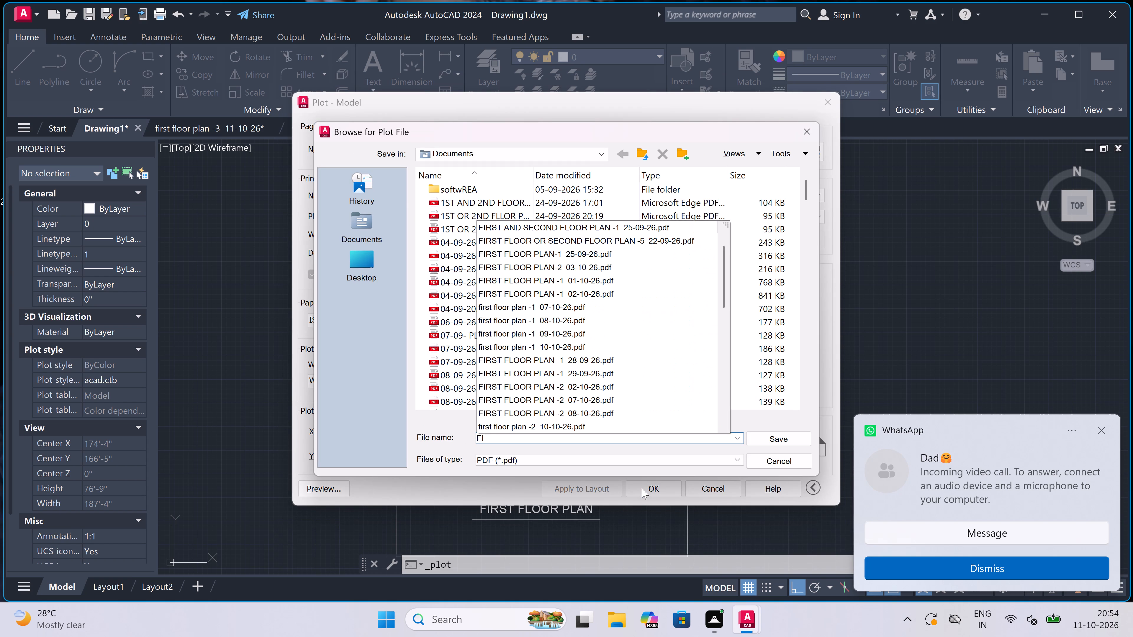
type("RS")
key("t")
key("space")
type("F")
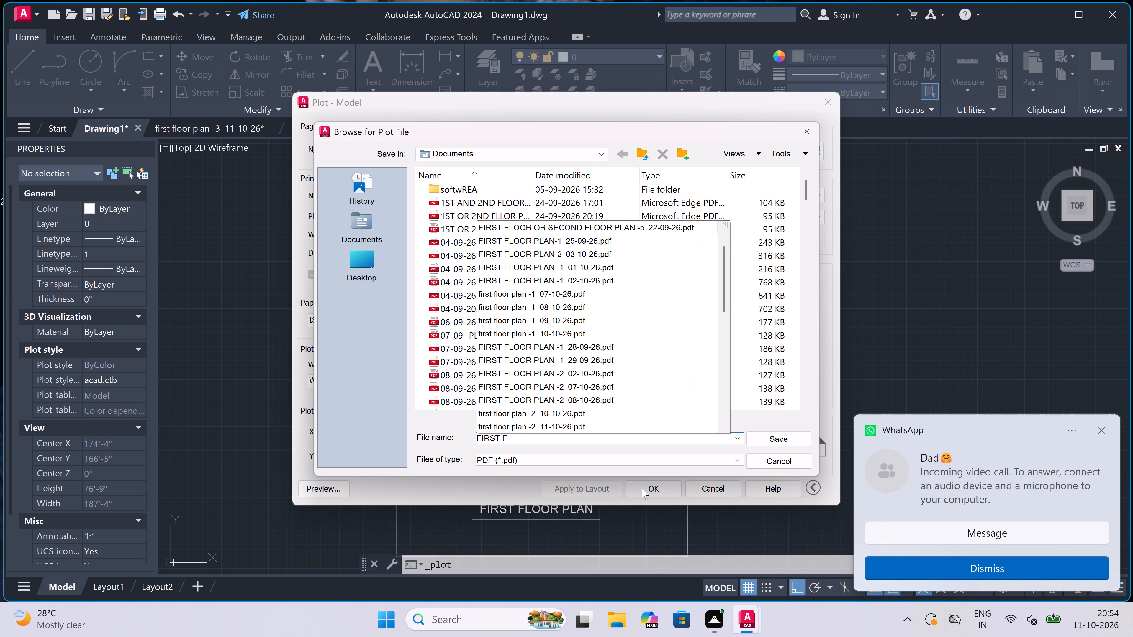
type("LOO")
type("R")
key("space")
type("PLAN")
key("space")
key("minus")
type("4")
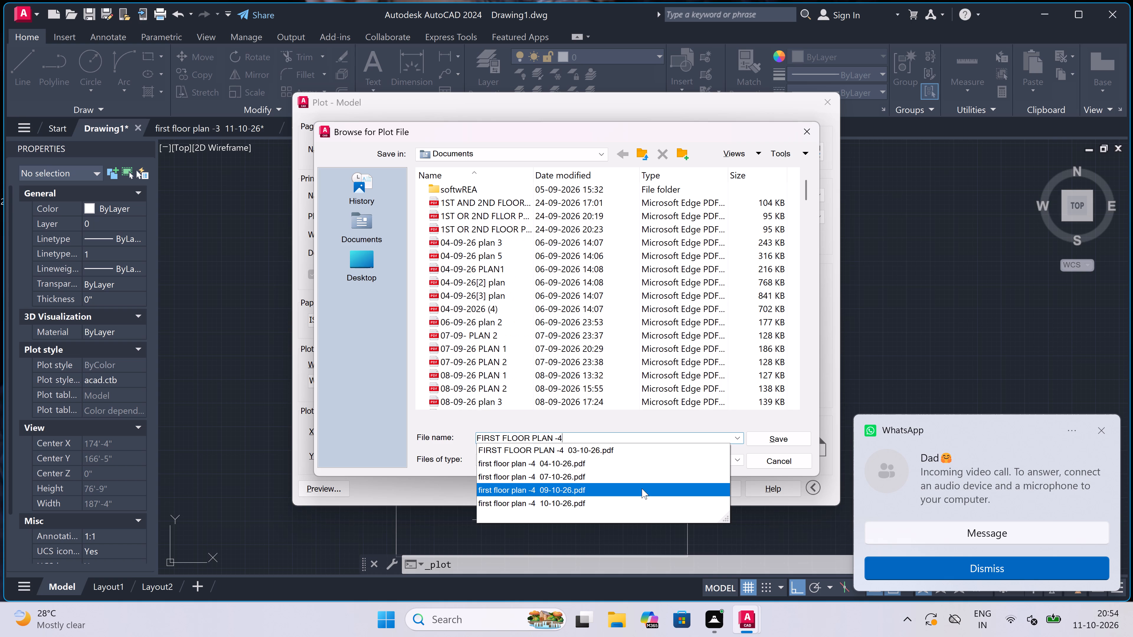
key("space")
key("space")
type("11")
key("minus")
type("10")
key("minus")
type("26")
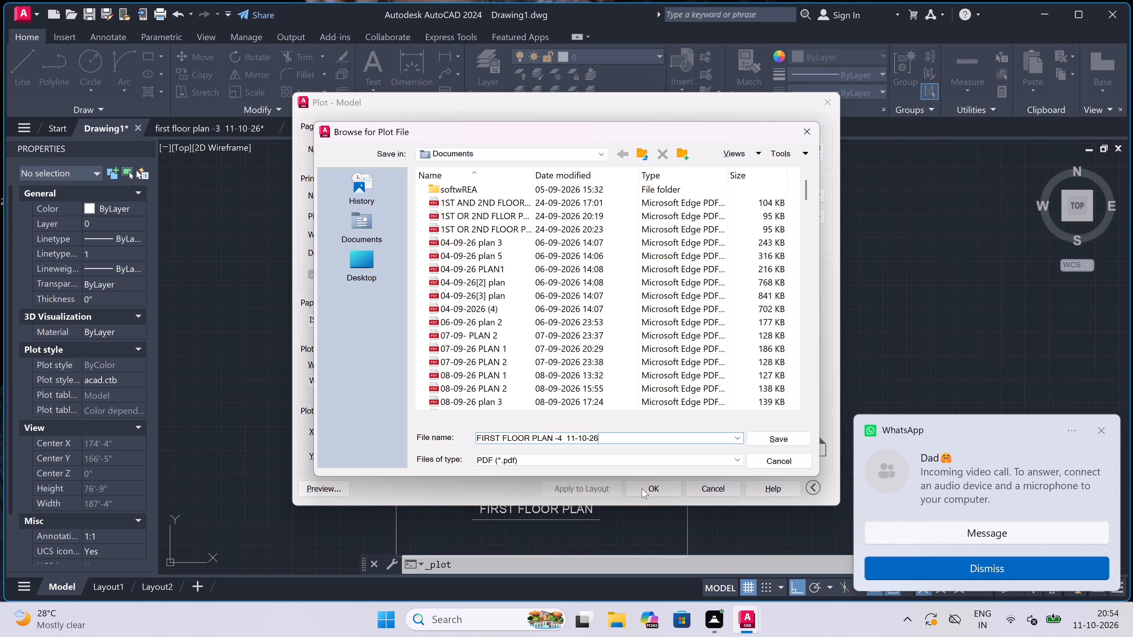
left_click(564, 439)
key("space")
key("space")
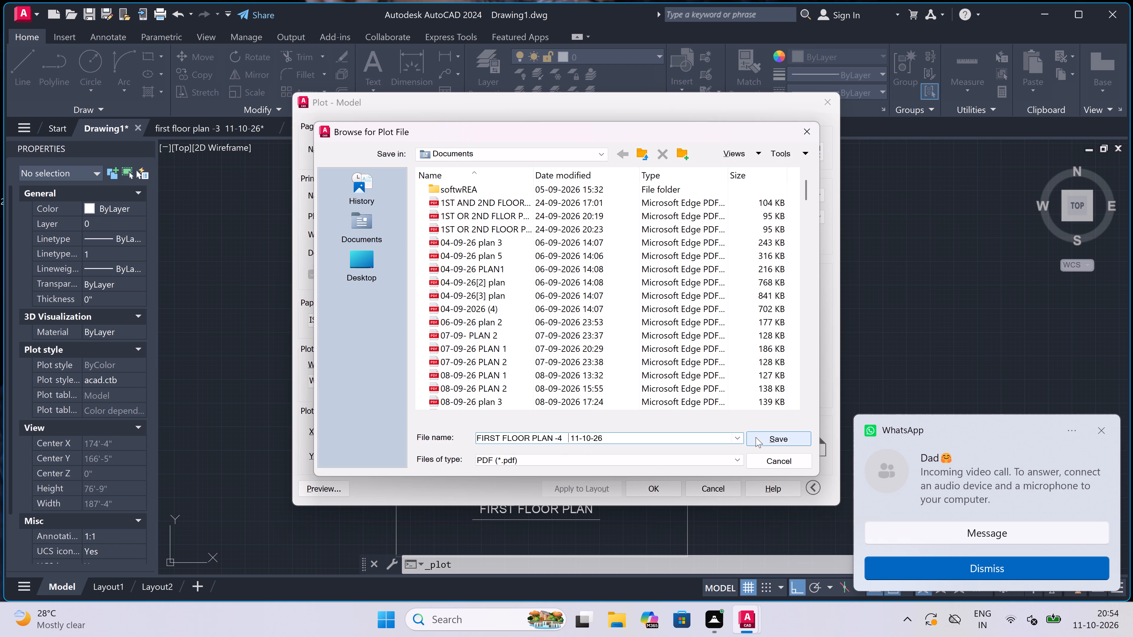
left_click(757, 437)
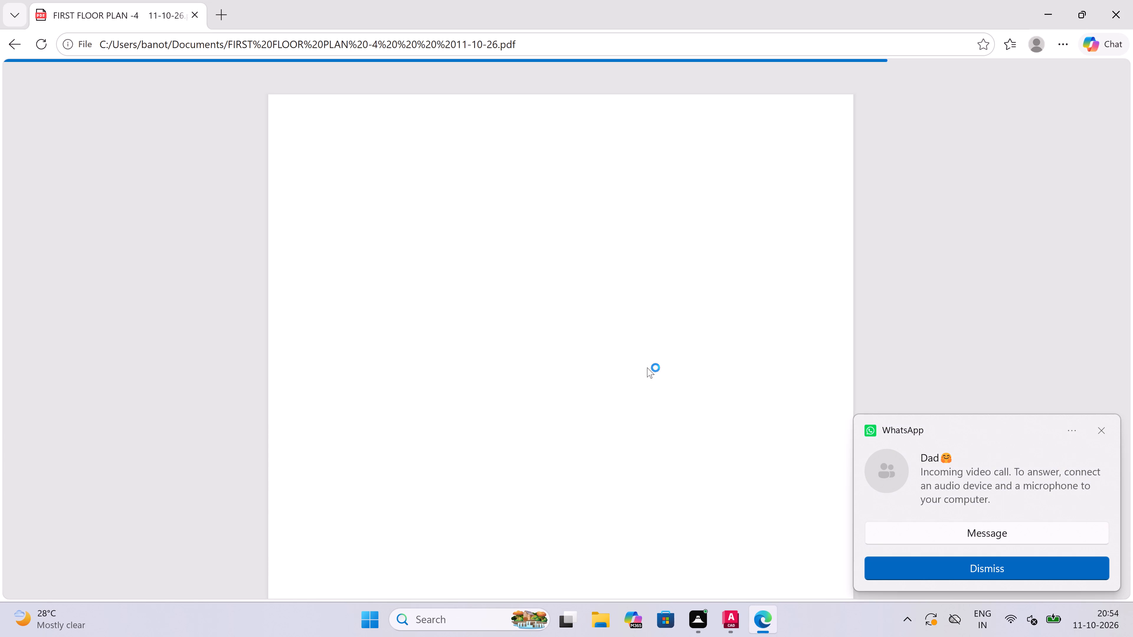
Review the plotted first floor plan PDF from top to bottom, dismiss the call notification and close the PDF viewer.
scroll(604, 371, "down", 4)
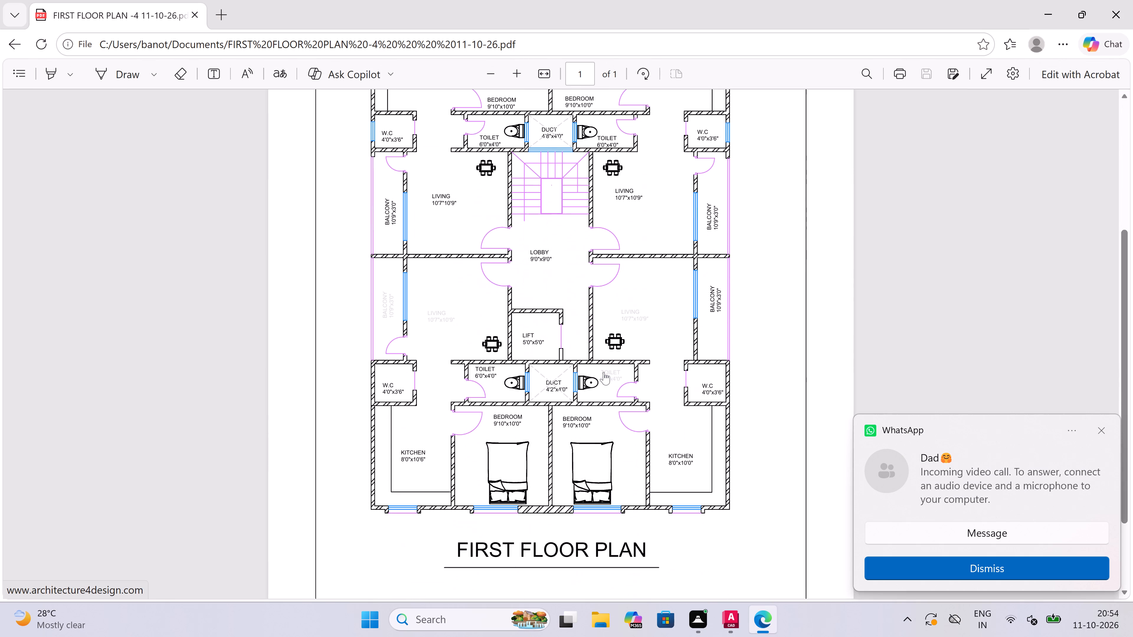
scroll(604, 372, "up", 4)
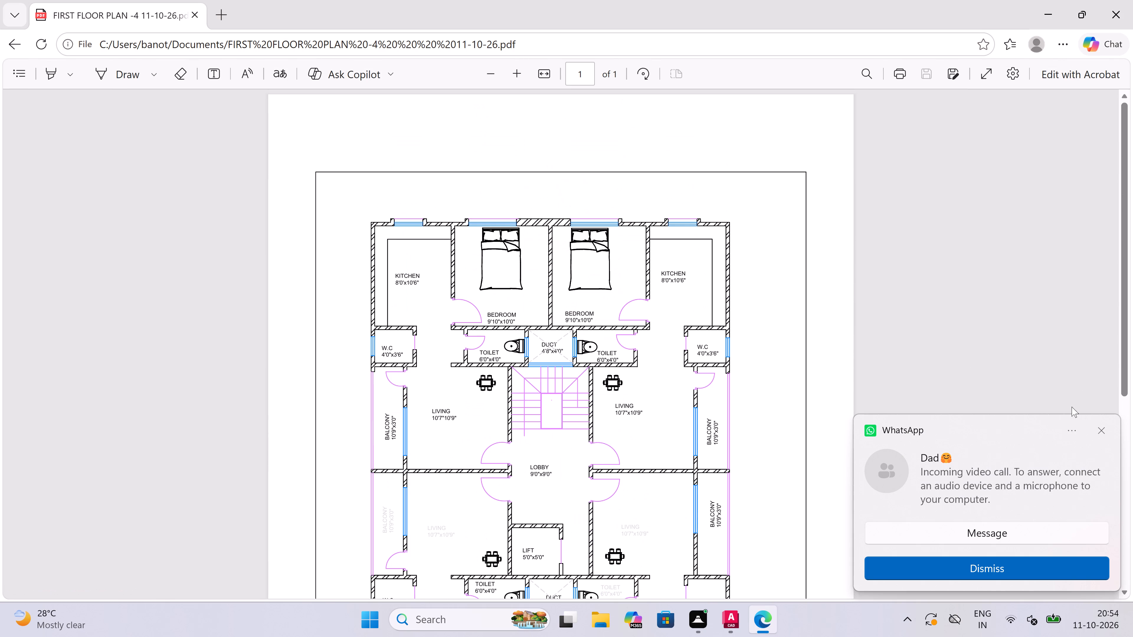
left_click(1099, 423)
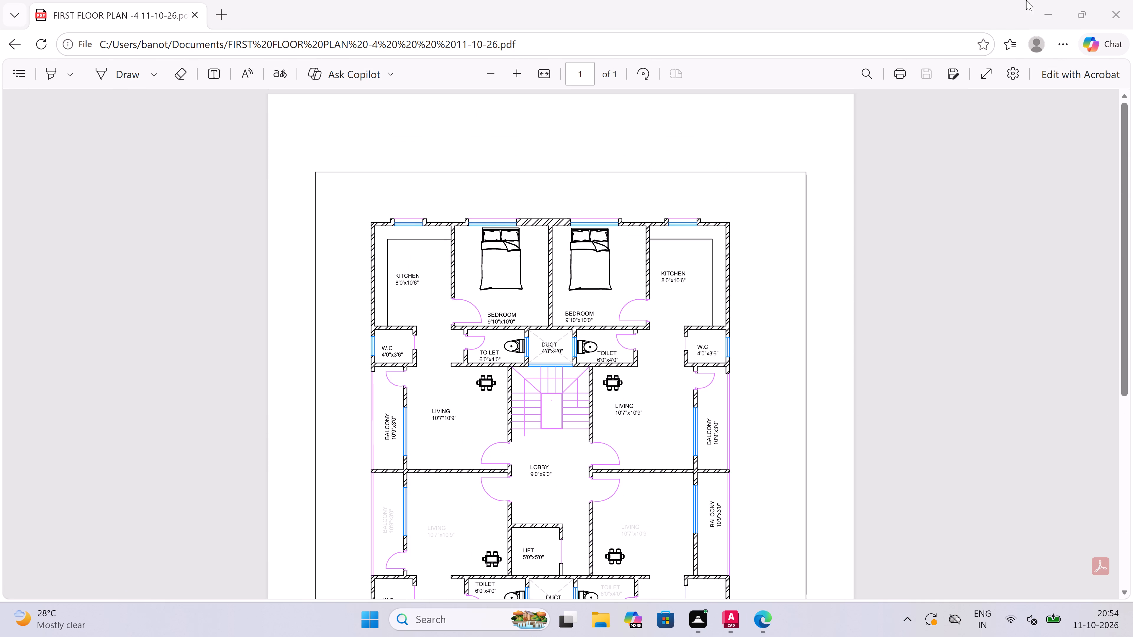
left_click(1111, 0)
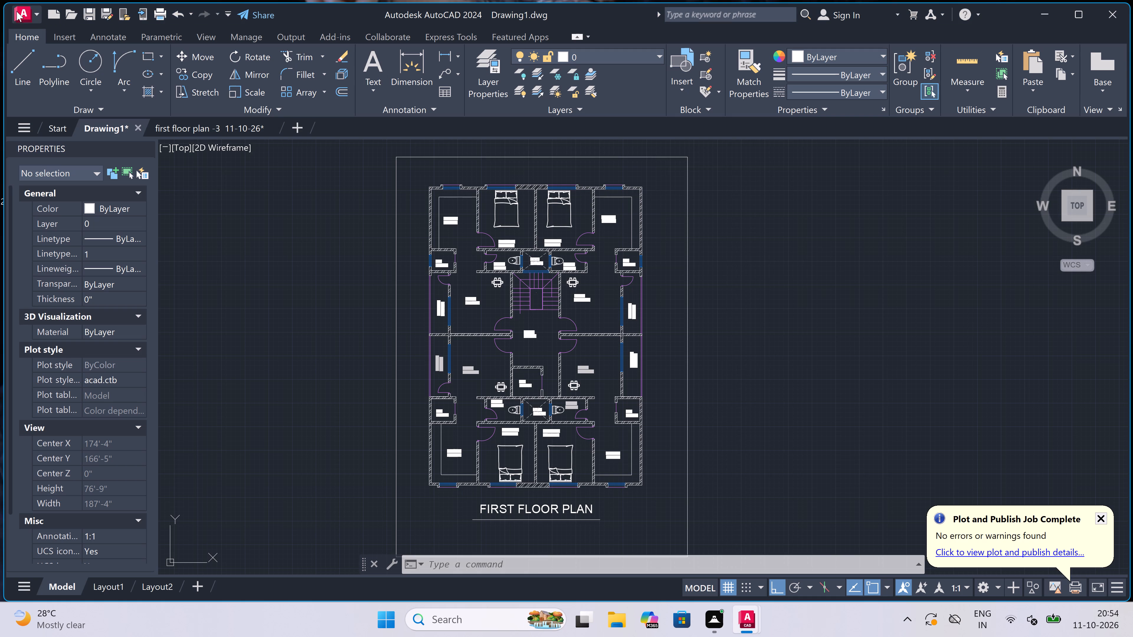
Save the drawing as FIRST FLOOR PLAN -4 11-10-26 in Downloads, in AutoCAD 2018 Drawing format.
left_click(19, 8)
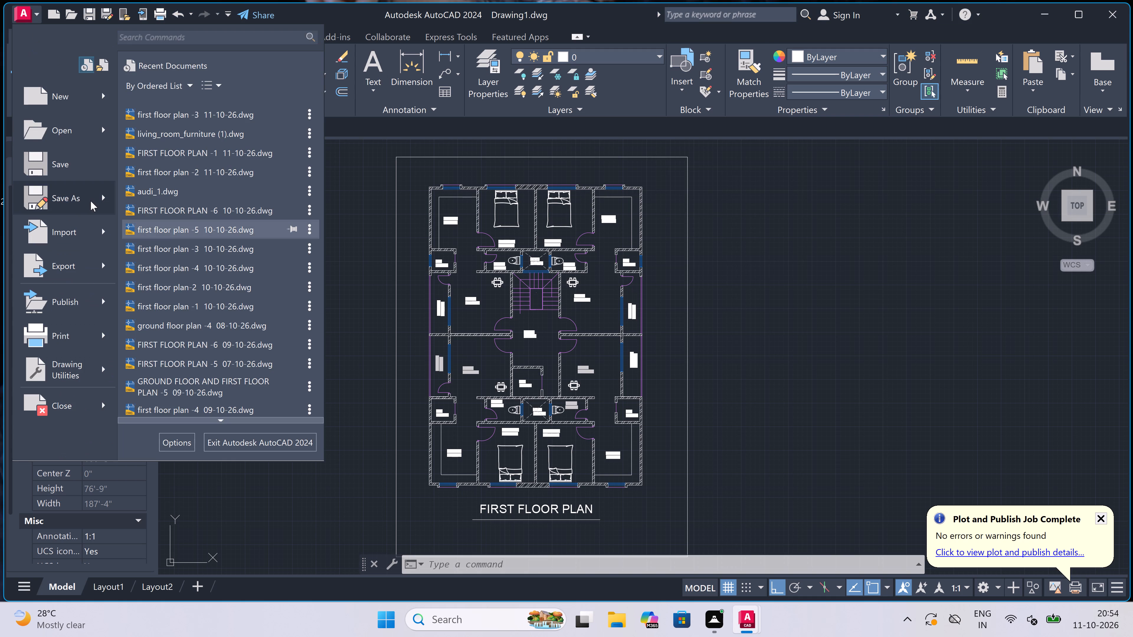
left_click(91, 201)
key("BackSpace")
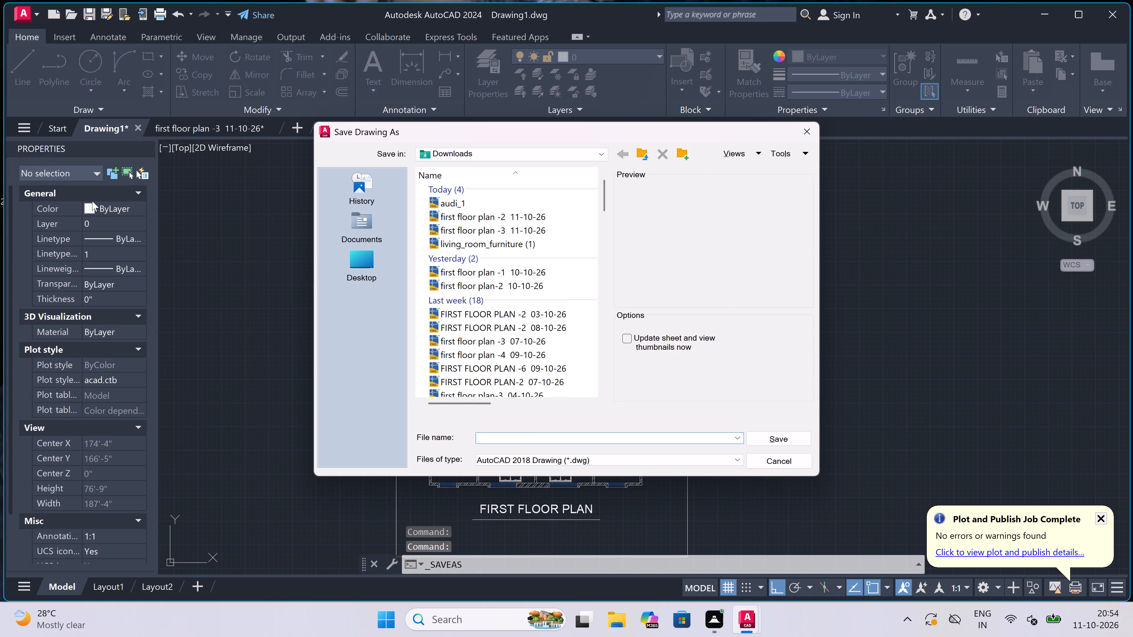
type("FIRST")
key("space")
type("FLOOR PLAN -")
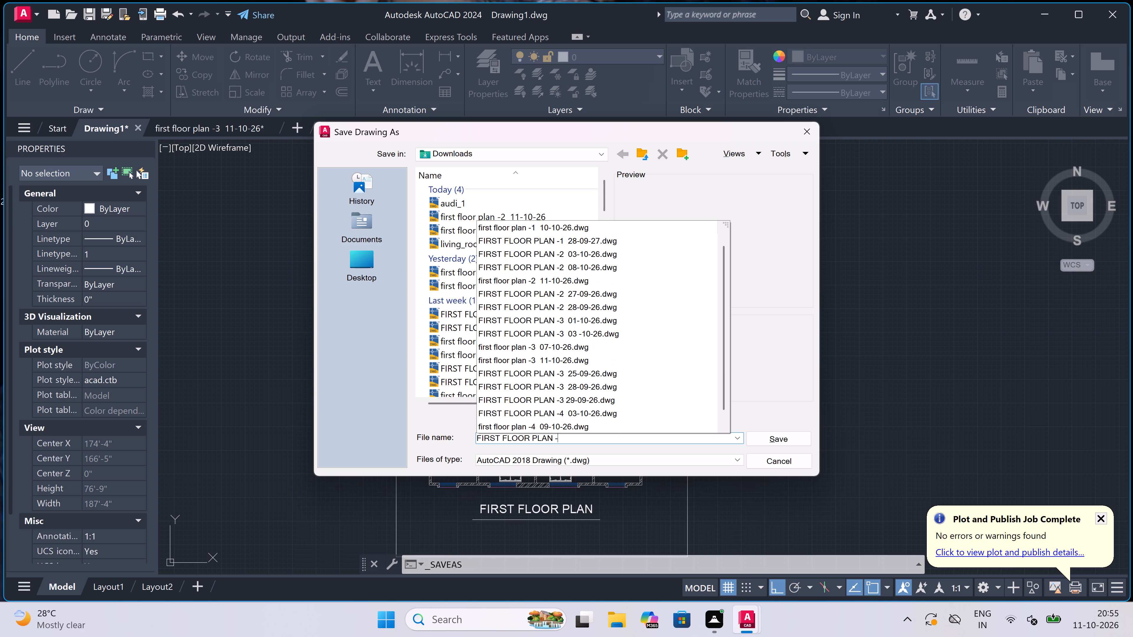
type("4 11-10")
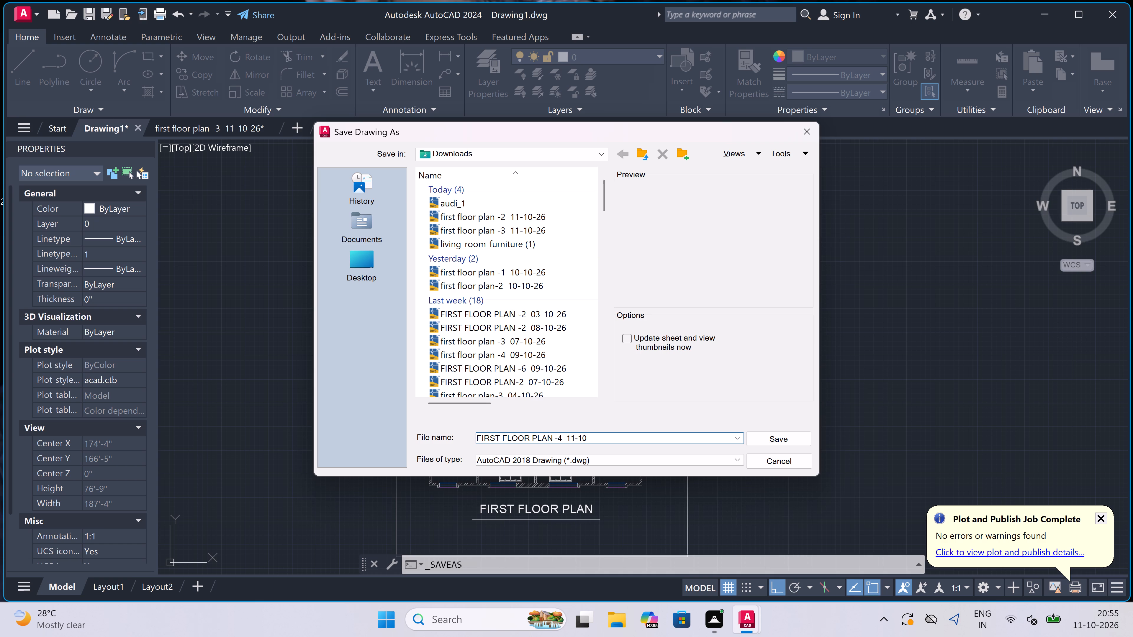
key("2")
key("BackSpace")
type("-26")
left_click(759, 434)
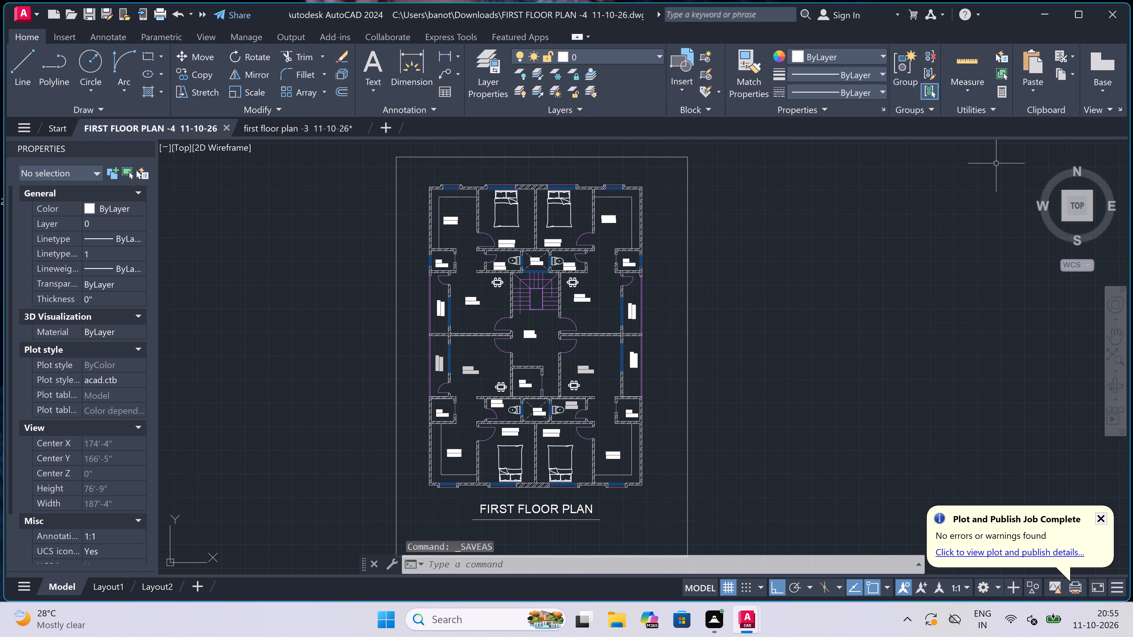
Exit AutoCAD, saving the changes to first floor plan -3 11-10-26.dwg.
left_click(1120, 10)
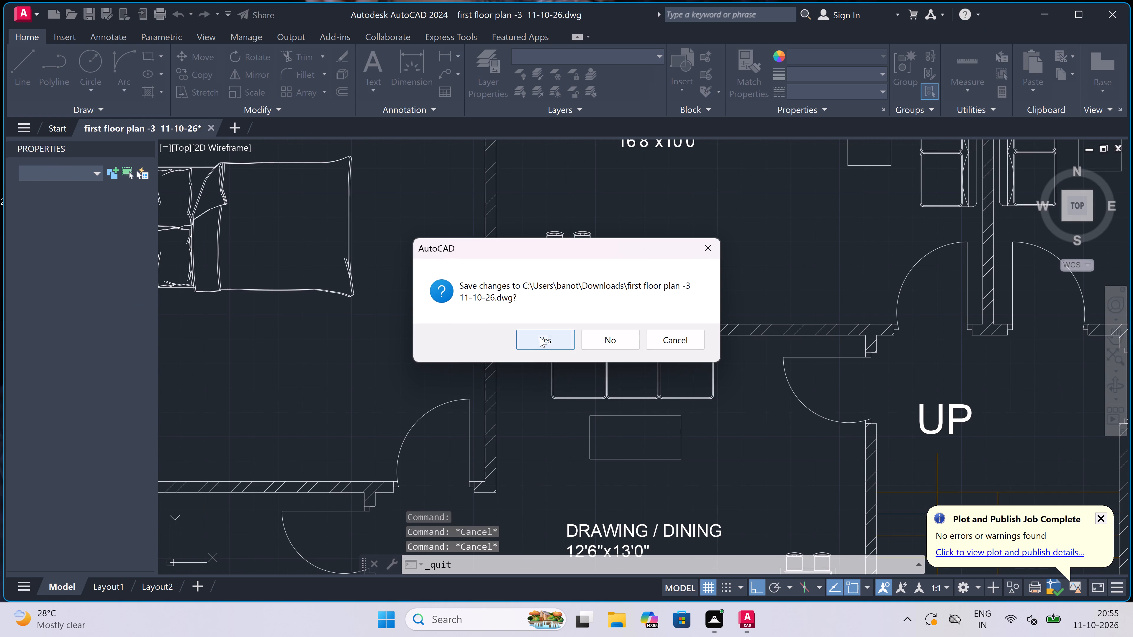
left_click(540, 336)
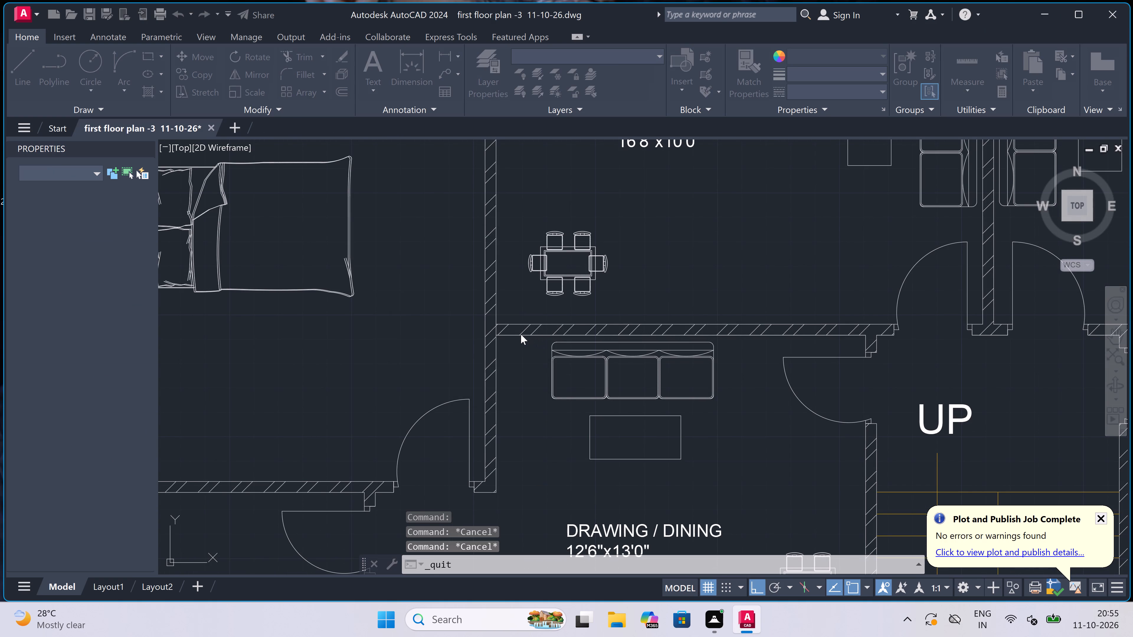